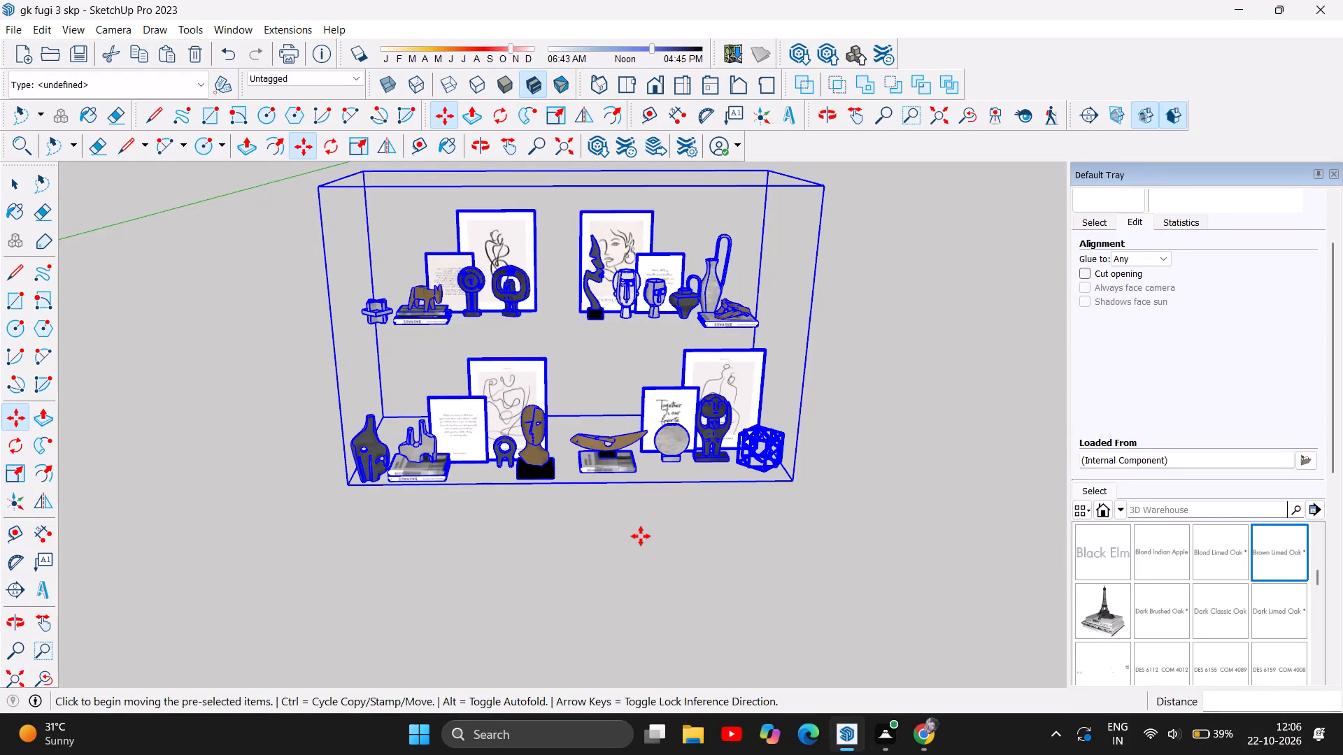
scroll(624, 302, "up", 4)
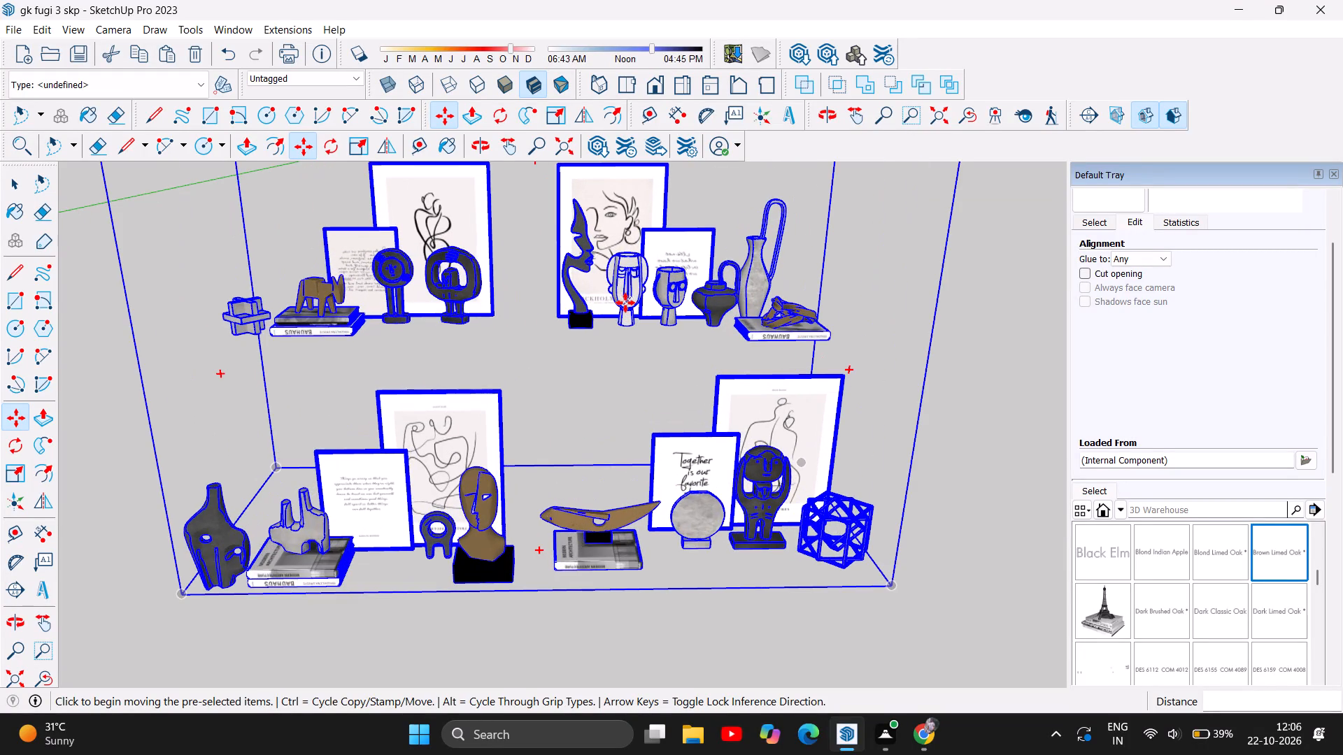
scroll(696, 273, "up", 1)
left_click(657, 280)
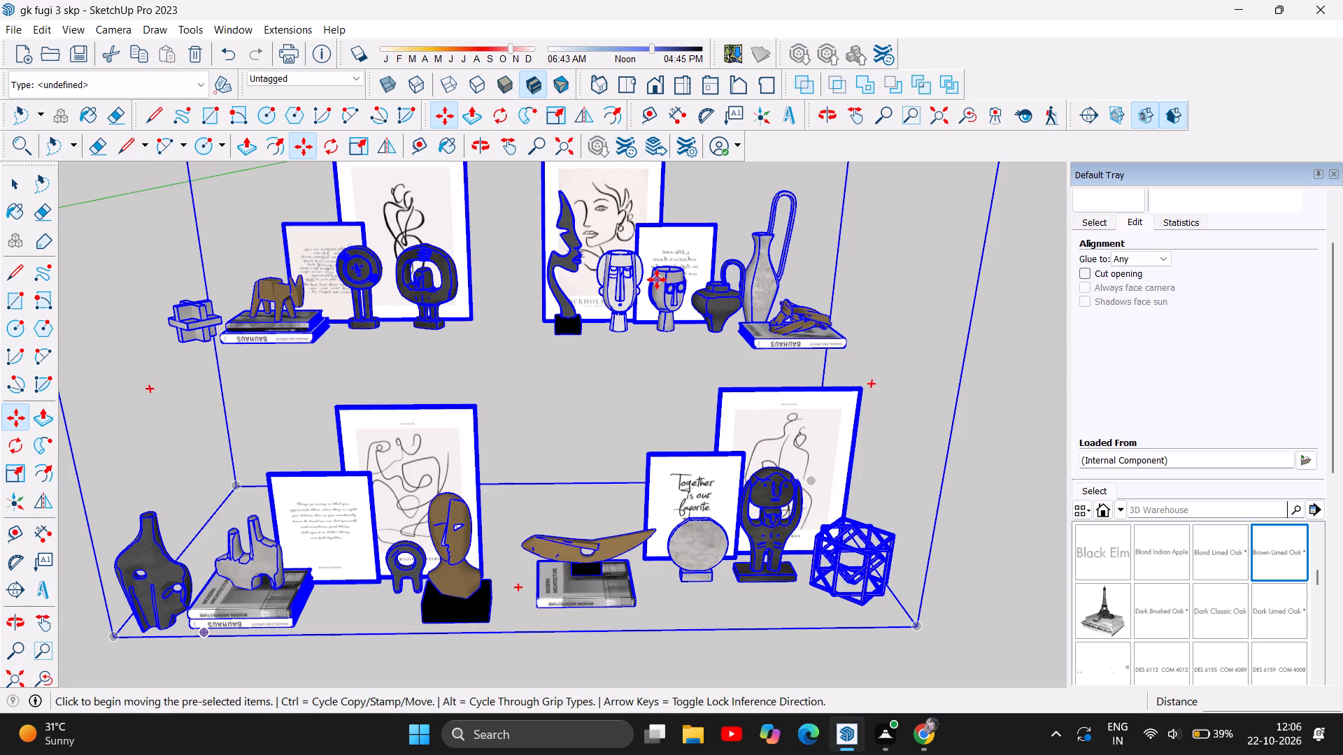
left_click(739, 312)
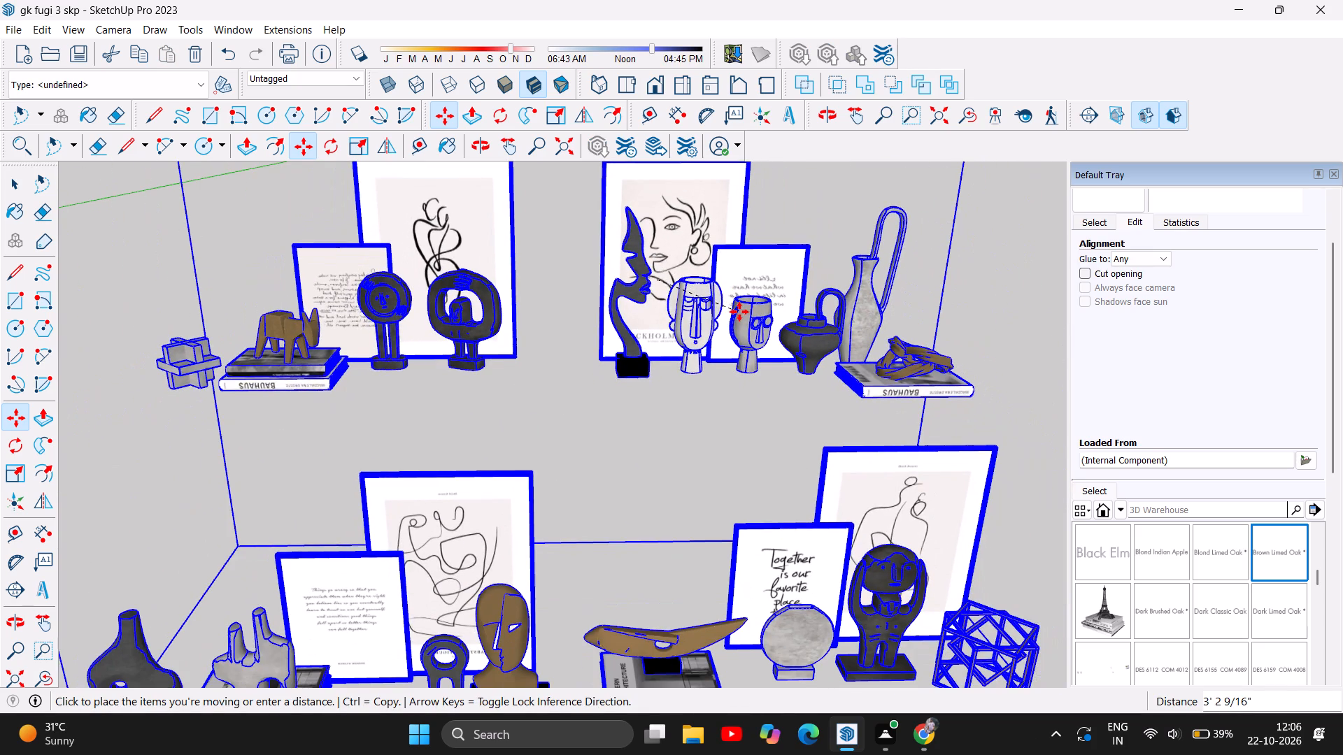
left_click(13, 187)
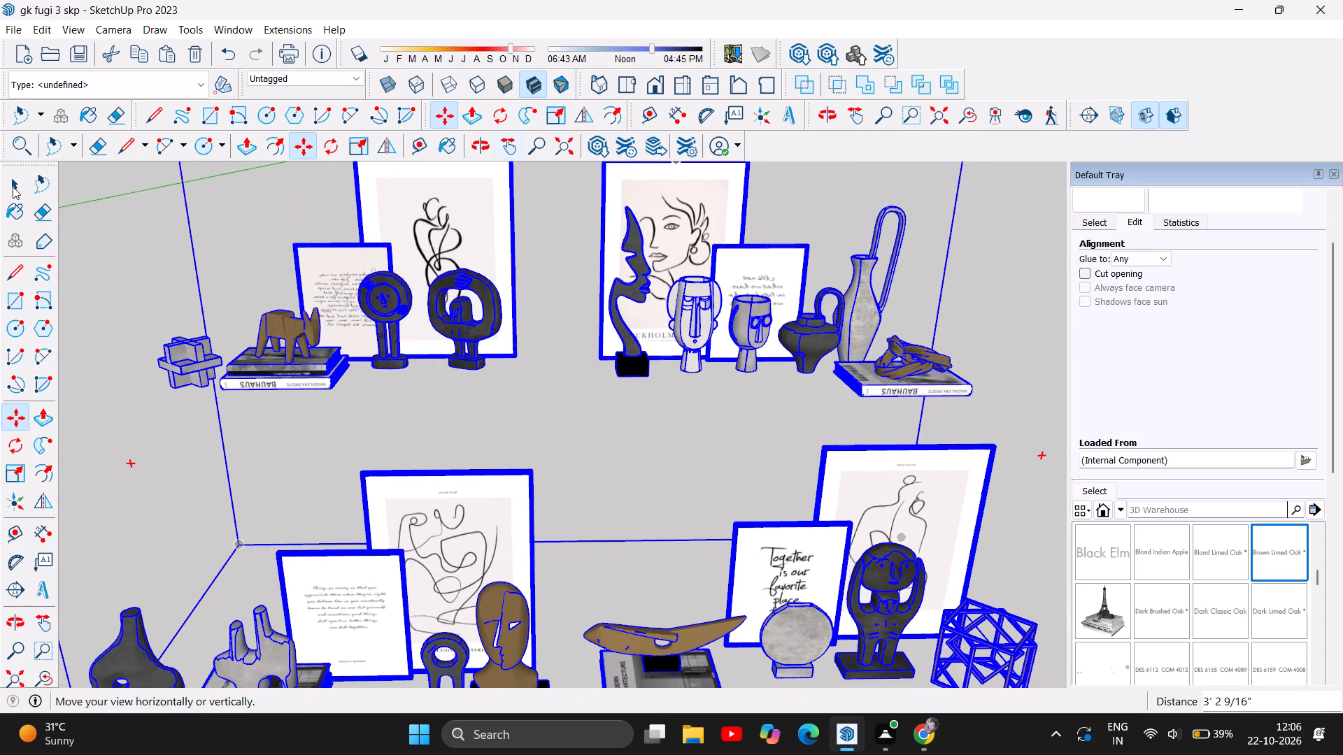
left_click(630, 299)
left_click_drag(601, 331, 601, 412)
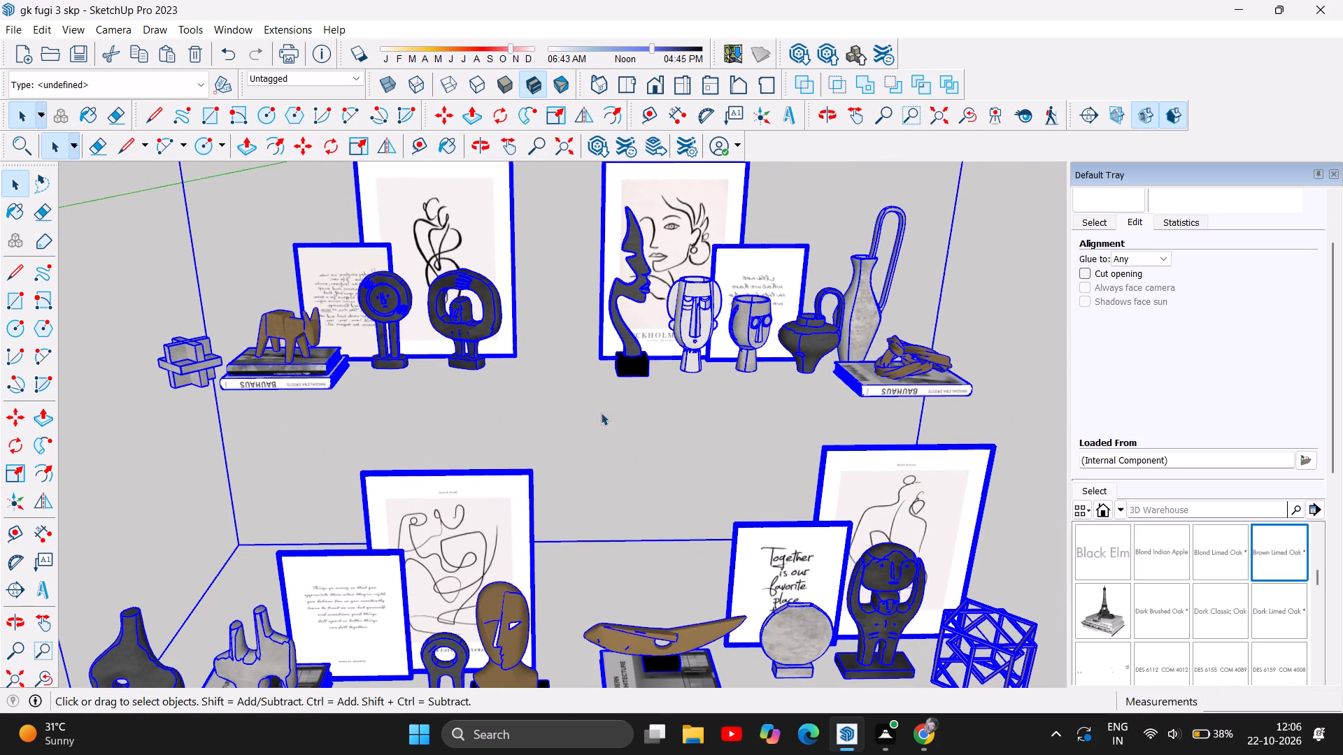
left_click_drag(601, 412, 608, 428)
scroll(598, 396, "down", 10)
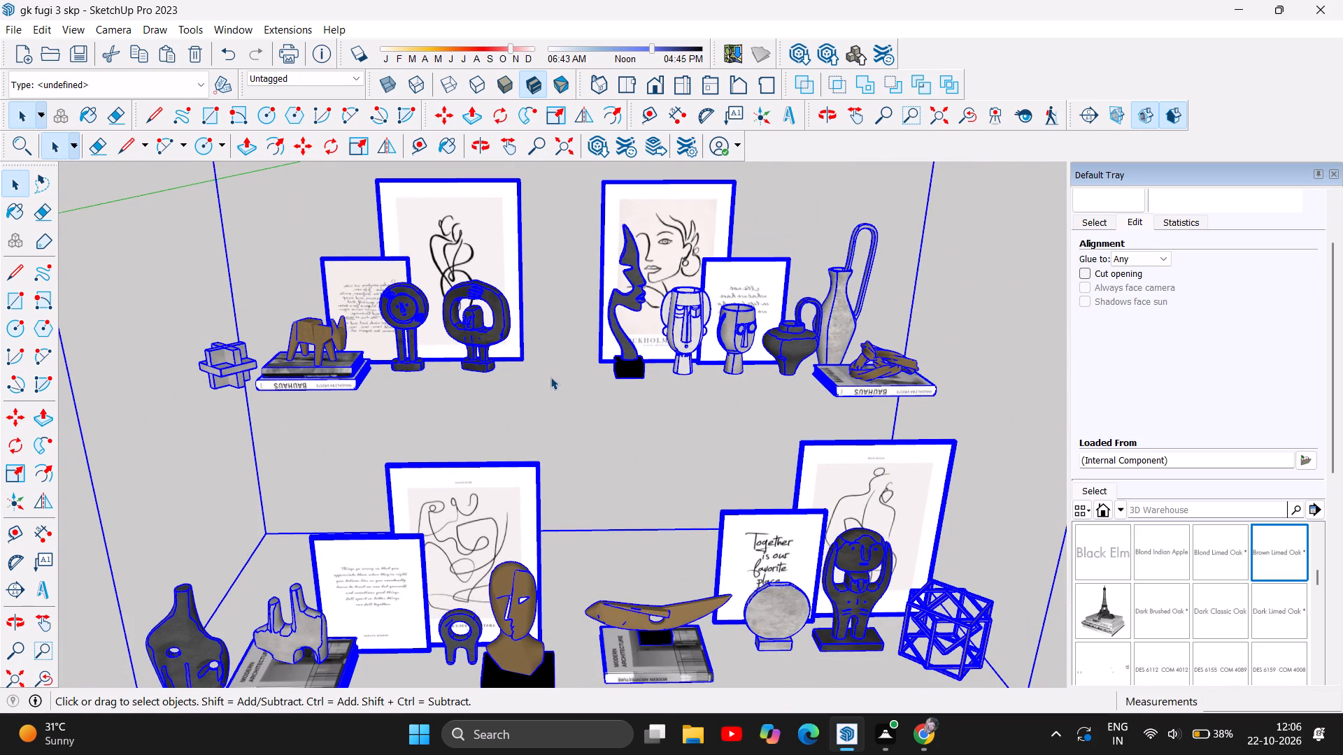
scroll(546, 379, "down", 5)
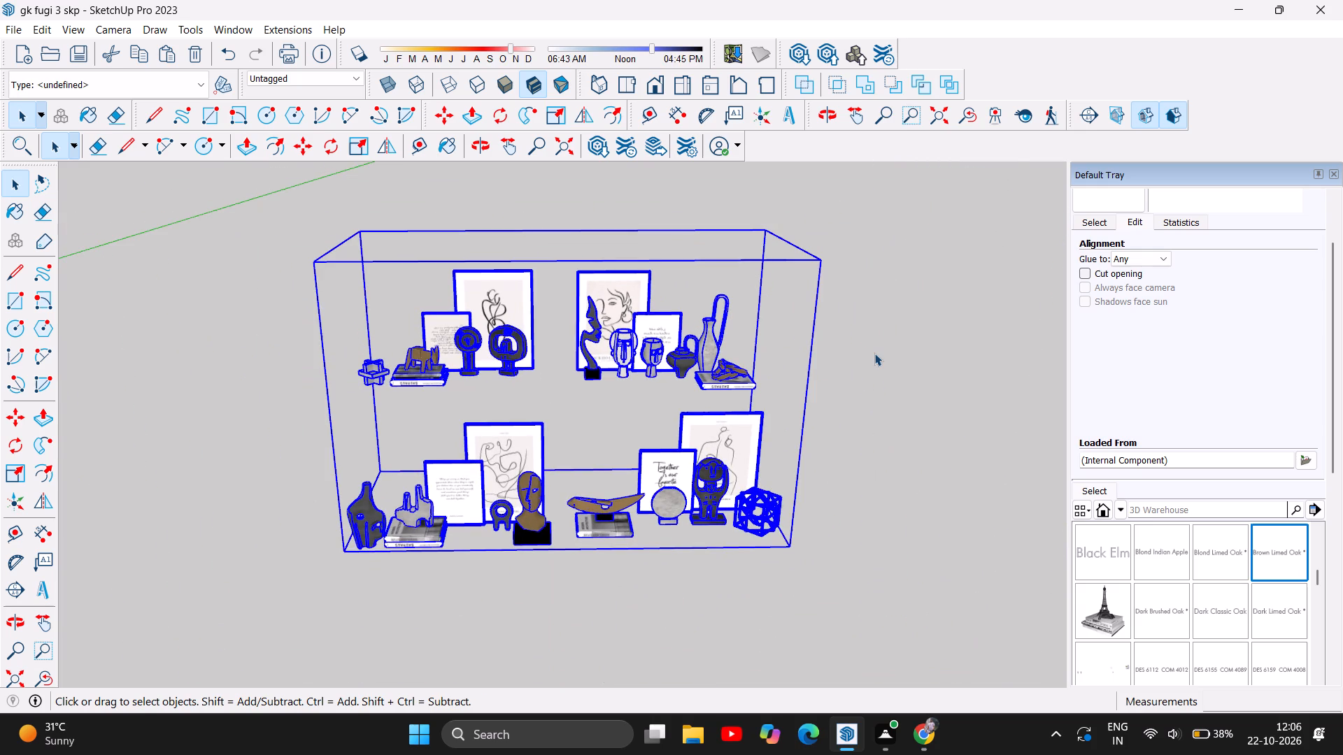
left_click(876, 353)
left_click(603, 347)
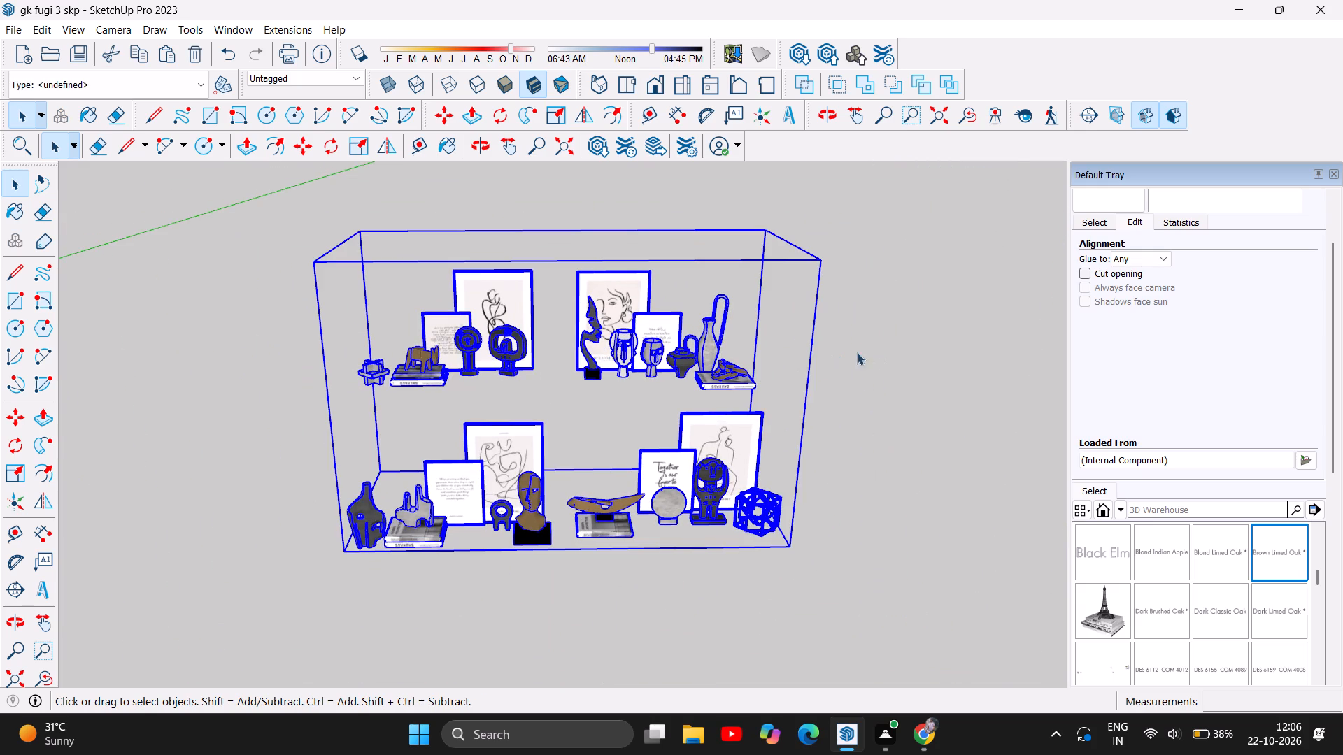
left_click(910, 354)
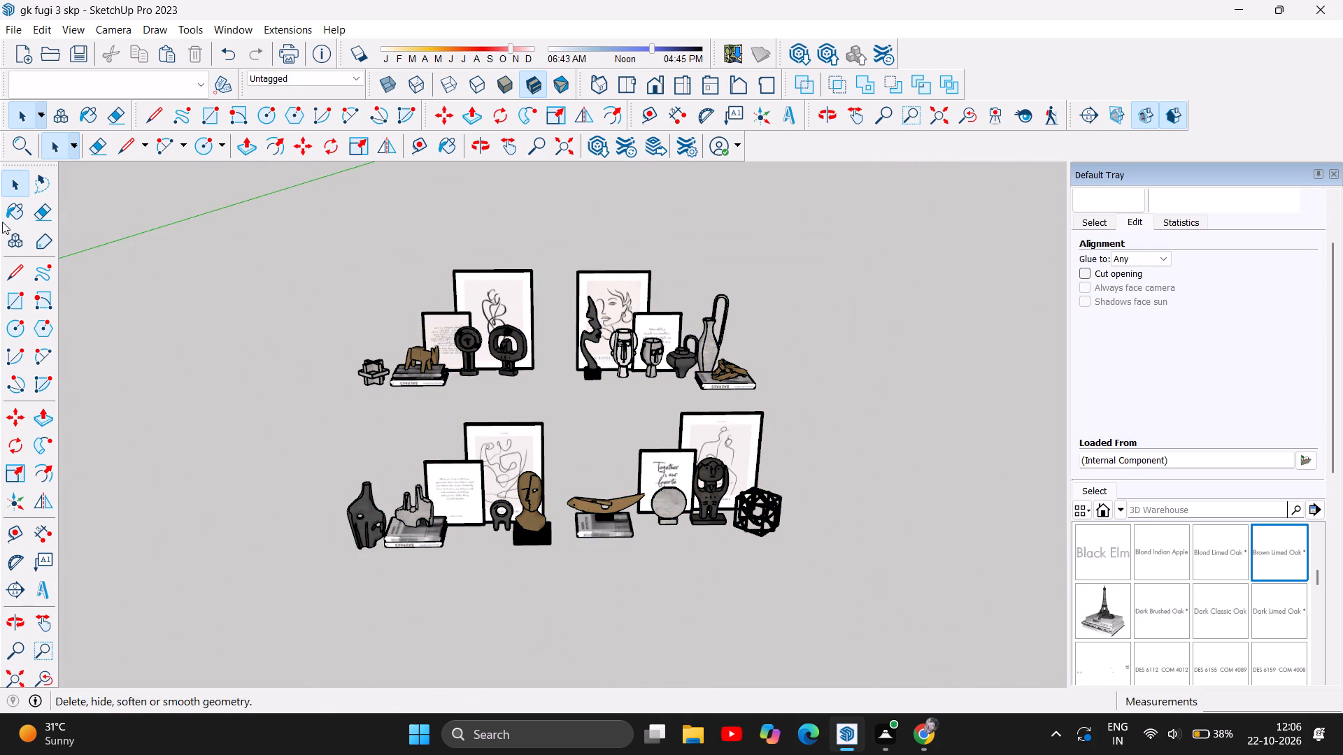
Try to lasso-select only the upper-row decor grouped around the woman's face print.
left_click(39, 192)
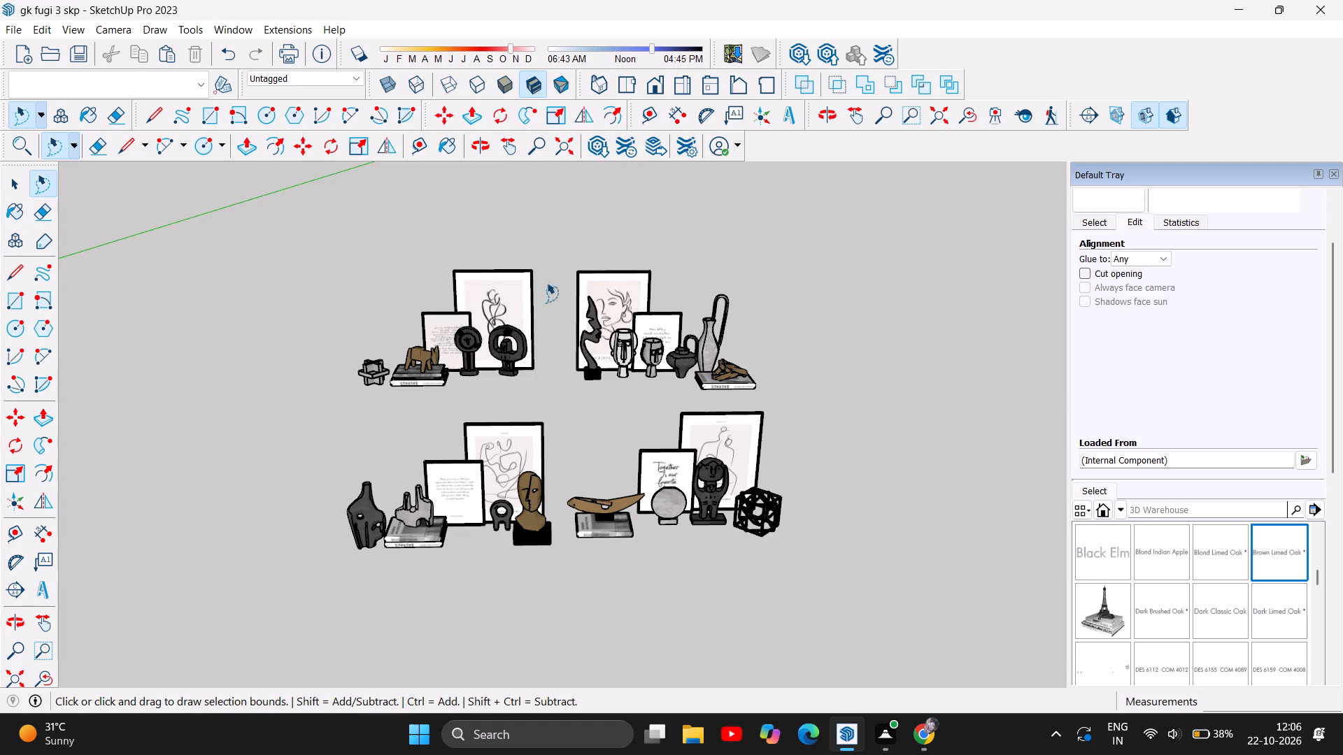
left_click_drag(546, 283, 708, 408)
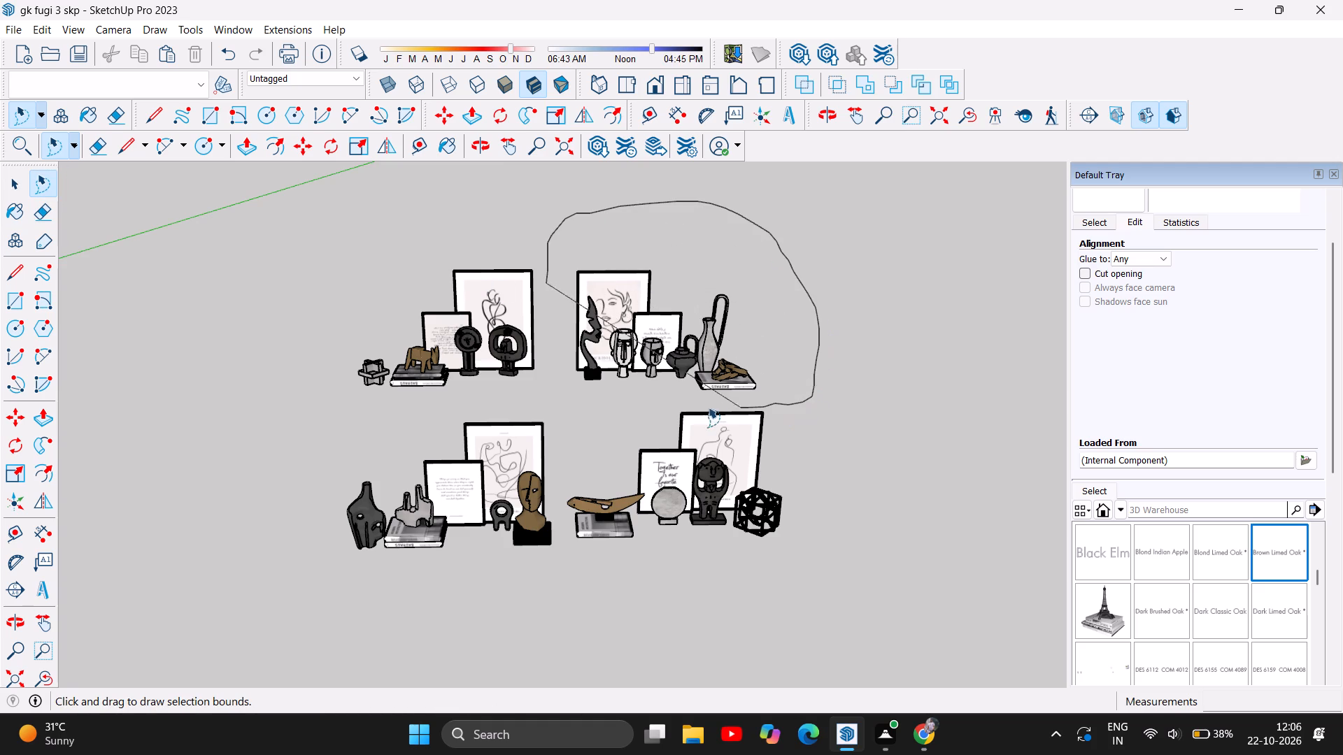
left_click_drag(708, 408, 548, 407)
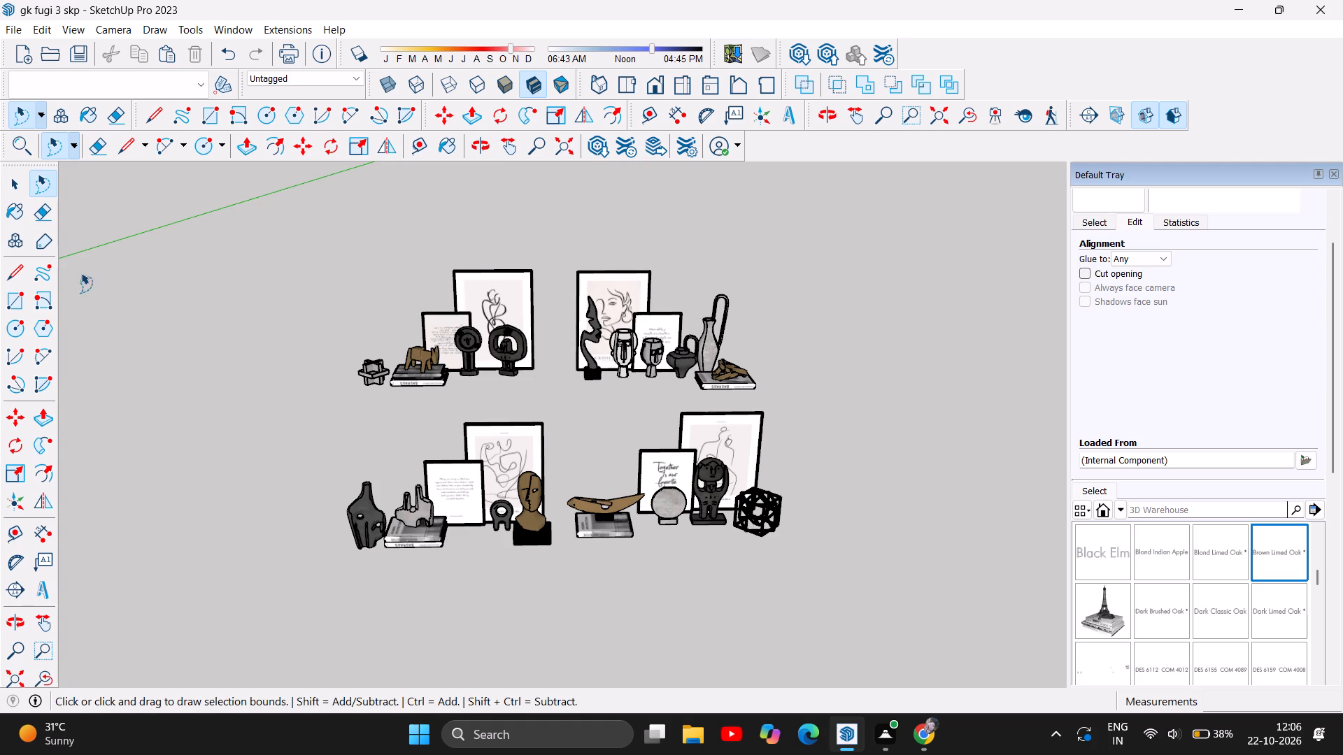
Open the imported sculptures-and-prints decor component for editing.
left_click(5, 185)
left_click(594, 360)
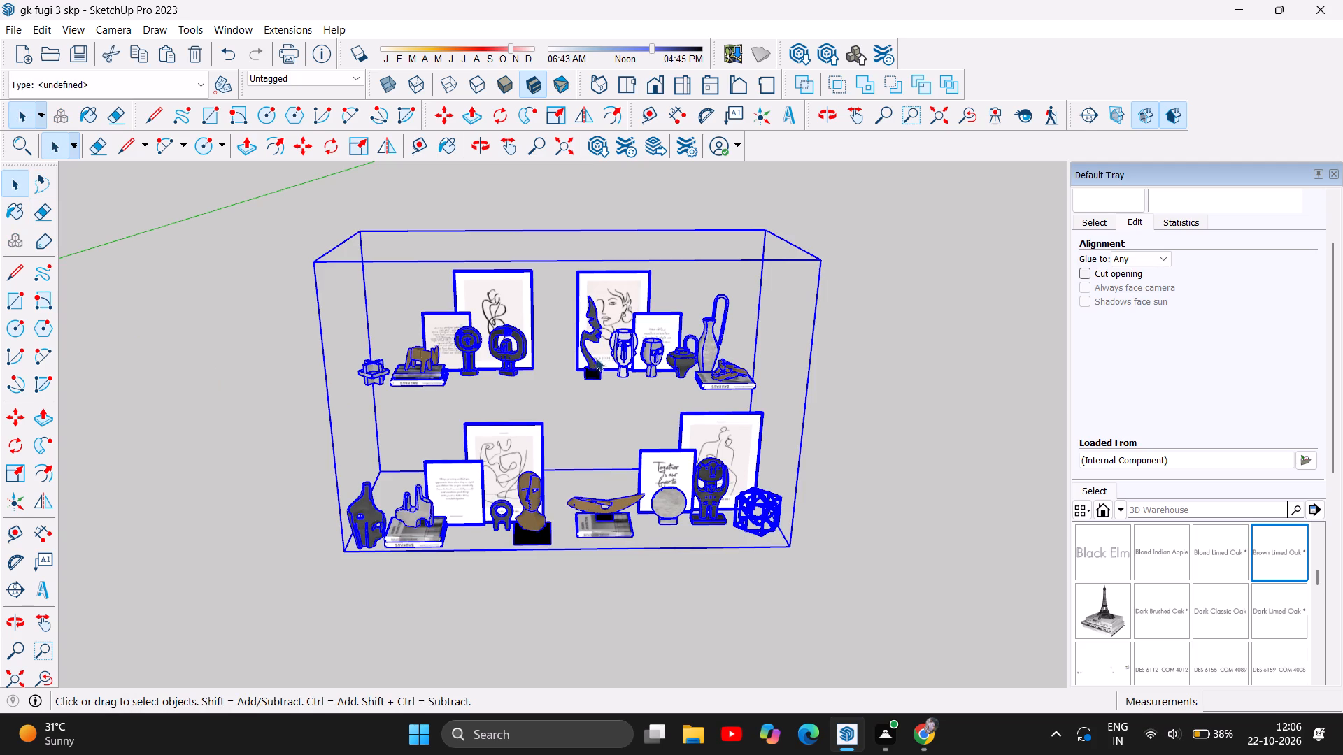
right_click(597, 358)
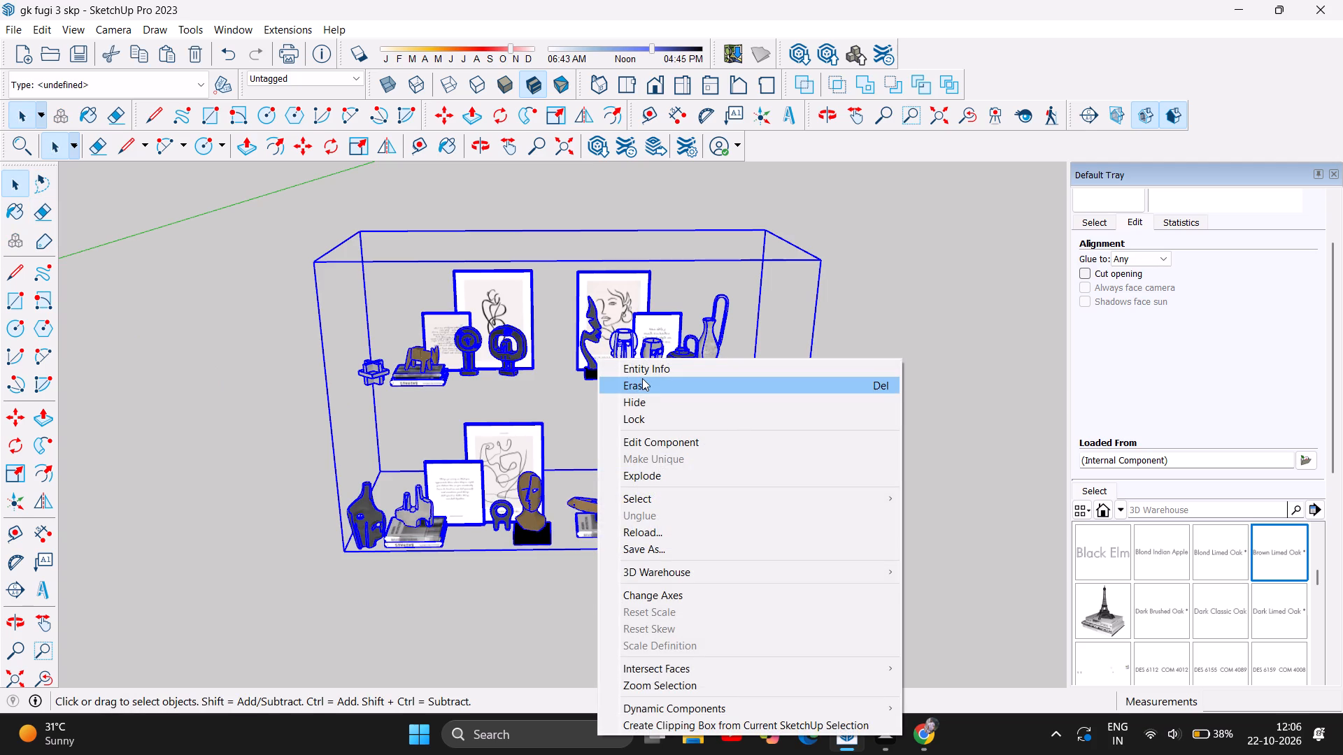
left_click(665, 437)
Copy the dark standing figure sculpture from the lower row and paste the copy beside the decor set, away from the prints.
left_click(594, 344)
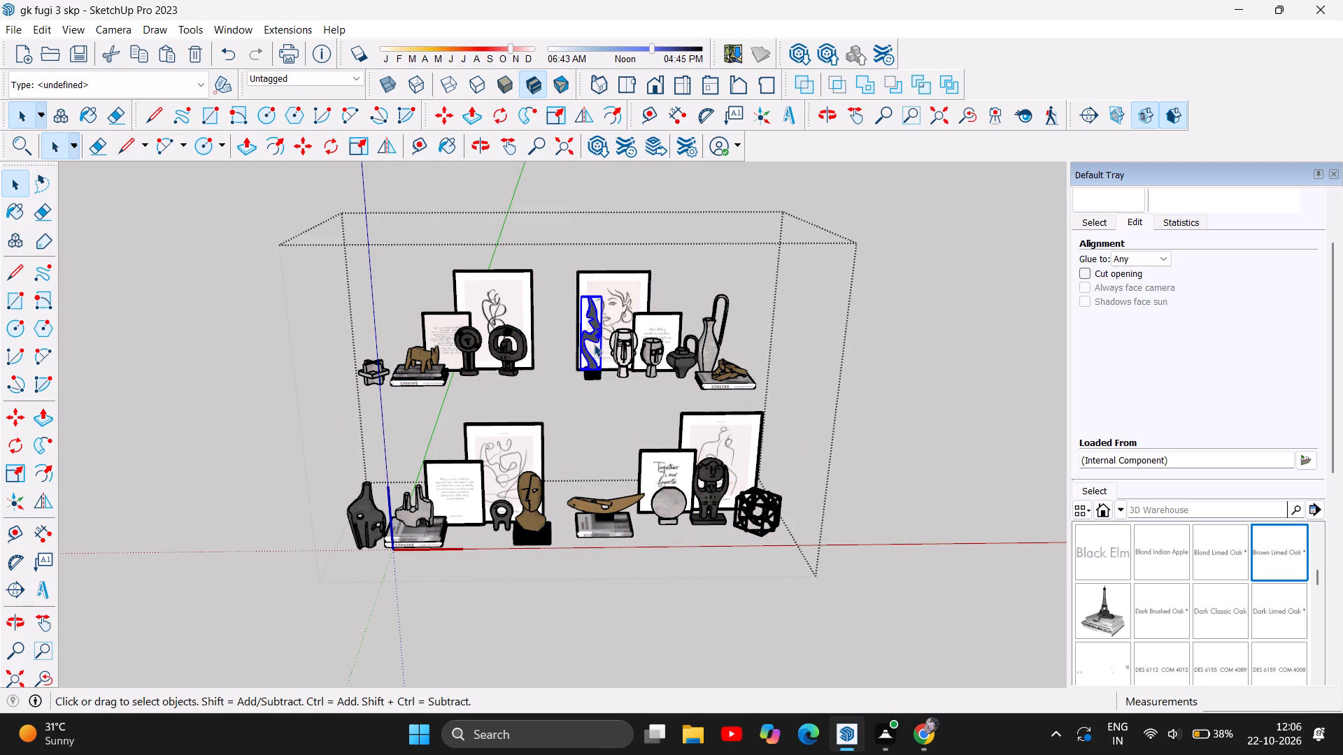
scroll(594, 344, "up", 6)
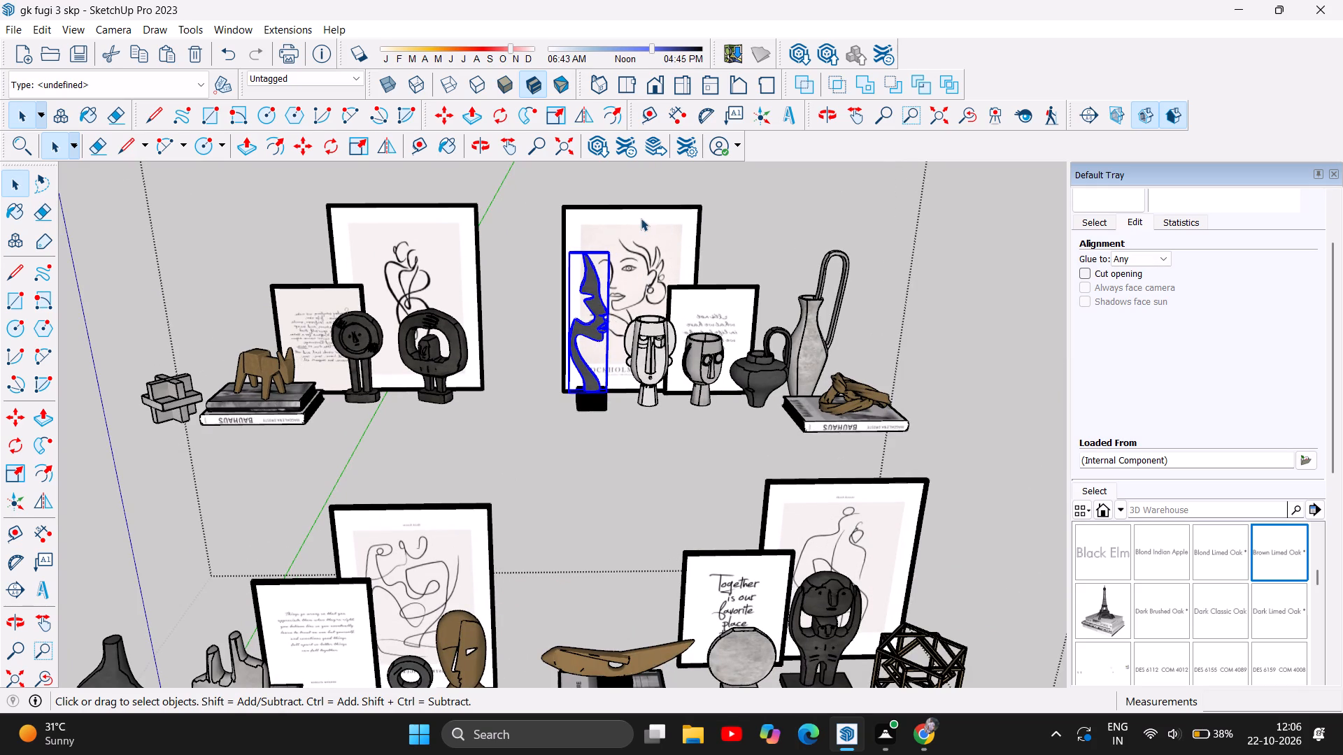
scroll(637, 218, "down", 3)
scroll(304, 417, "up", 2)
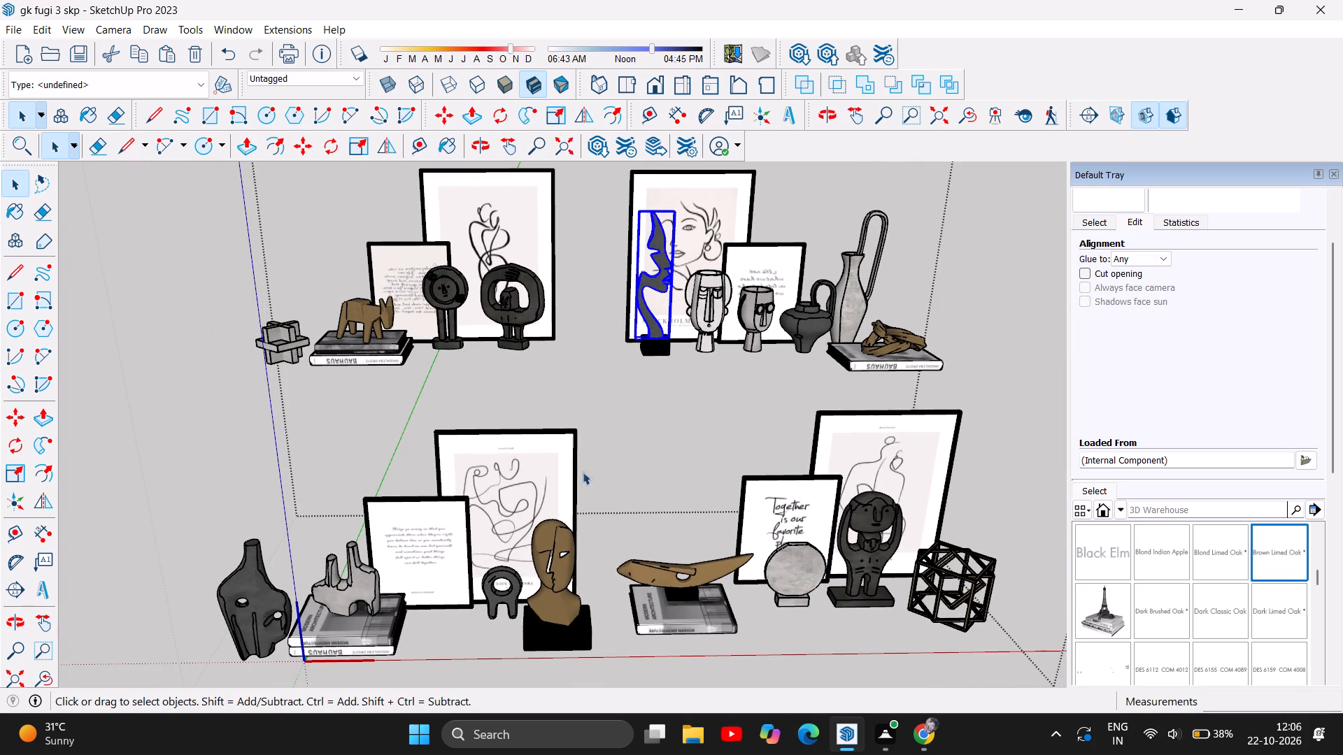
left_click(863, 600)
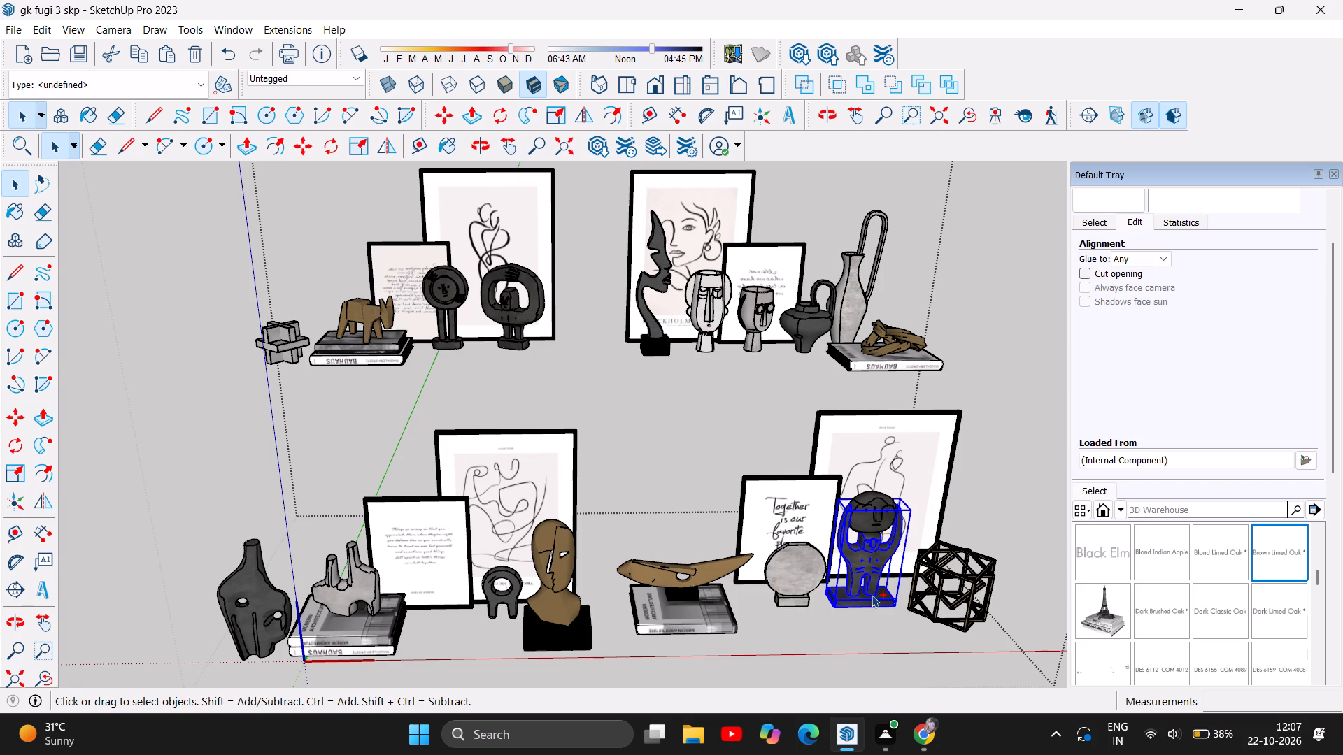
key("ctrl+c")
key("ctrl+v")
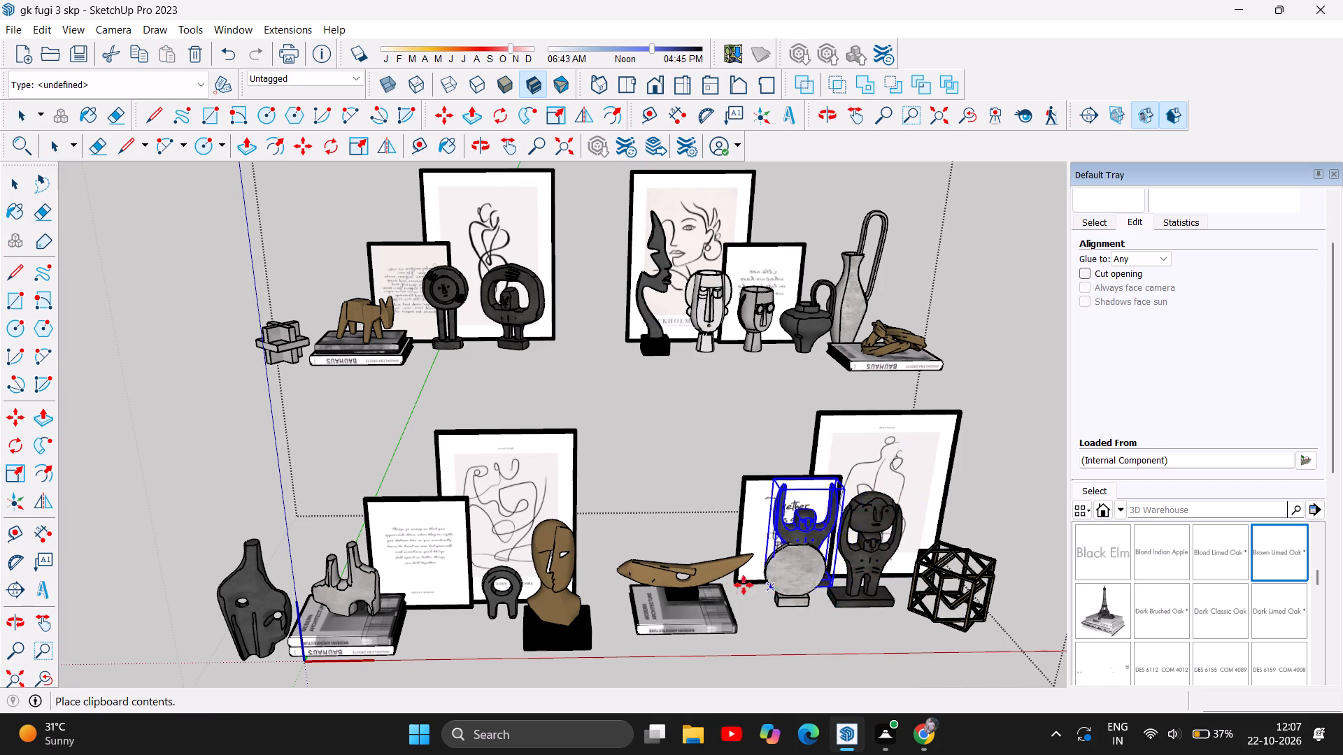
scroll(695, 560, "down", 4)
scroll(745, 485, "down", 10)
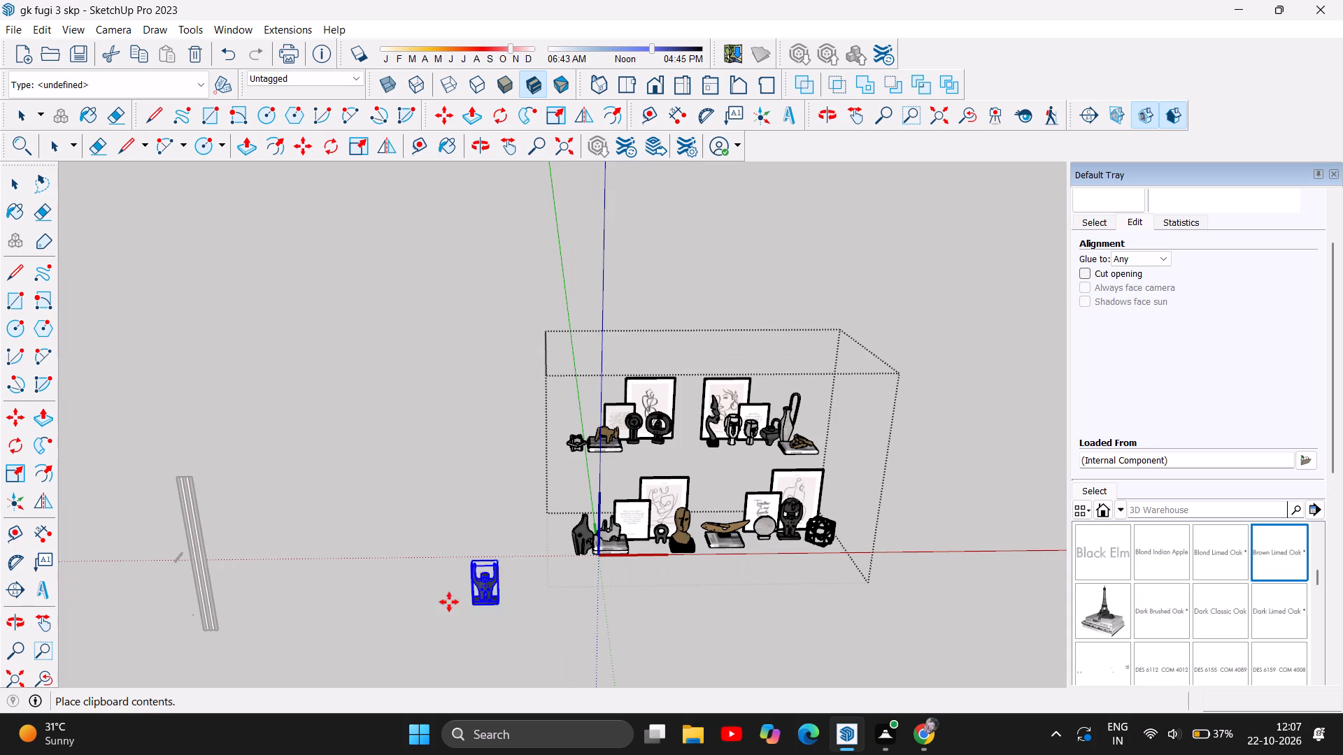
left_click(394, 454)
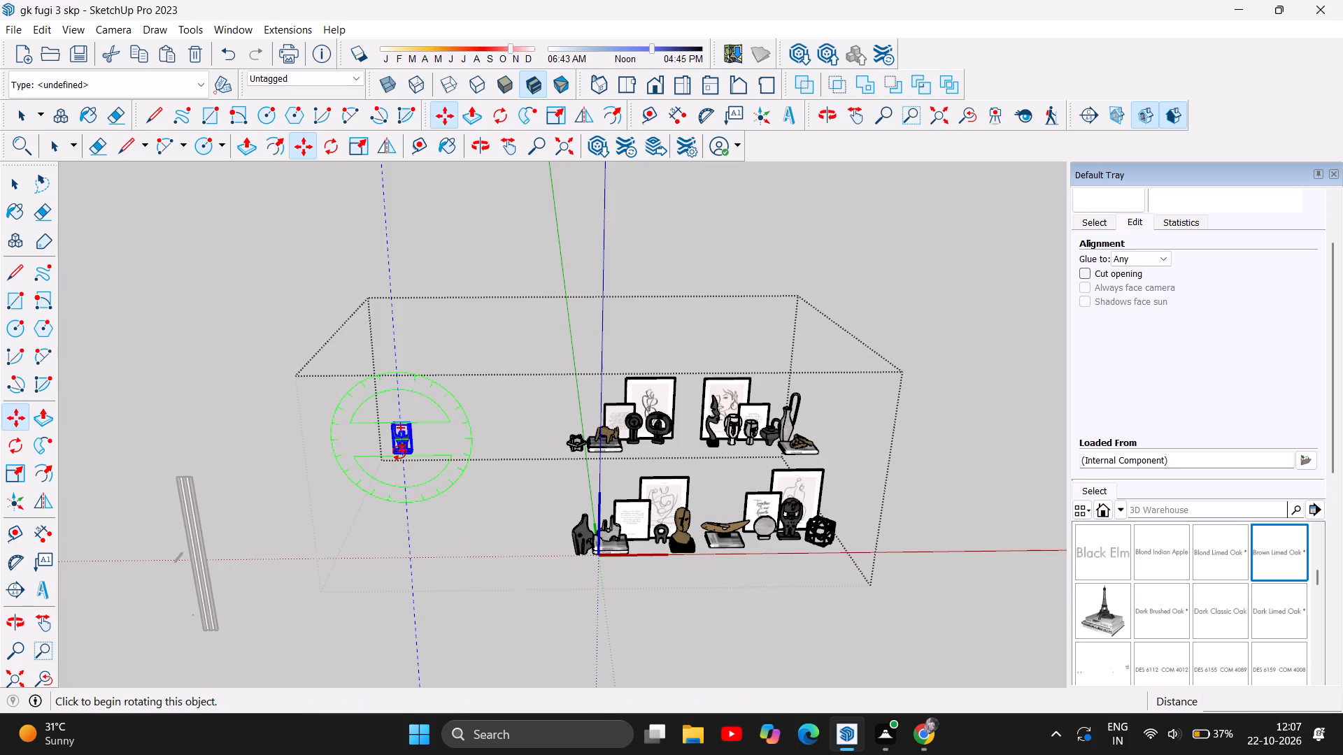
Move the pasted figure sculpture into the room, in front of the TV console near the tall cabinet.
left_click_drag(394, 457, 578, 408)
scroll(578, 411, "down", 2)
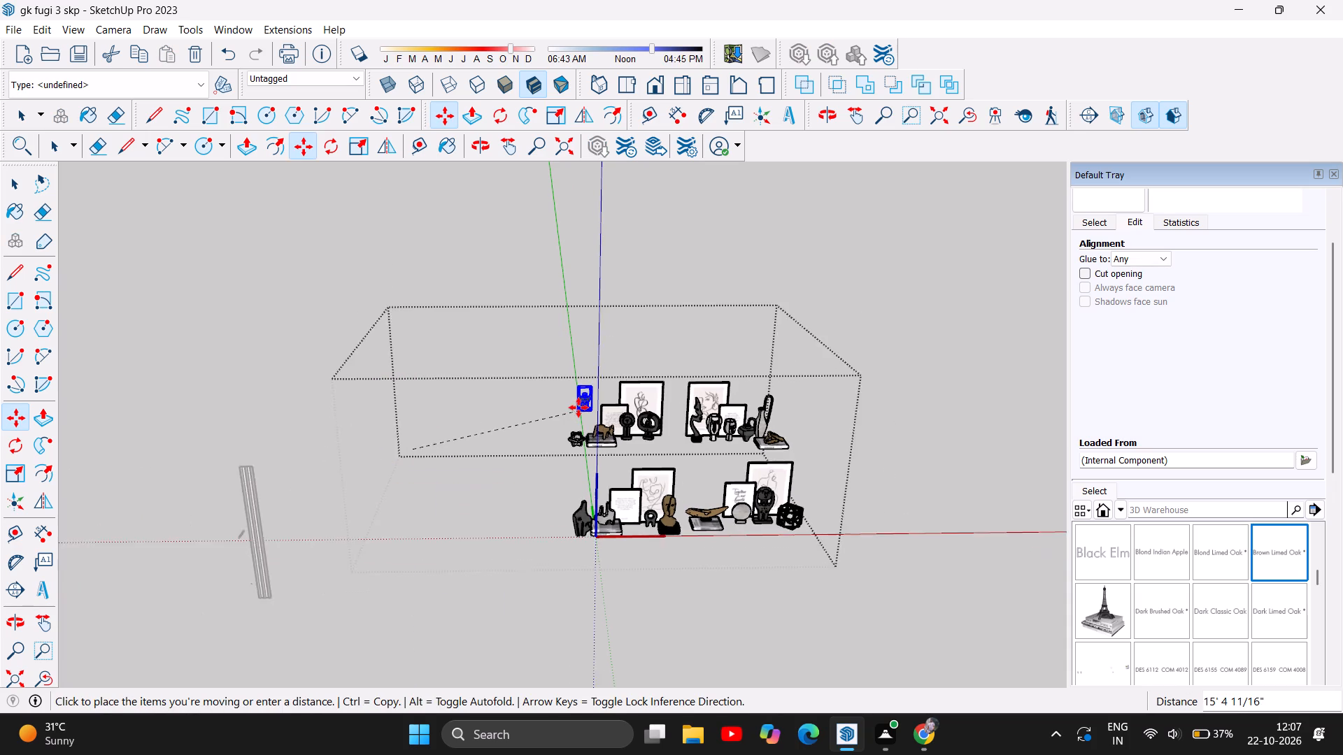
left_click_drag(578, 408, 578, 408)
scroll(578, 408, "down", 17)
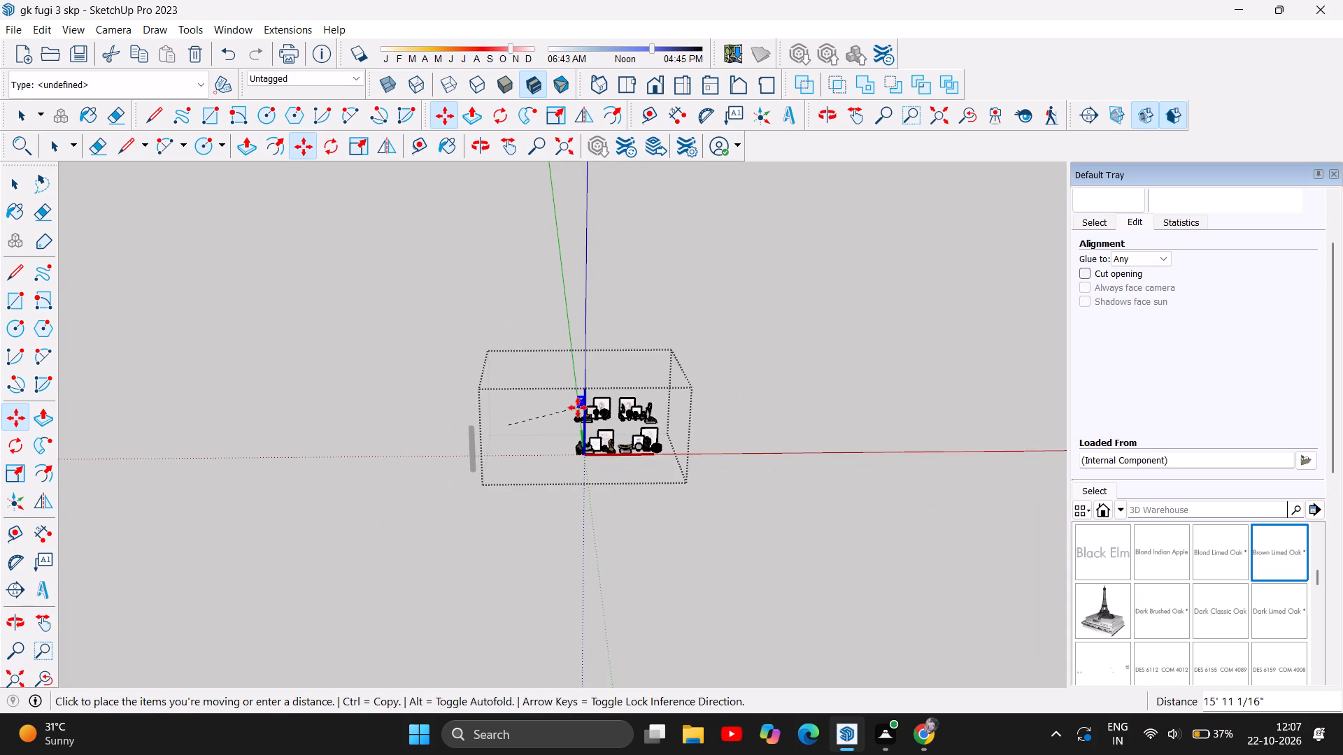
left_click_drag(578, 408, 434, 626)
scroll(467, 452, "down", 3)
scroll(429, 578, "down", 1)
scroll(434, 626, "up", 16)
right_click(434, 626)
scroll(434, 626, "up", 2)
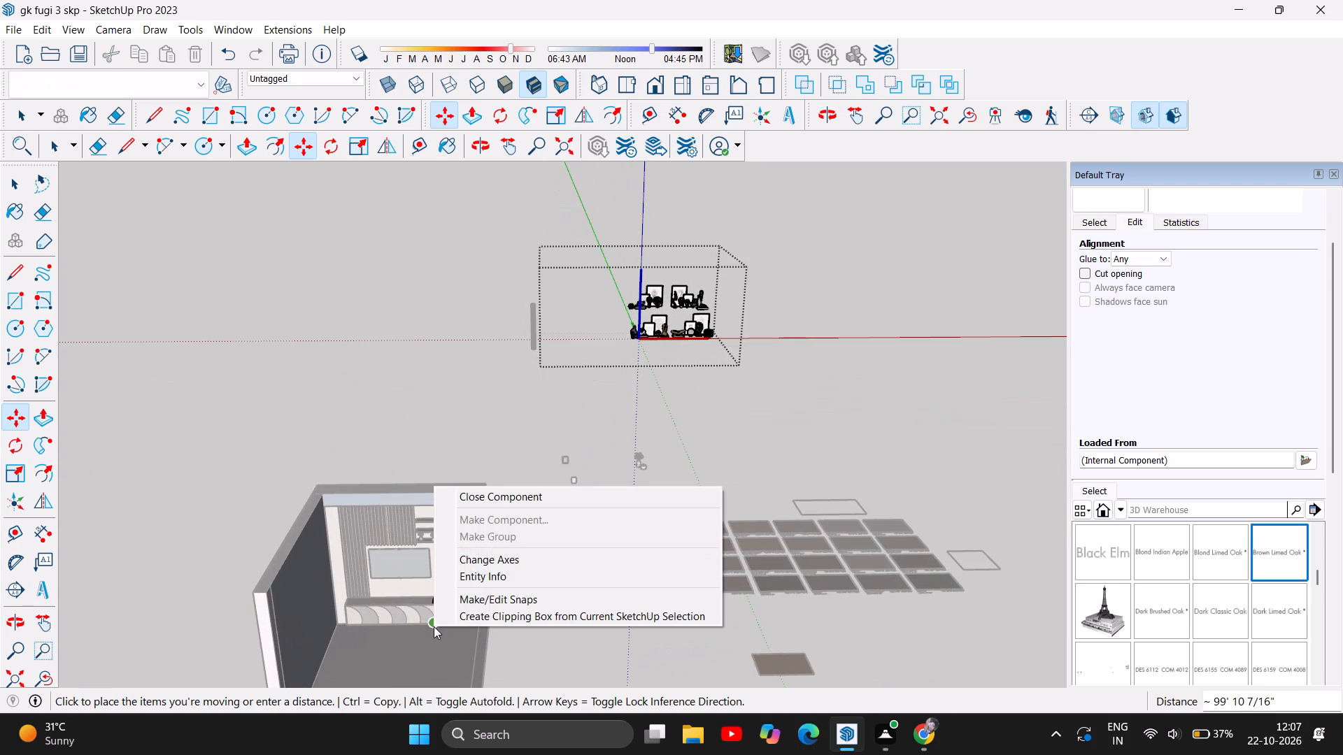
left_click_drag(434, 626, 621, 691)
left_click_drag(621, 691, 623, 691)
left_click(571, 668)
scroll(436, 601, "up", 5)
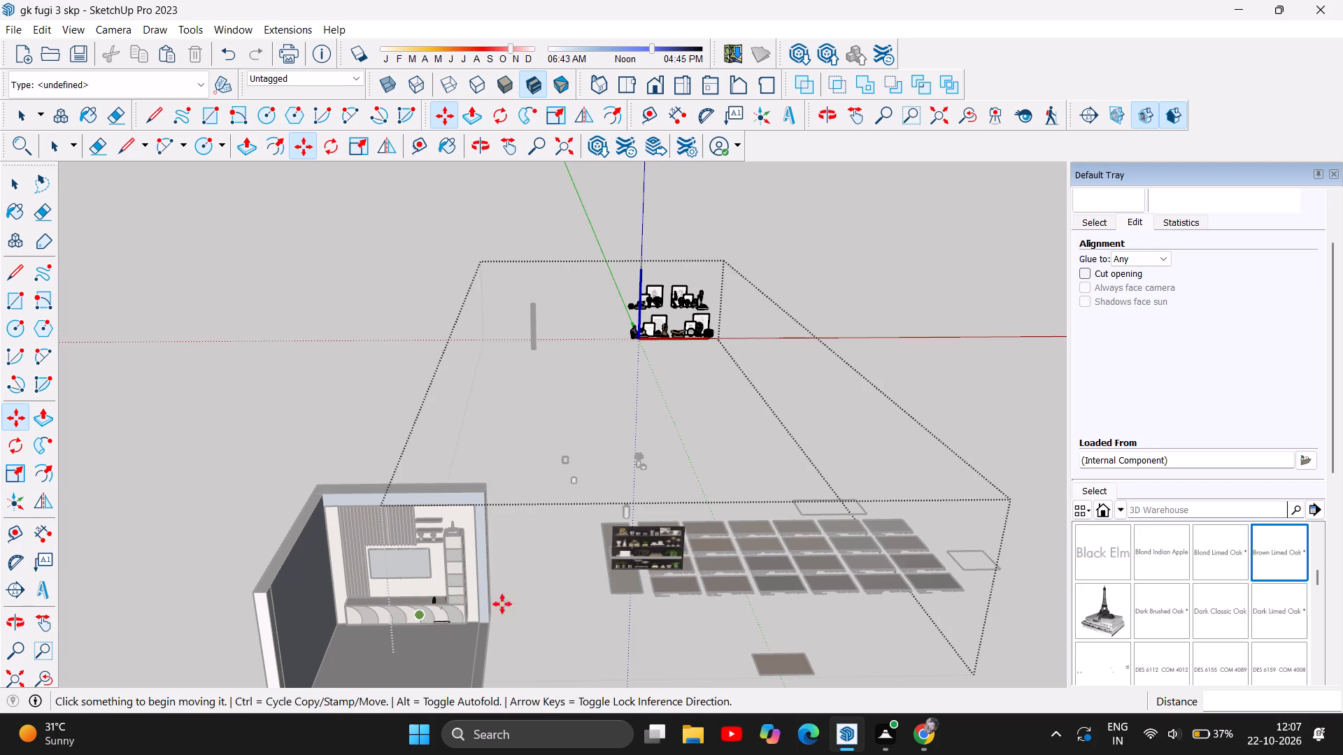
scroll(360, 606, "up", 7)
scroll(456, 627, "up", 8)
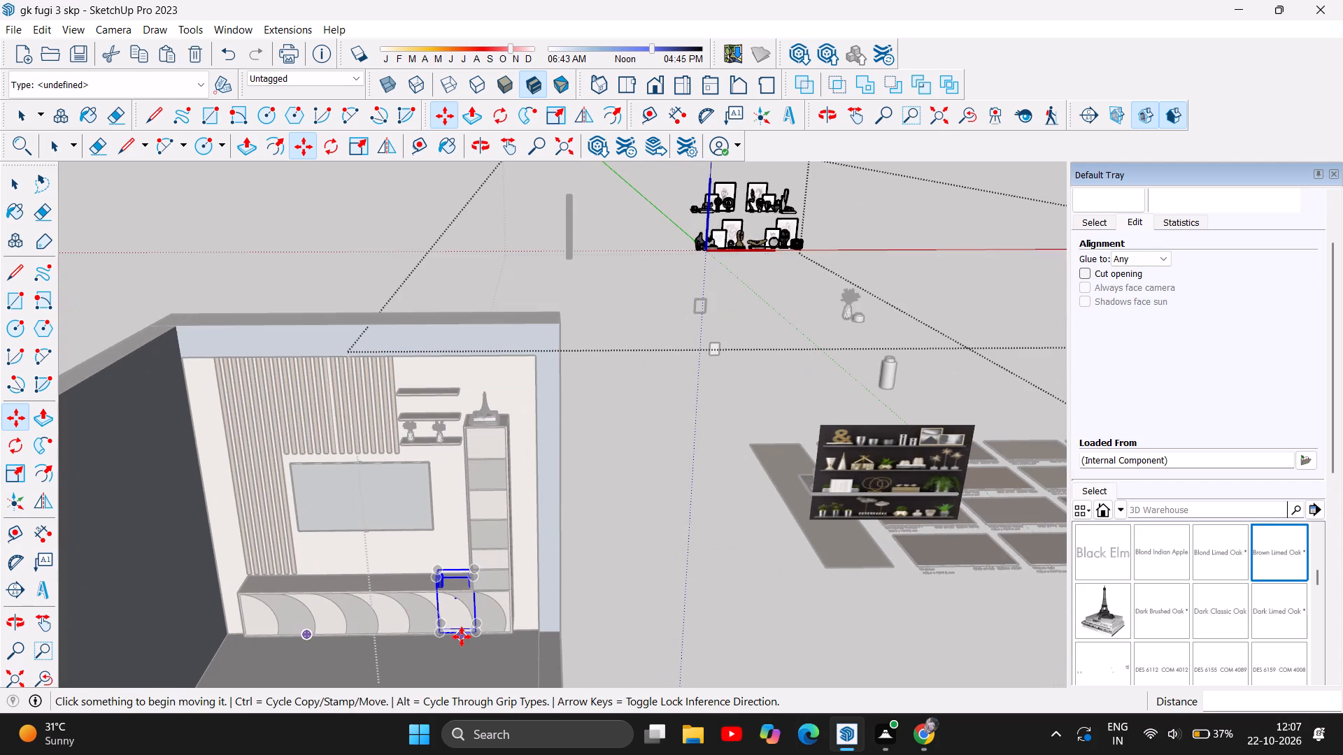
Move the figure sculpture up to the floating wall shelves beside the slatted panel.
left_click_drag(462, 637, 488, 484)
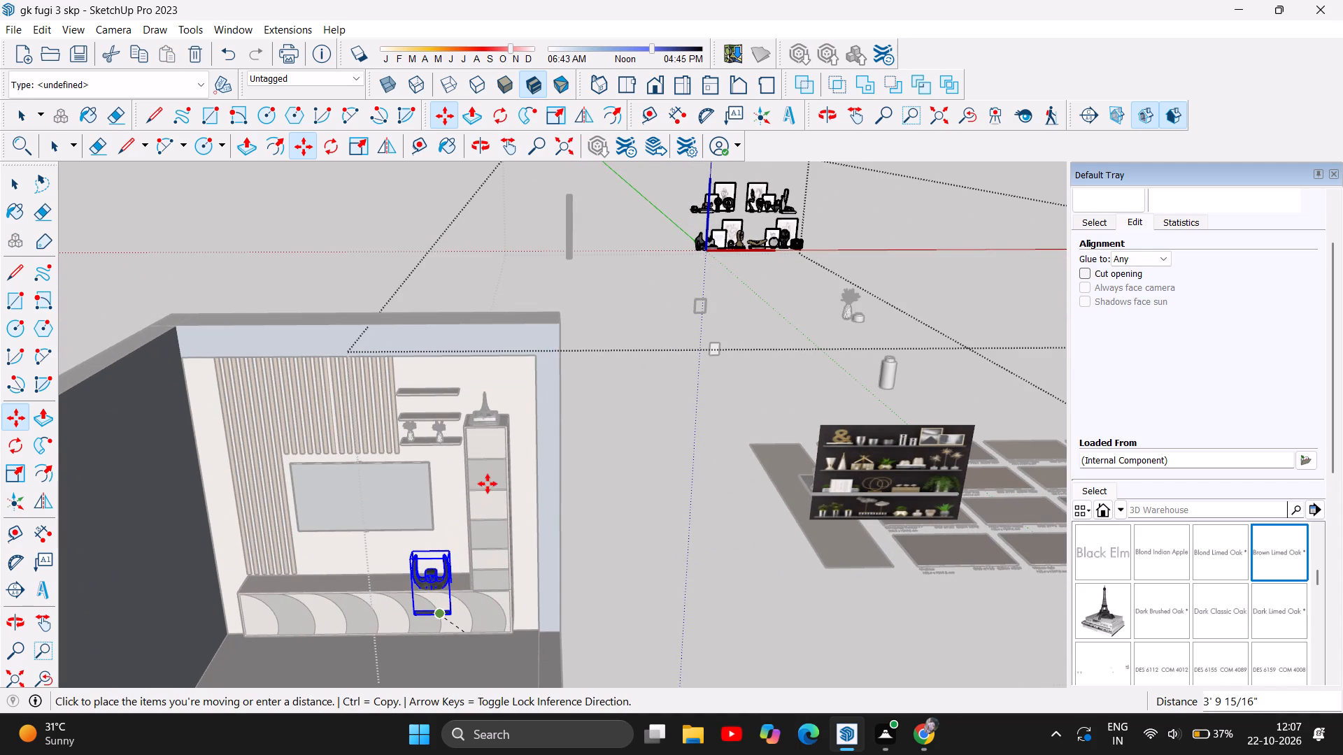
left_click_drag(488, 484, 423, 406)
scroll(417, 363, "up", 10)
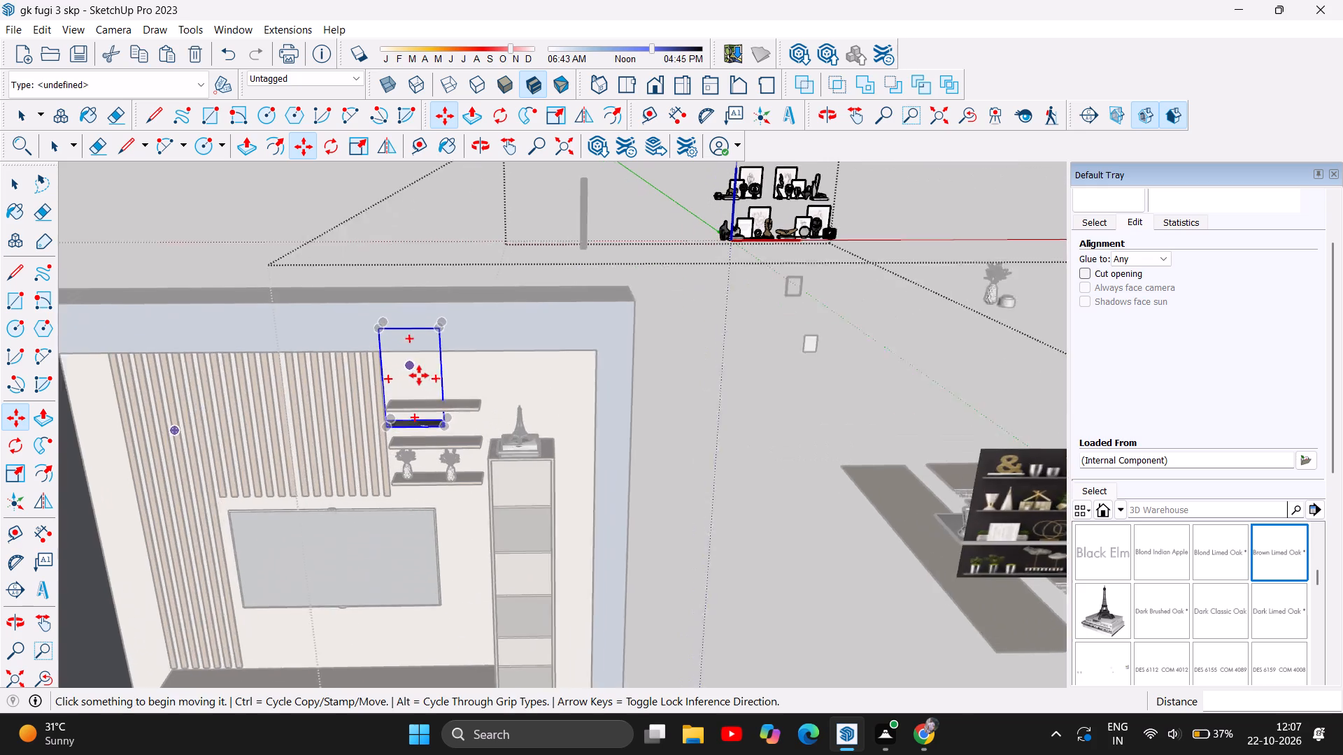
Scale the figure sculpture at the wall shelves down uniformly to about 0.42.
left_click(12, 468)
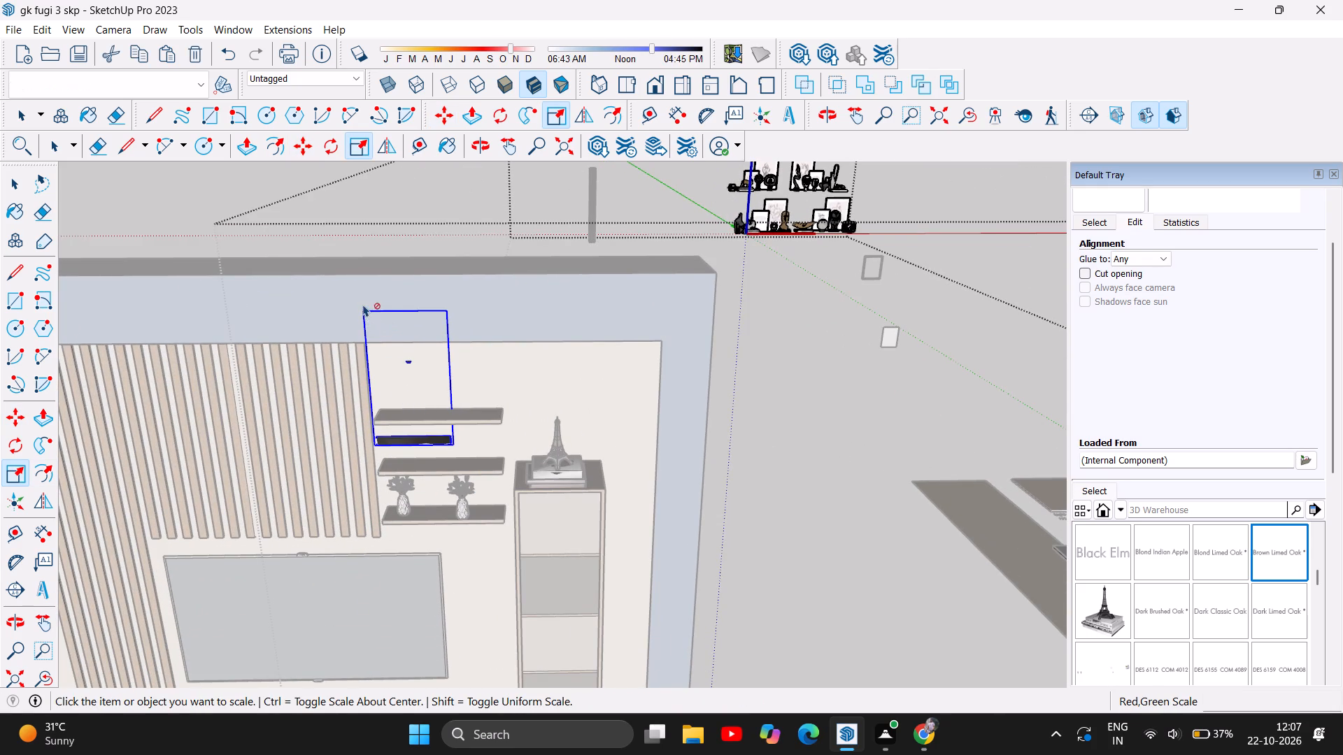
left_click(410, 436)
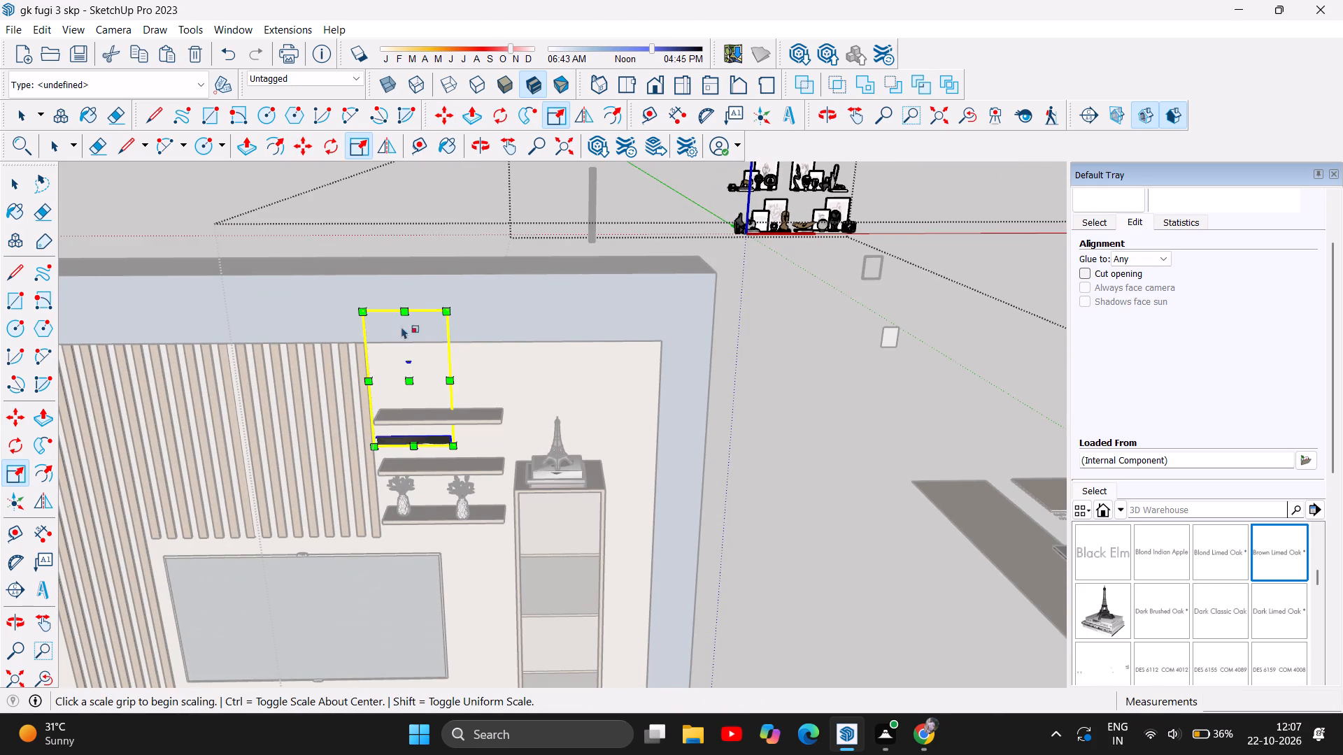
left_click_drag(364, 310, 391, 350)
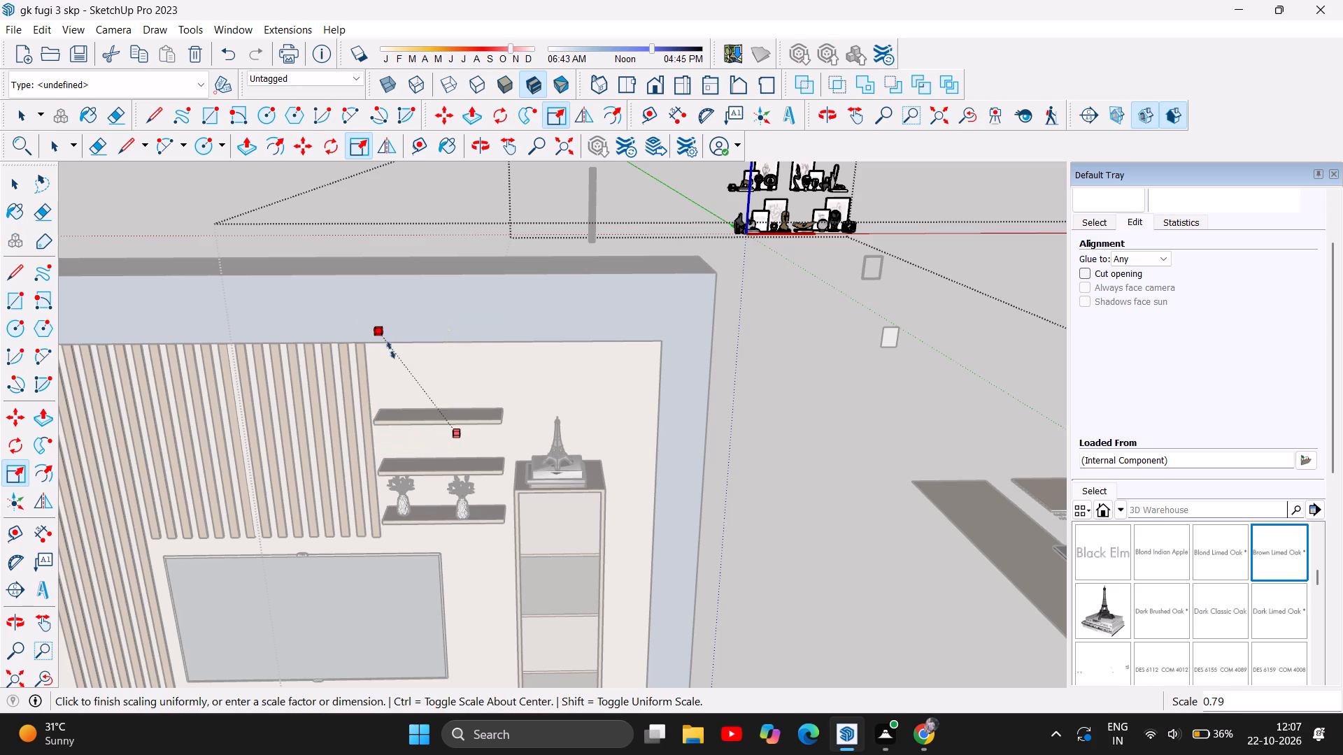
left_click_drag(391, 350, 414, 388)
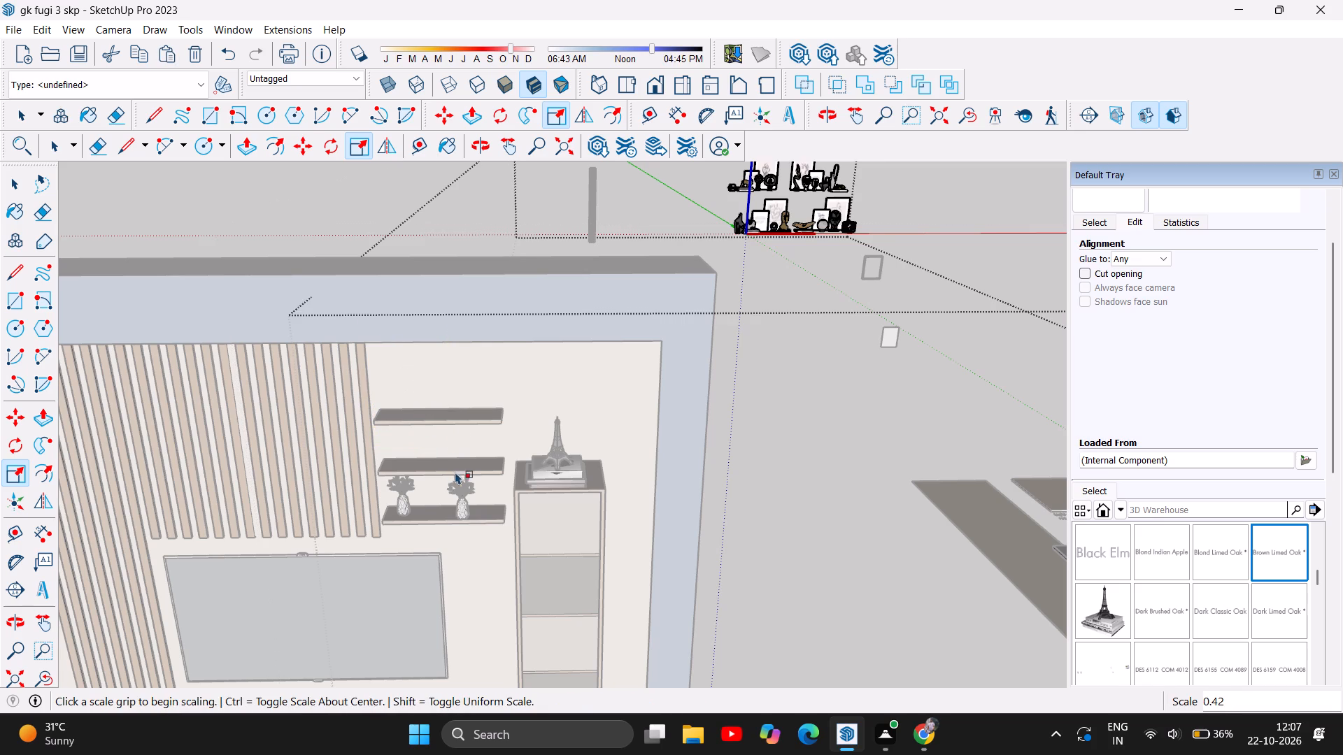
scroll(439, 474, "up", 6)
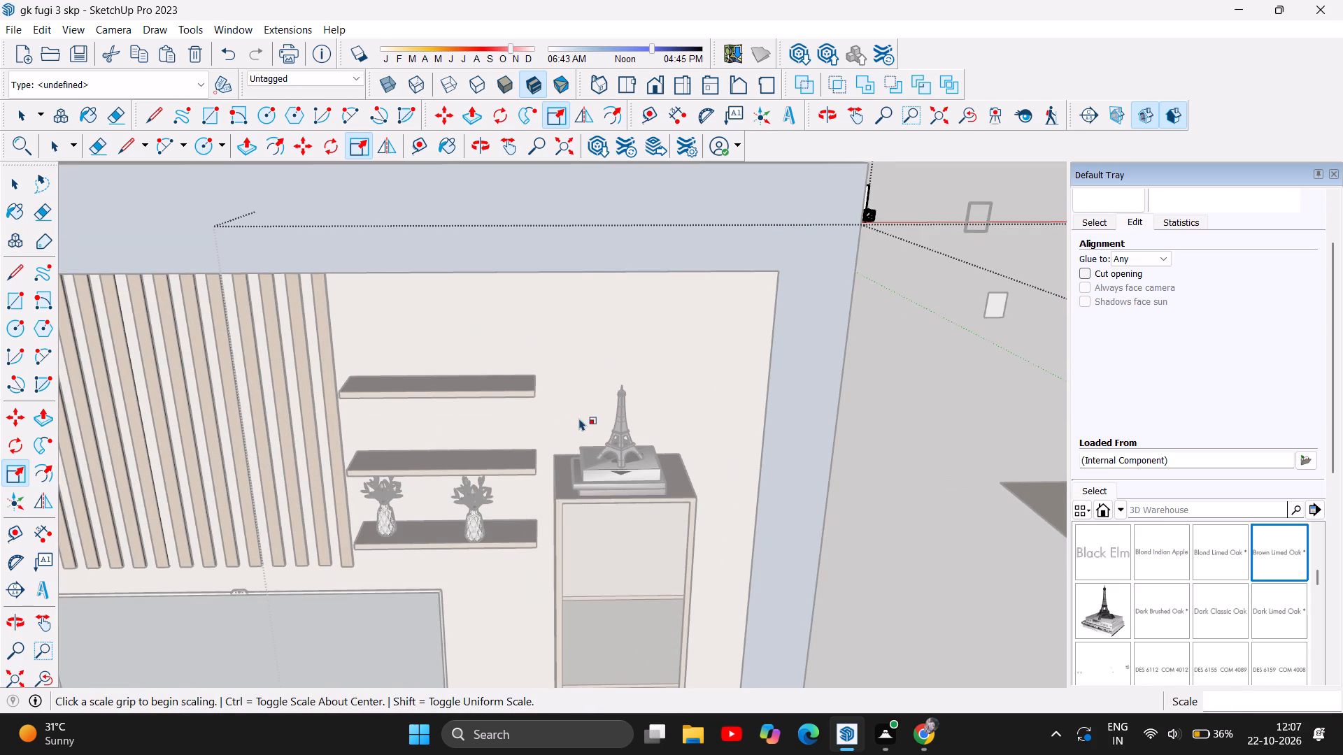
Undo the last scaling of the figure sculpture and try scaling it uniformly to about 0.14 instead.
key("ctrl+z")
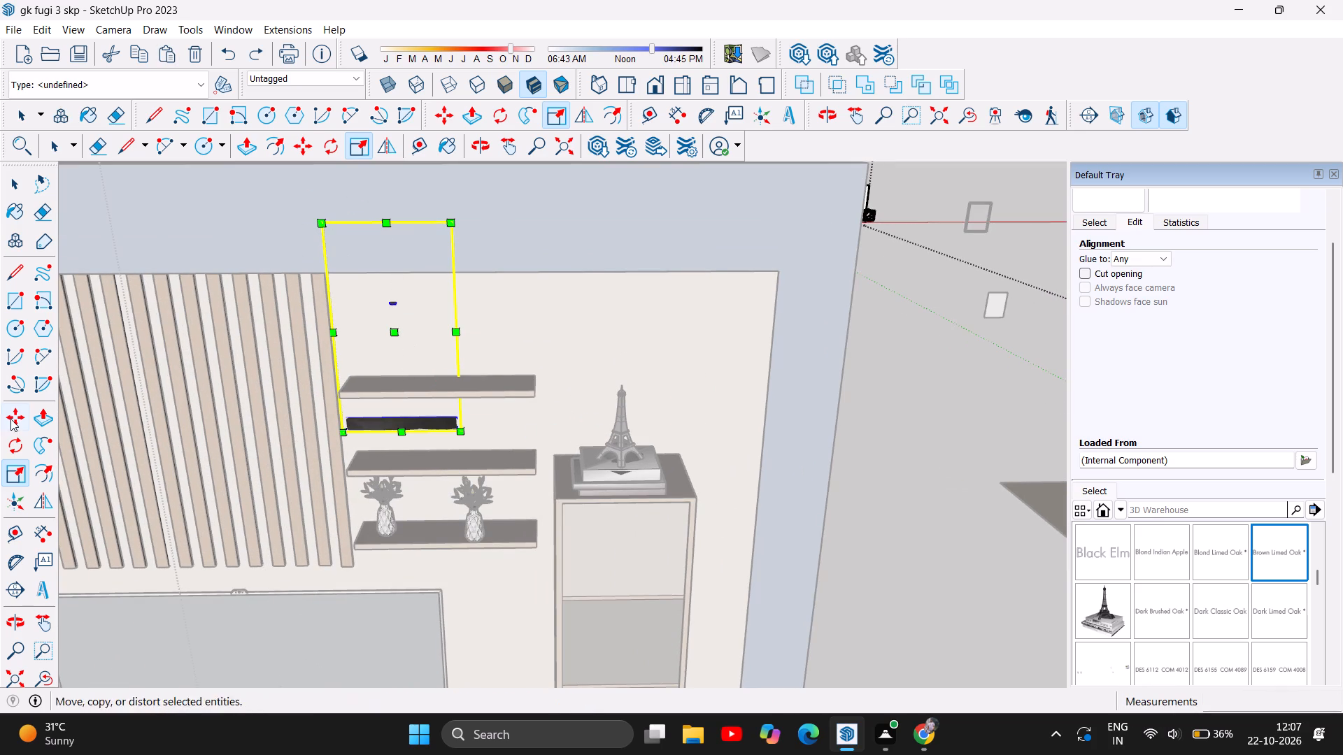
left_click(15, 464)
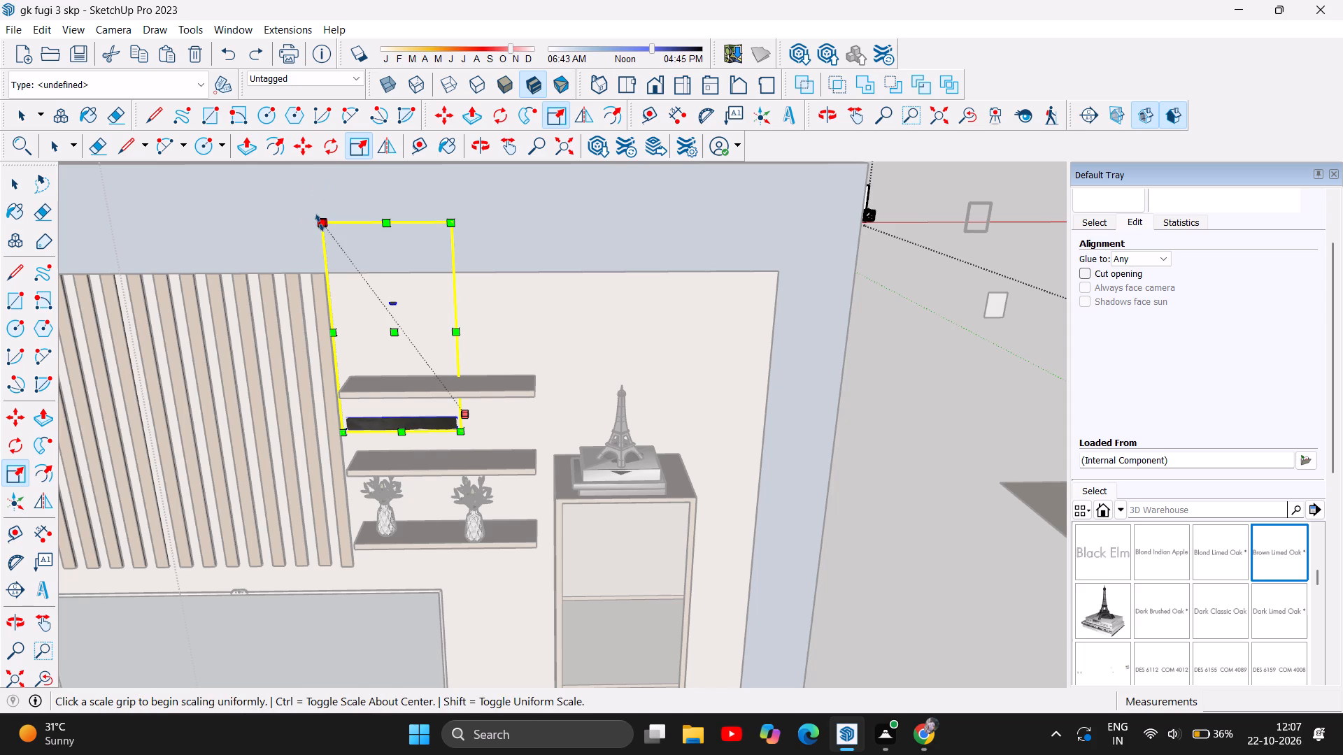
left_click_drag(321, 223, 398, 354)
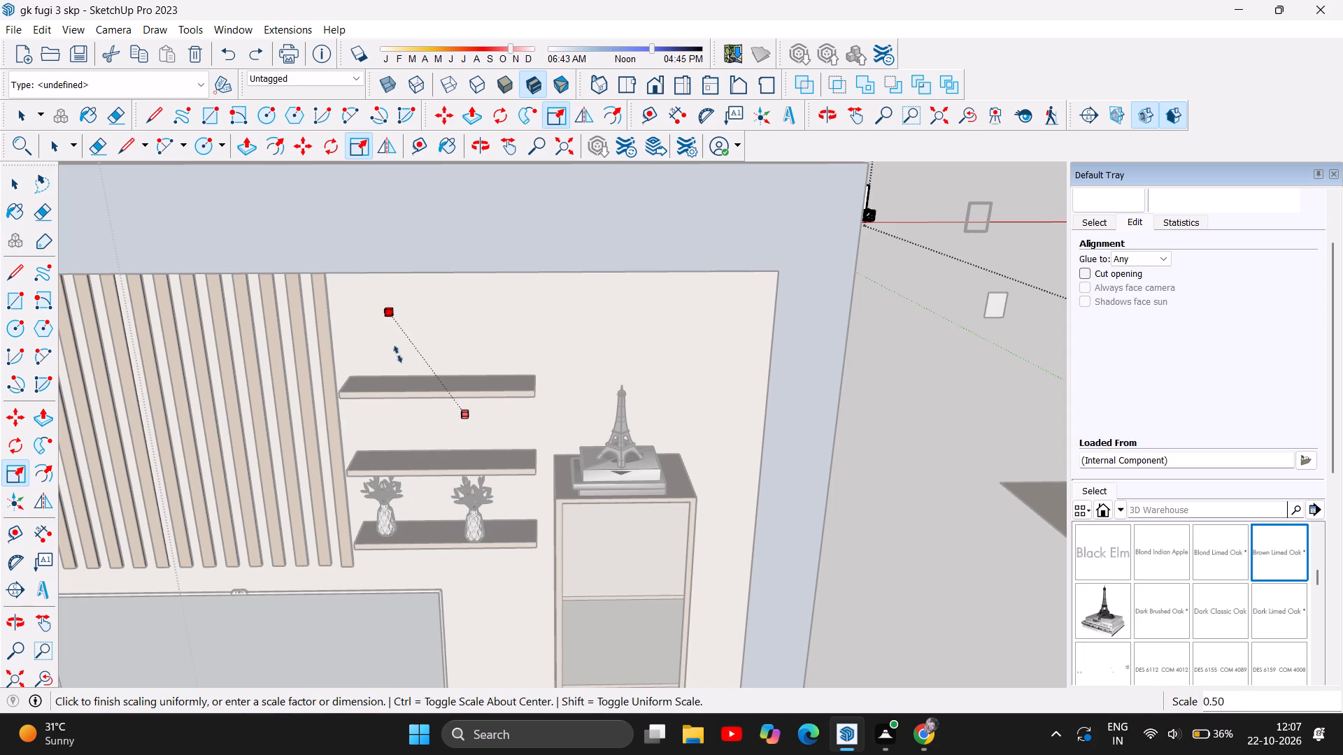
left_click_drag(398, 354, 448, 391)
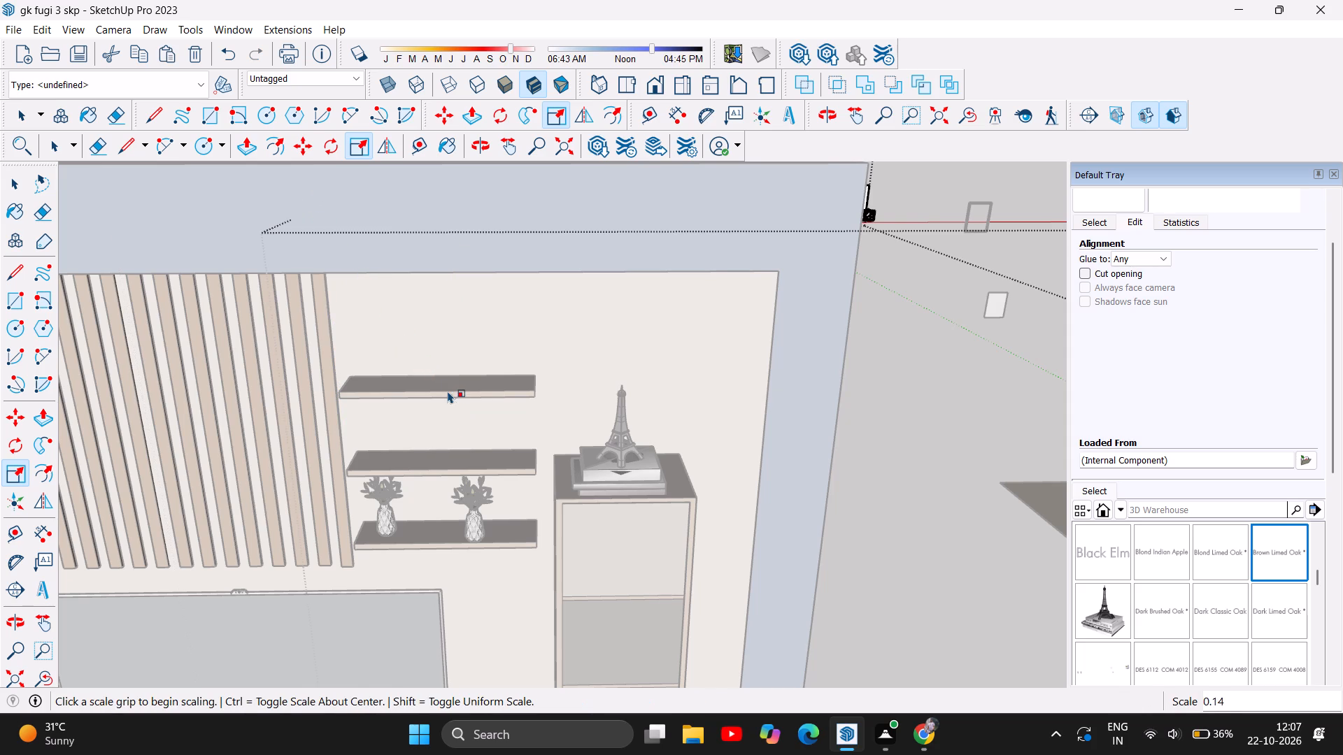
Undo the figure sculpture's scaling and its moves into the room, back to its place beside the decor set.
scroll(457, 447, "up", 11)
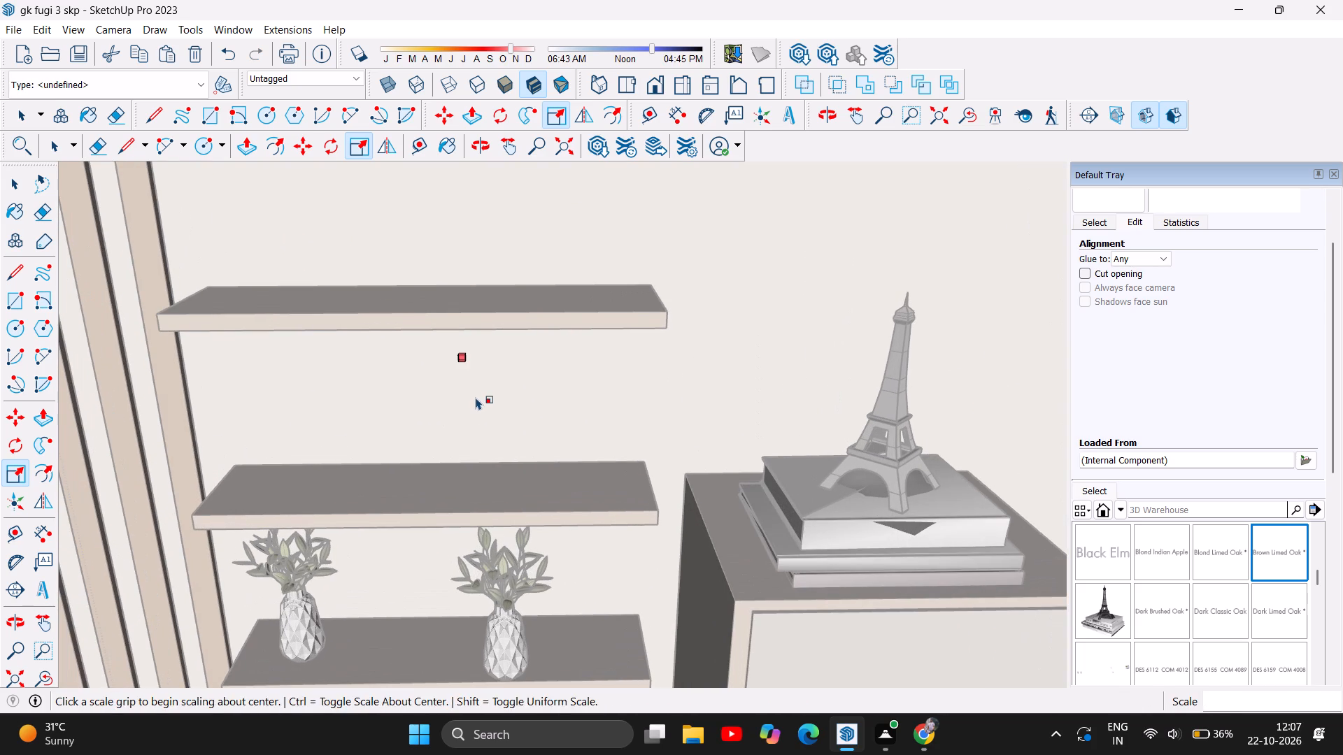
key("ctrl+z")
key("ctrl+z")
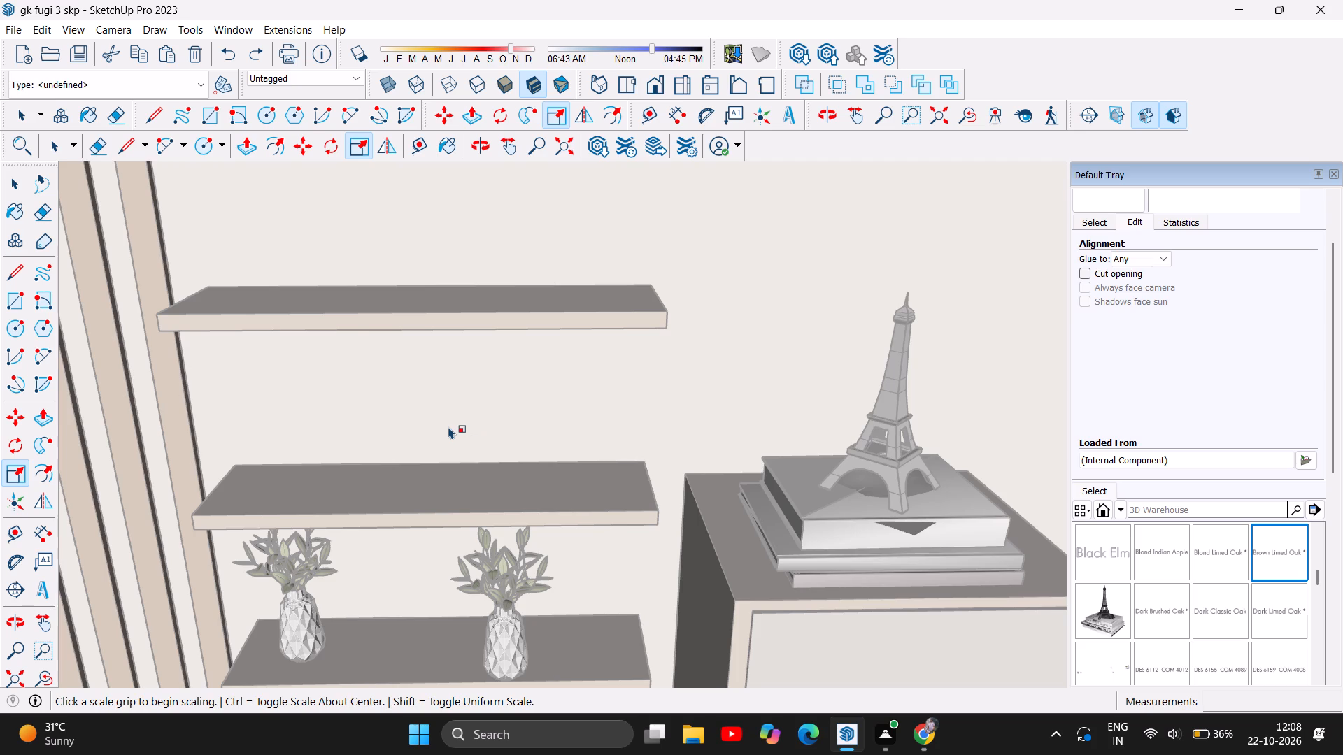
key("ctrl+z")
Move the figure sculpture from beside the decor set into the room, in front of the wall-mounted TV.
scroll(448, 426, "down", 20)
scroll(448, 426, "down", 3)
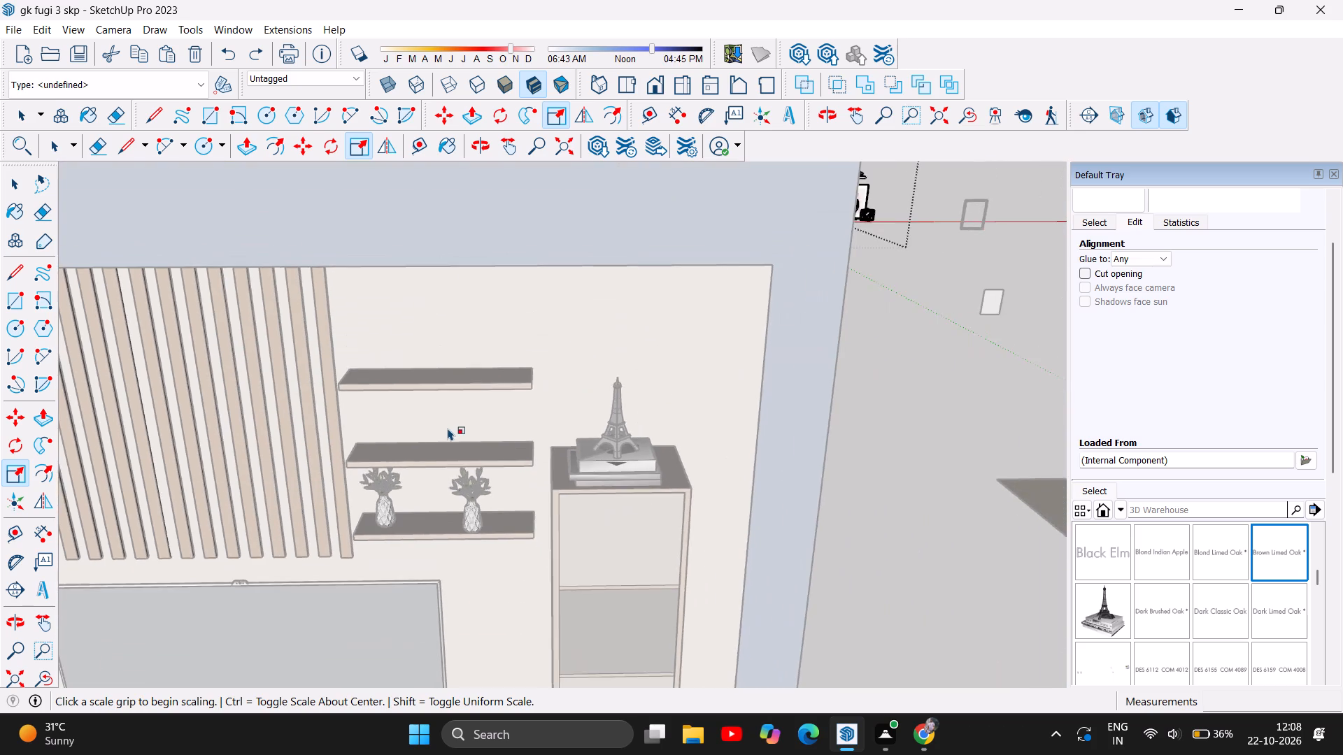
scroll(448, 428, "down", 16)
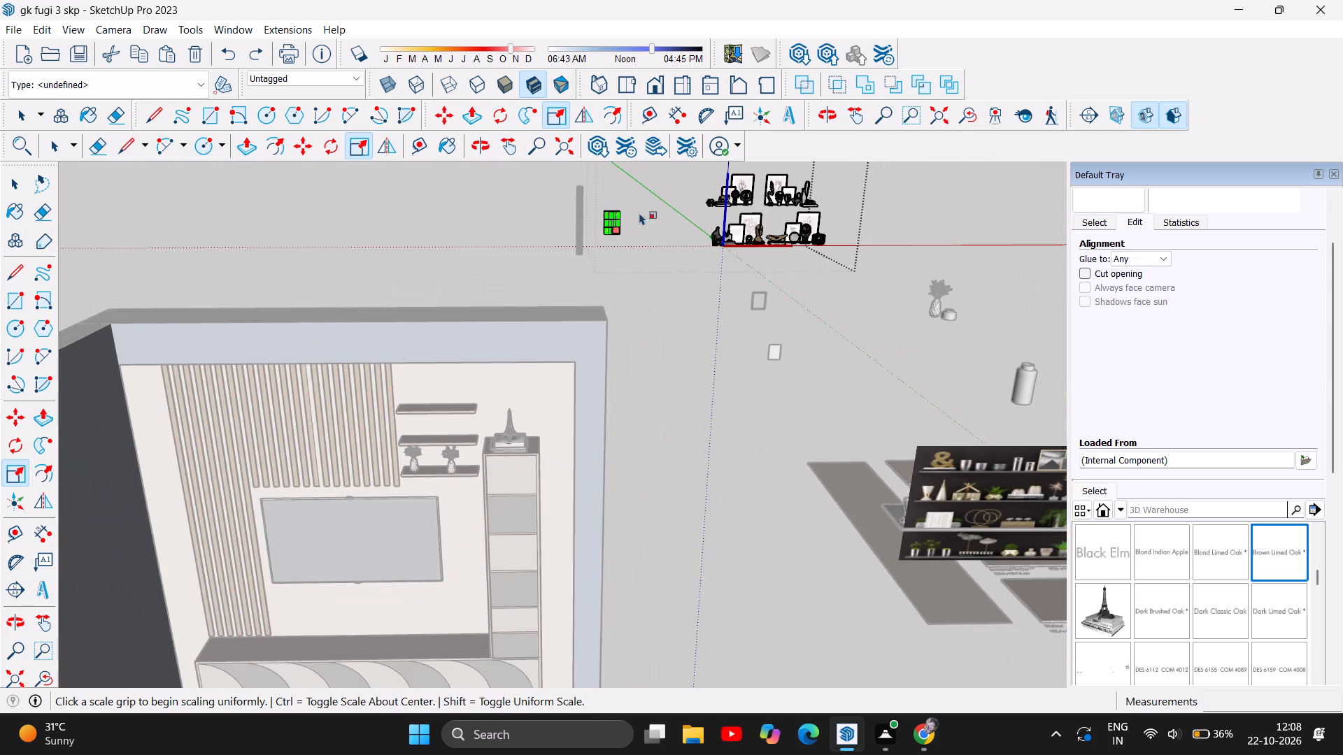
scroll(644, 213, "up", 14)
scroll(625, 218, "up", 15)
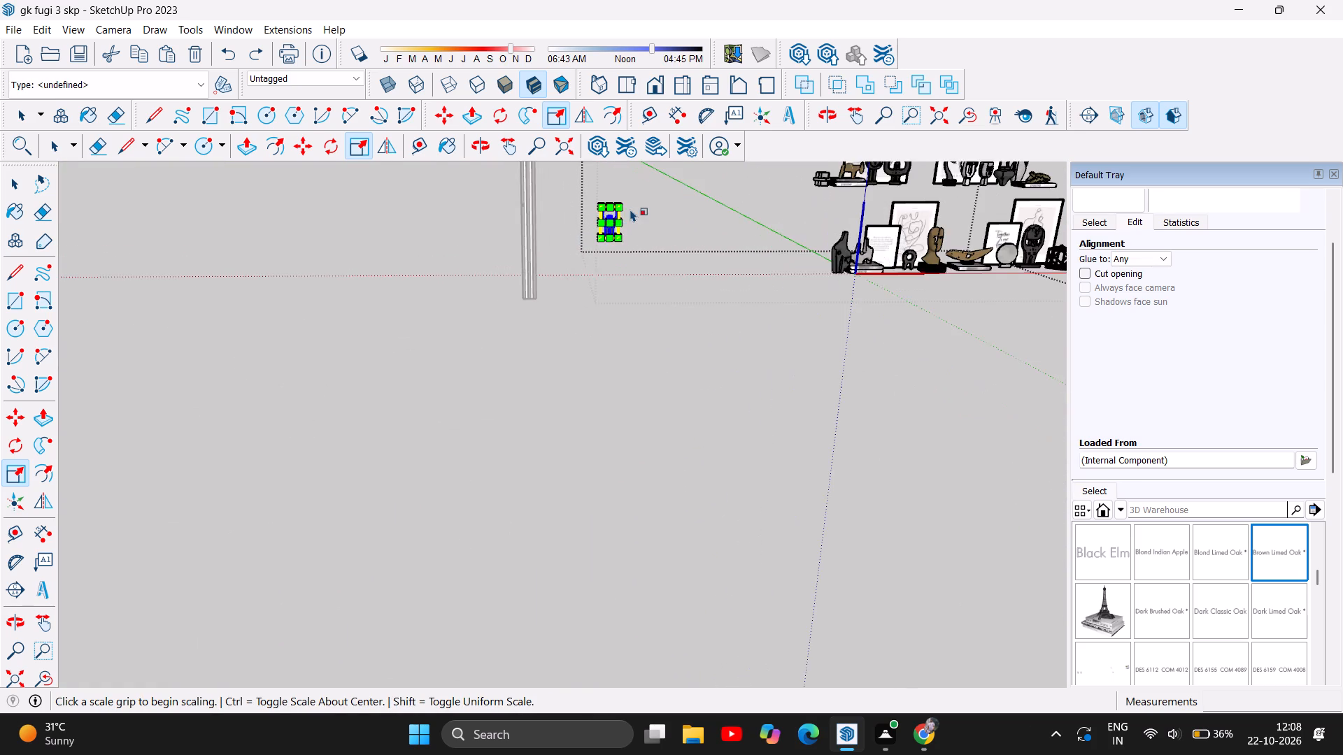
scroll(630, 208, "up", 7)
scroll(560, 250, "up", 8)
scroll(629, 221, "up", 8)
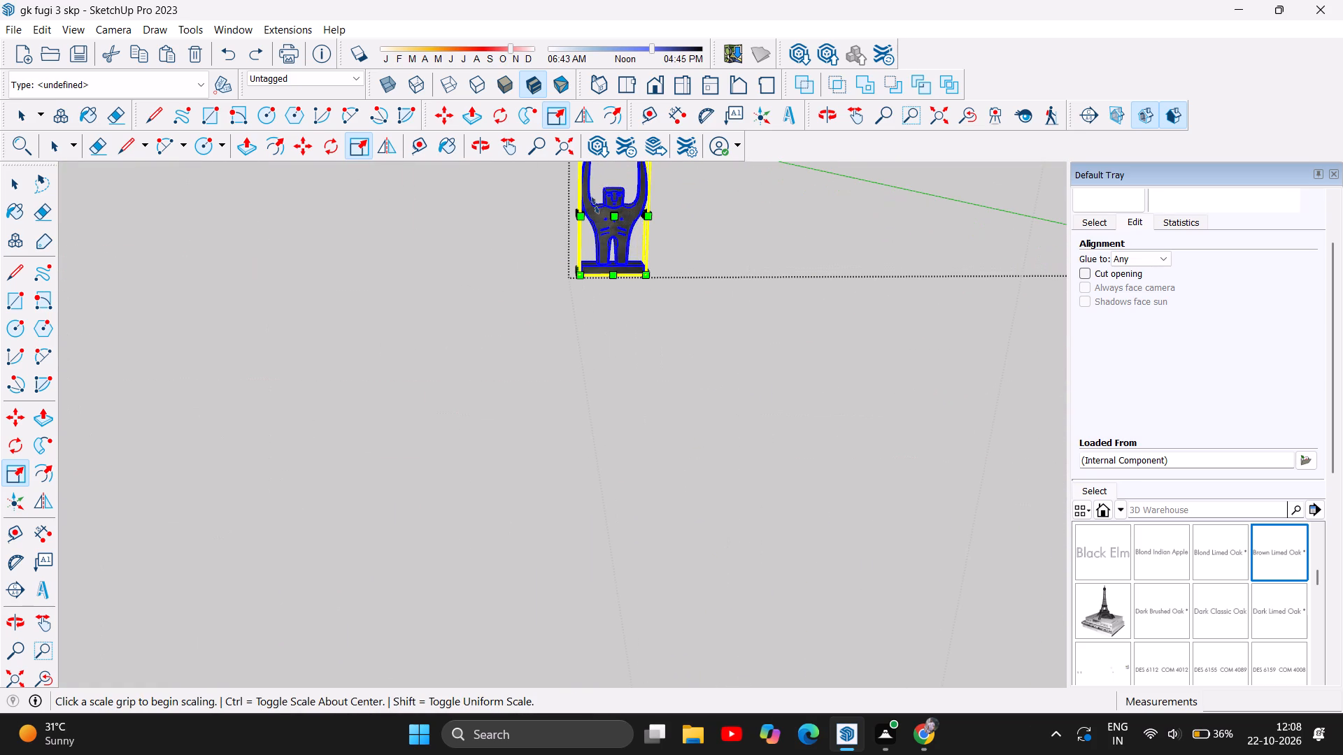
left_click(440, 116)
left_click_drag(617, 223, 642, 310)
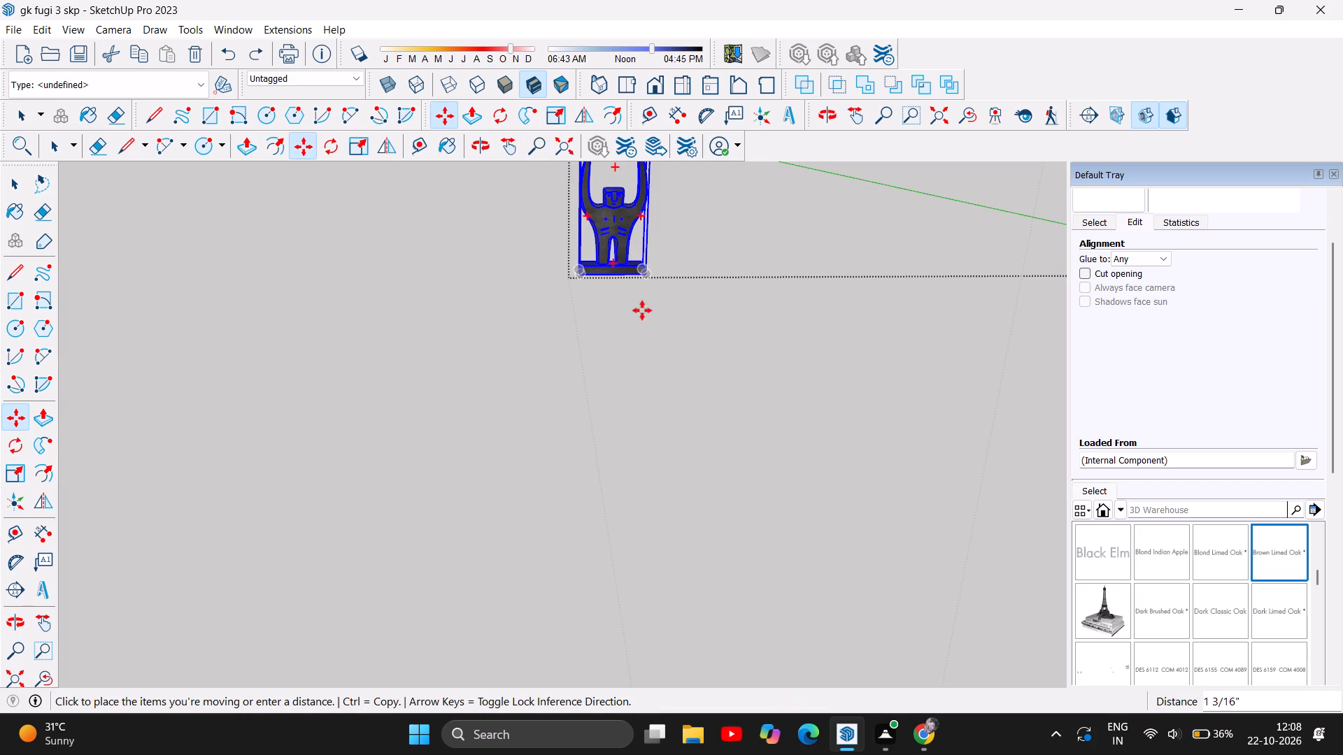
left_click_drag(642, 310, 653, 355)
scroll(657, 348, "down", 10)
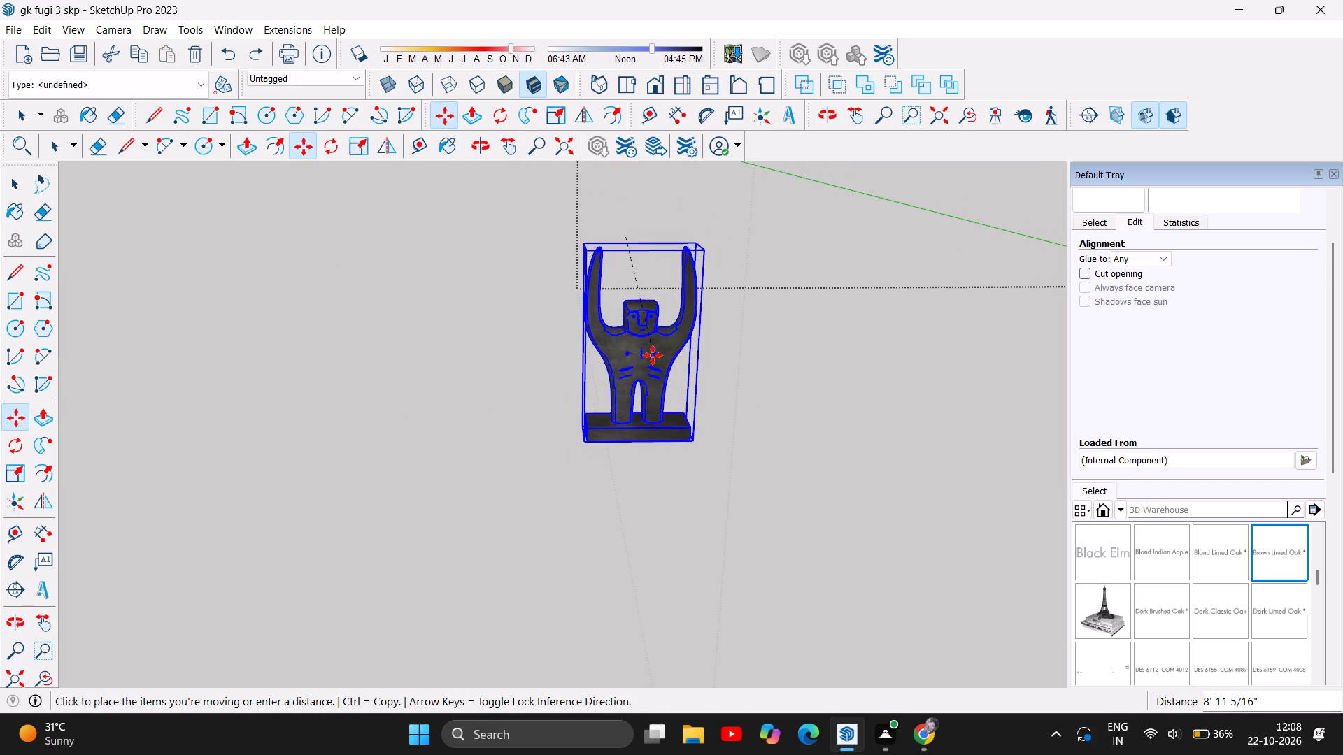
left_click_drag(653, 355, 432, 422)
scroll(592, 385, "down", 6)
scroll(439, 417, "down", 8)
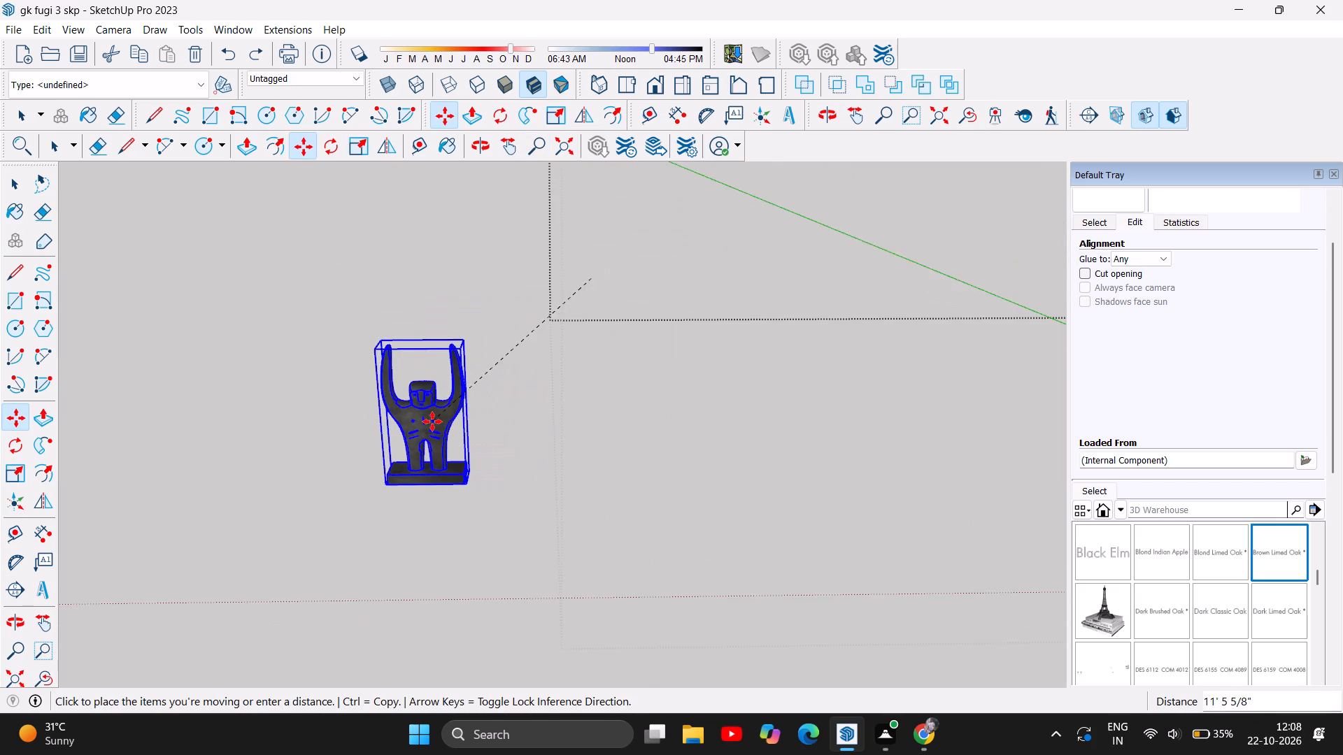
scroll(432, 422, "down", 7)
left_click_drag(432, 422, 420, 408)
scroll(430, 422, "down", 15)
scroll(420, 408, "down", 17)
scroll(420, 408, "down", 17)
scroll(420, 408, "down", 19)
scroll(420, 408, "down", 19)
scroll(420, 408, "down", 19)
scroll(420, 408, "down", 17)
left_click_drag(420, 408, 302, 494)
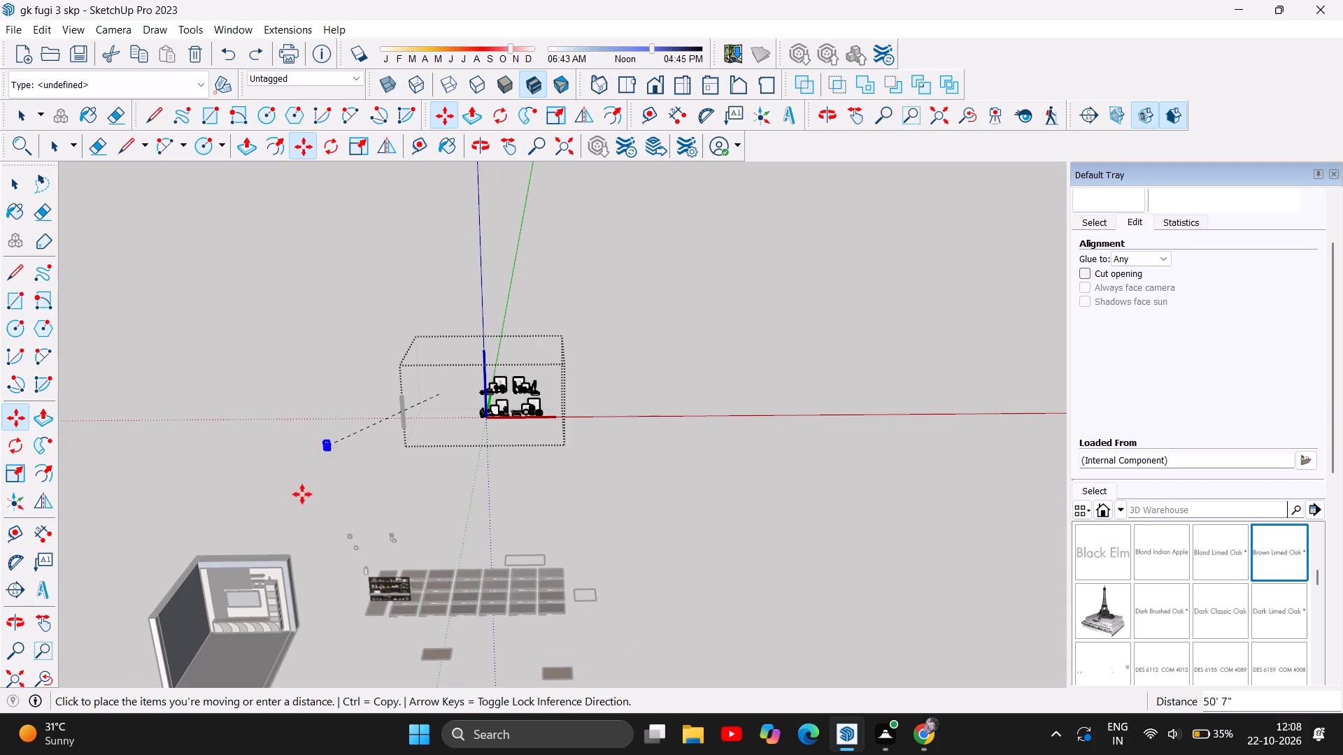
left_click_drag(302, 494, 250, 602)
scroll(250, 602, "up", 14)
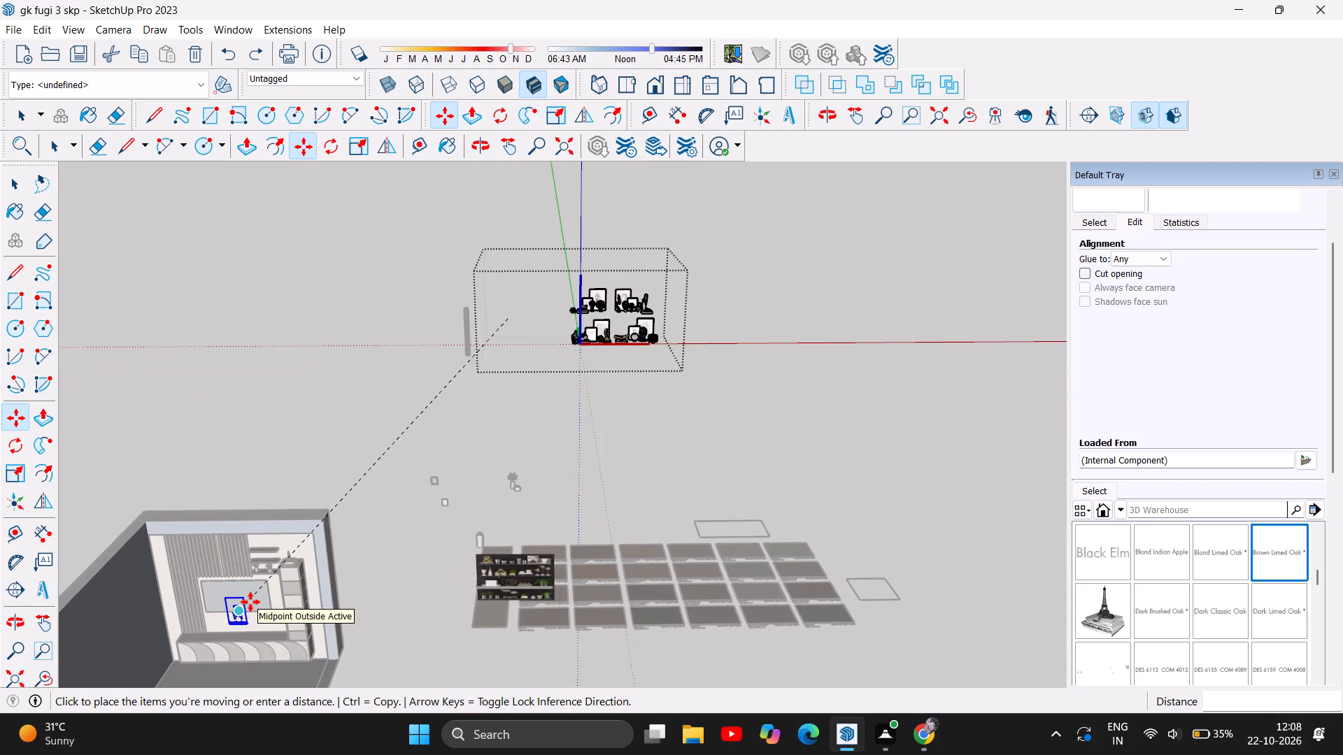
scroll(250, 602, "up", 4)
left_click_drag(250, 602, 248, 588)
scroll(248, 589, "up", 18)
scroll(248, 588, "up", 5)
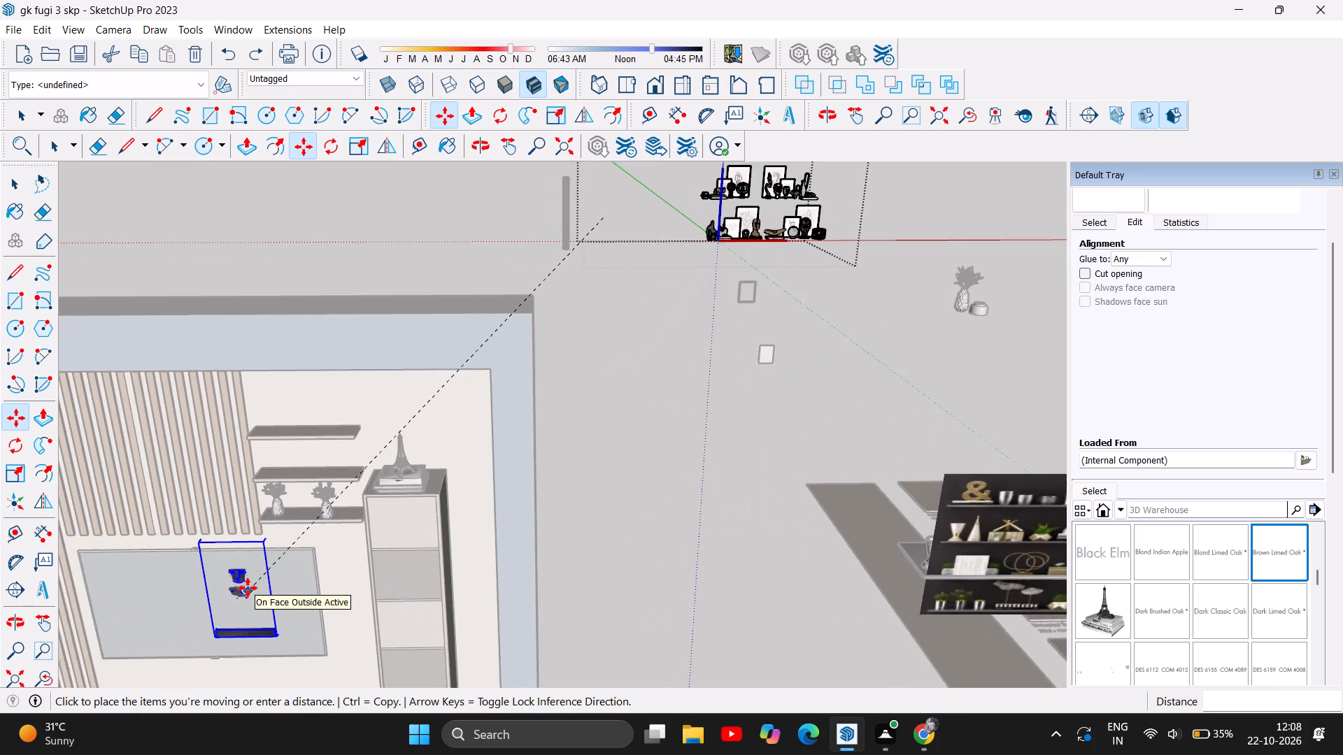
scroll(248, 588, "up", 2)
left_click_drag(248, 588, 248, 582)
scroll(248, 588, "up", 17)
scroll(248, 582, "down", 5)
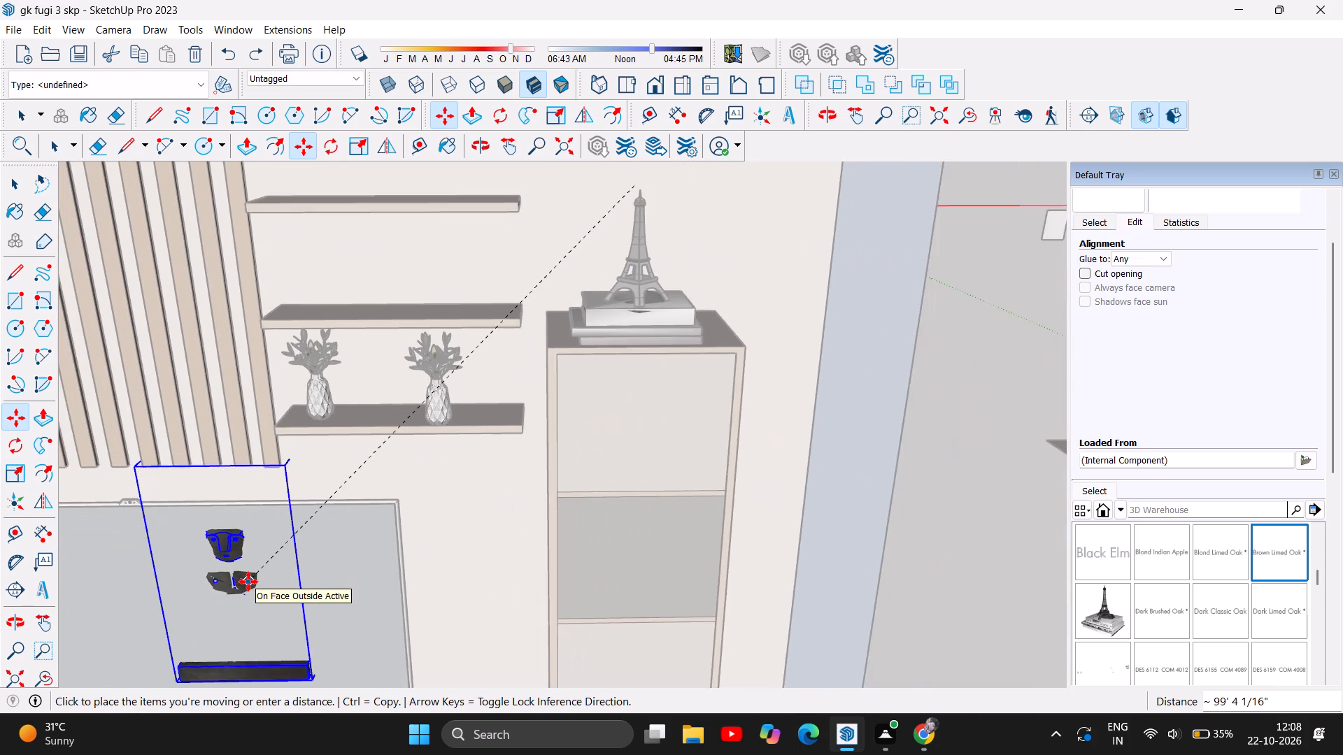
Place the figure sculpture up at the floating wall shelves, with its base just above the middle shelf.
left_click_drag(248, 582, 404, 478)
scroll(248, 582, "down", 5)
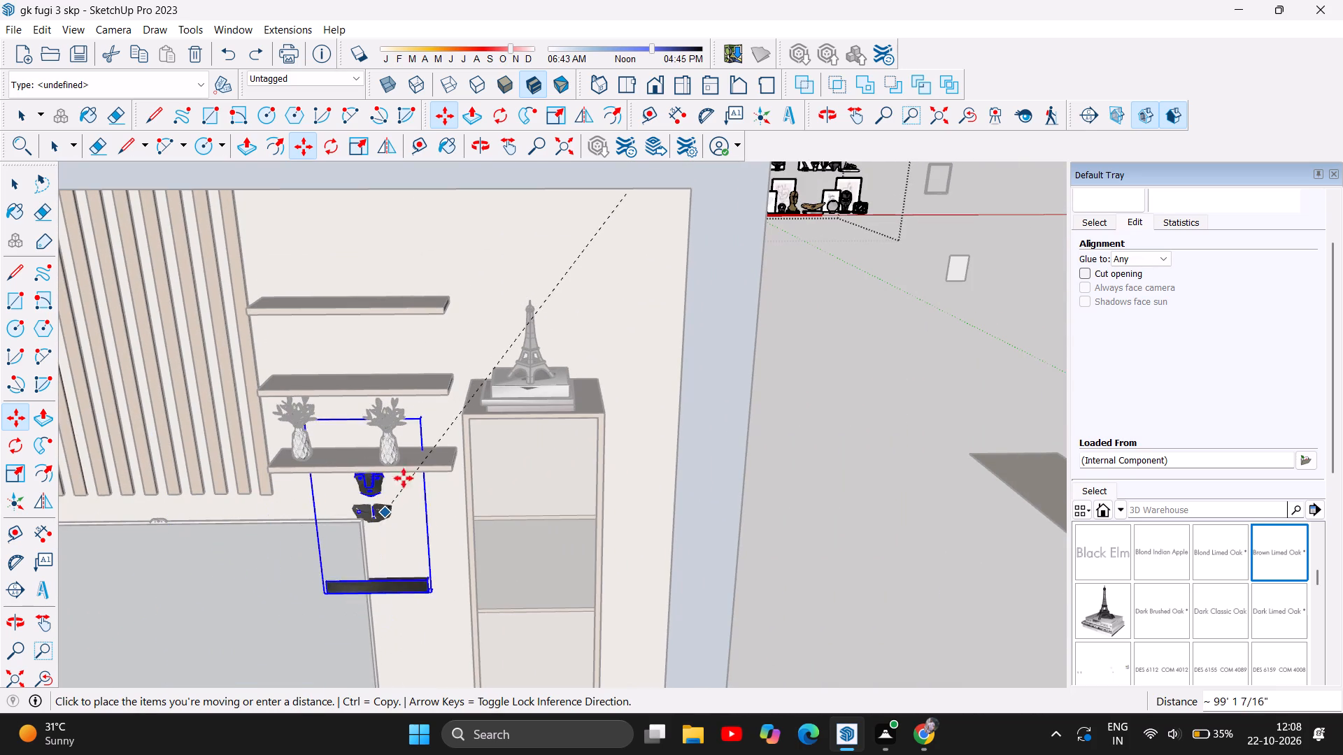
left_click_drag(404, 478, 342, 314)
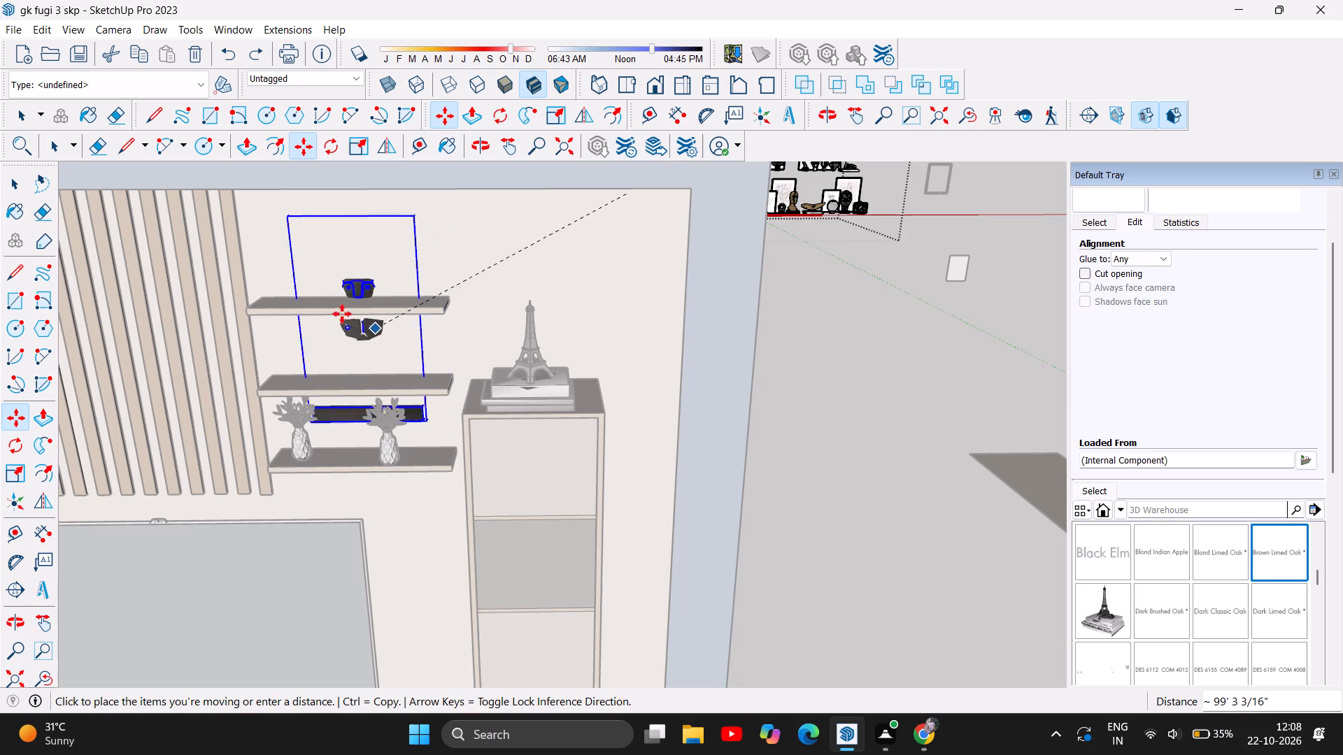
left_click_drag(342, 314, 364, 282)
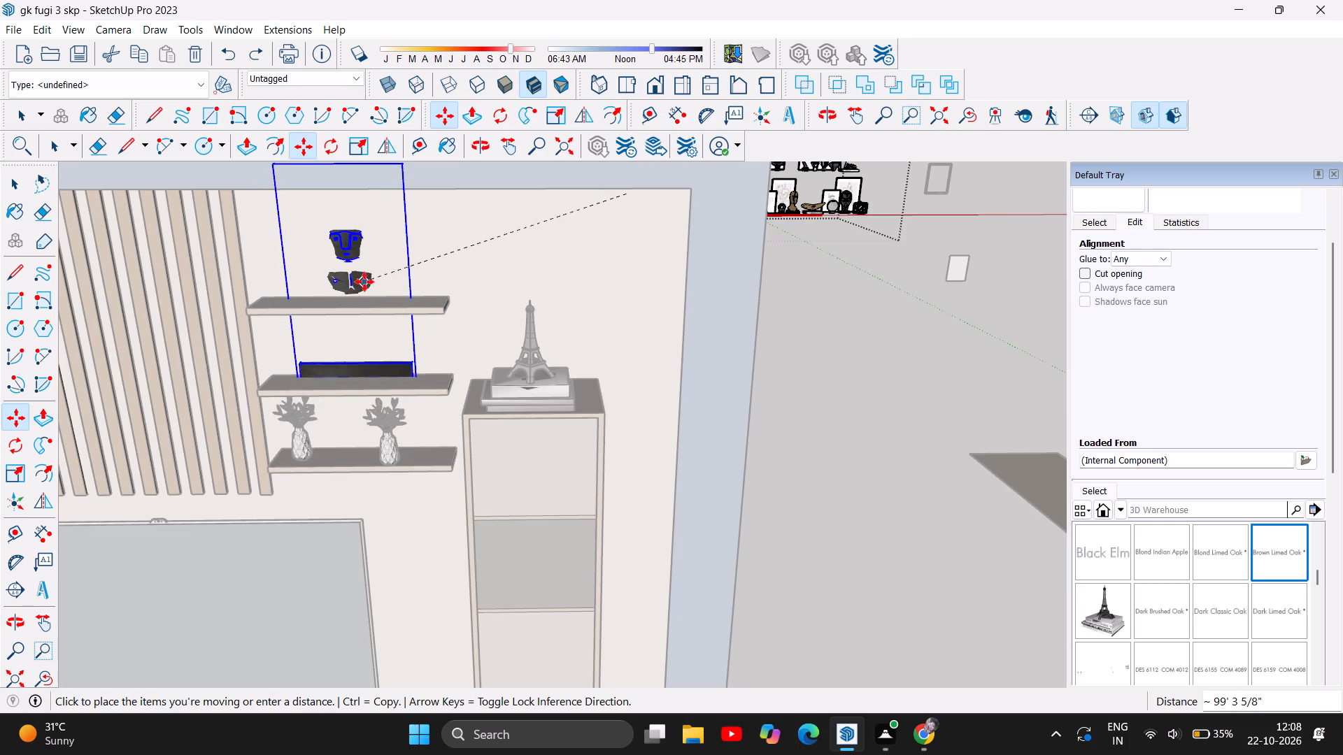
left_click_drag(364, 282, 374, 282)
scroll(595, 643, "down", 4)
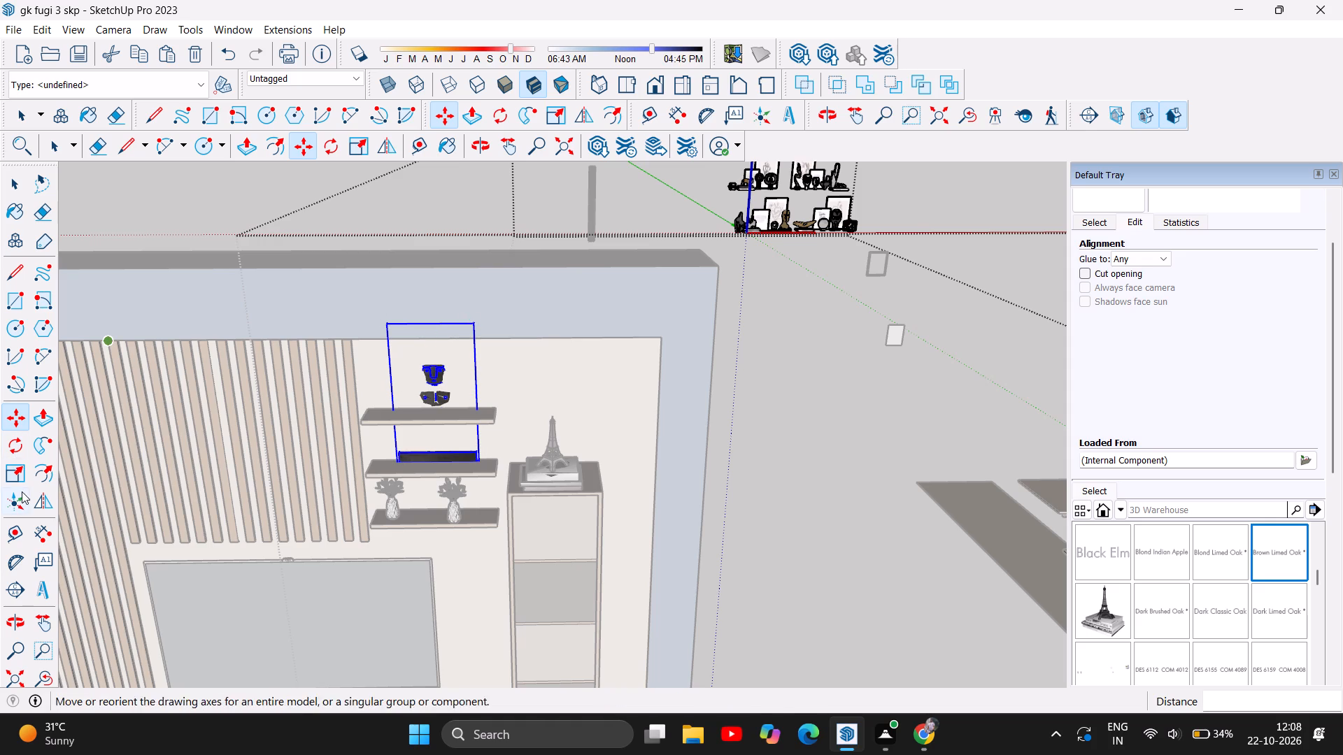
Scale the figure sculpture at the wall shelves down uniformly to about 0.86.
left_click(11, 475)
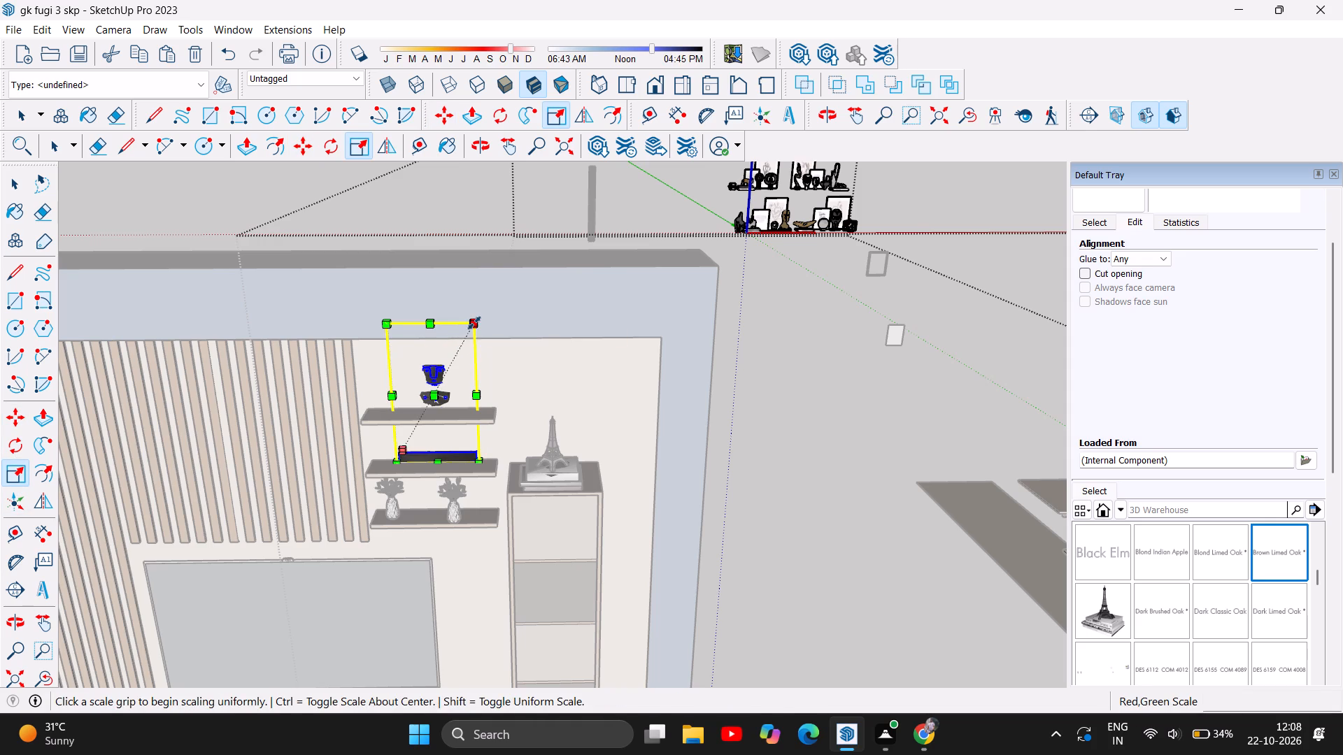
left_click_drag(475, 322, 415, 421)
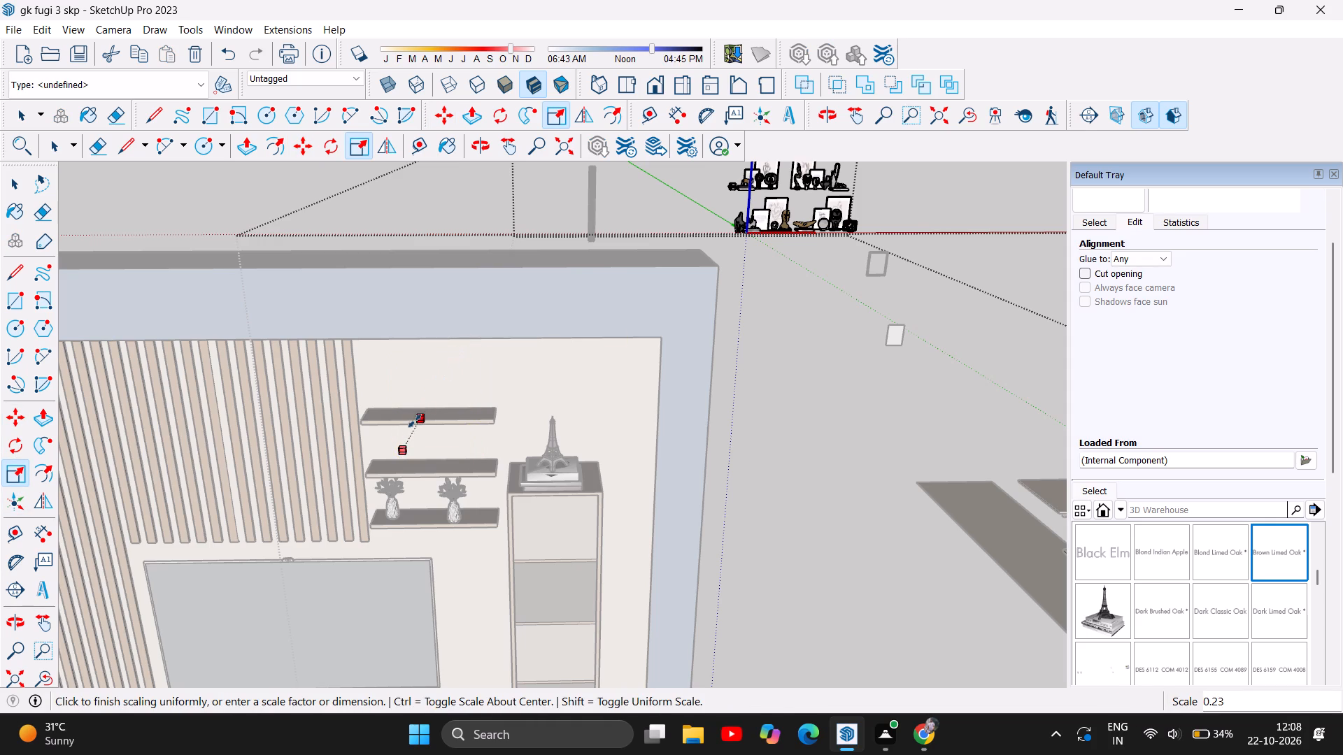
left_click_drag(415, 421, 490, 358)
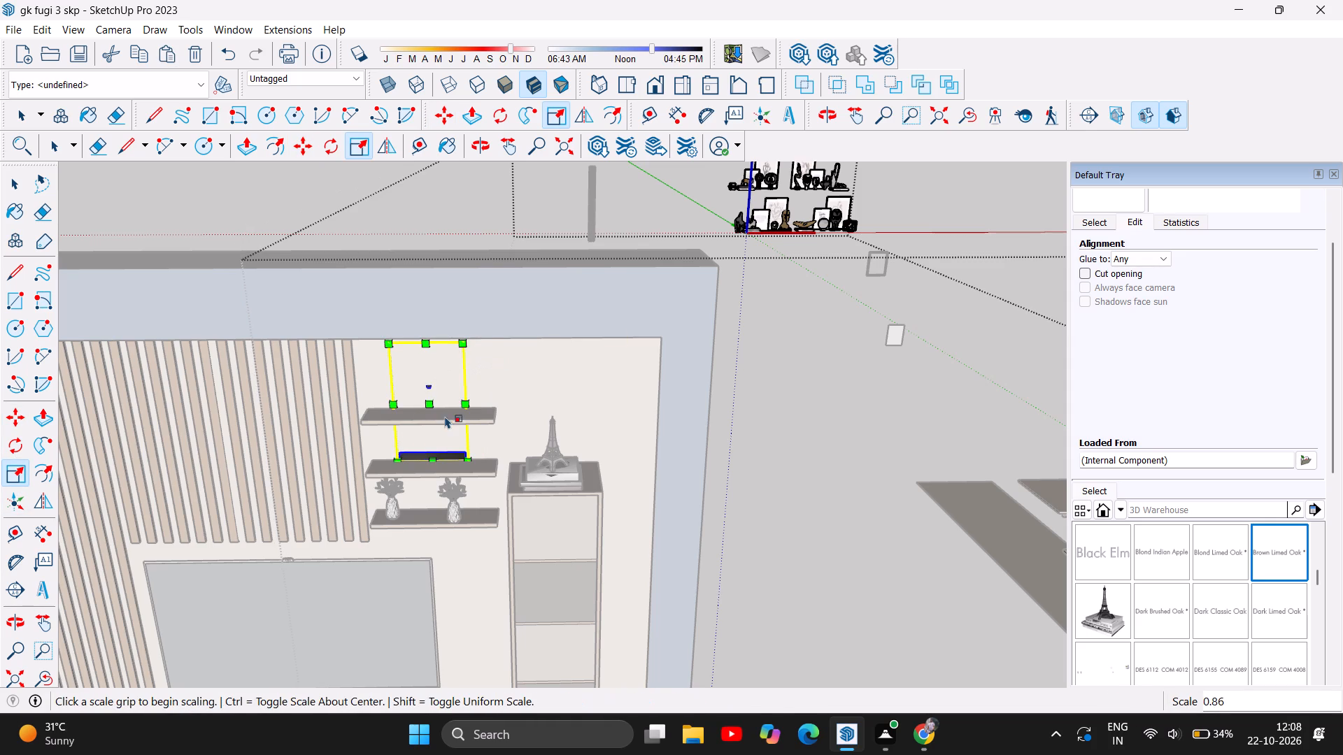
Move the figure sculpture out of the back wall onto the floating shelves above the vases, and deselect it.
left_click(438, 110)
left_click_drag(425, 389, 397, 422)
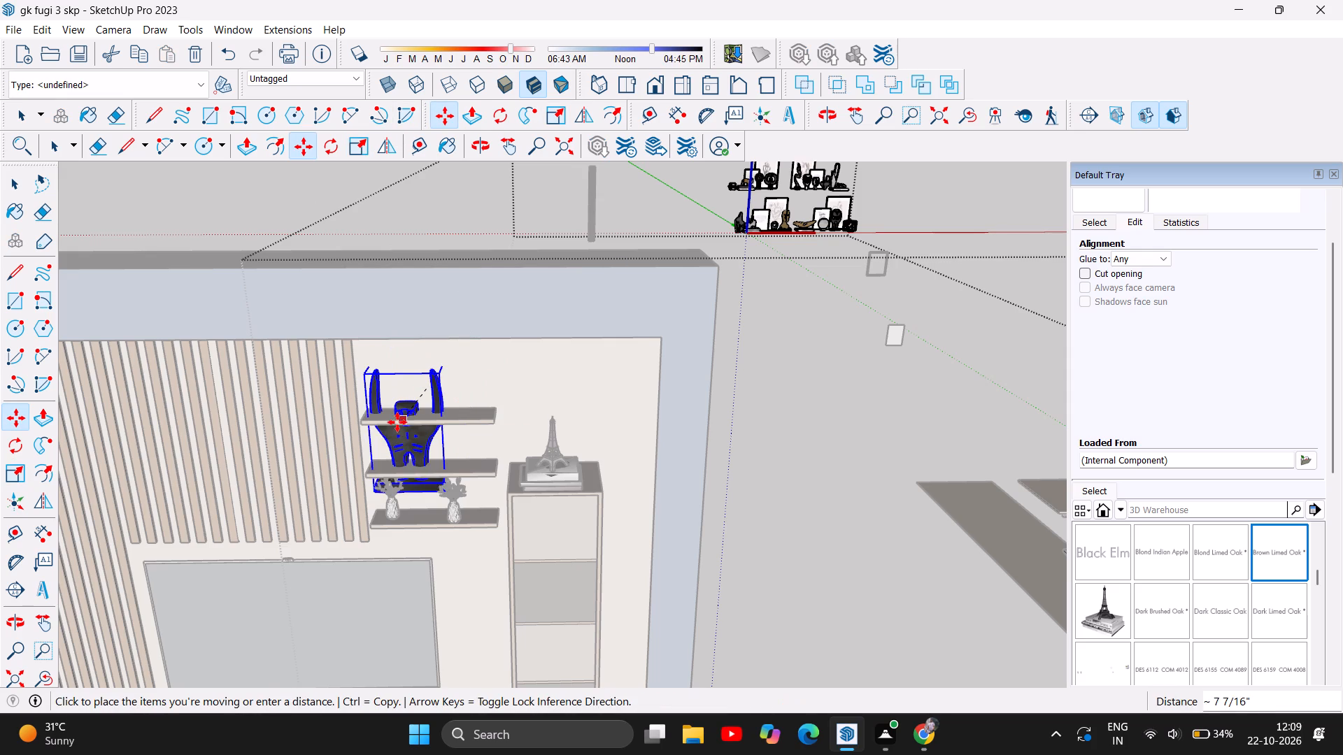
left_click_drag(397, 422, 458, 363)
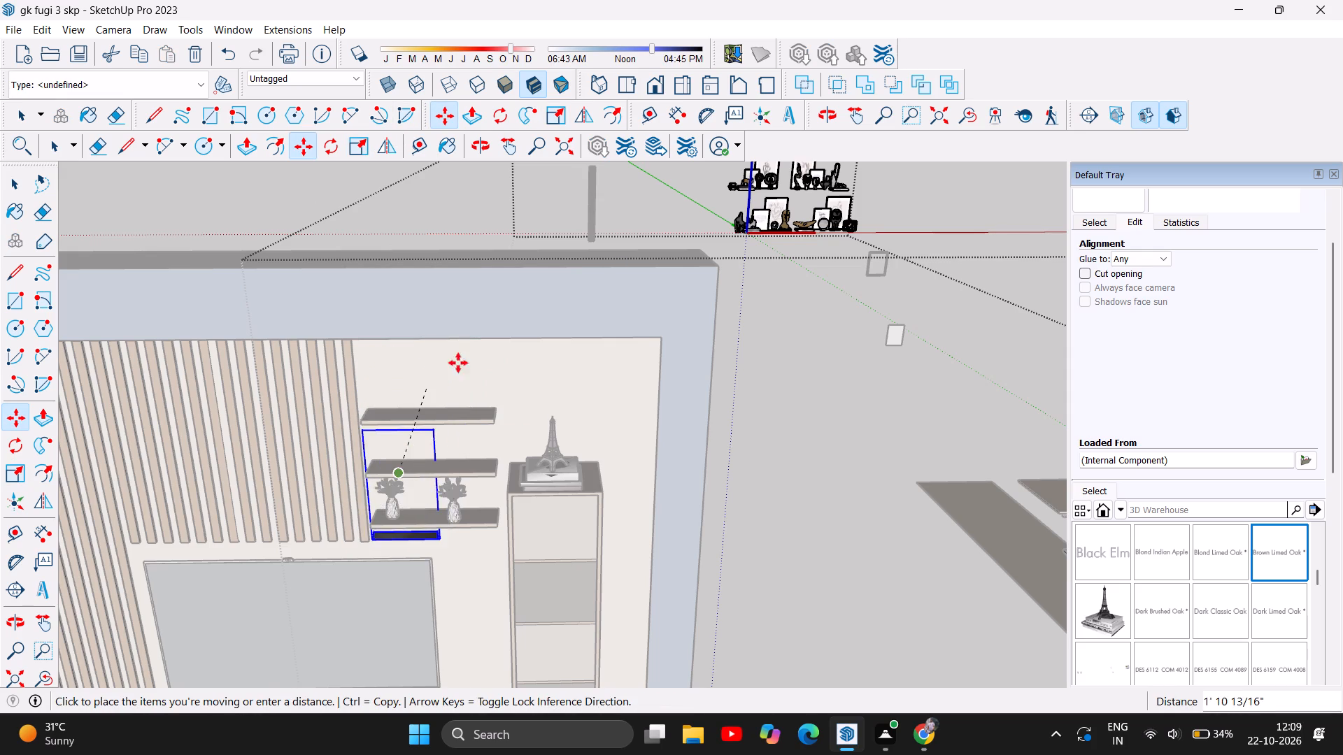
left_click_drag(458, 363, 425, 389)
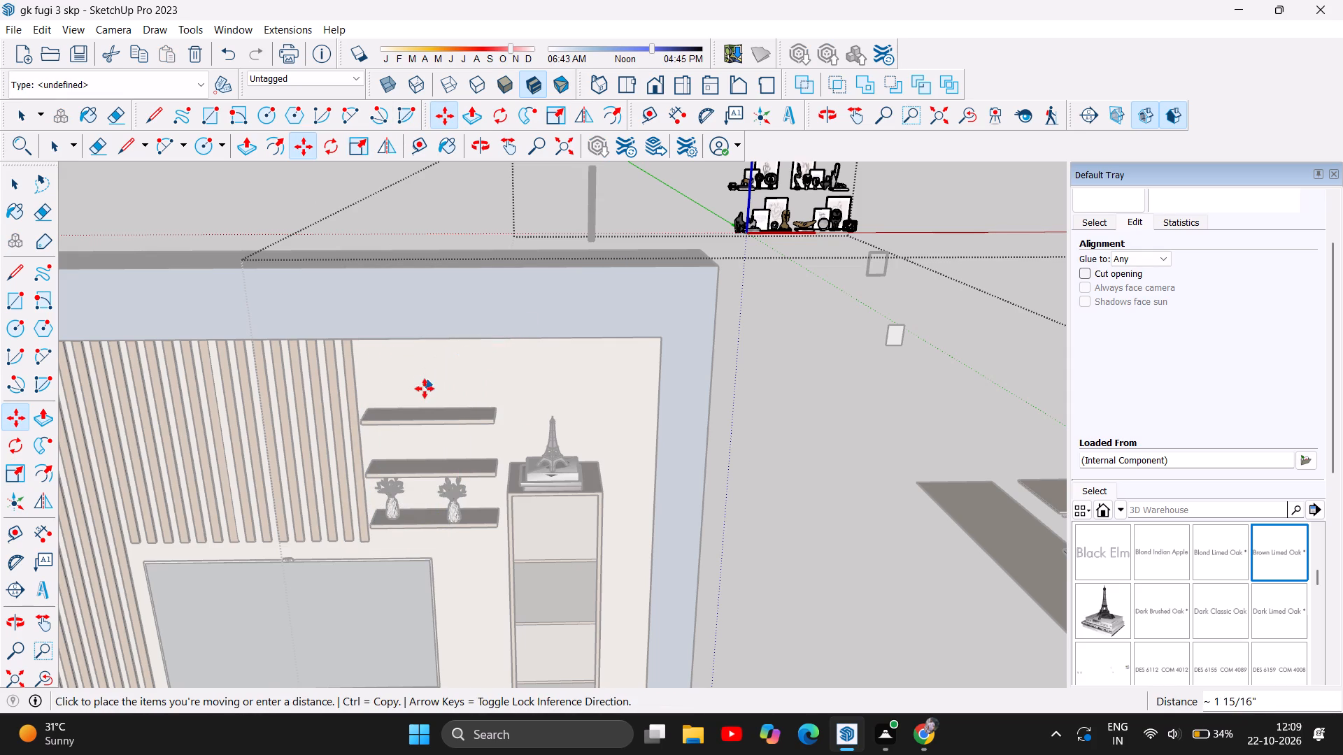
left_click_drag(425, 389, 411, 415)
left_click(868, 511)
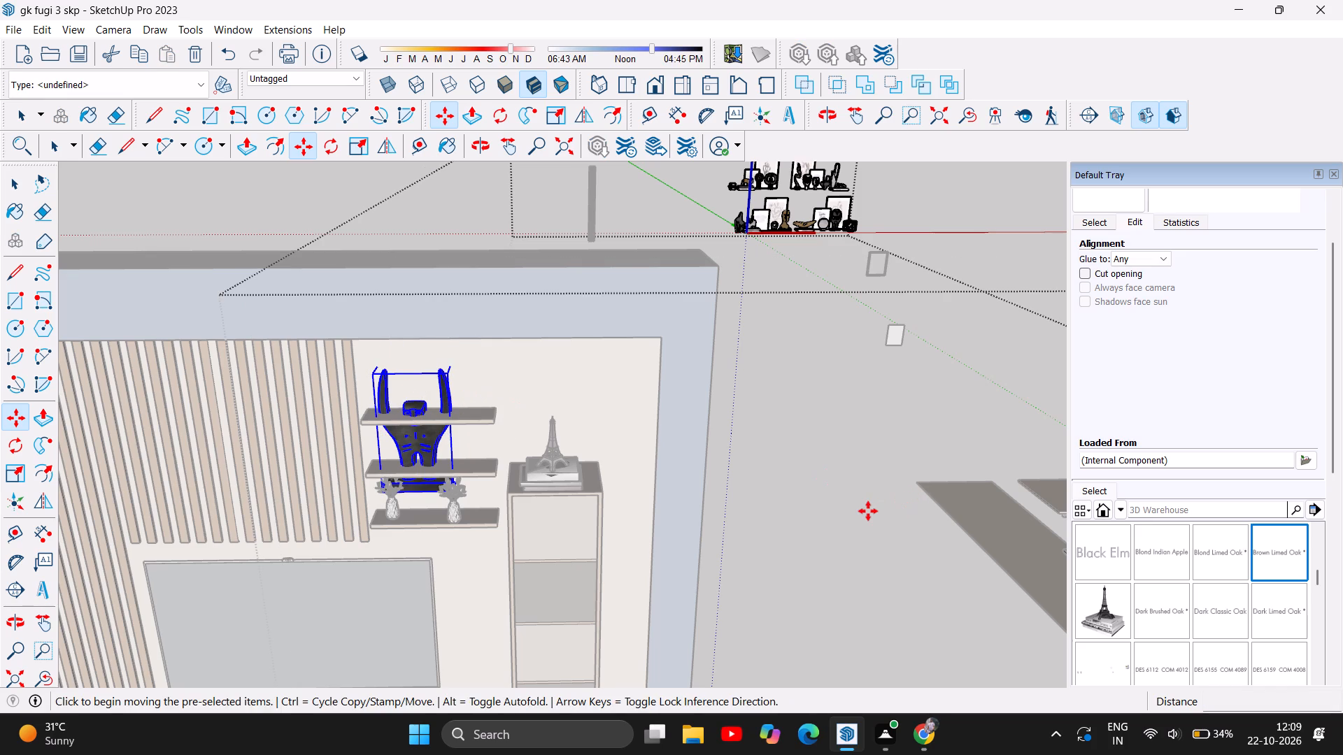
left_click(16, 192)
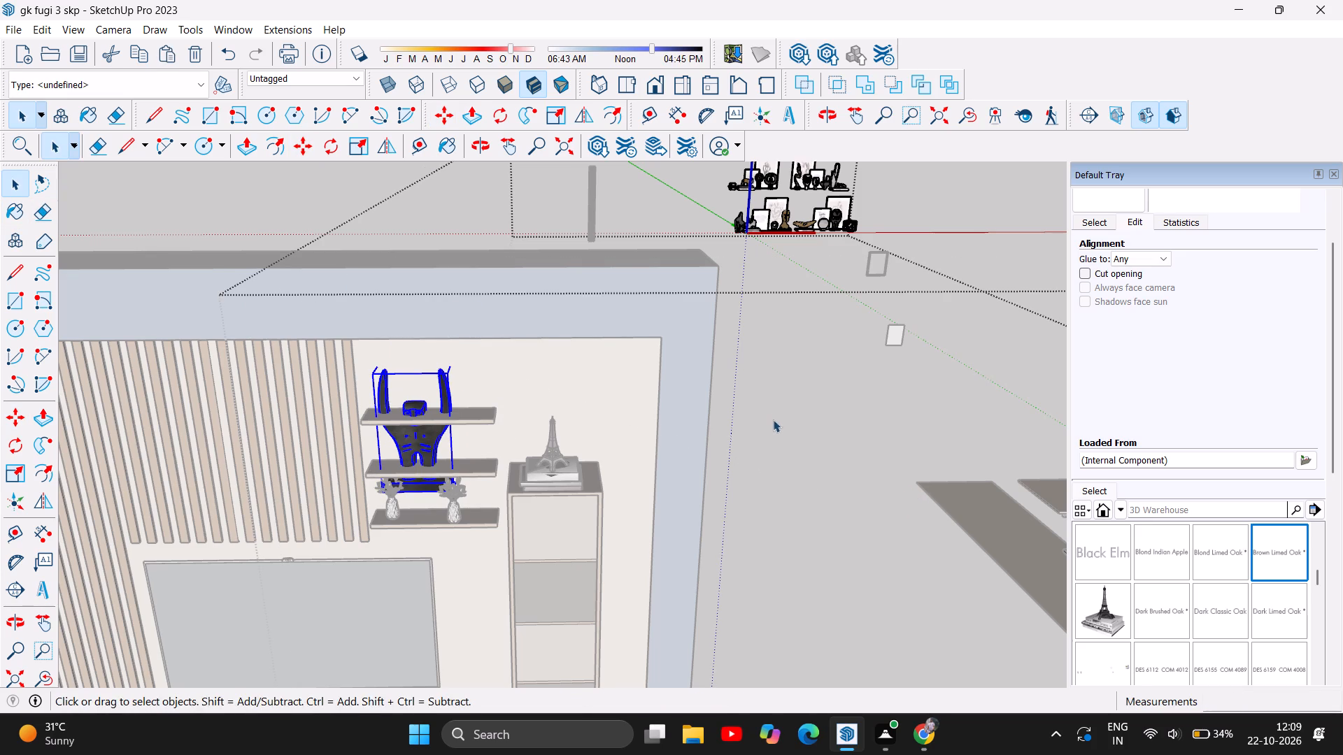
left_click(768, 504)
Exit editing of the decor set group that contains the figure sculpture.
scroll(442, 425, "up", 3)
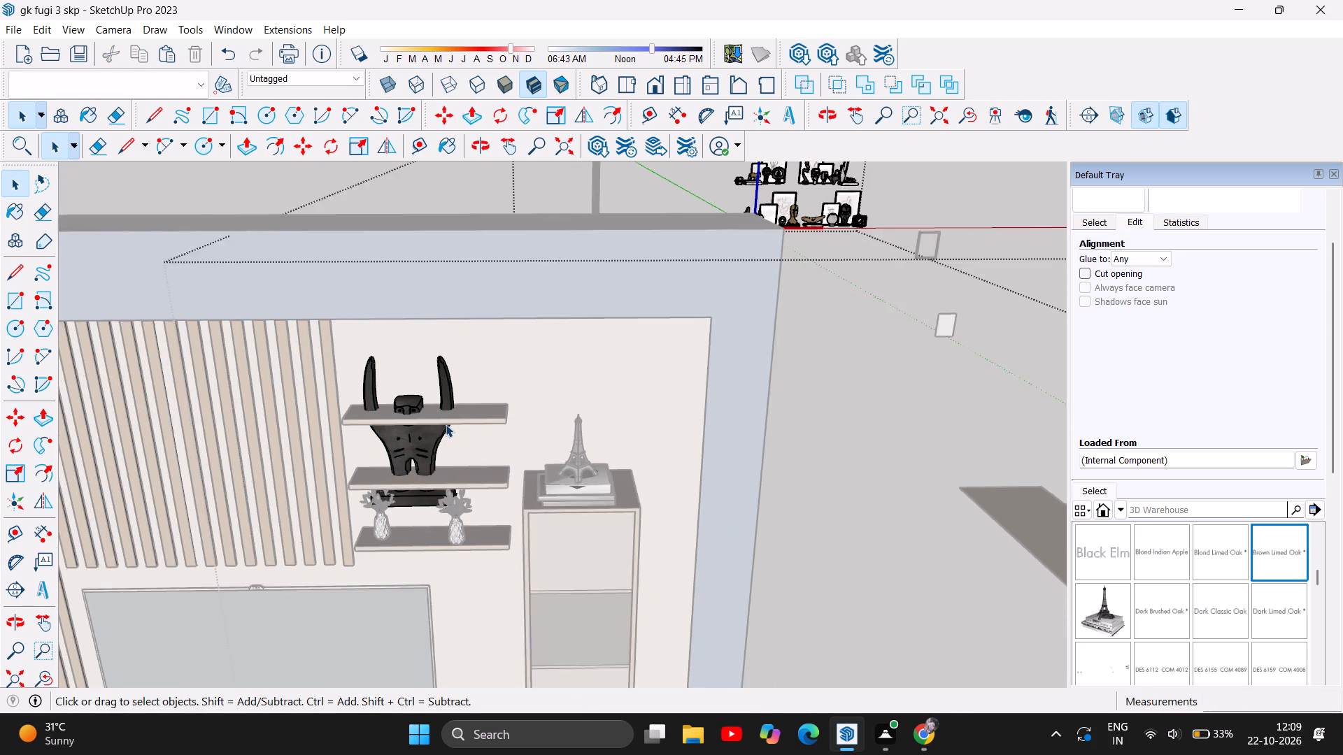
scroll(446, 424, "up", 3)
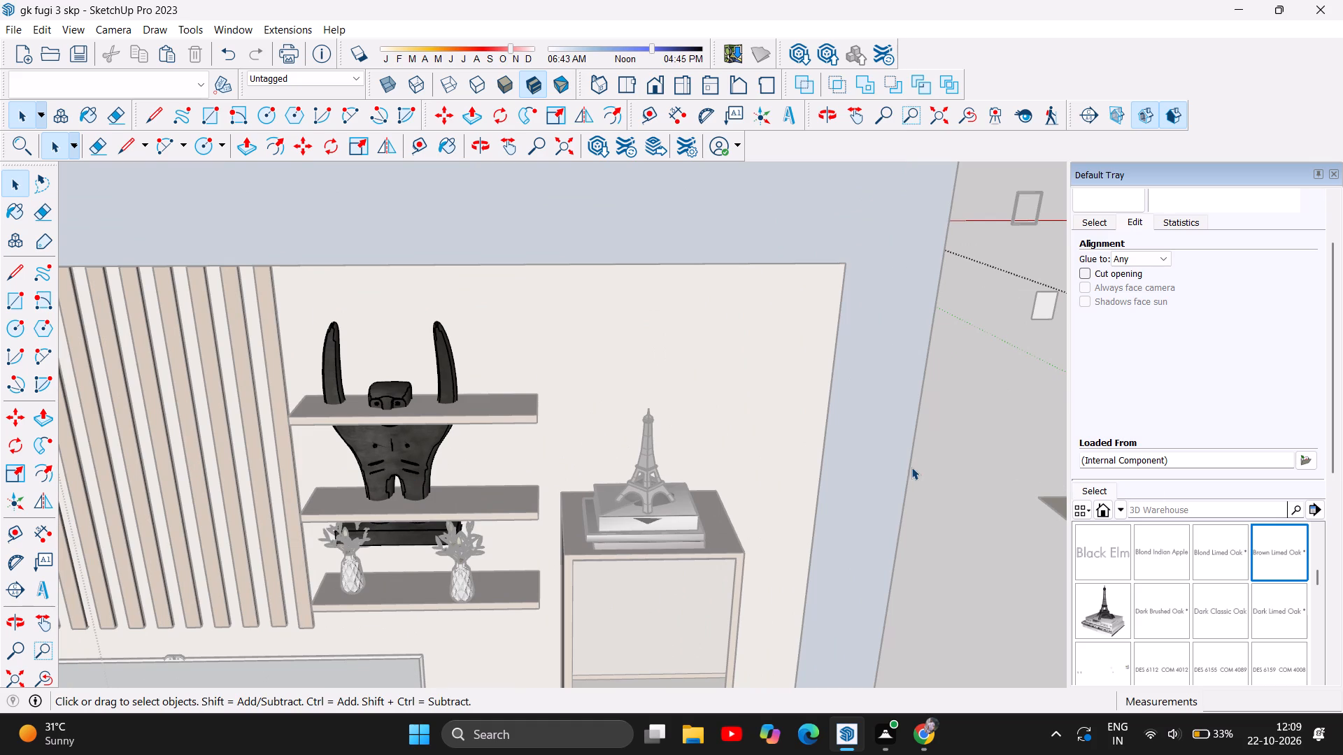
left_click(982, 463)
scroll(869, 547, "down", 12)
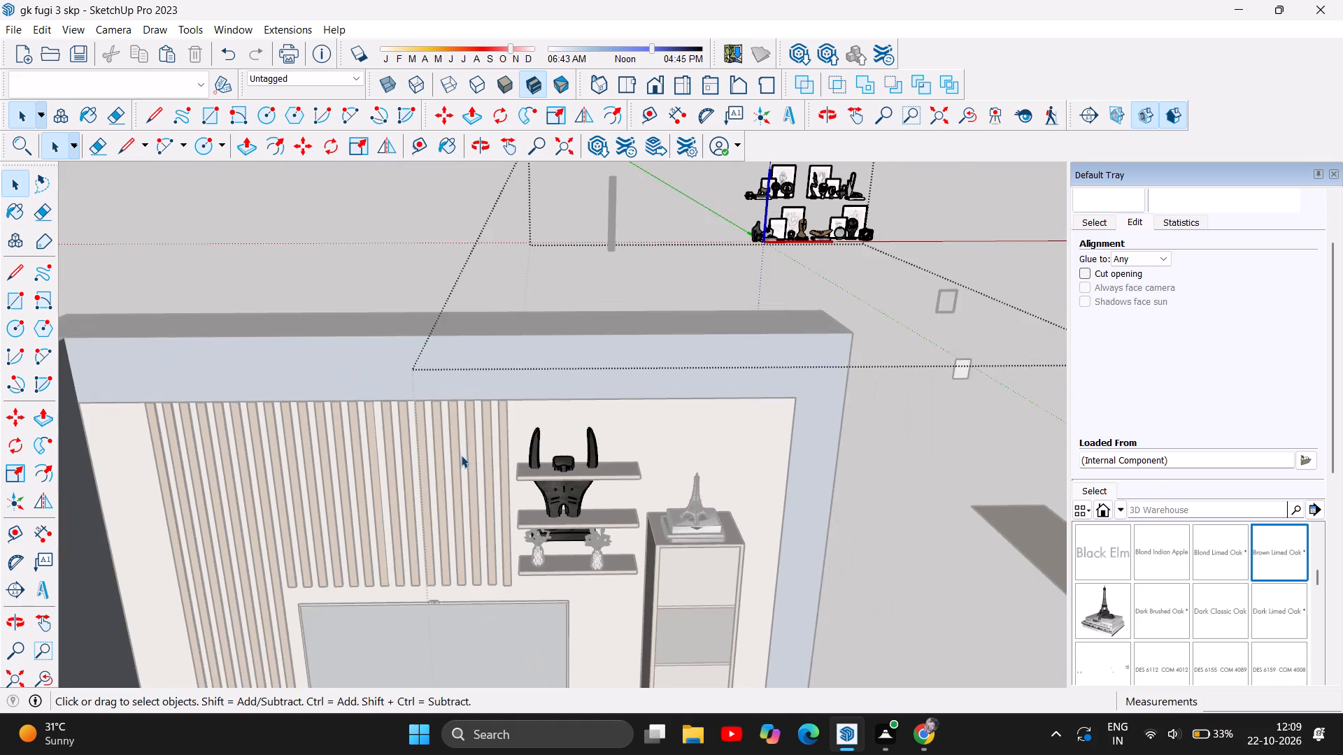
scroll(385, 419, "down", 7)
left_click(307, 299)
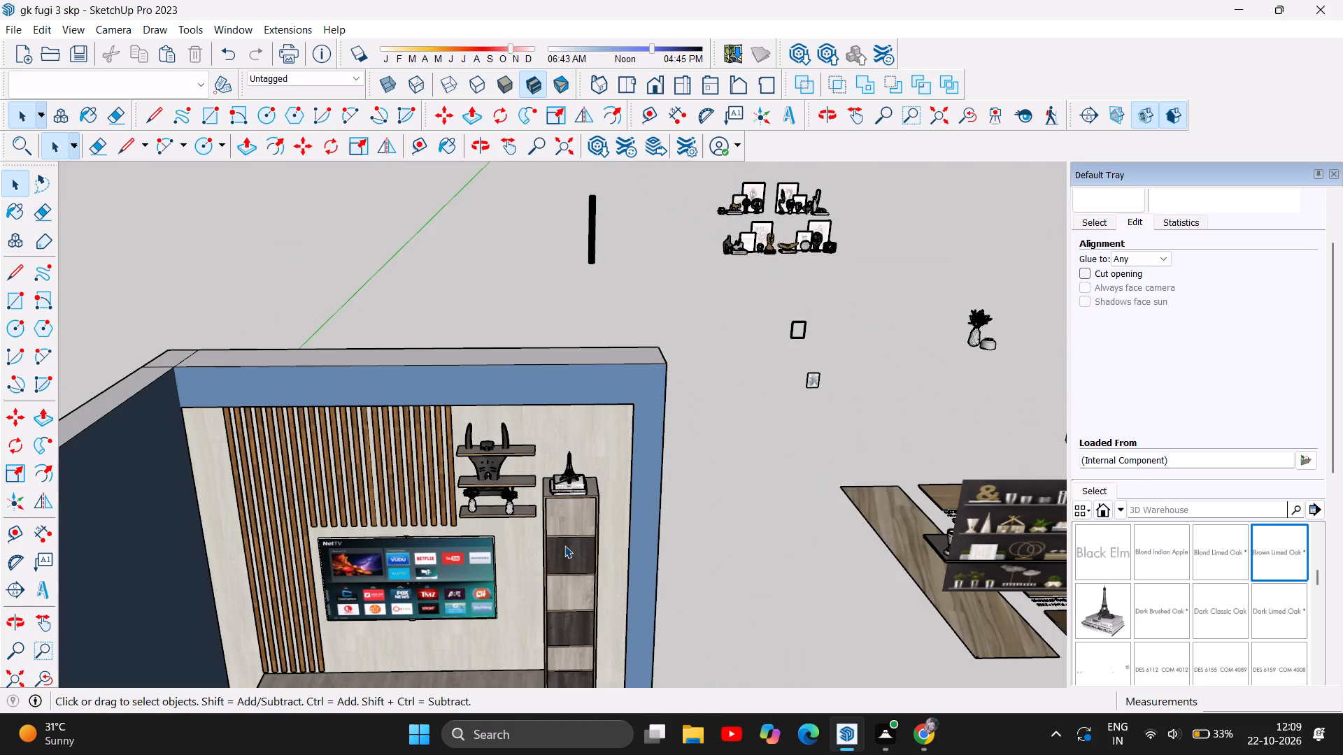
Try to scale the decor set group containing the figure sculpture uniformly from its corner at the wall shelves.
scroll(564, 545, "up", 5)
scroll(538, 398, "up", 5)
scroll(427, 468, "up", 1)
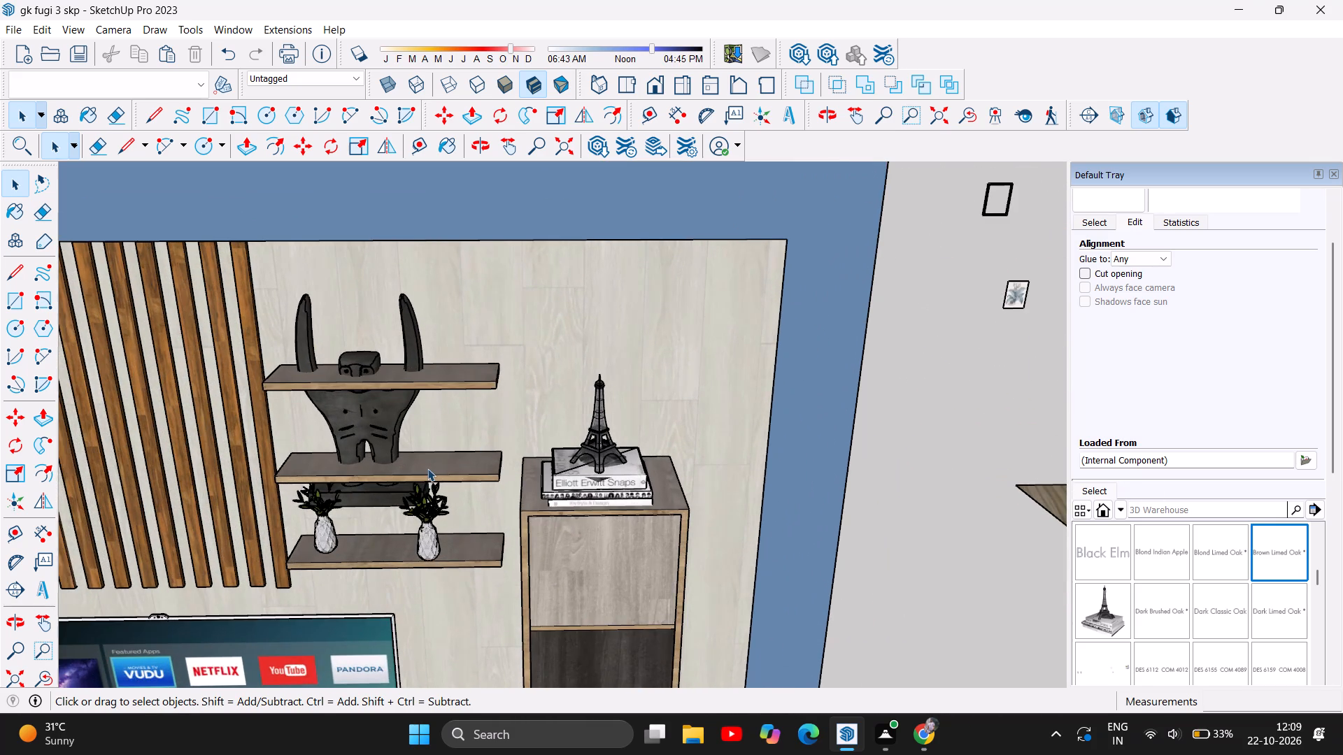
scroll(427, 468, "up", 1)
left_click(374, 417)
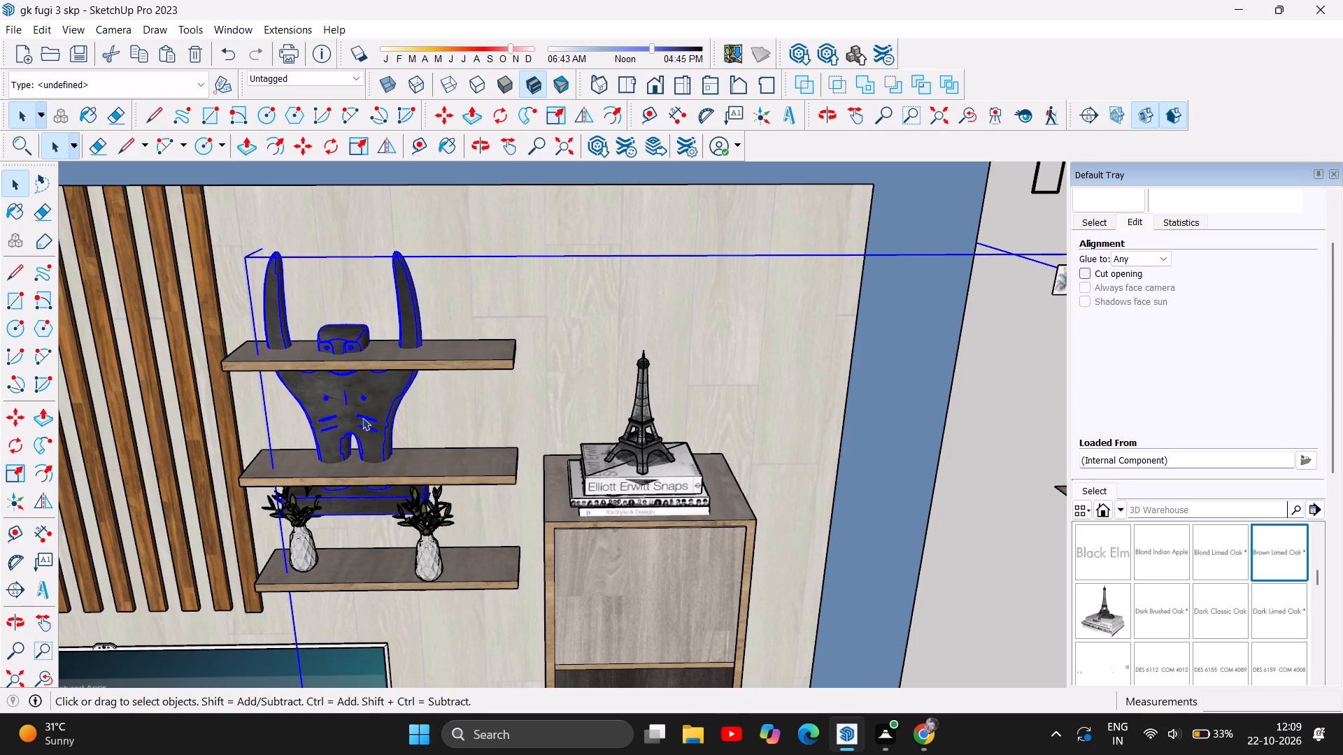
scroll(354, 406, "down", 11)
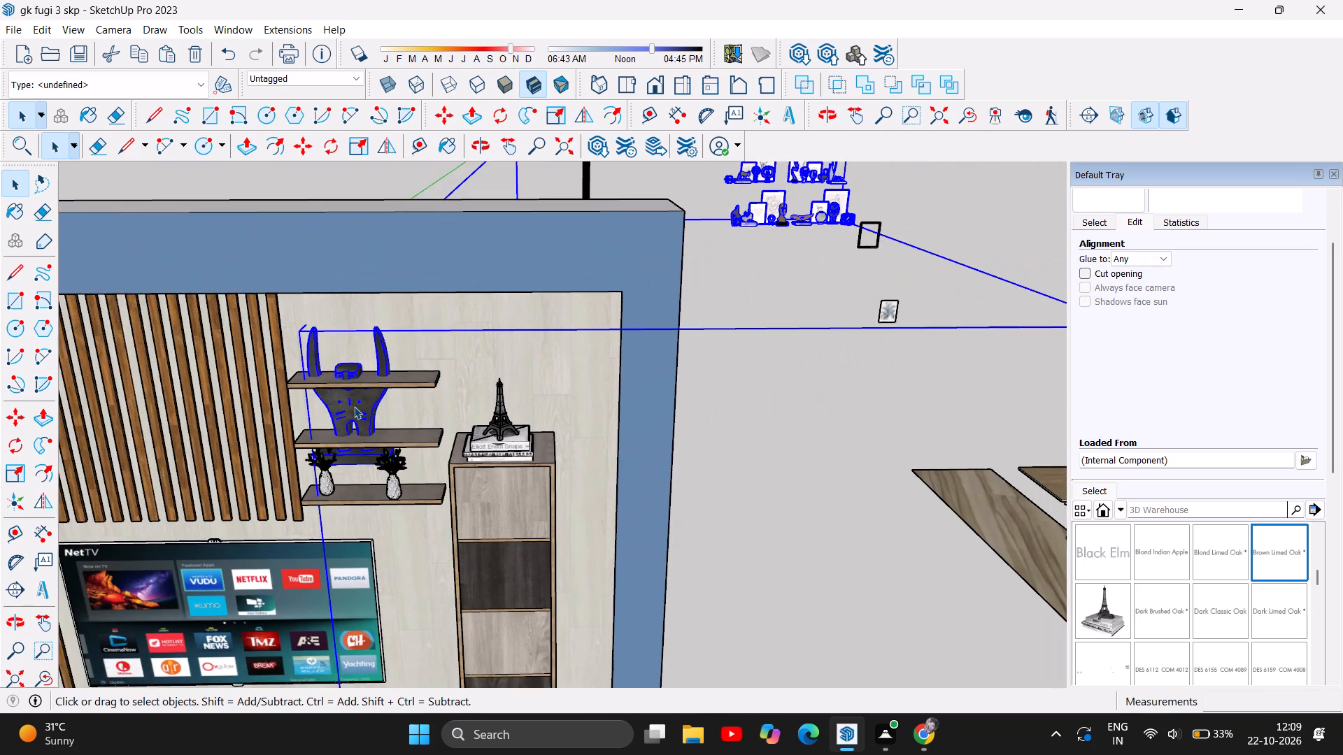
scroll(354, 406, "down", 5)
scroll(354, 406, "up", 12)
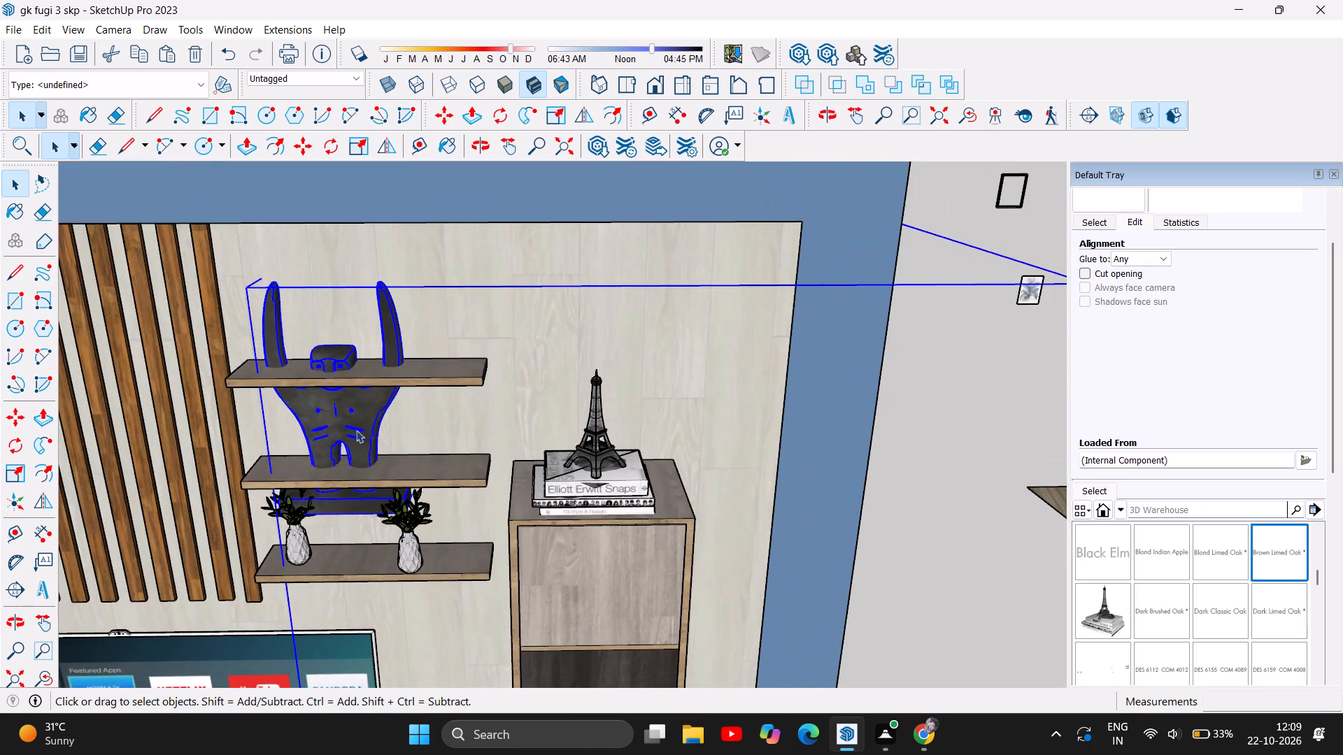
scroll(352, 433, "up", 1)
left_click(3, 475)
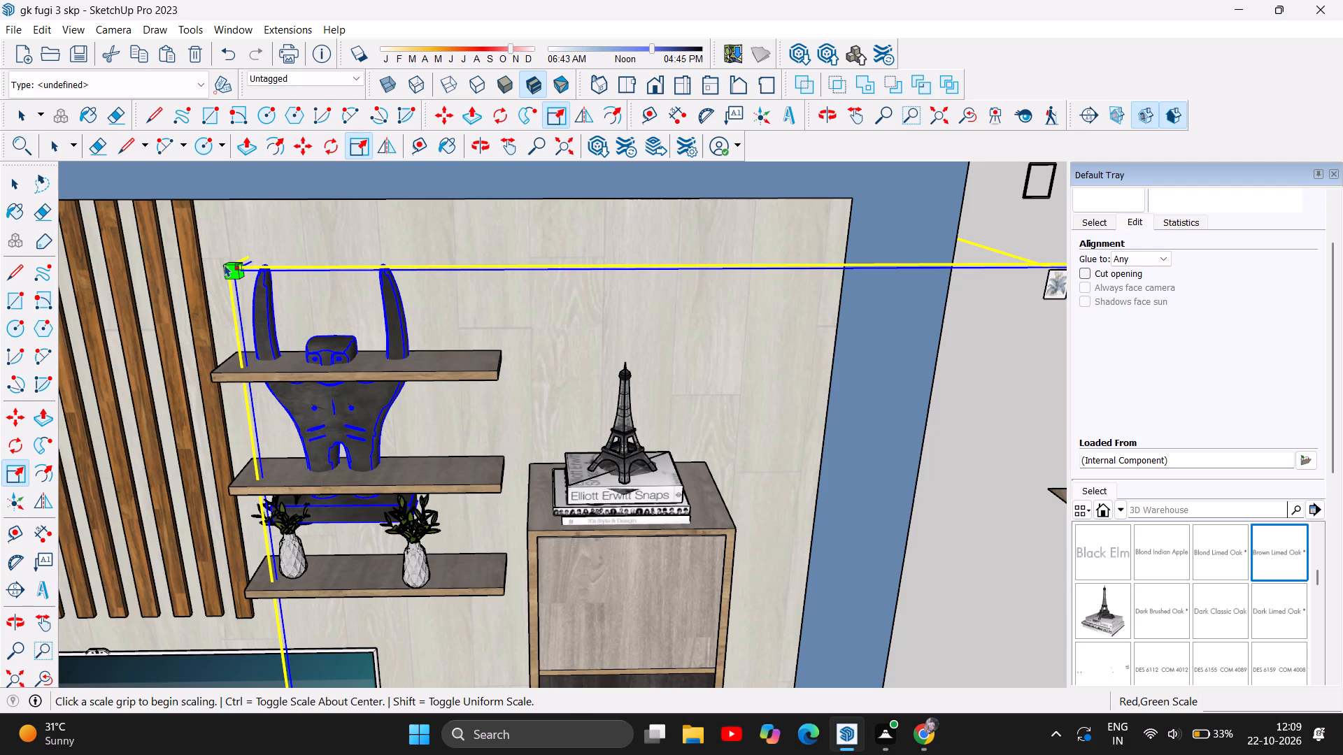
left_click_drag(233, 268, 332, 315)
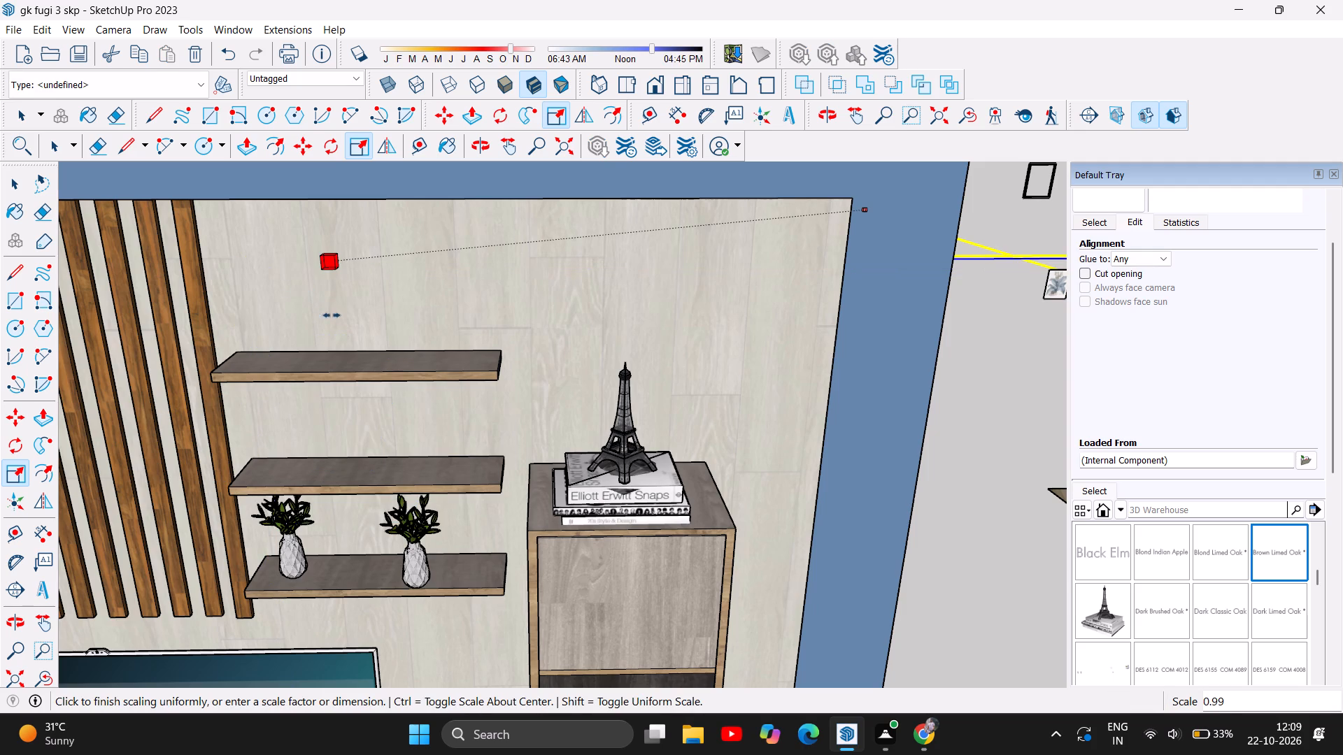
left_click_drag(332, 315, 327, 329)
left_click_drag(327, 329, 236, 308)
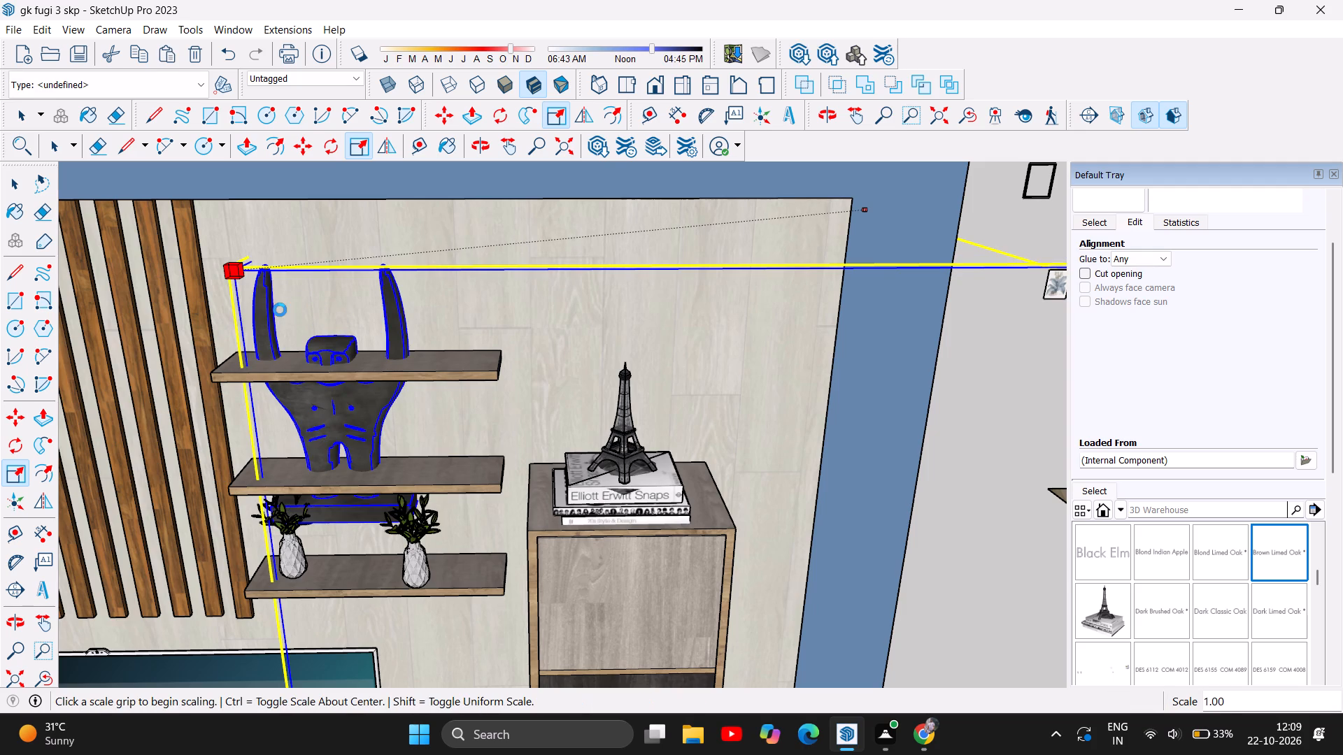
Delete the selected decor set group that contains the figure sculpture.
key("Delete")
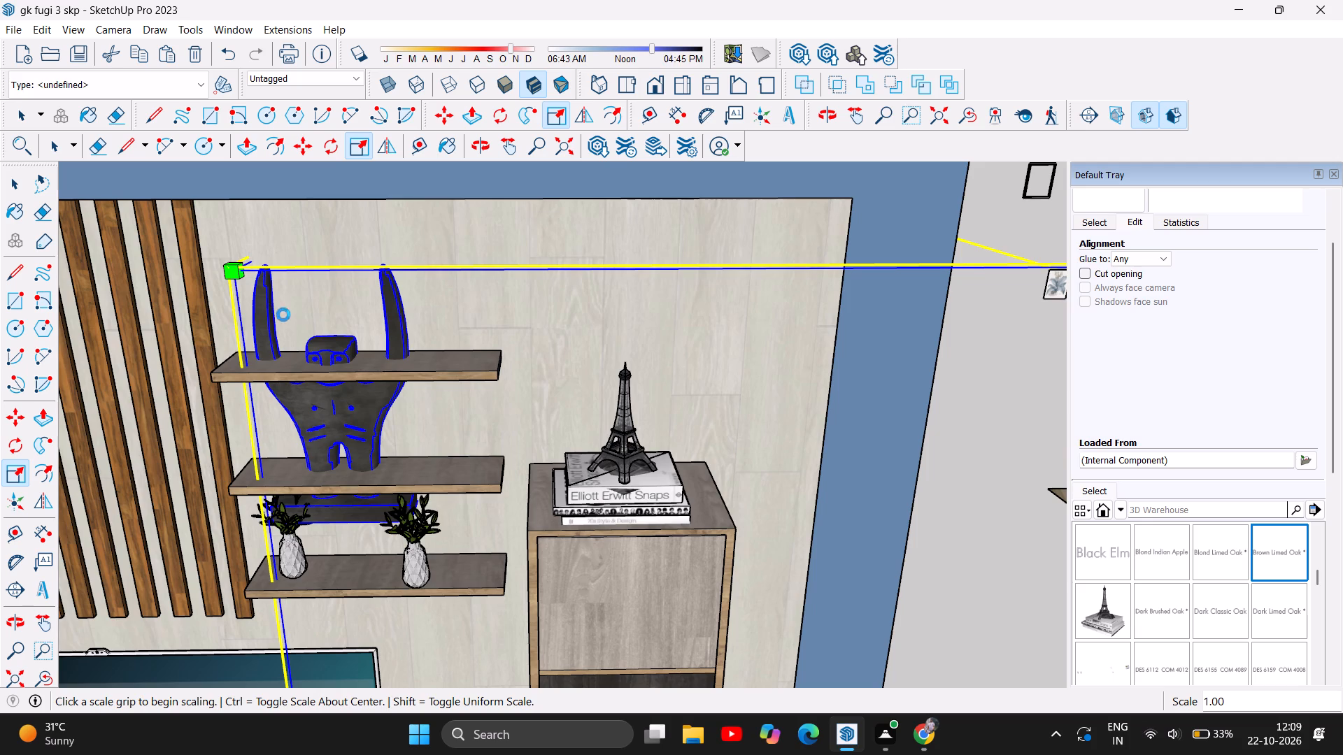
Examine the TV wall, floating shelves and tall cabinet, along with the imported items left beside the room.
scroll(369, 394, "down", 1)
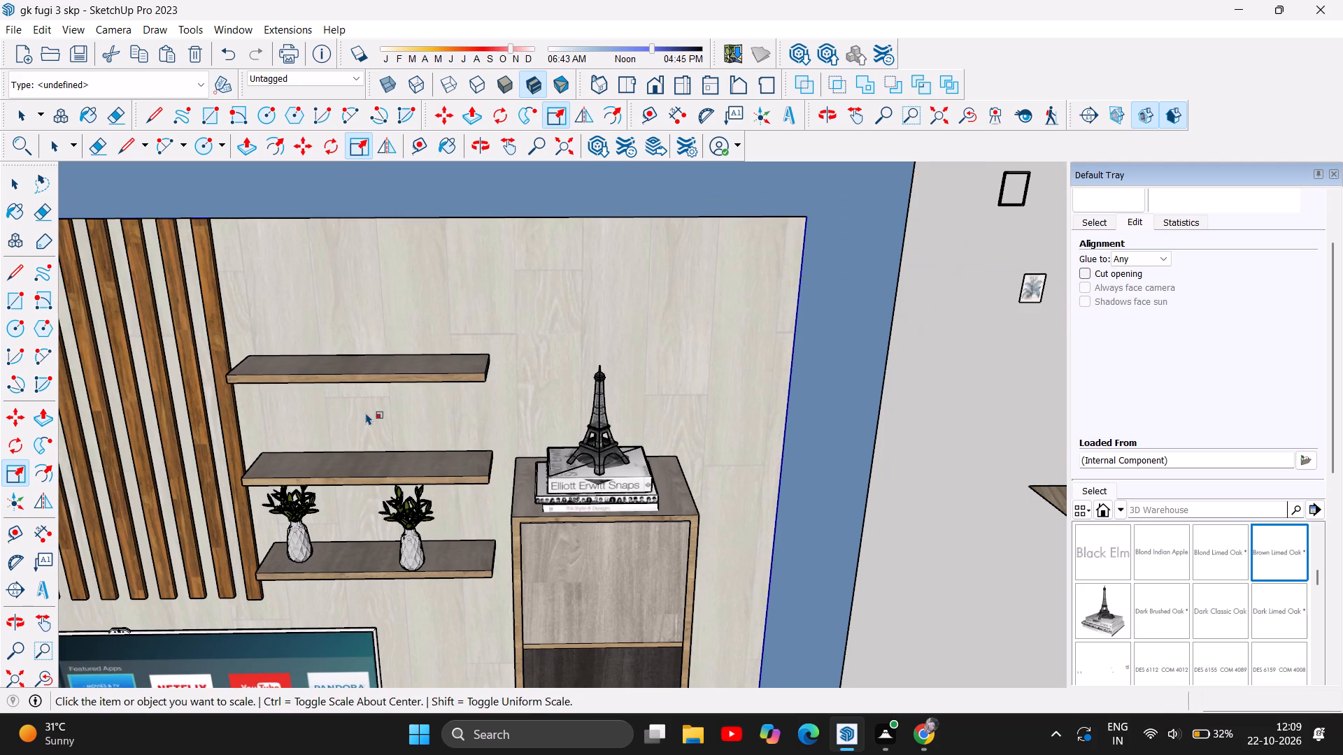
scroll(366, 412, "down", 10)
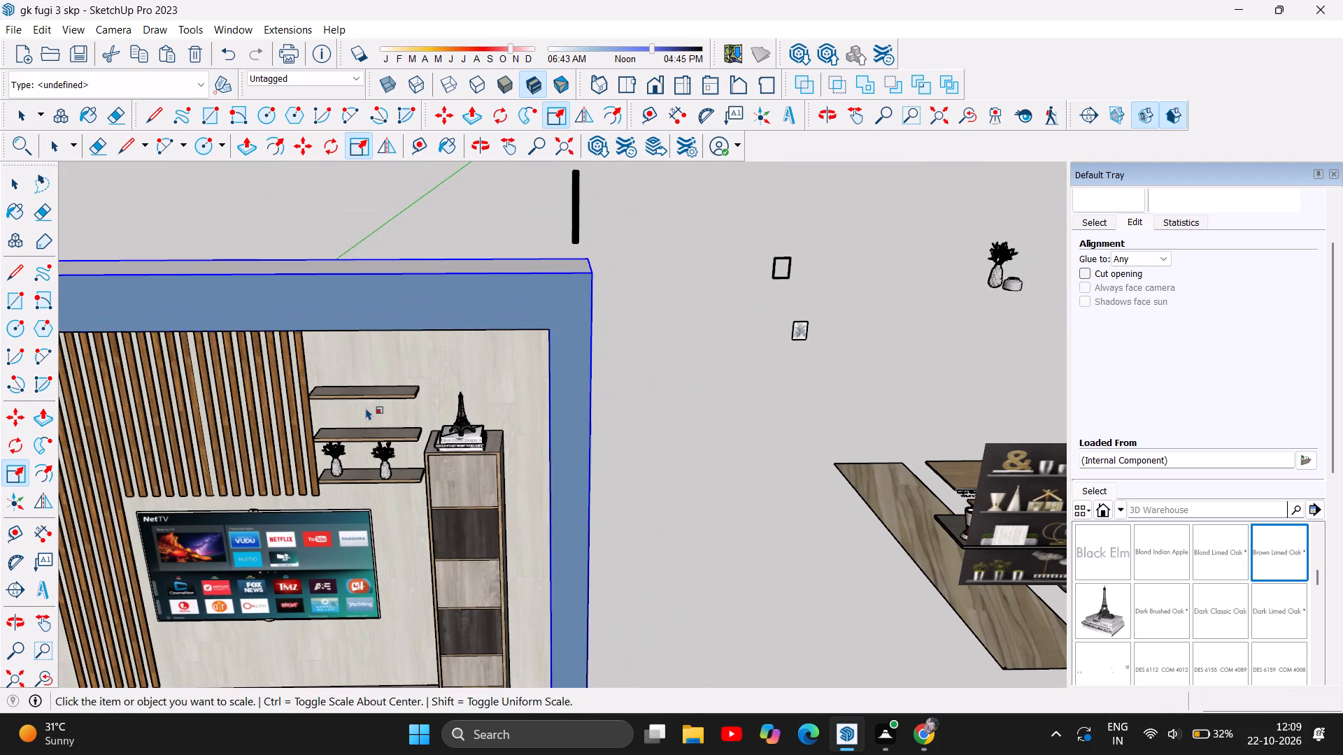
scroll(366, 408, "down", 5)
scroll(366, 408, "up", 1)
scroll(366, 408, "down", 5)
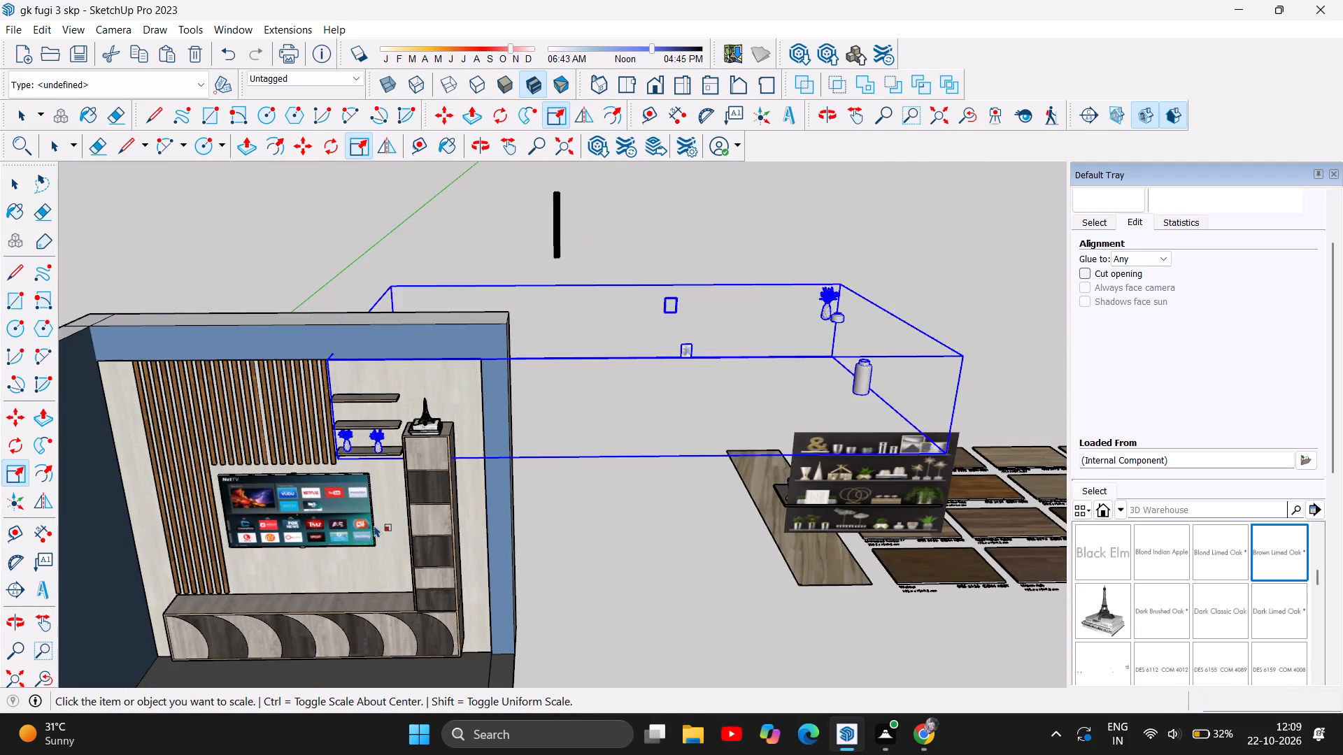
scroll(374, 502, "down", 11)
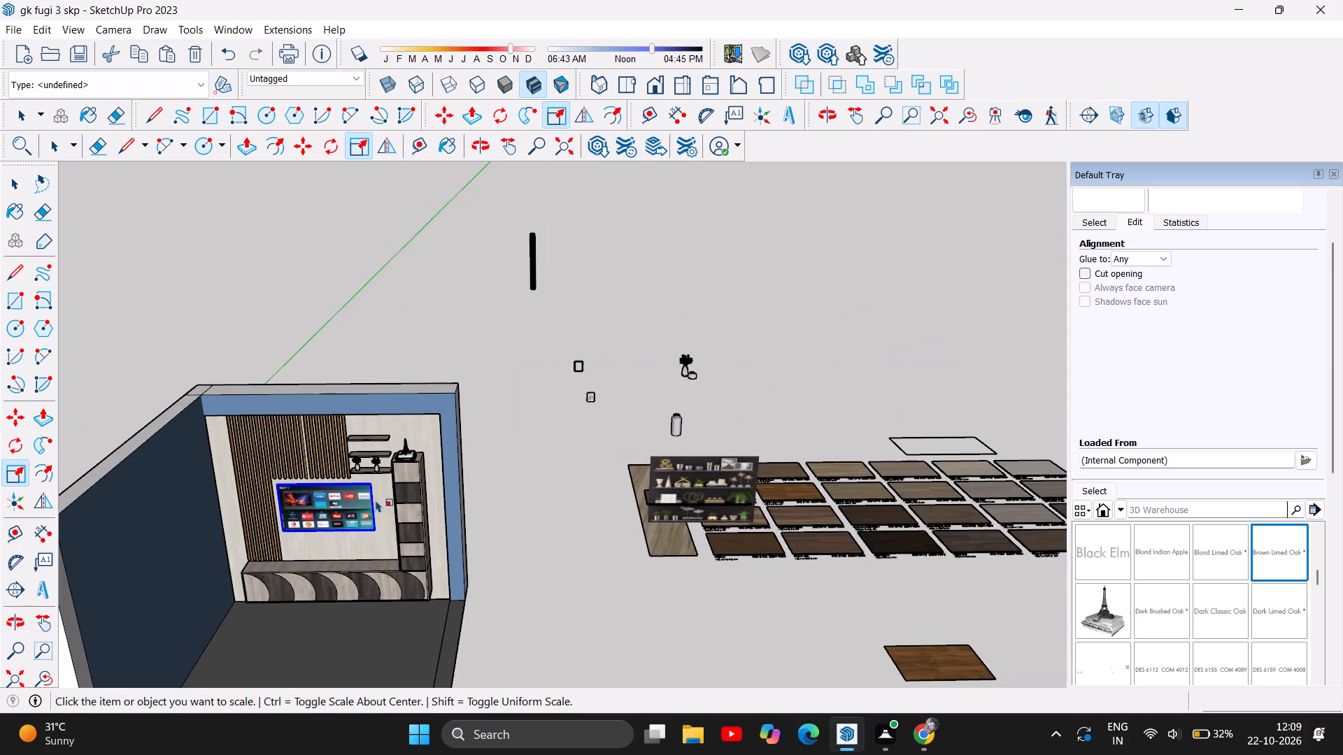
scroll(376, 496, "up", 4)
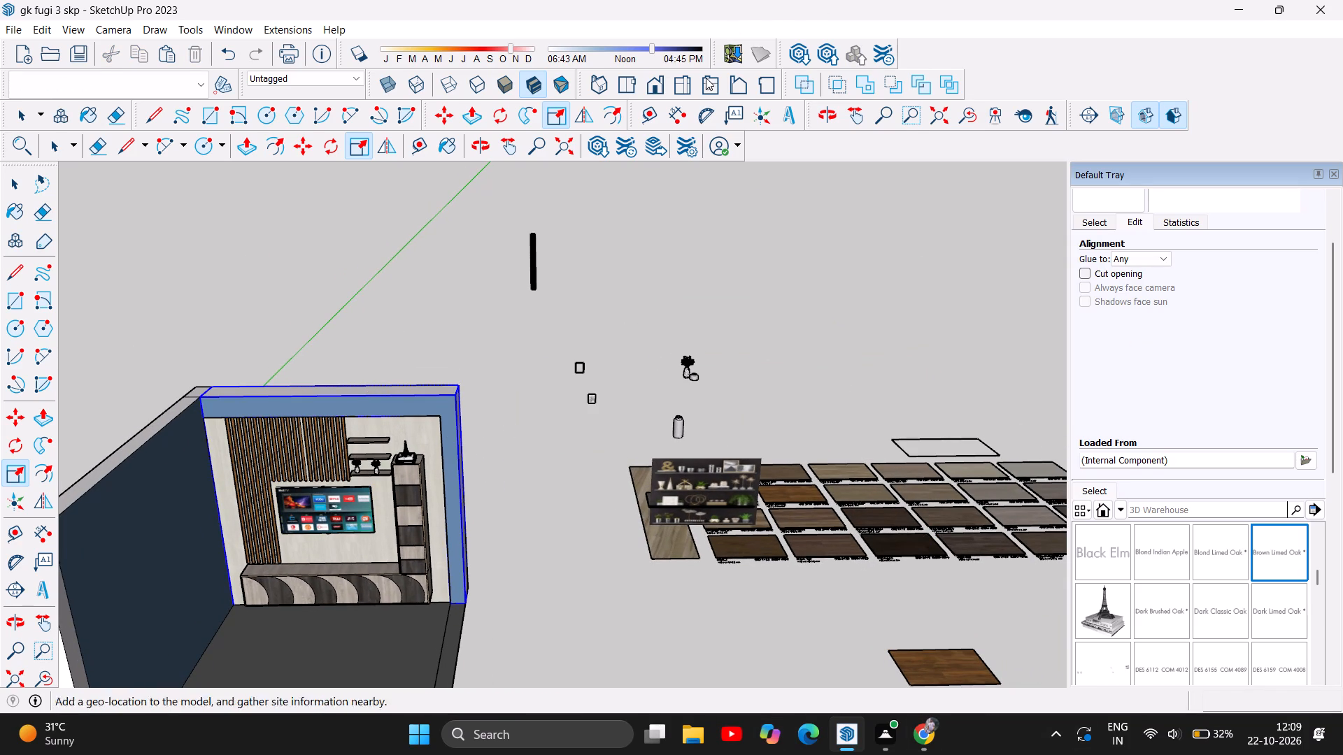
scroll(692, 436, "down", 4)
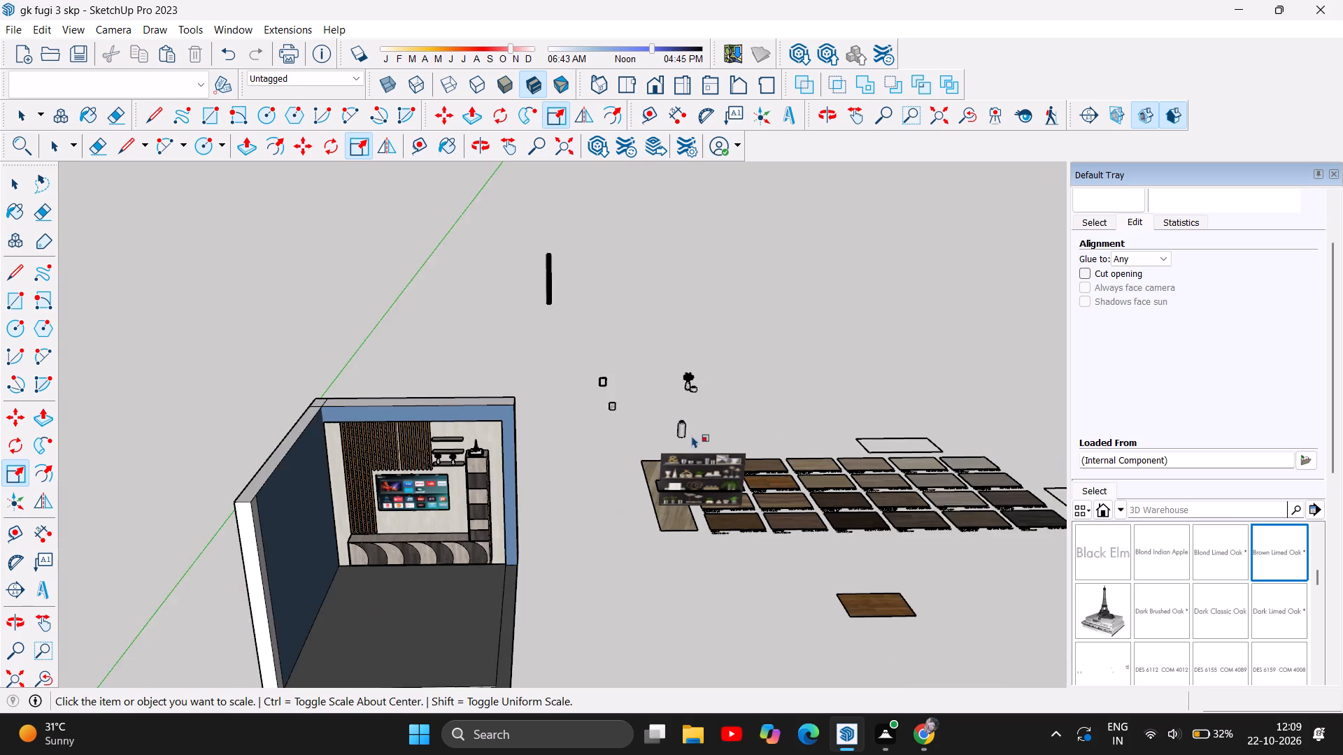
scroll(697, 654, "up", 5)
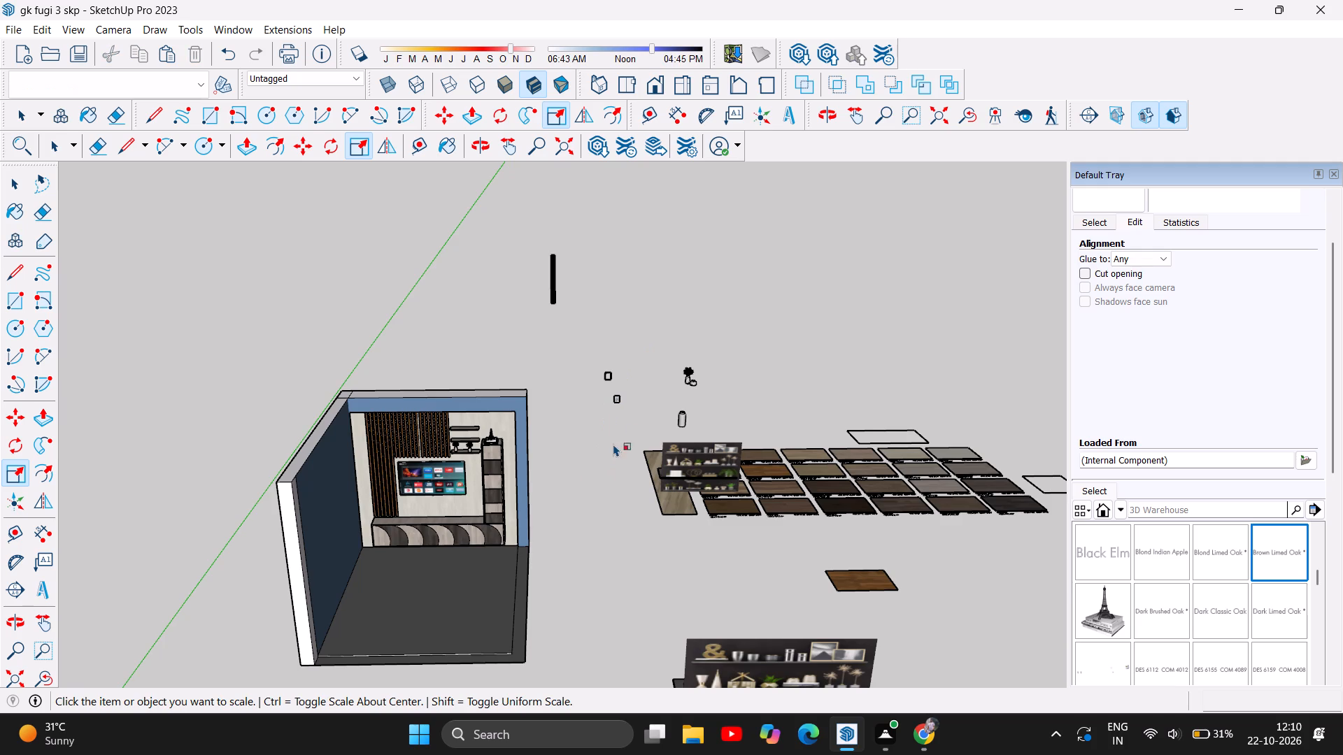
scroll(644, 411, "down", 3)
scroll(492, 592, "up", 4)
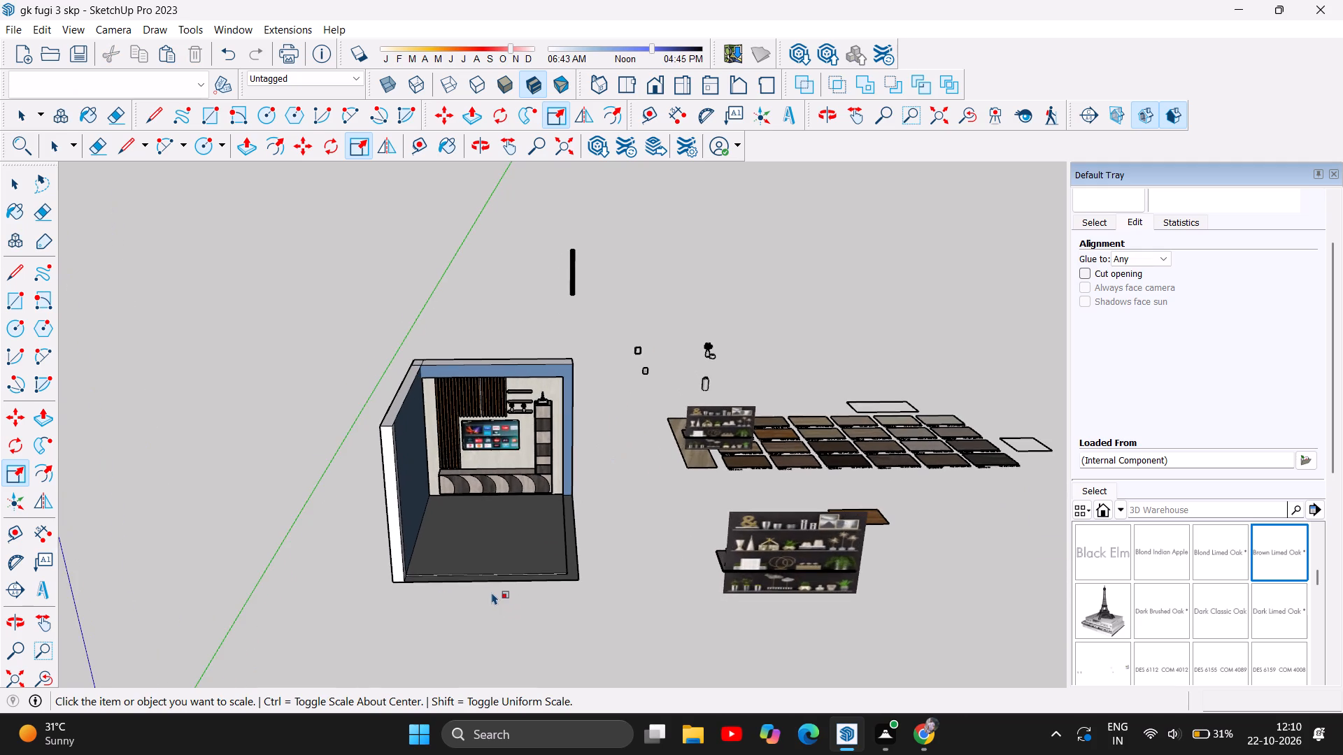
scroll(487, 473, "up", 7)
scroll(523, 419, "up", 4)
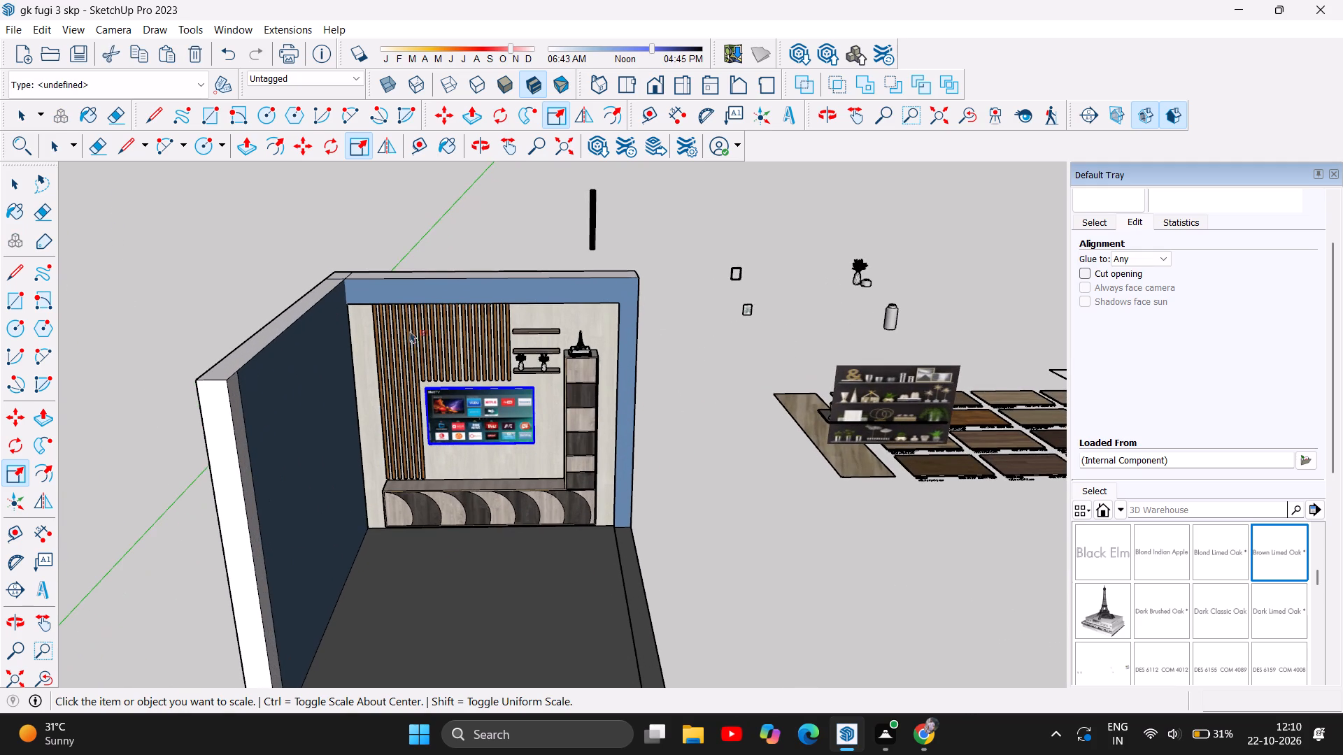
scroll(348, 62, "up", 2)
scroll(616, 531, "up", 3)
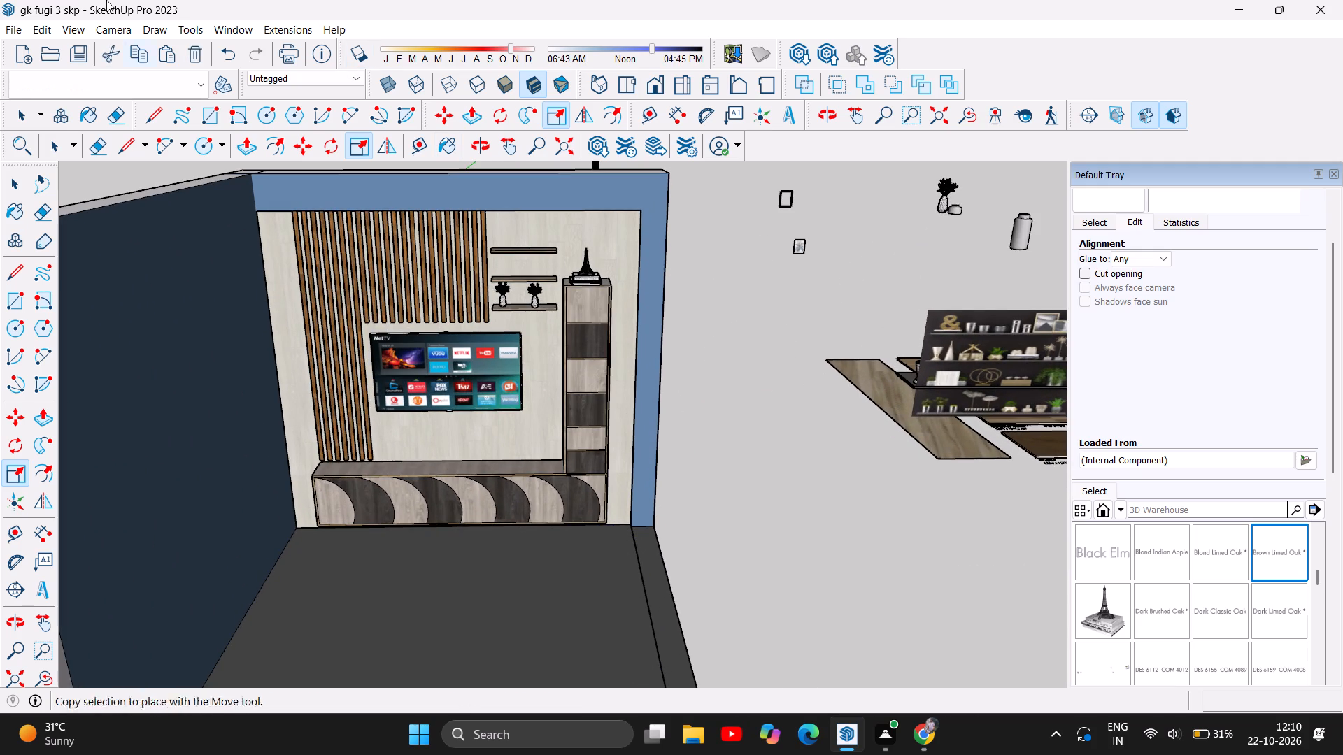
scroll(128, 0, "up", 4)
scroll(473, 336, "up", 5)
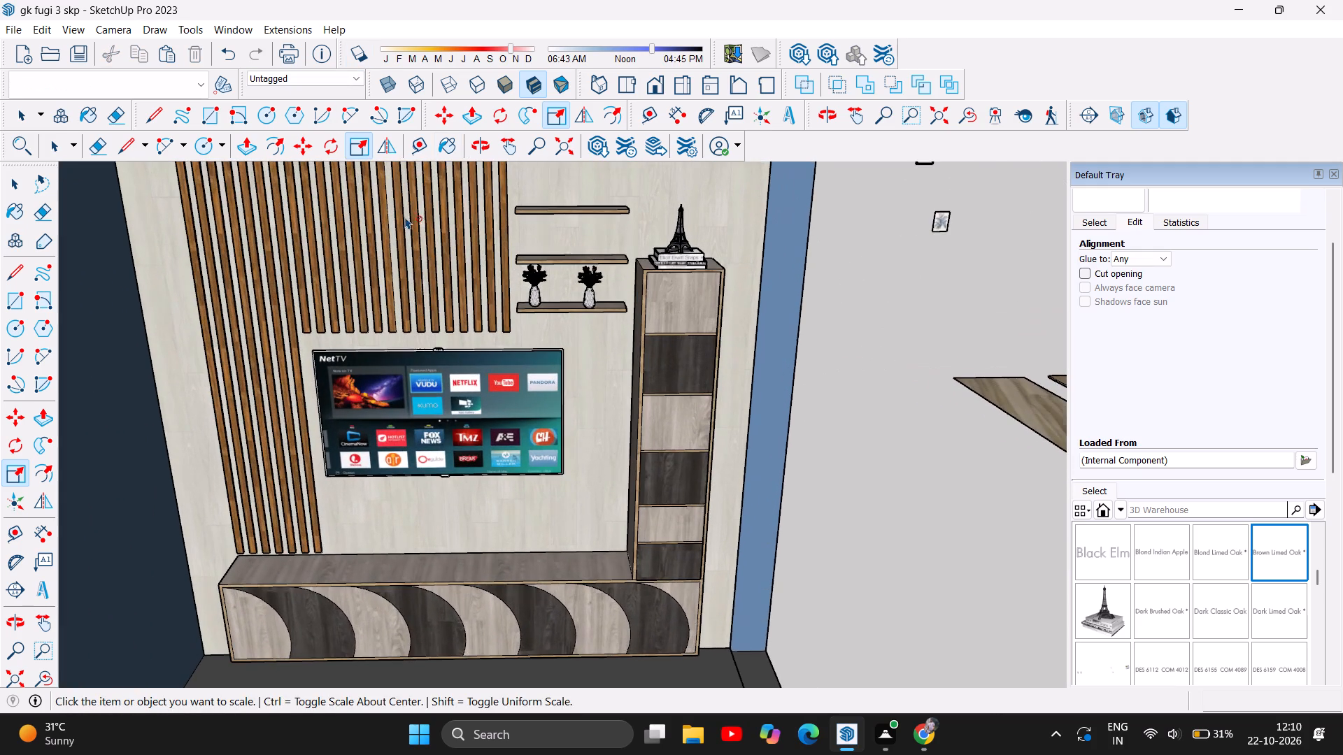
scroll(556, 523, "up", 3)
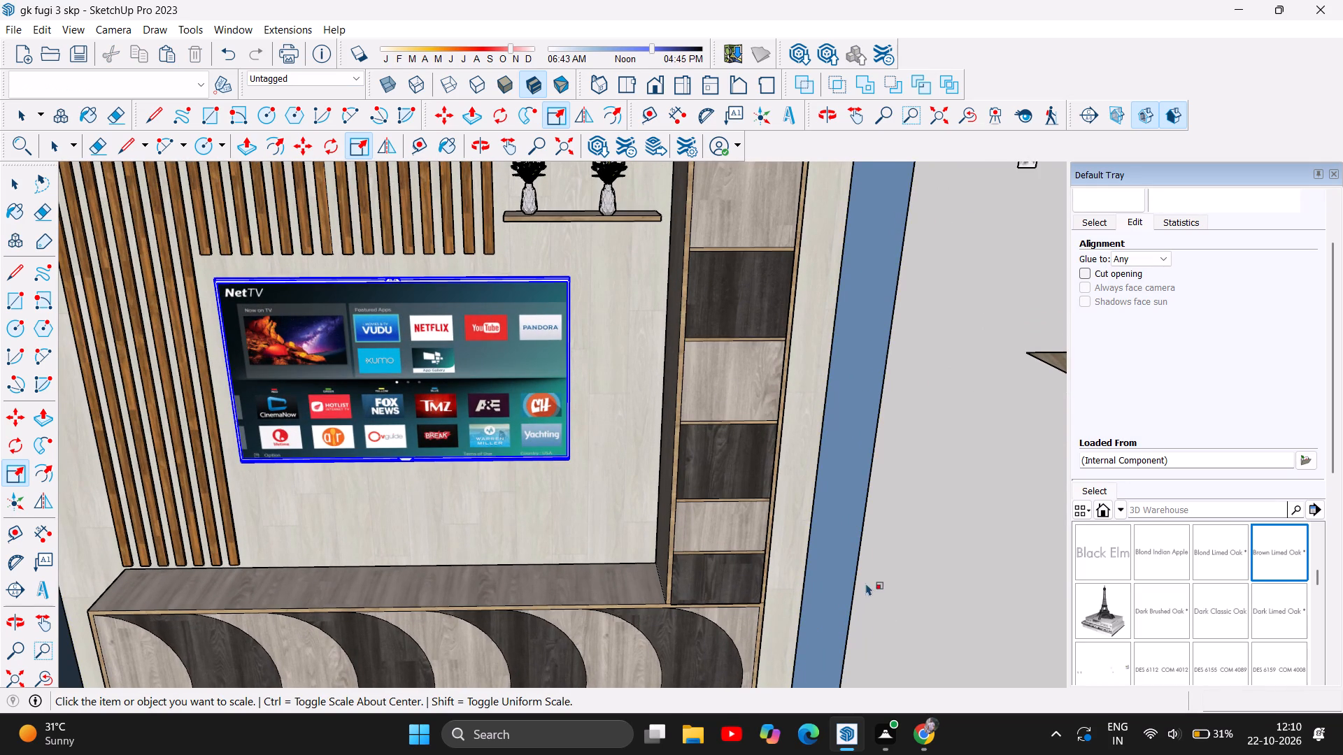
scroll(879, 626, "down", 3)
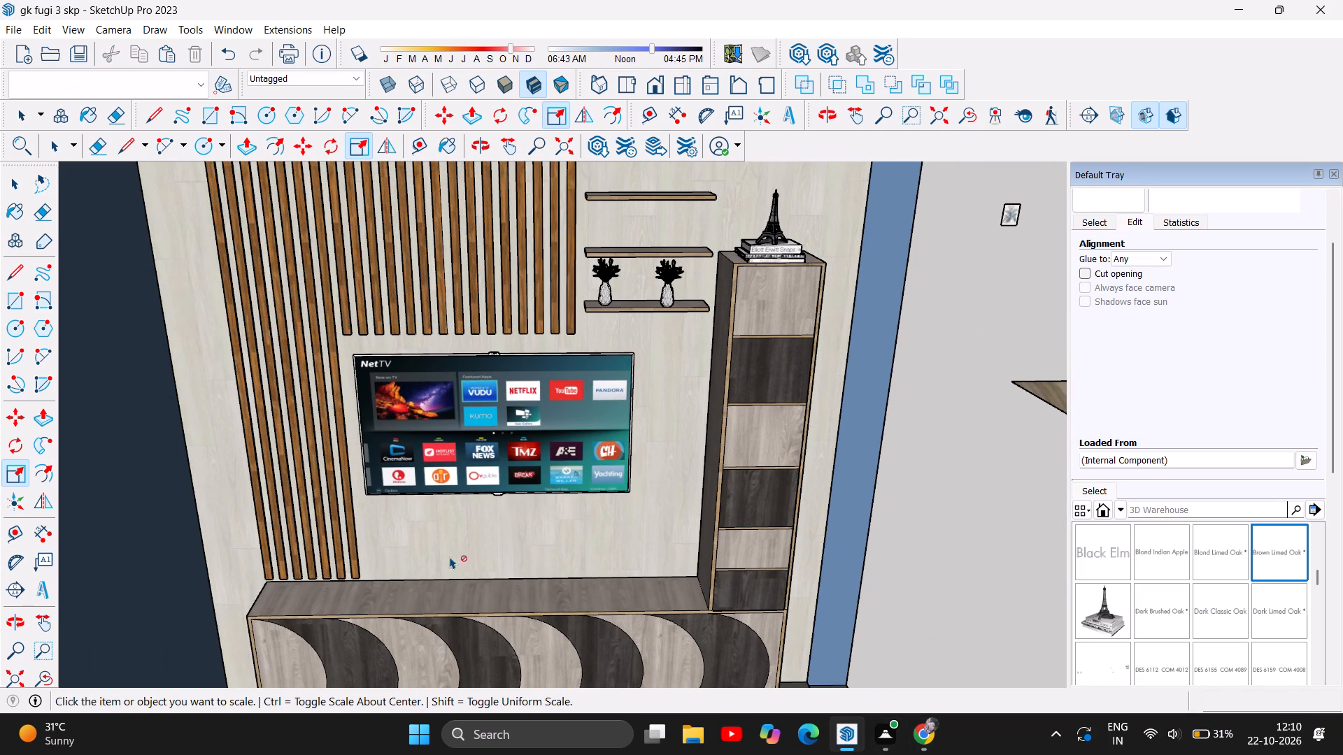
scroll(199, 456, "down", 1)
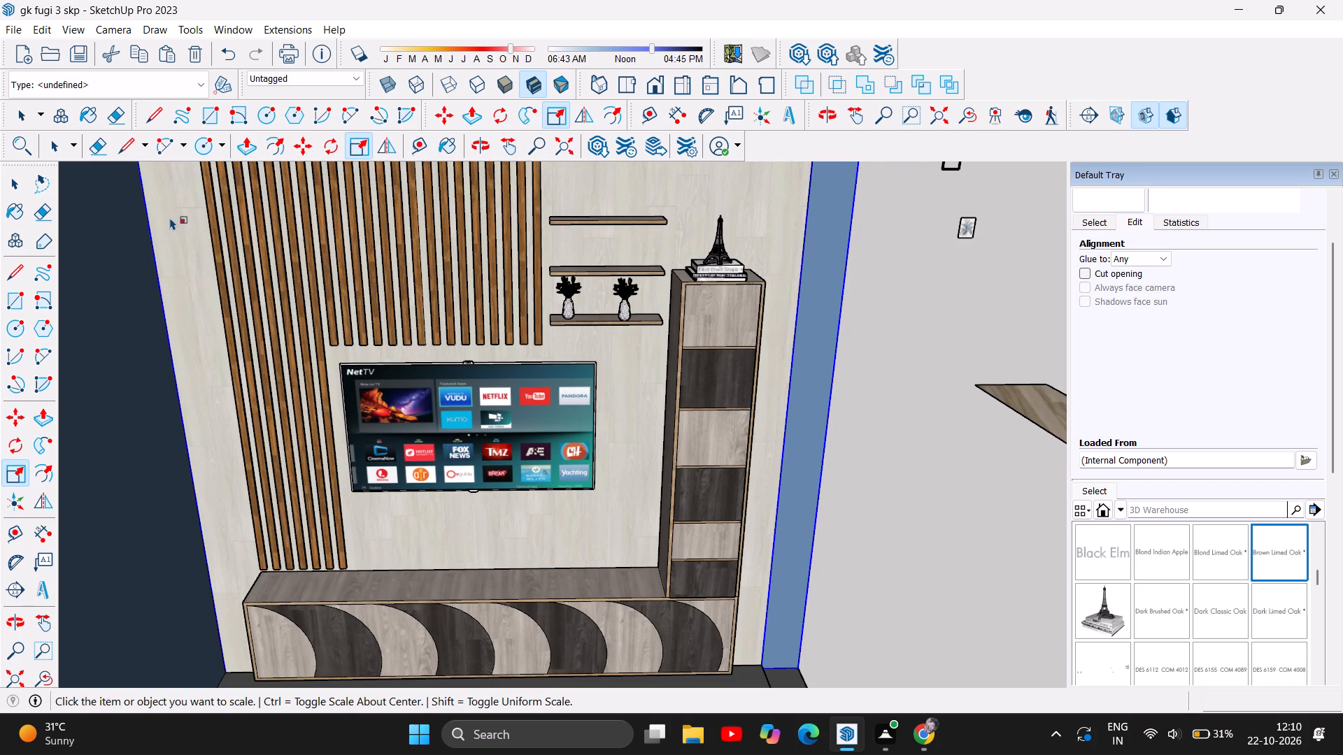
scroll(403, 542, "down", 1)
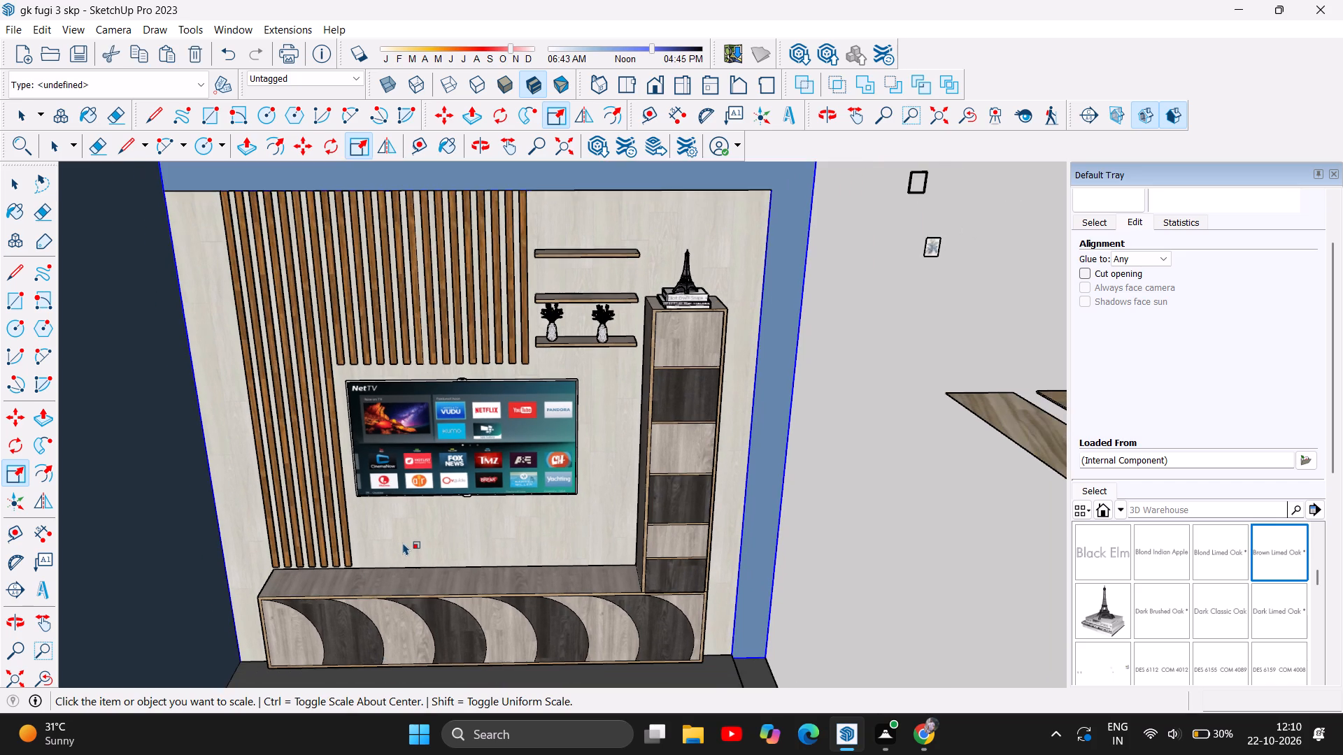
scroll(403, 542, "down", 3)
scroll(448, 635, "up", 6)
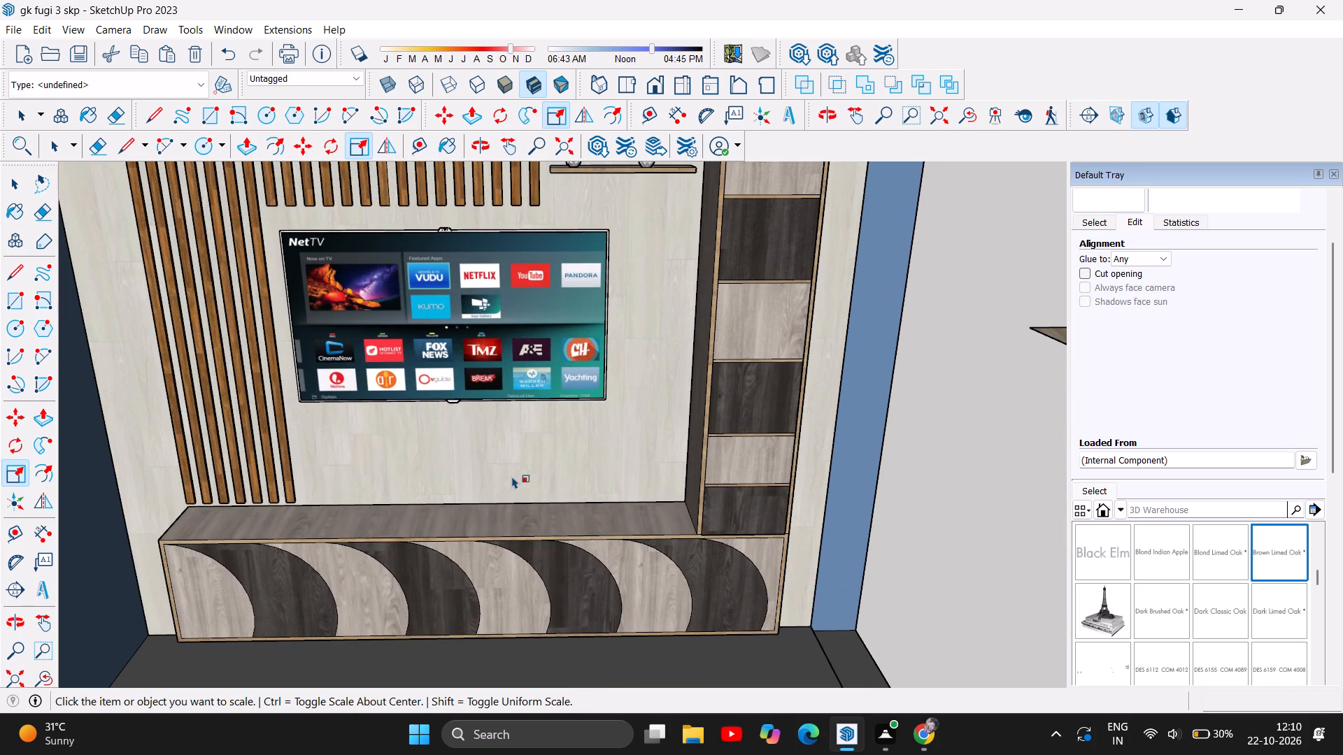
scroll(523, 494, "up", 3)
scroll(482, 485, "down", 7)
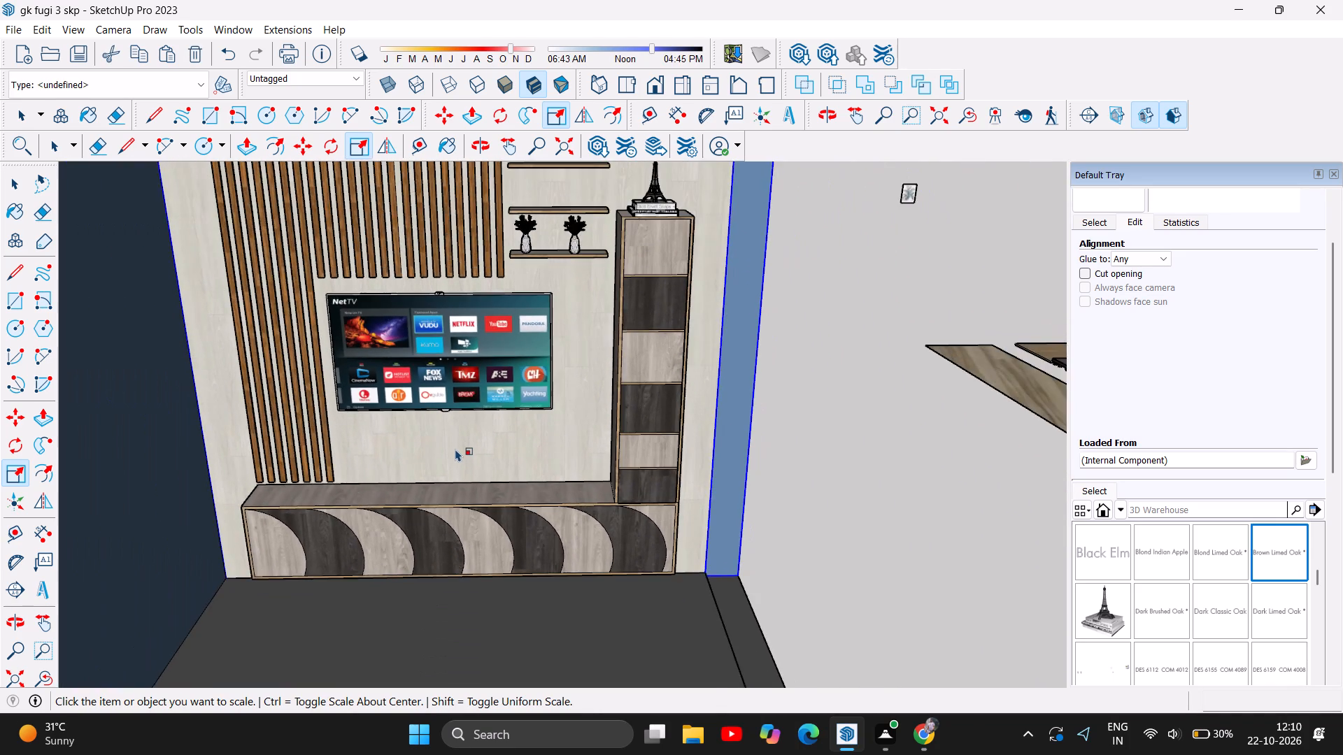
scroll(455, 449, "down", 11)
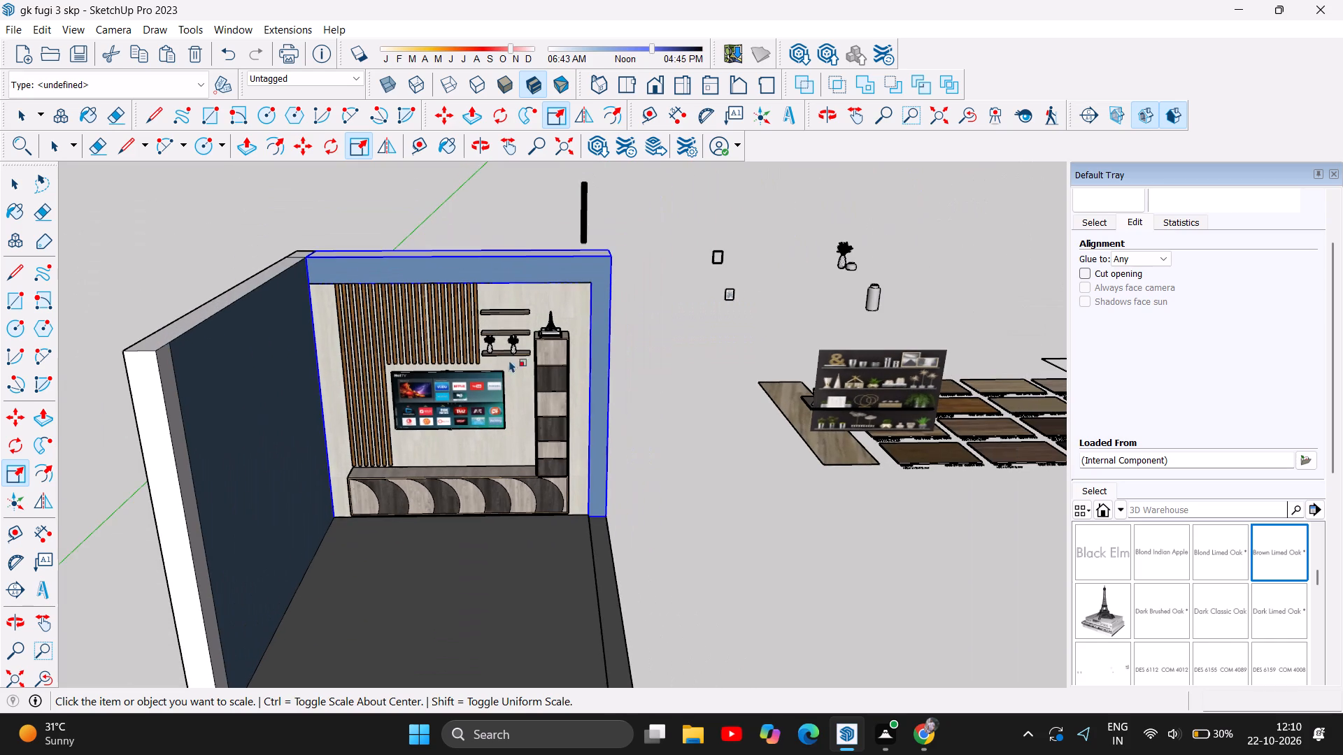
Delete the decor group that holds the two shelf vases and the loose frames, plant and jar beside the room.
scroll(509, 292, "up", 9)
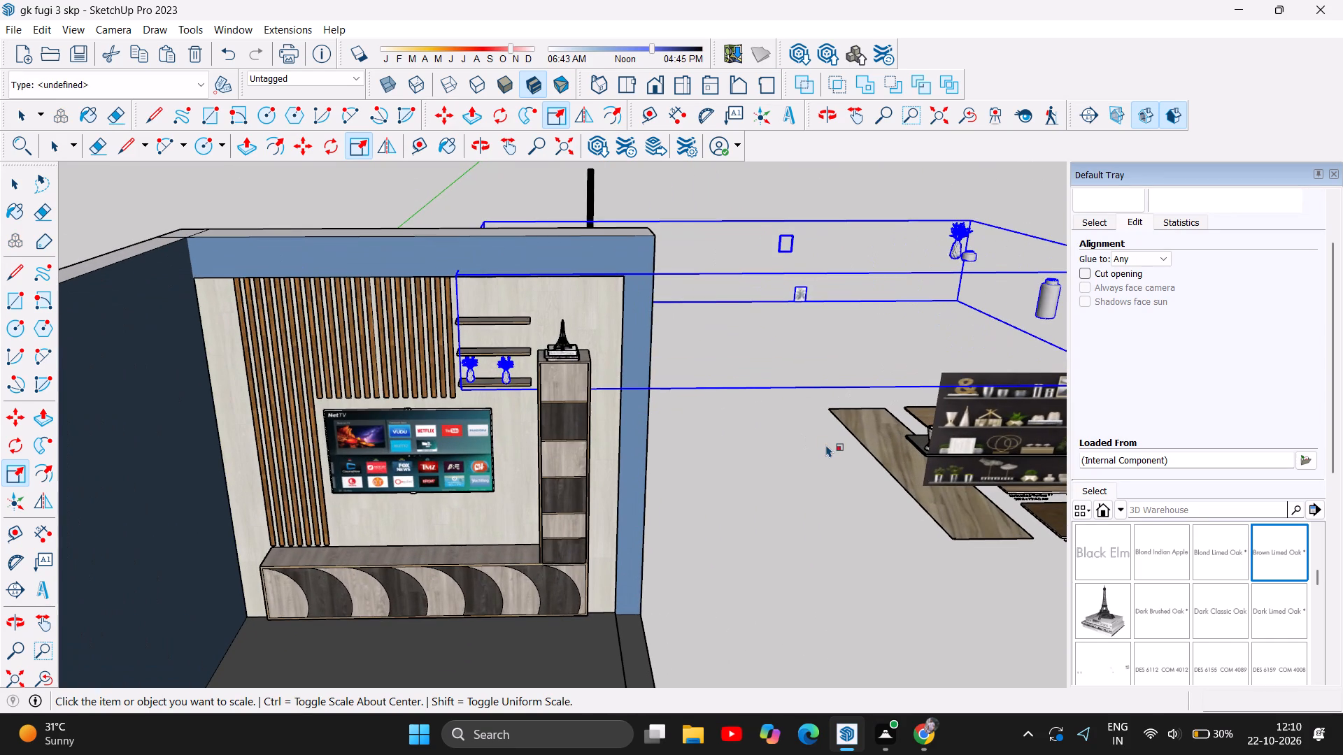
left_click(825, 471)
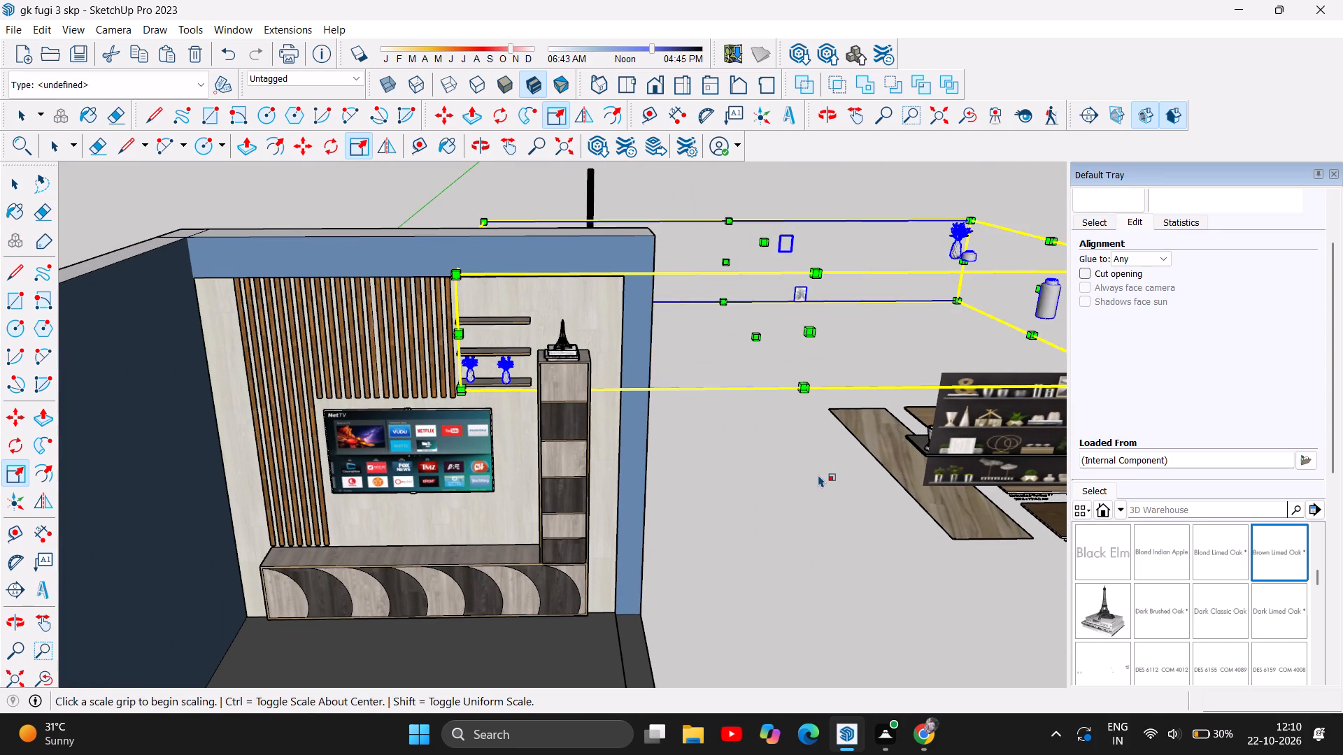
scroll(707, 540, "down", 4)
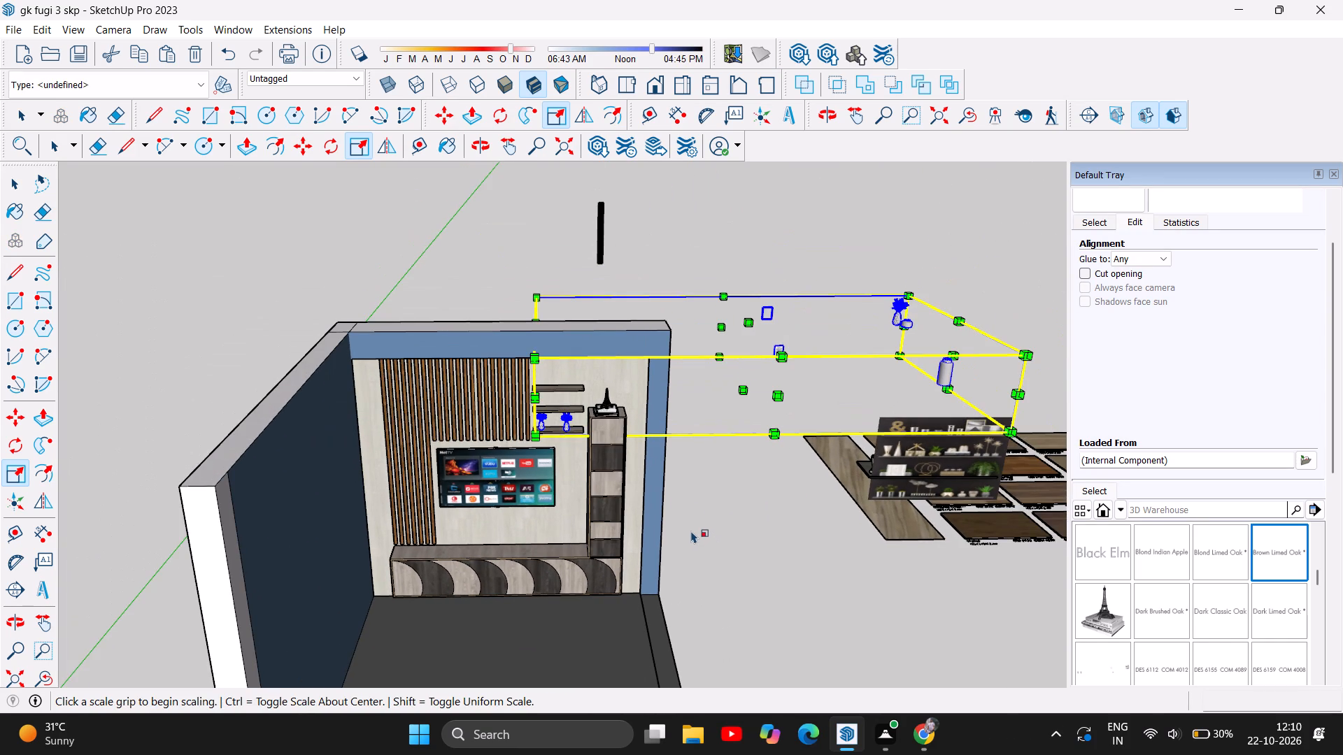
key("Delete")
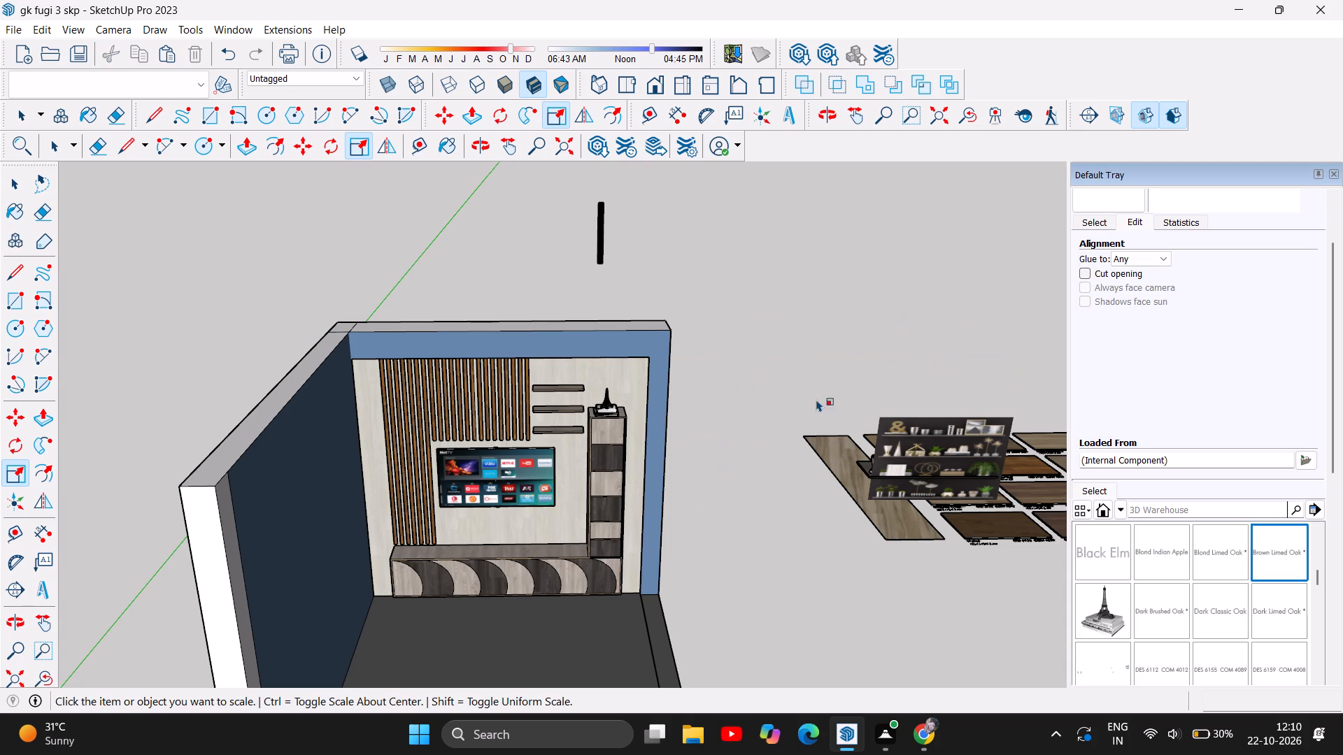
Delete the imported shelf decor set standing over the wood sample boards beside the room.
scroll(679, 441, "down", 5)
scroll(399, 568, "down", 6)
scroll(278, 536, "down", 6)
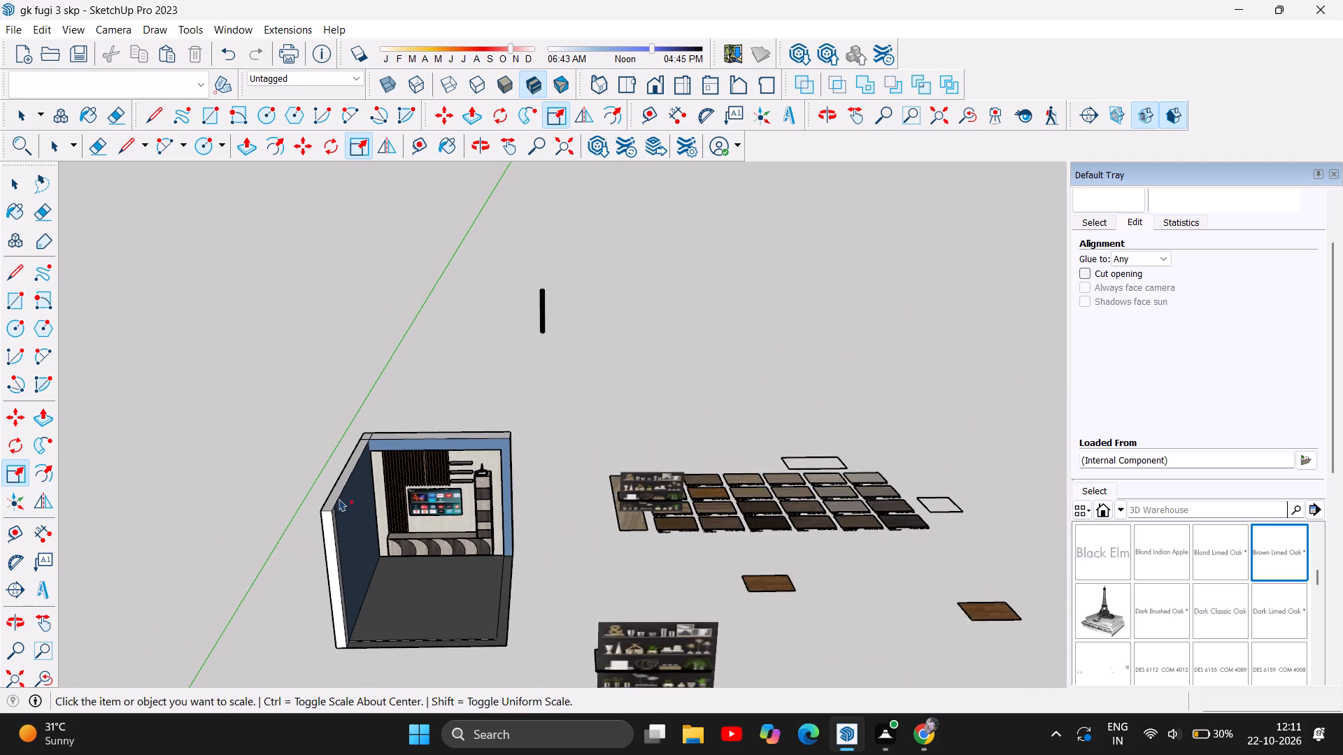
scroll(652, 514, "up", 5)
left_click_drag(489, 434, 734, 331)
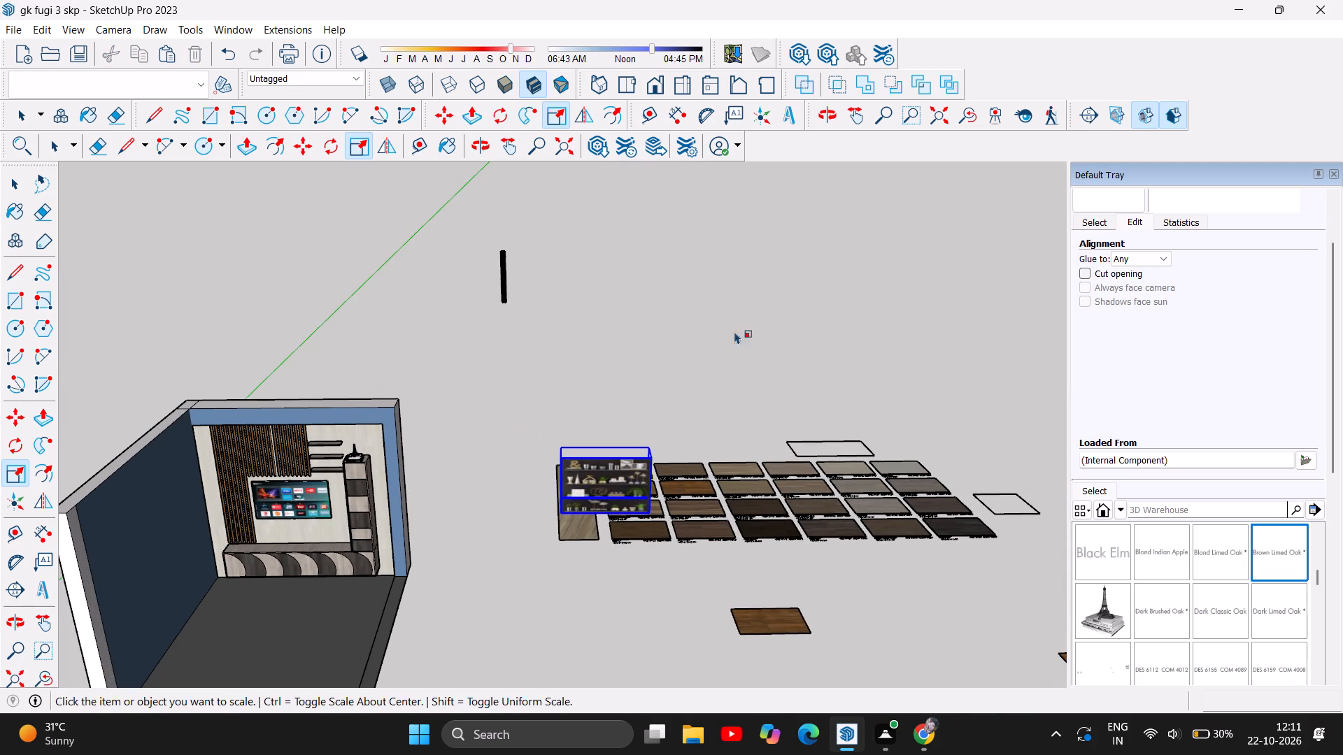
left_click_drag(734, 331, 881, 364)
key("Delete")
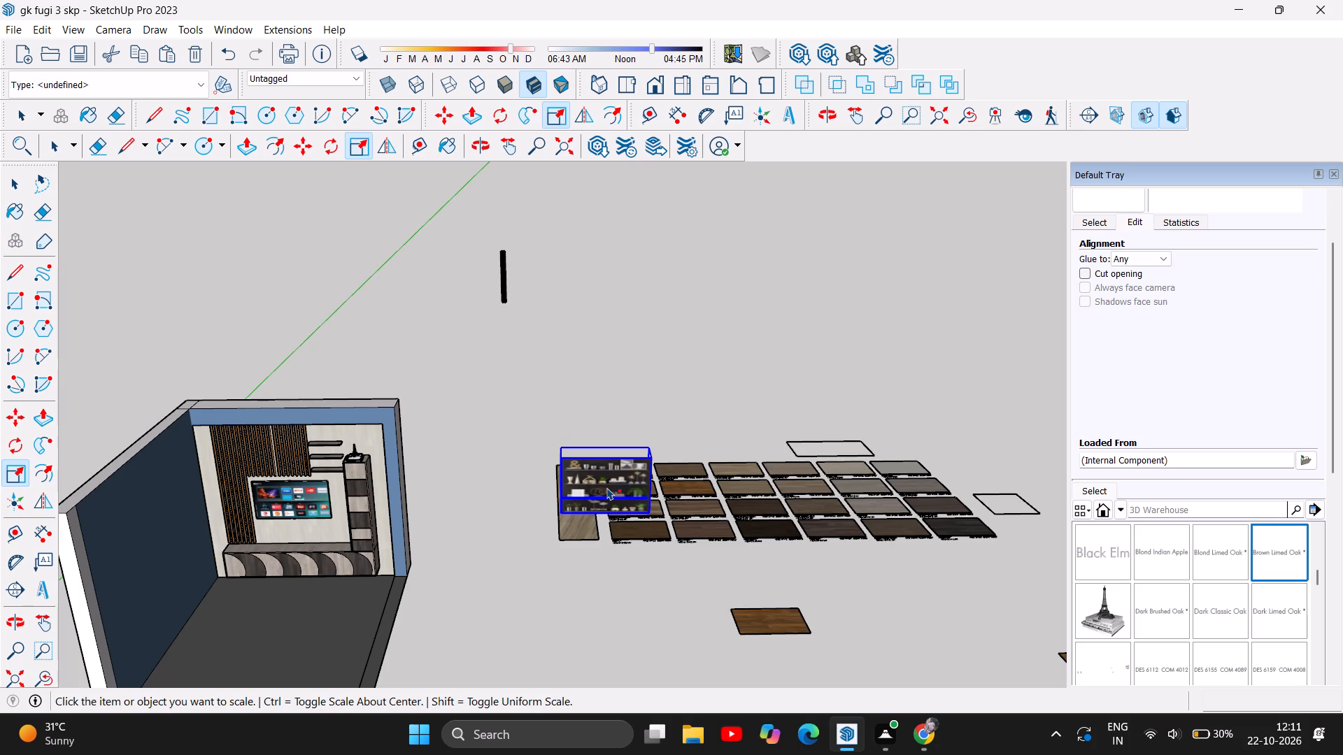
key("Delete")
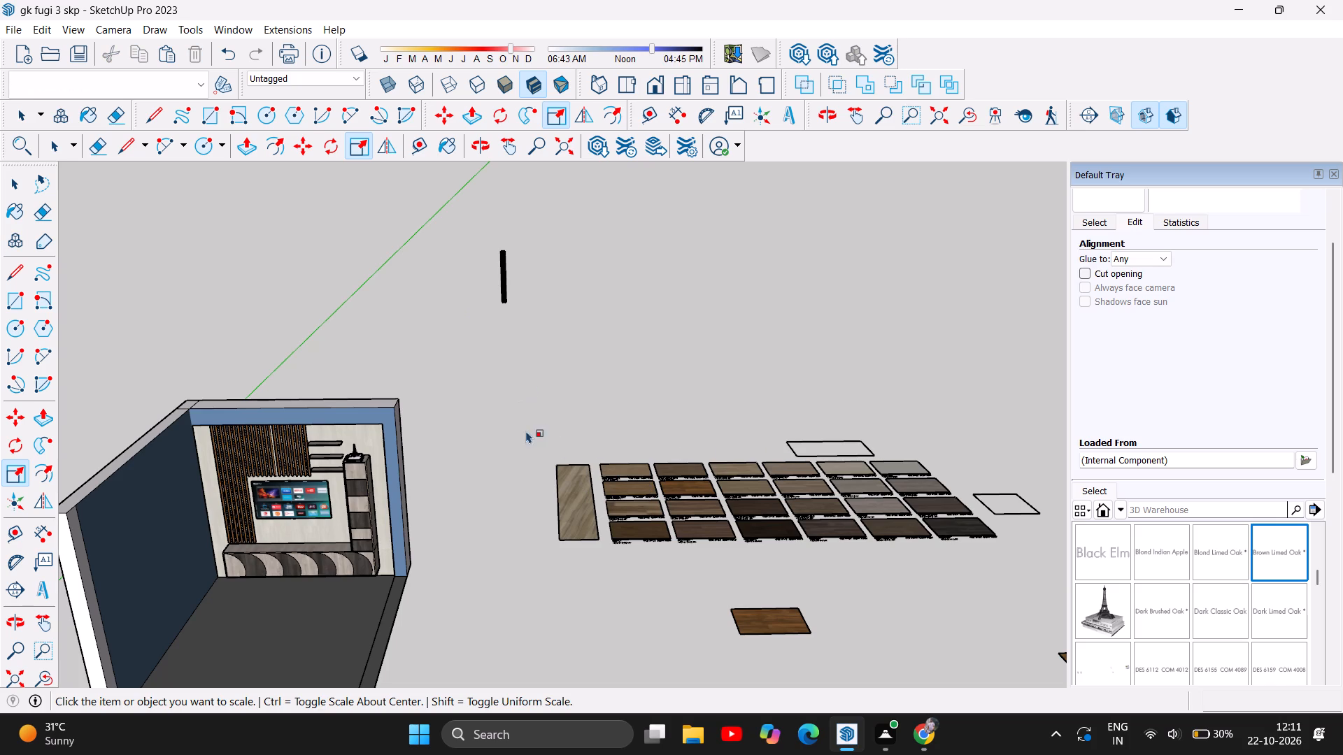
Delete the imported group of wood finish sample boards laid out on the ground beside the room.
left_click(38, 187)
left_click_drag(519, 461, 494, 588)
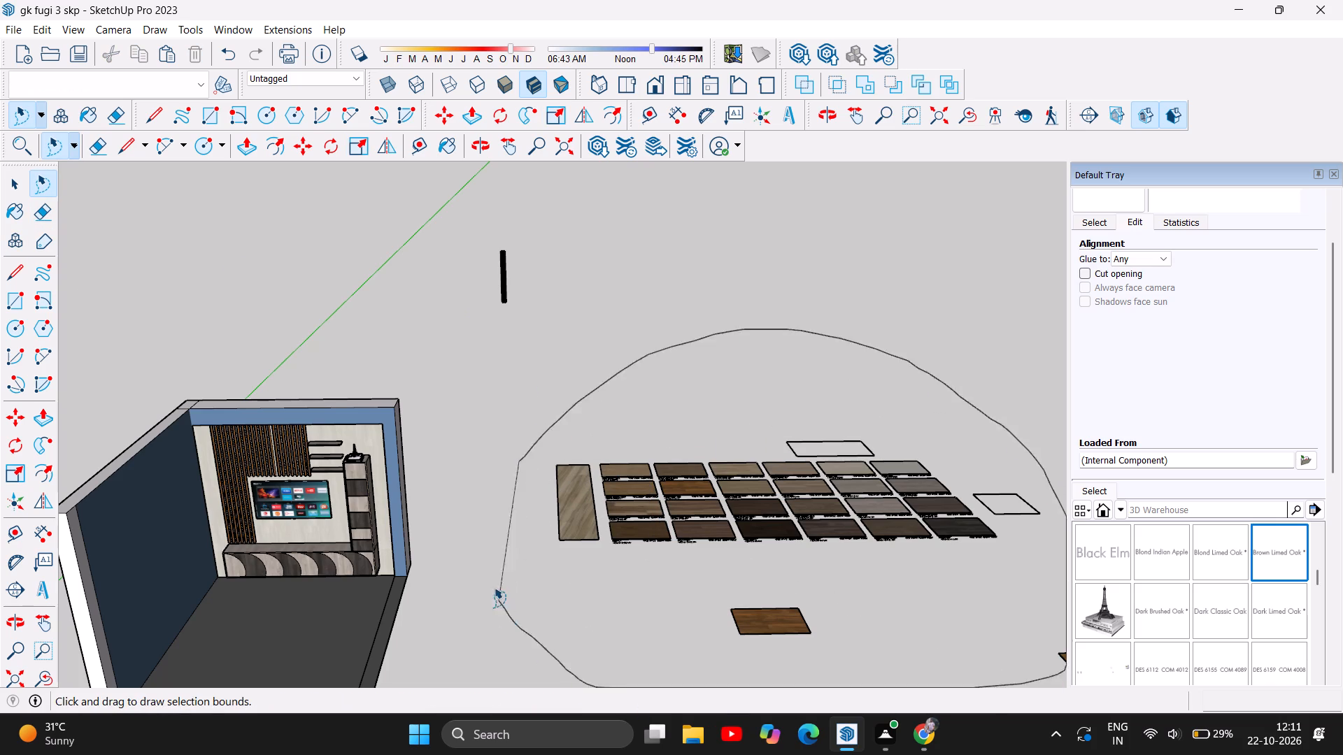
left_click_drag(494, 588, 492, 584)
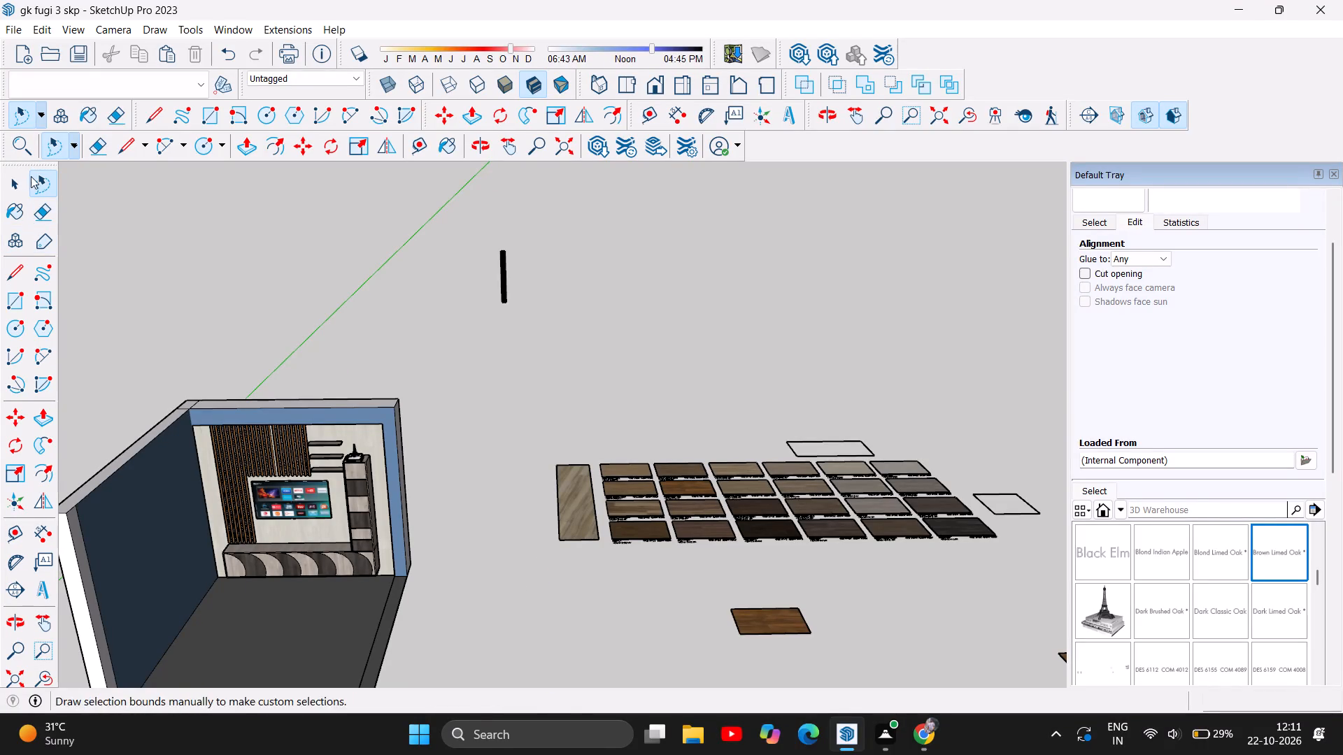
left_click(19, 181)
left_click(703, 537)
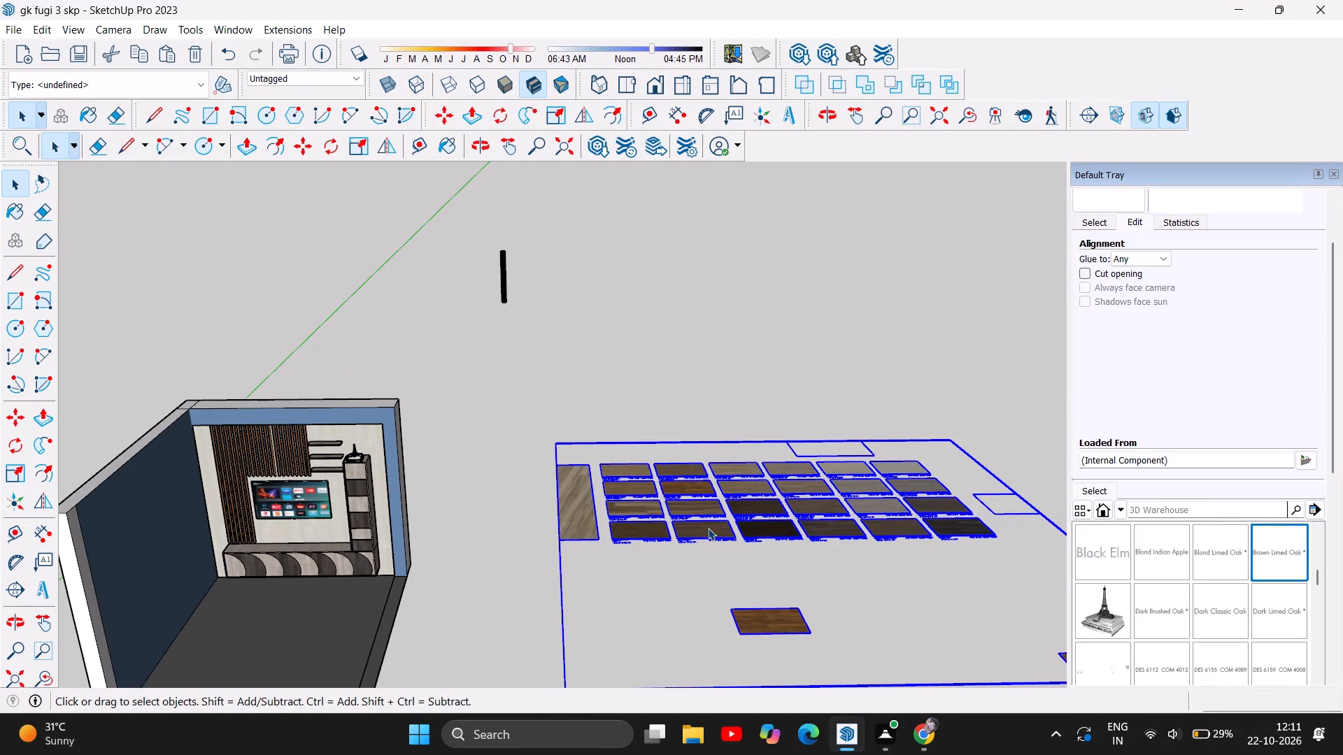
key("Delete")
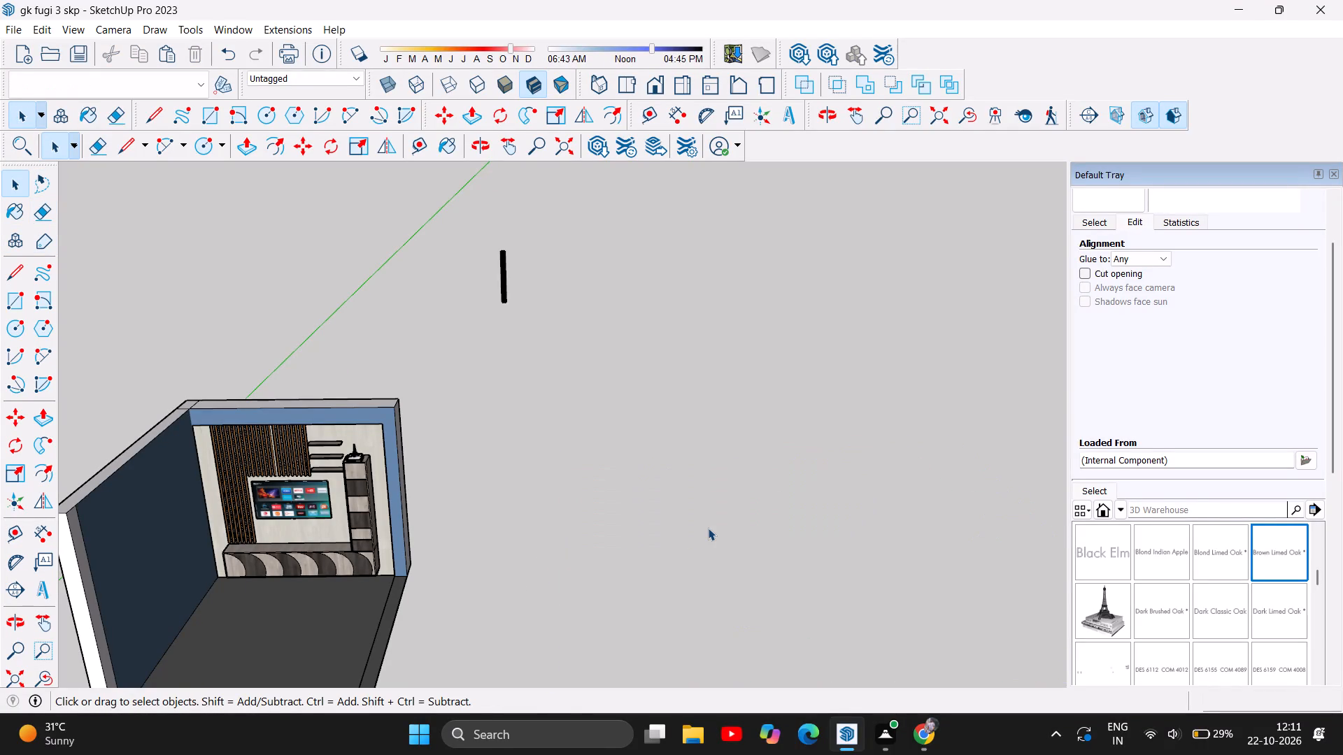
Delete all the stray upright slat pieces standing apart from the room, enclosing the remaining ones in a lasso selection.
left_click(499, 279)
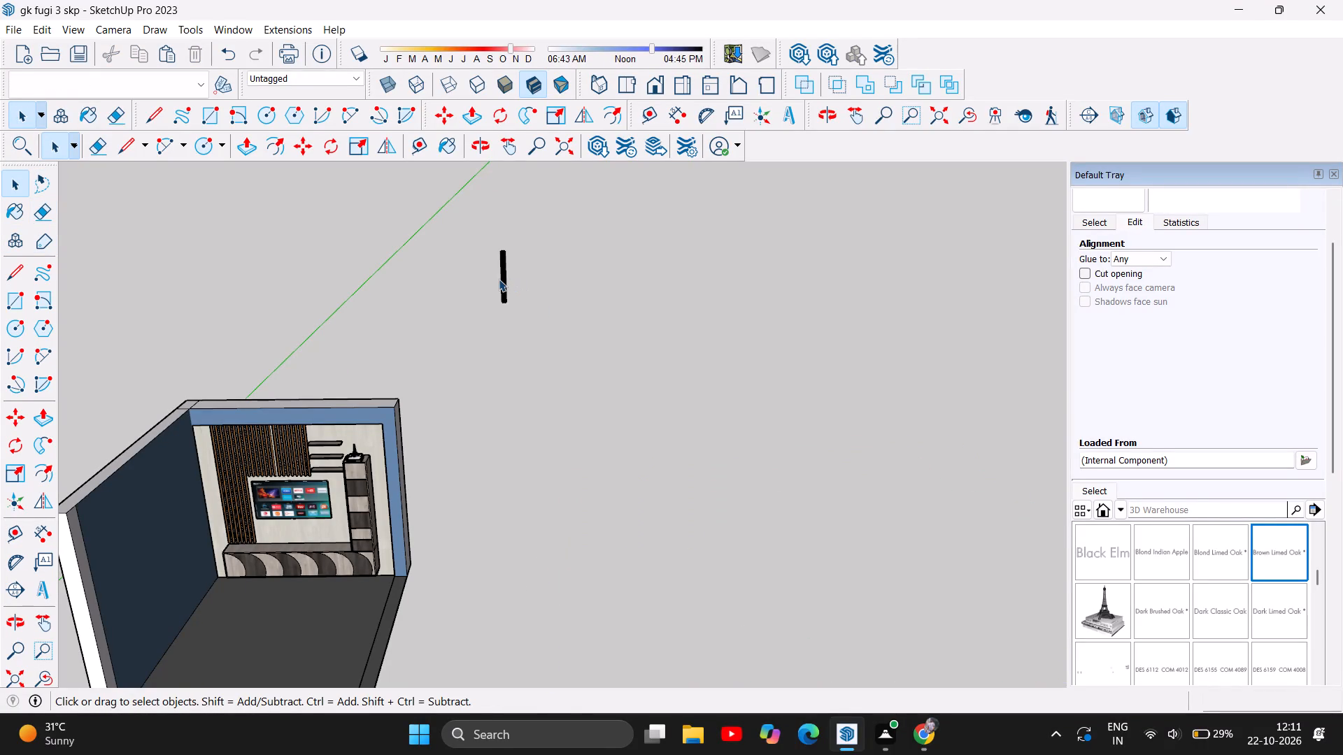
left_click(502, 278)
key("Delete")
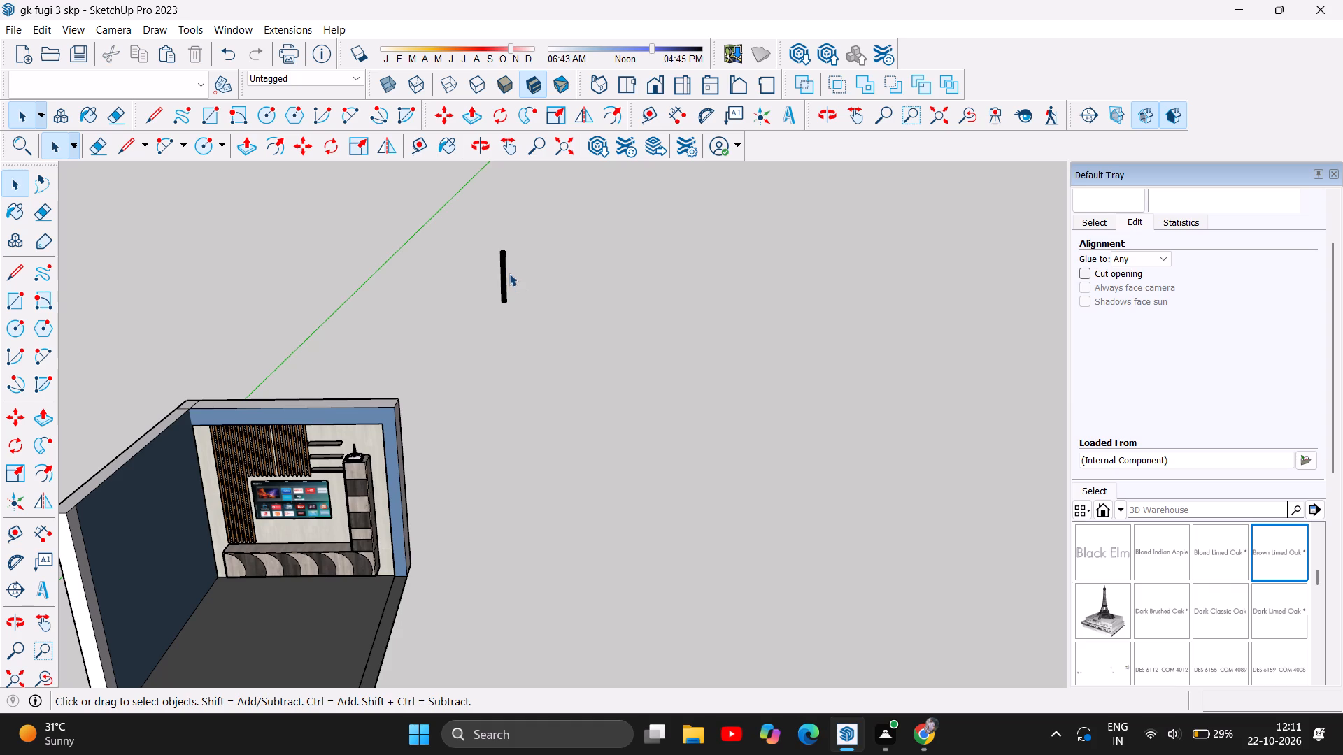
left_click(506, 278)
key("Delete")
left_click(506, 278)
left_click(506, 278)
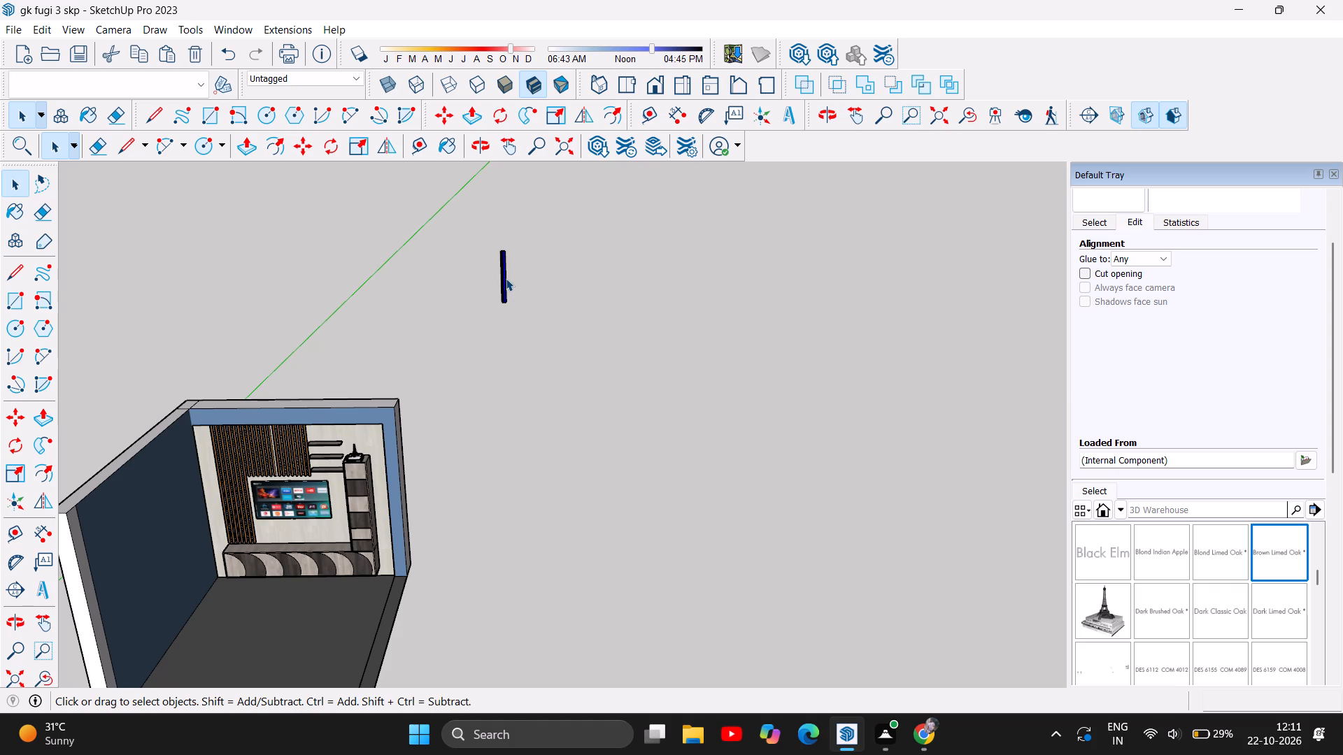
key("Delete")
key("Delete")
left_click(506, 278)
scroll(493, 245, "up", 12)
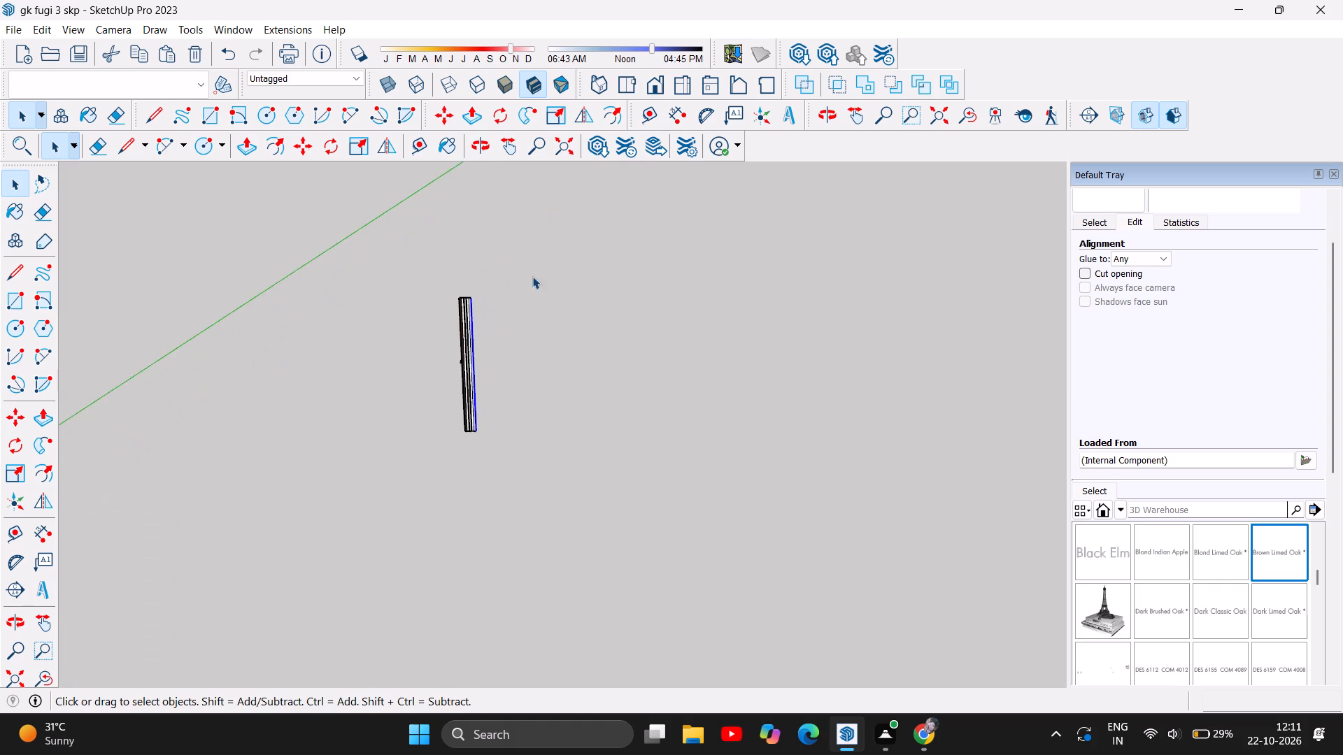
scroll(474, 357, "up", 4)
key("Delete")
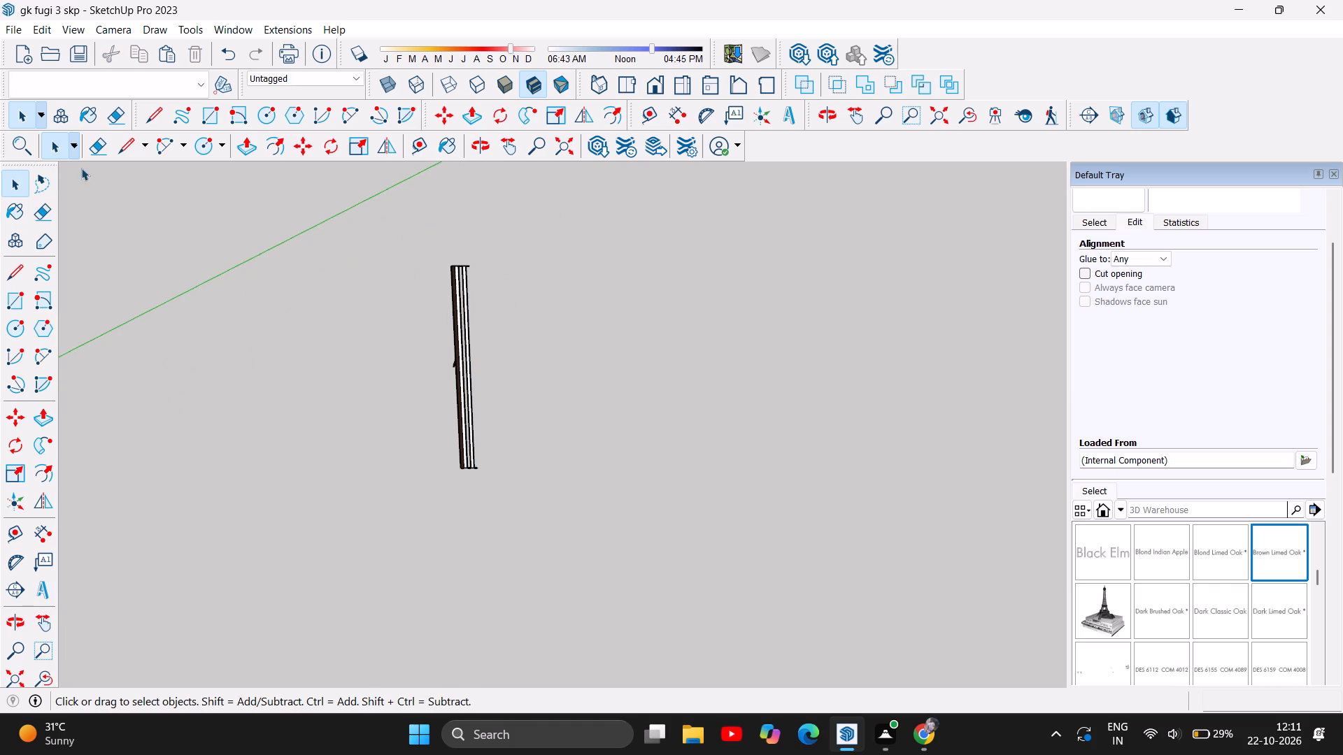
left_click(46, 185)
left_click_drag(358, 273, 241, 536)
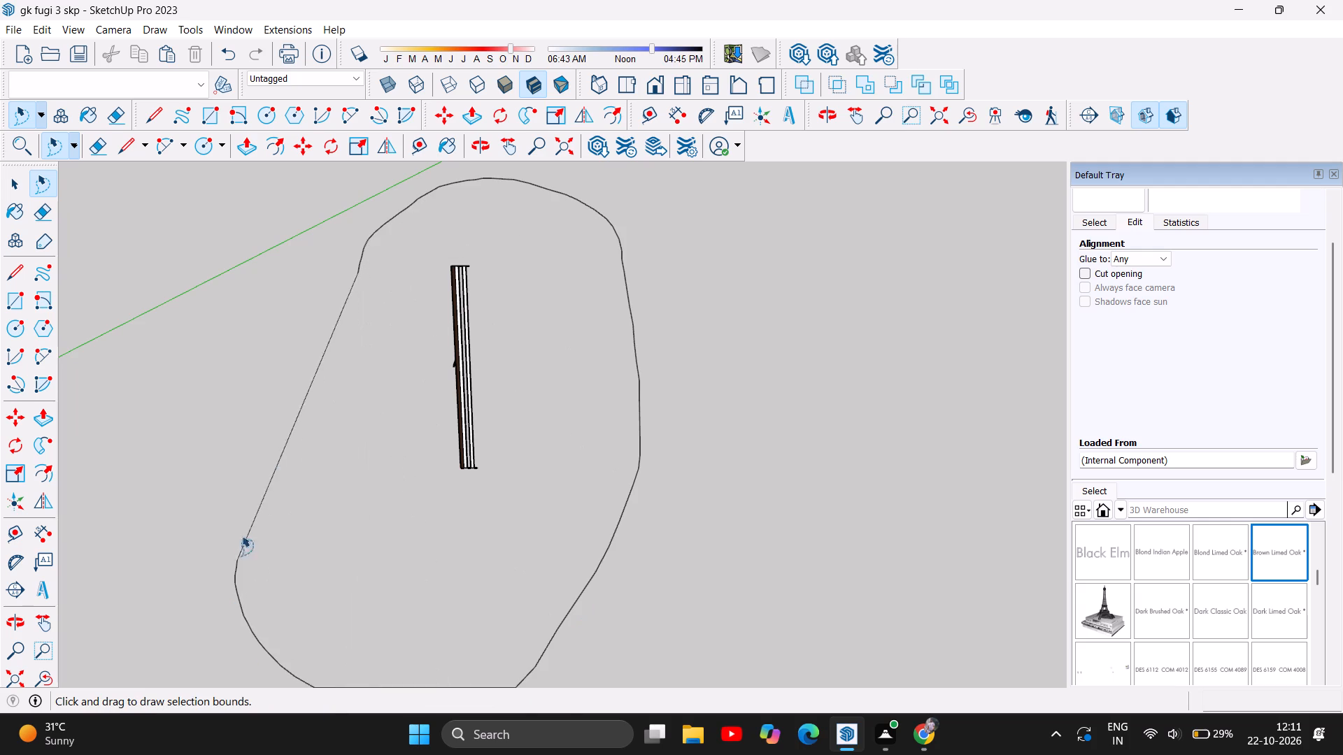
left_click_drag(241, 536, 296, 427)
key("Delete")
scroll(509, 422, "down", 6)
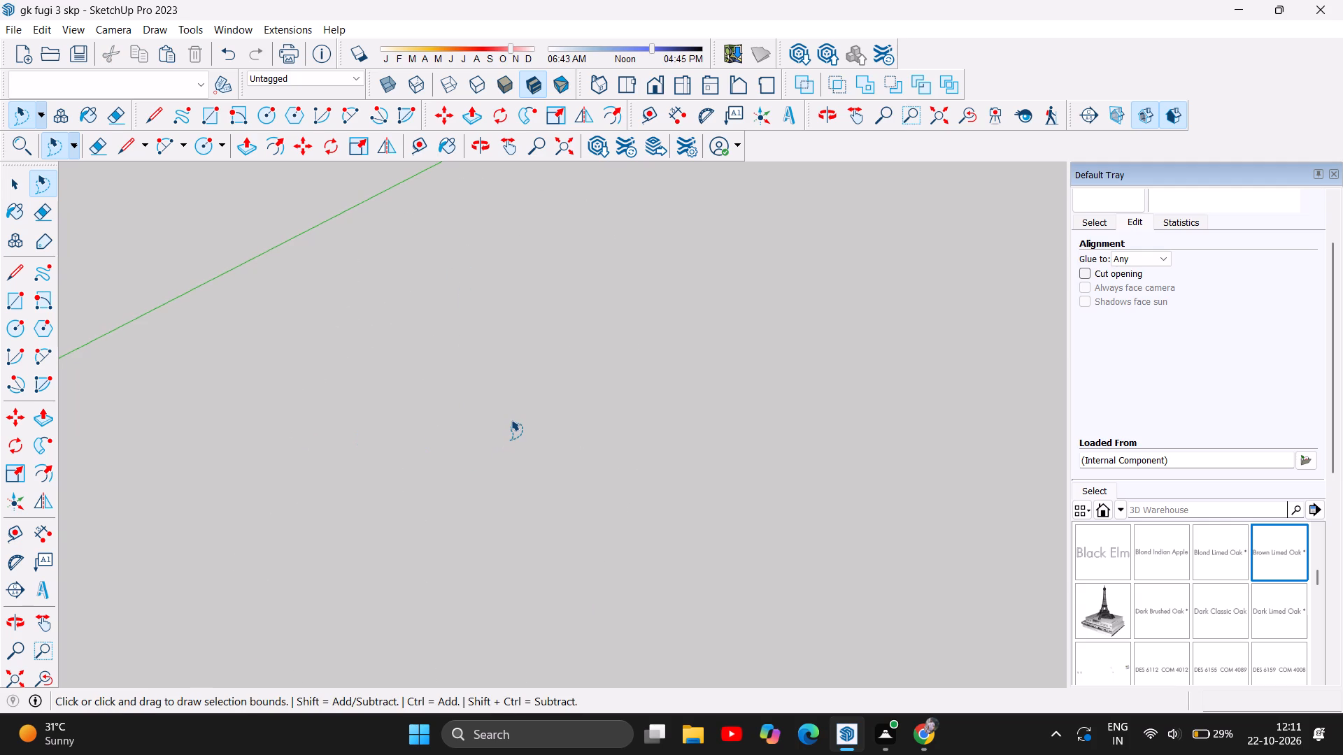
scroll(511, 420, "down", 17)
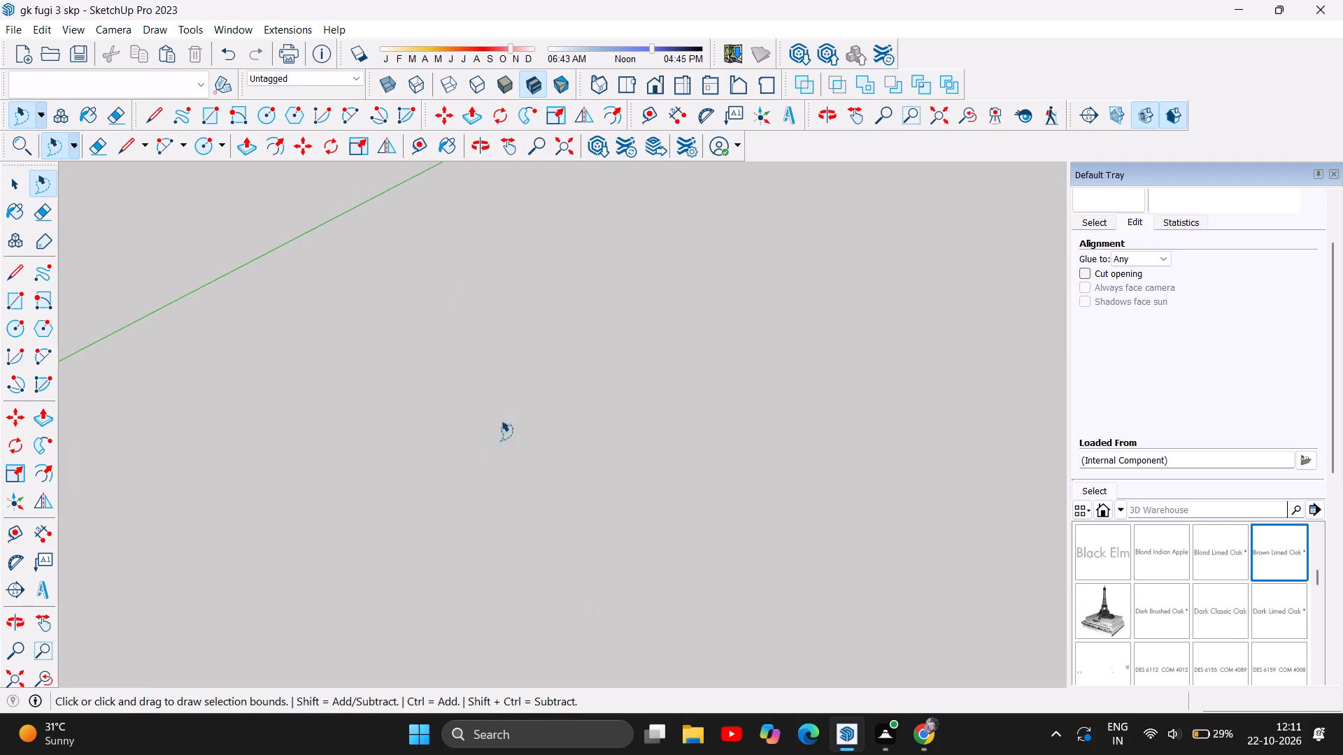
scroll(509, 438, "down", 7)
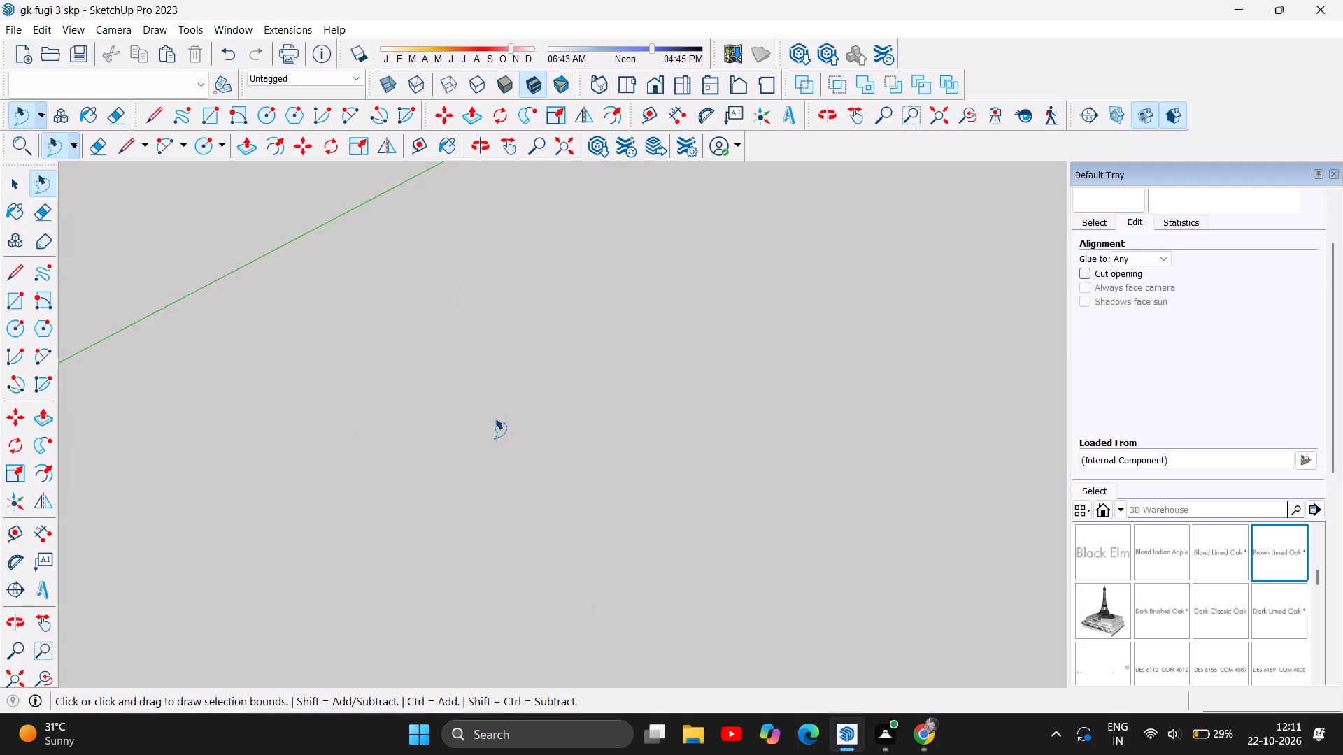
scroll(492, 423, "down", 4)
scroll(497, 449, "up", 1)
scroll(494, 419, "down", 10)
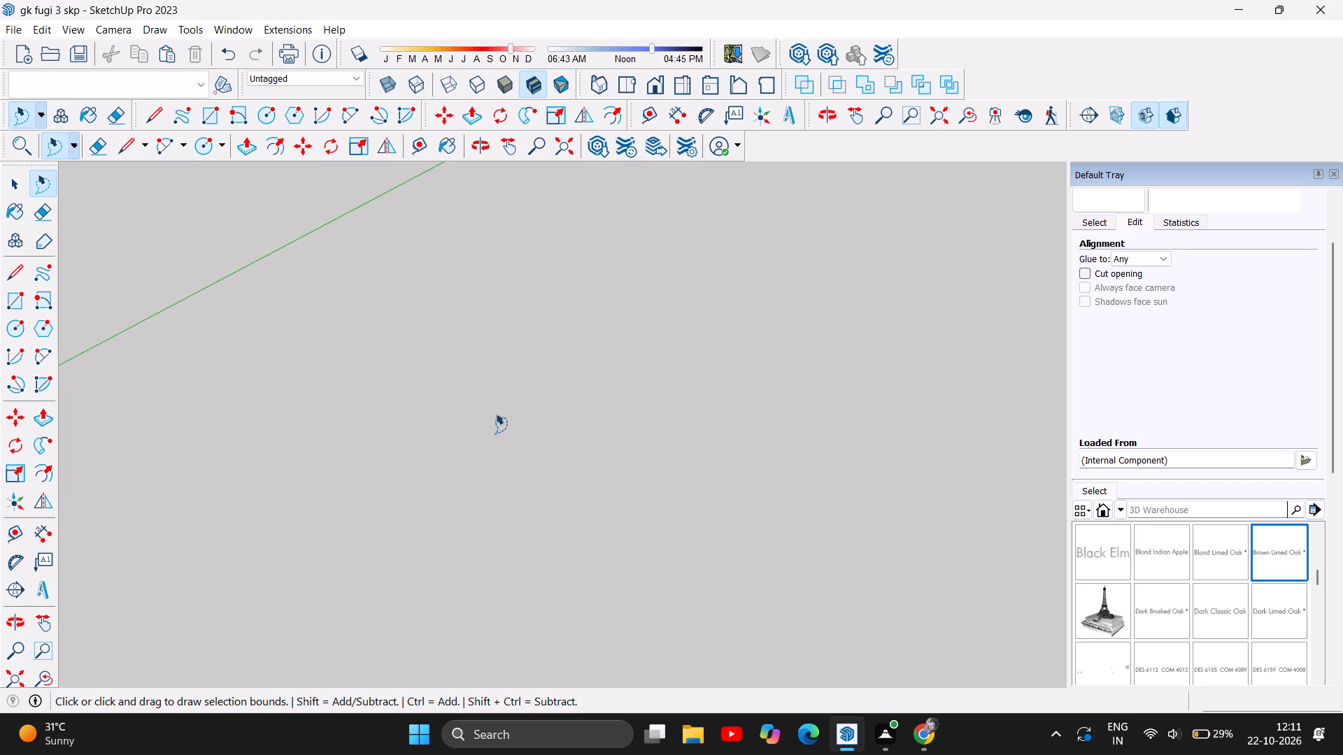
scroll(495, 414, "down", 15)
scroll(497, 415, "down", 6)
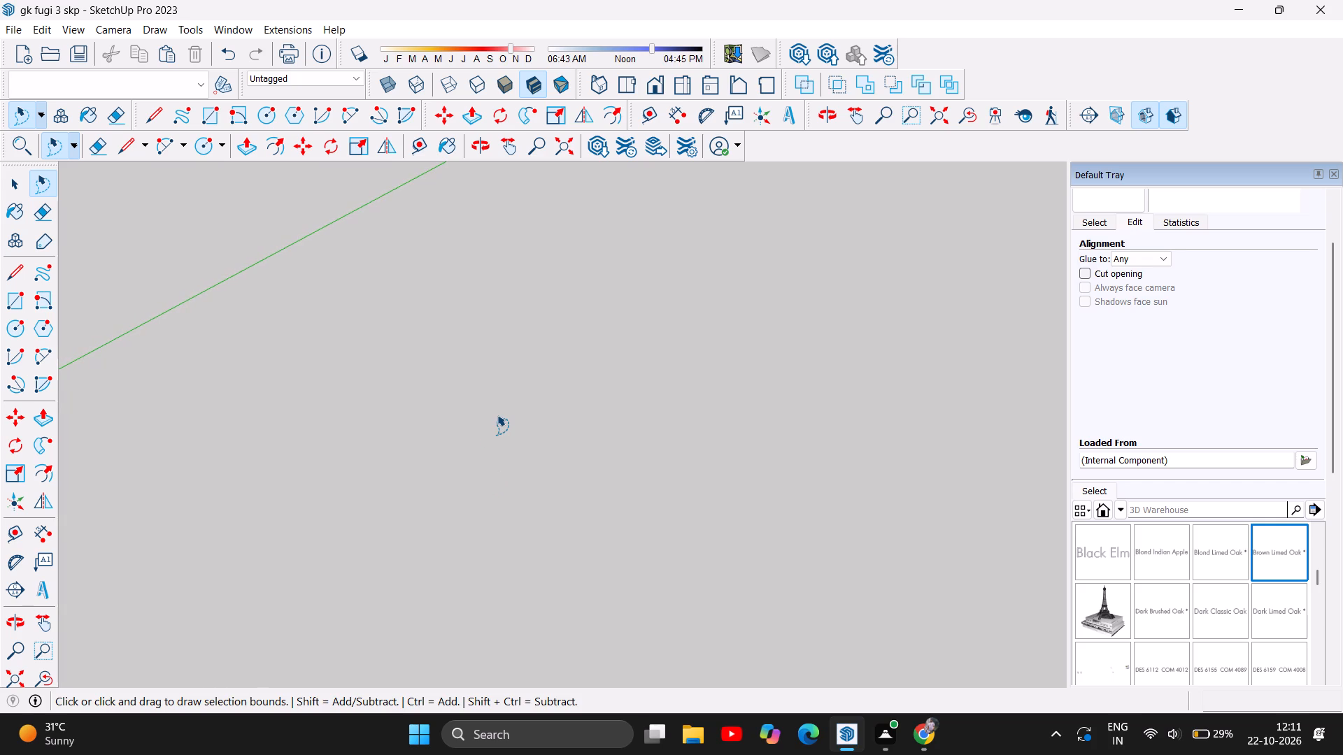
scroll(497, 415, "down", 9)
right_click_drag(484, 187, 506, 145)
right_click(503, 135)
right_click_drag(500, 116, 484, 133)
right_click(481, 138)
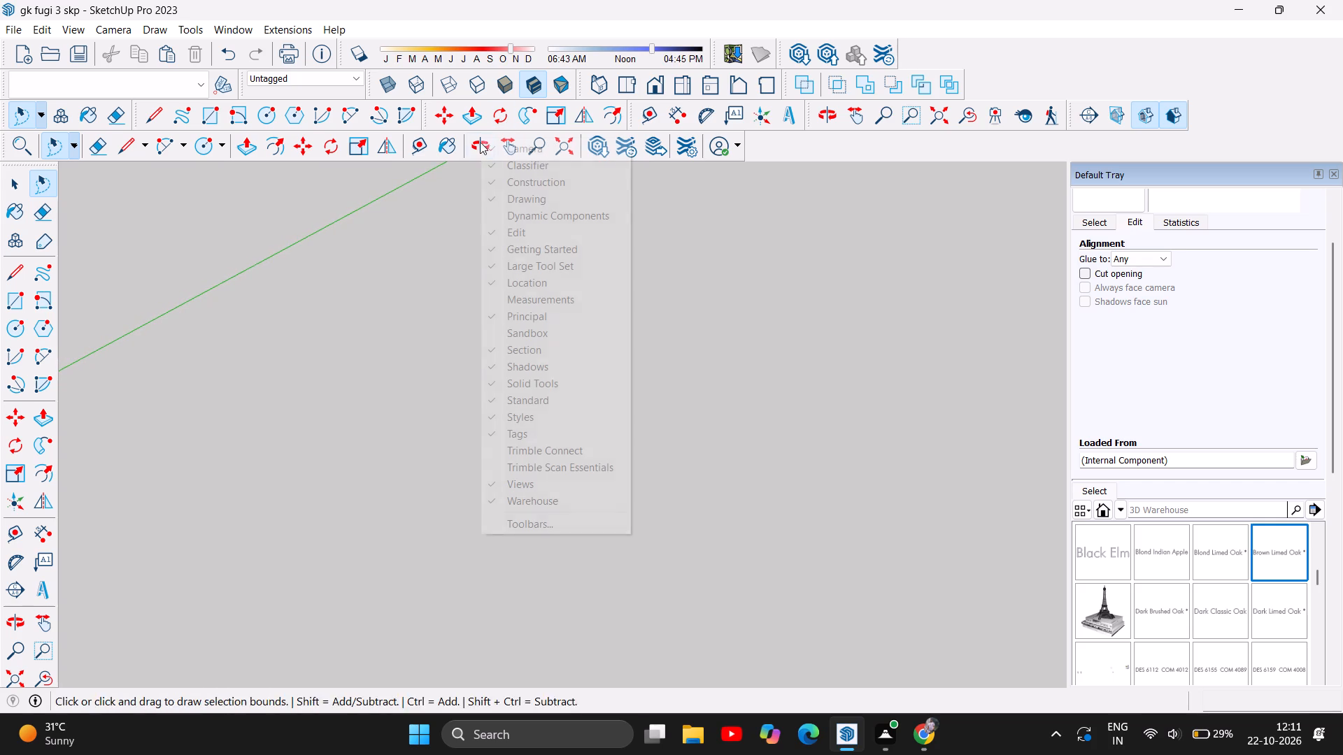
Delete the two remaining imported shelf decor sets, one beside the room and one near the red axis.
left_click(478, 145)
left_click_drag(294, 527, 453, 418)
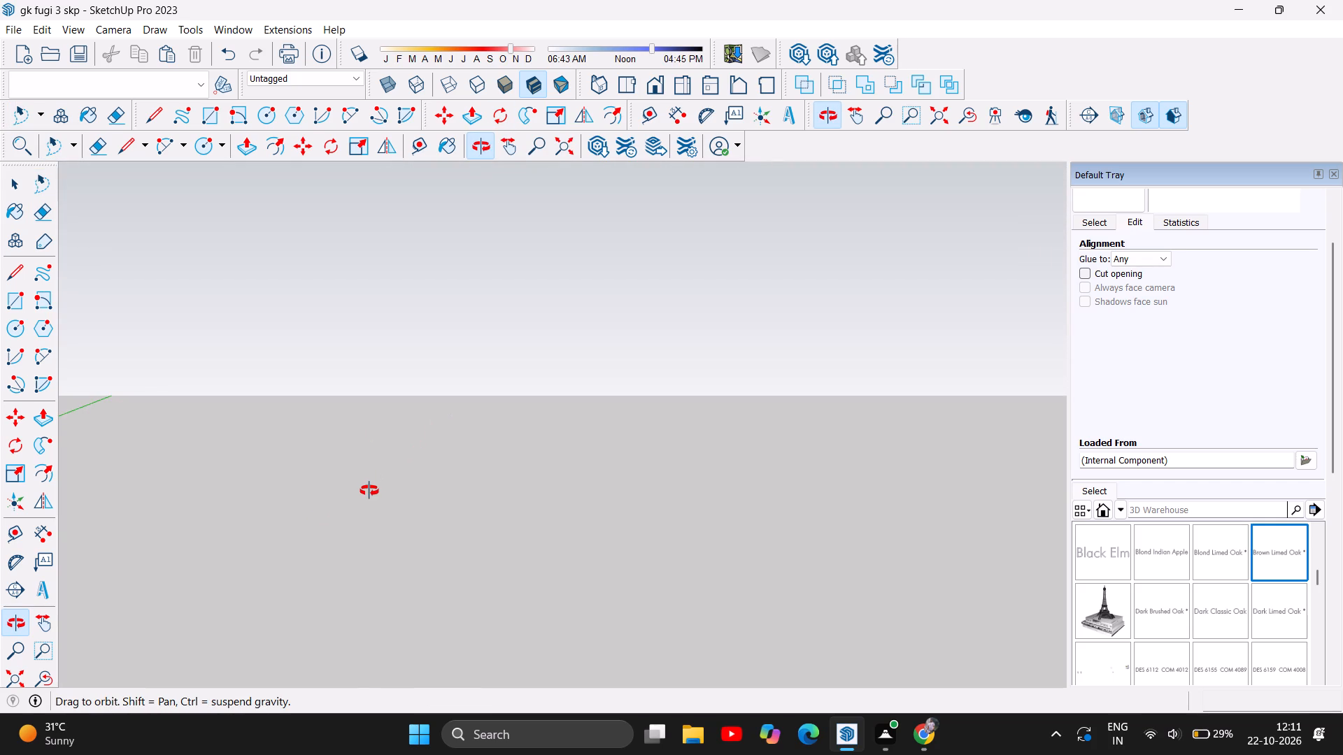
scroll(369, 492, "down", 11)
scroll(369, 494, "up", 1)
scroll(369, 494, "down", 6)
left_click_drag(820, 606, 505, 578)
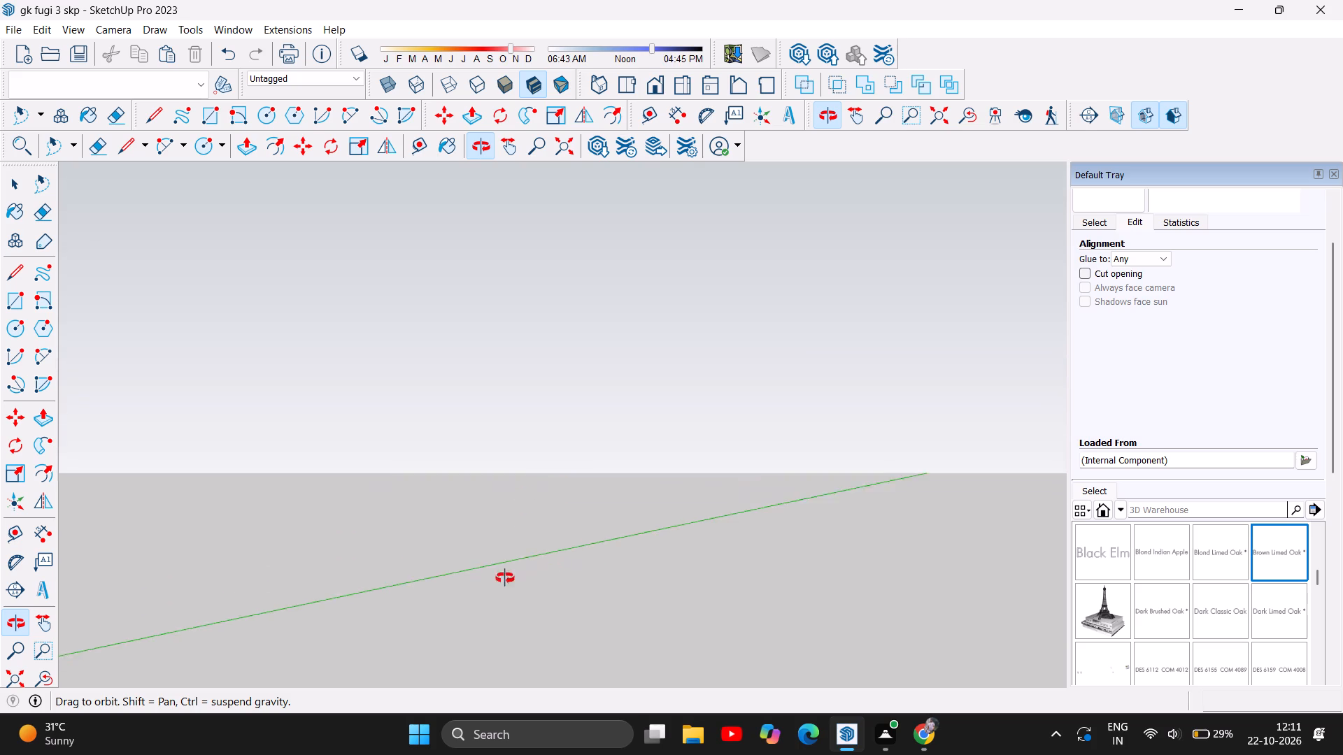
left_click_drag(505, 578, 156, 604)
left_click_drag(505, 543, 67, 535)
left_click_drag(474, 488, 475, 488)
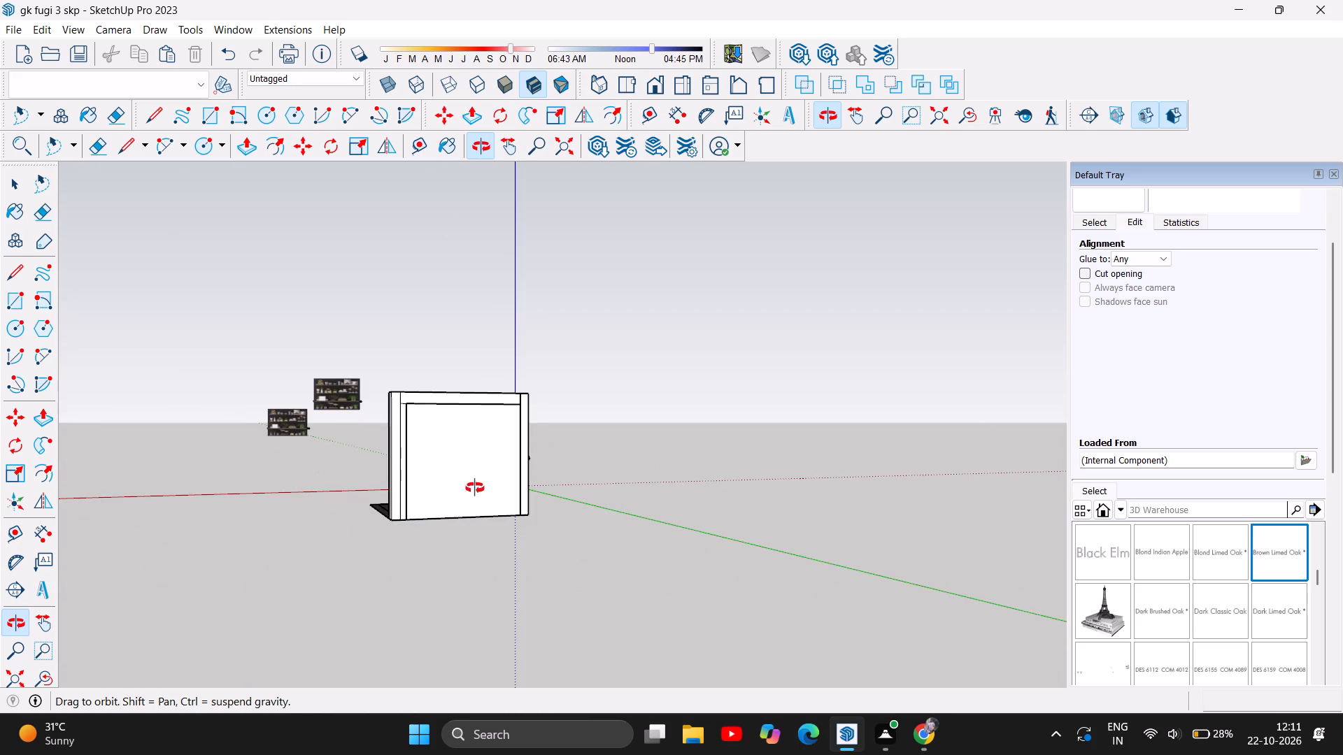
left_click_drag(475, 488, 62, 512)
left_click_drag(652, 470, 441, 464)
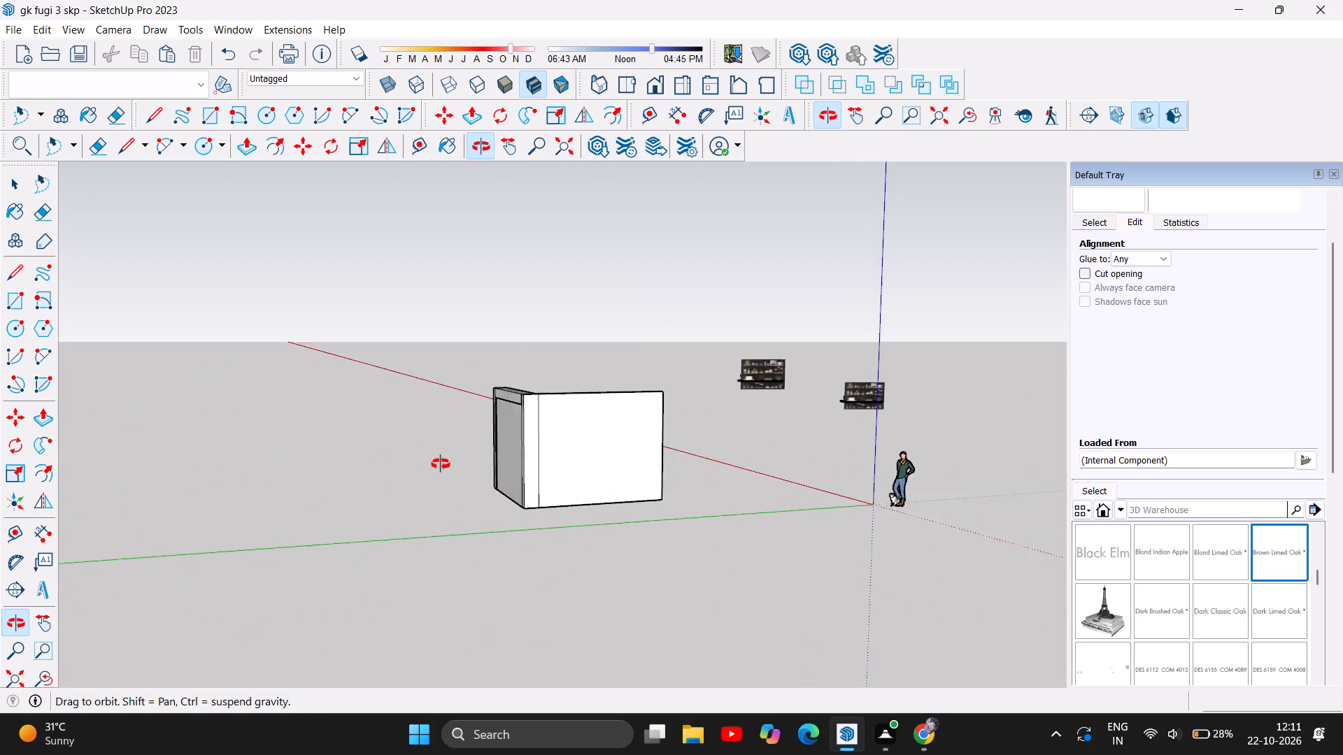
left_click_drag(441, 464, 234, 428)
left_click_drag(890, 476, 444, 541)
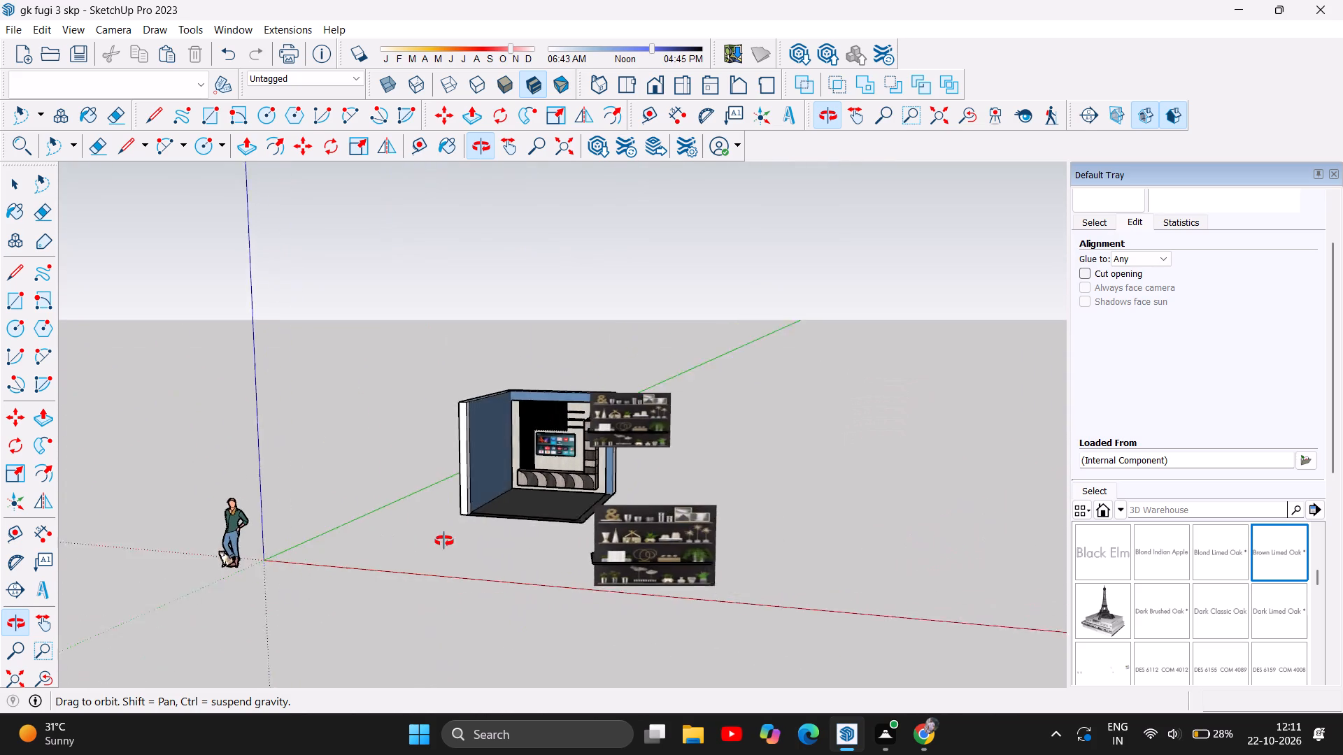
left_click_drag(444, 541, 517, 549)
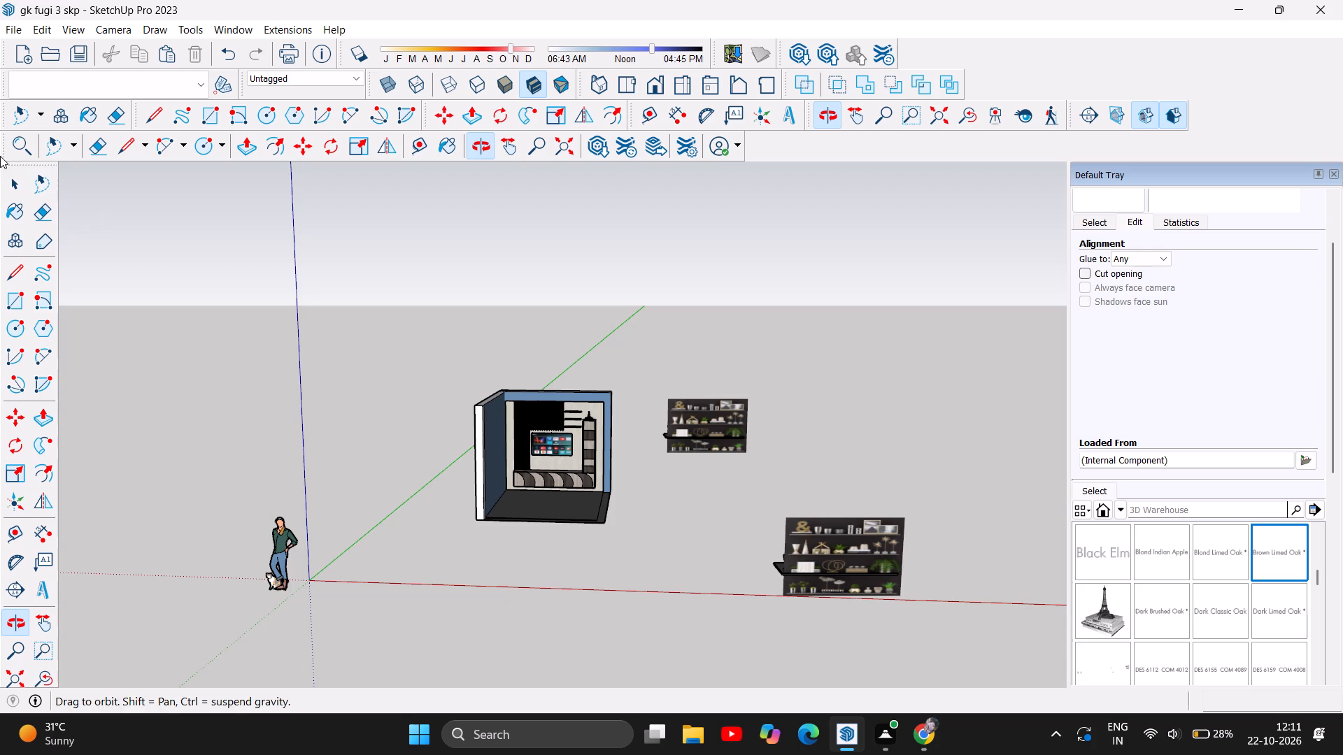
left_click(13, 184)
left_click(701, 443)
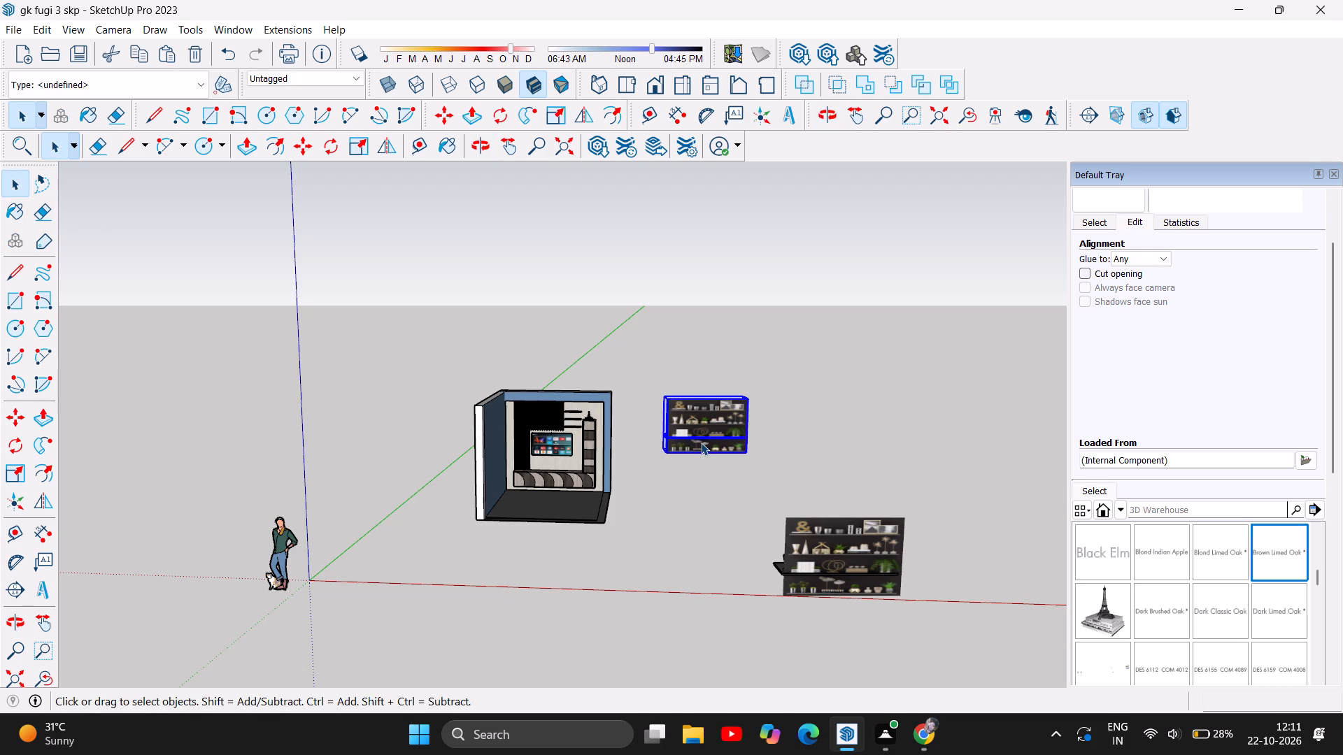
key("Delete")
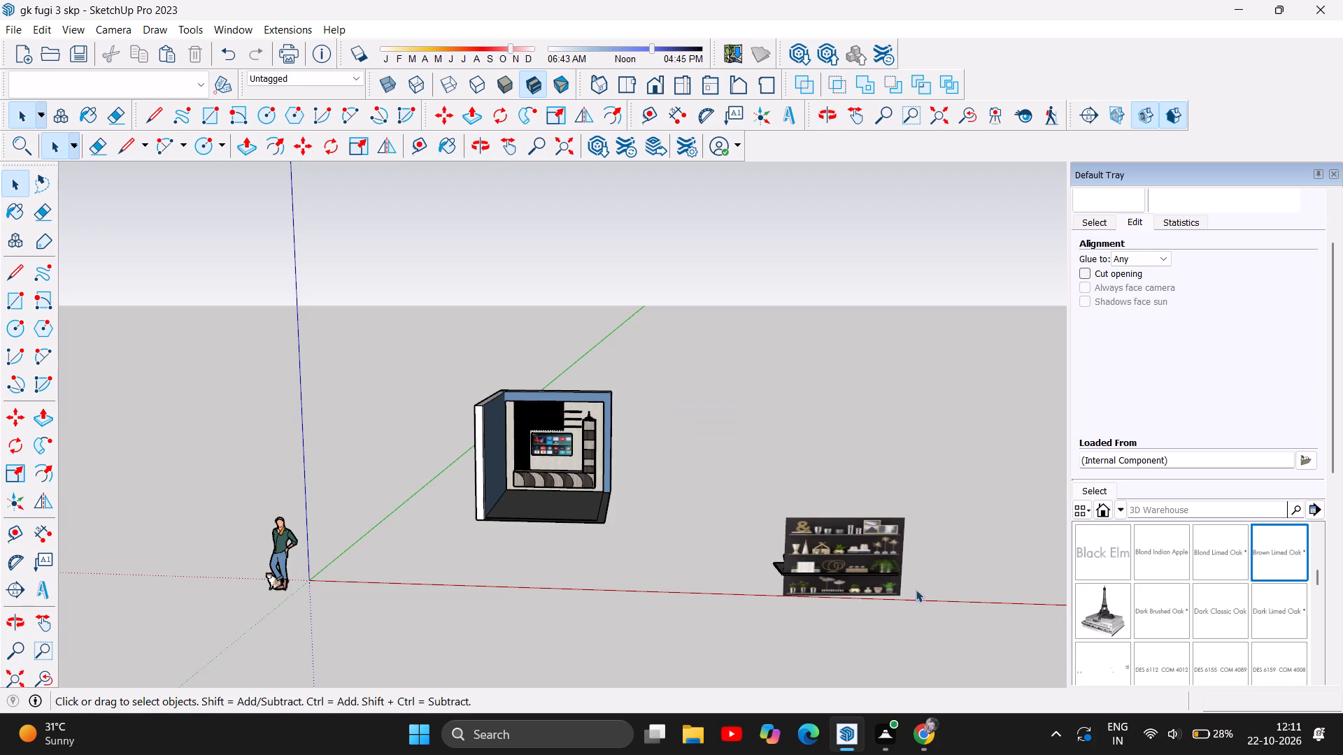
left_click(856, 570)
key("Delete")
Examine the floating shelves and the Eiffel Tower decor on the tall cabinet, and browse the model's components for further decor.
scroll(561, 443, "up", 5)
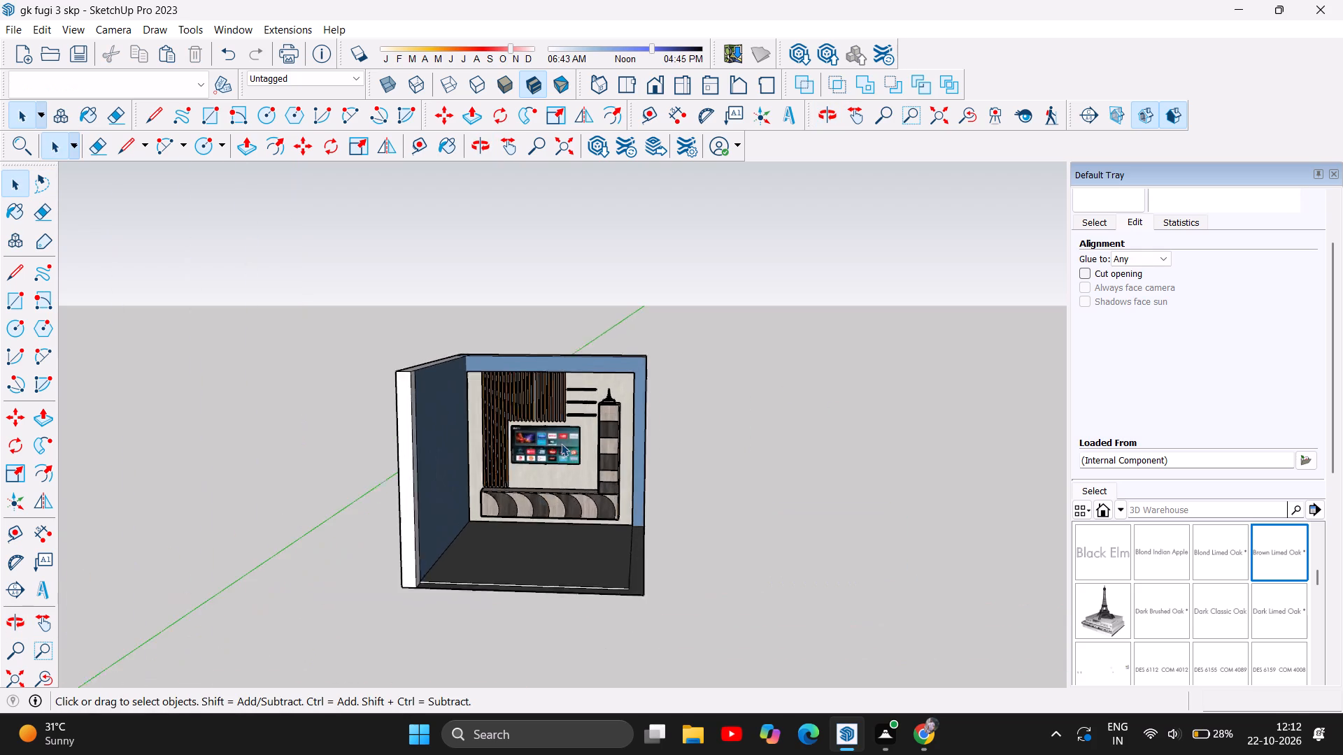
scroll(561, 443, "up", 1)
scroll(520, 404, "up", 6)
scroll(620, 433, "up", 5)
scroll(692, 298, "up", 4)
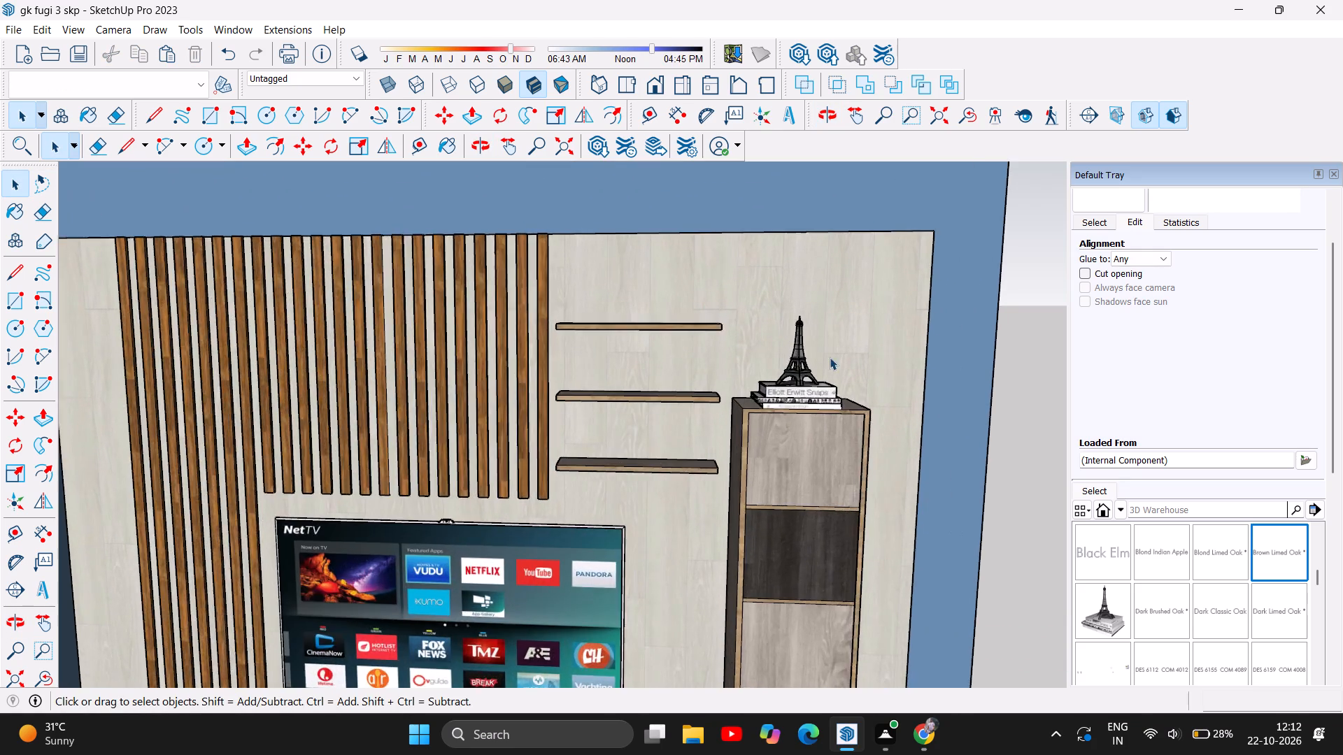
scroll(834, 359, "up", 6)
scroll(768, 416, "up", 6)
scroll(1170, 621, "down", 4)
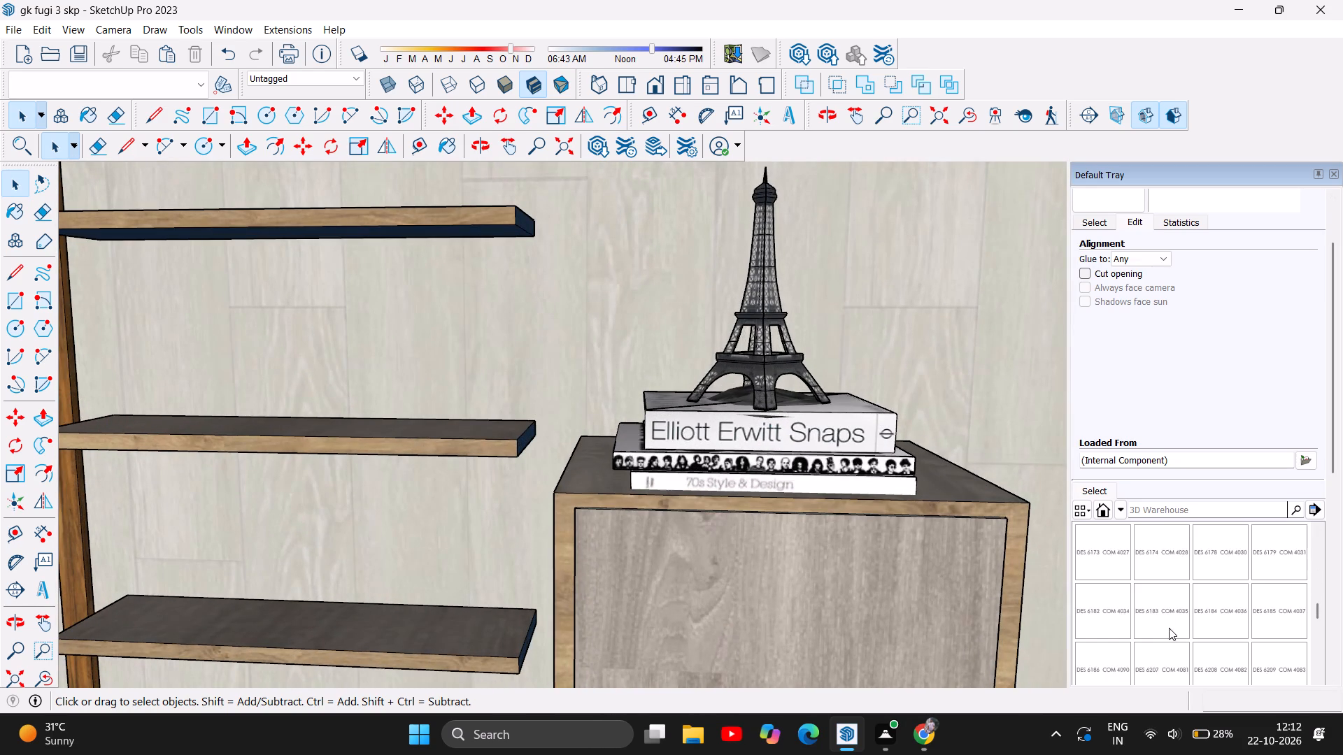
scroll(1178, 640, "down", 6)
scroll(1181, 645, "up", 1)
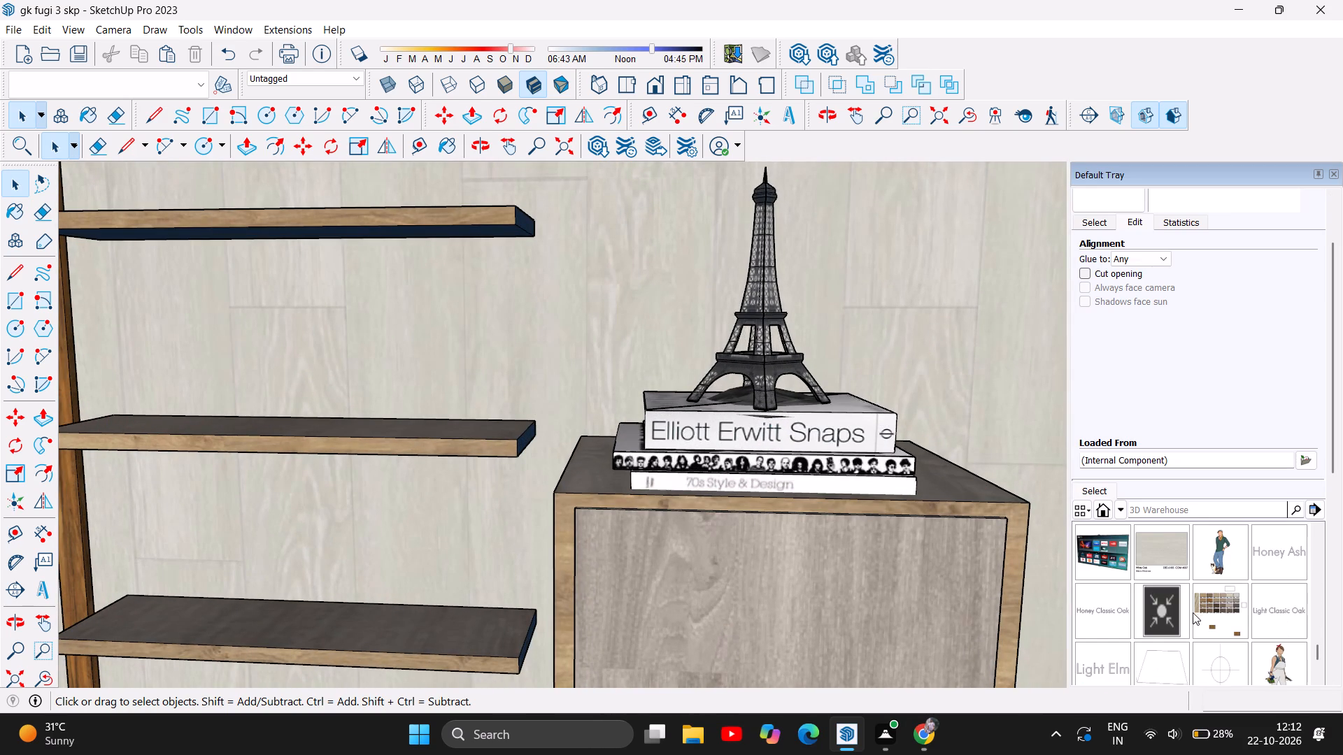
scroll(1193, 612, "up", 3)
scroll(759, 475, "down", 19)
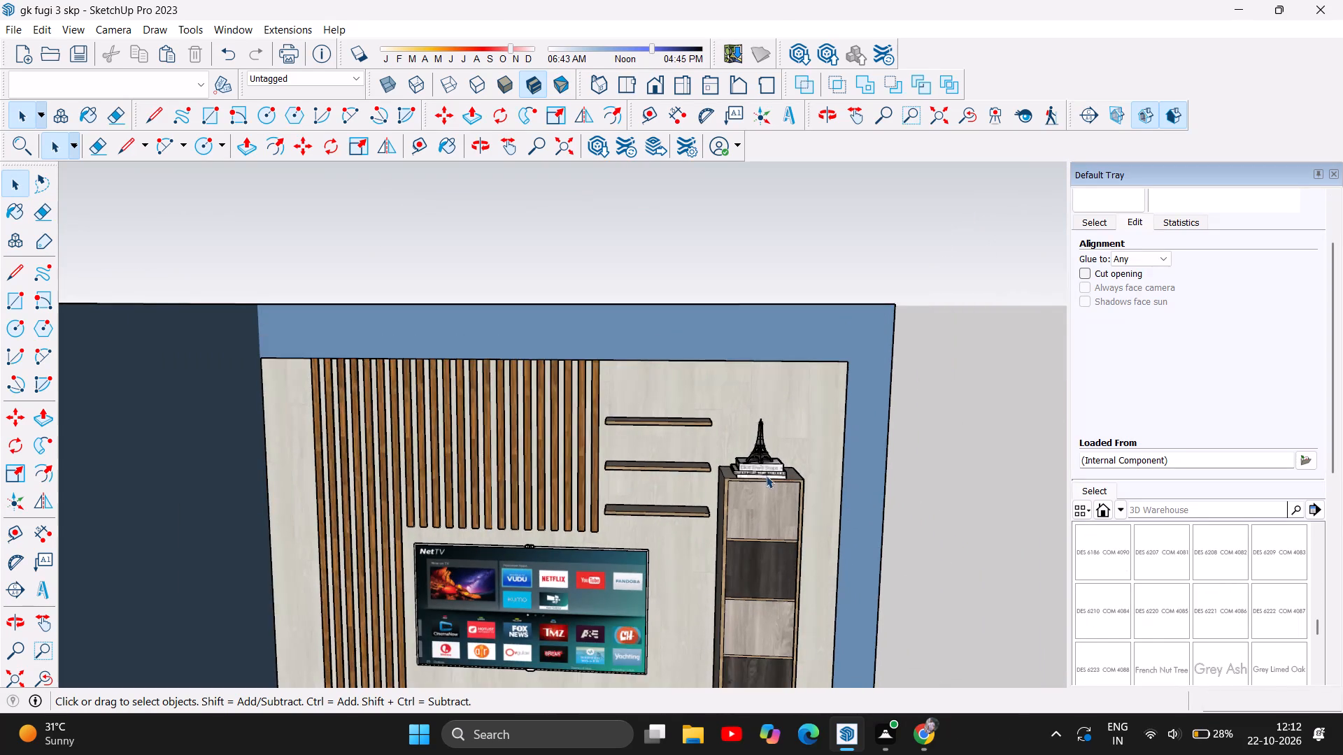
scroll(766, 475, "down", 5)
scroll(720, 586, "up", 7)
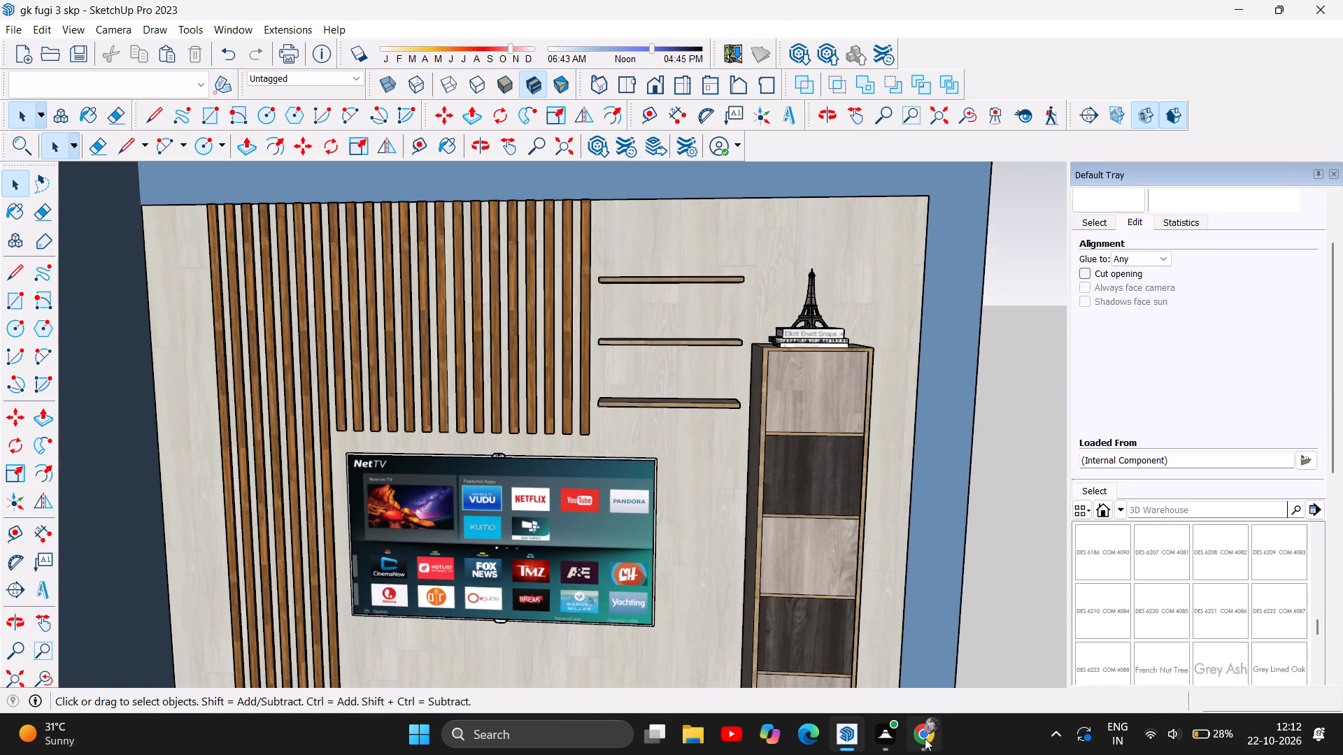
Switch to Chrome and examine the decor sculpture's 3D Warehouse page and the decoration search results for shelf decor.
left_click(925, 738)
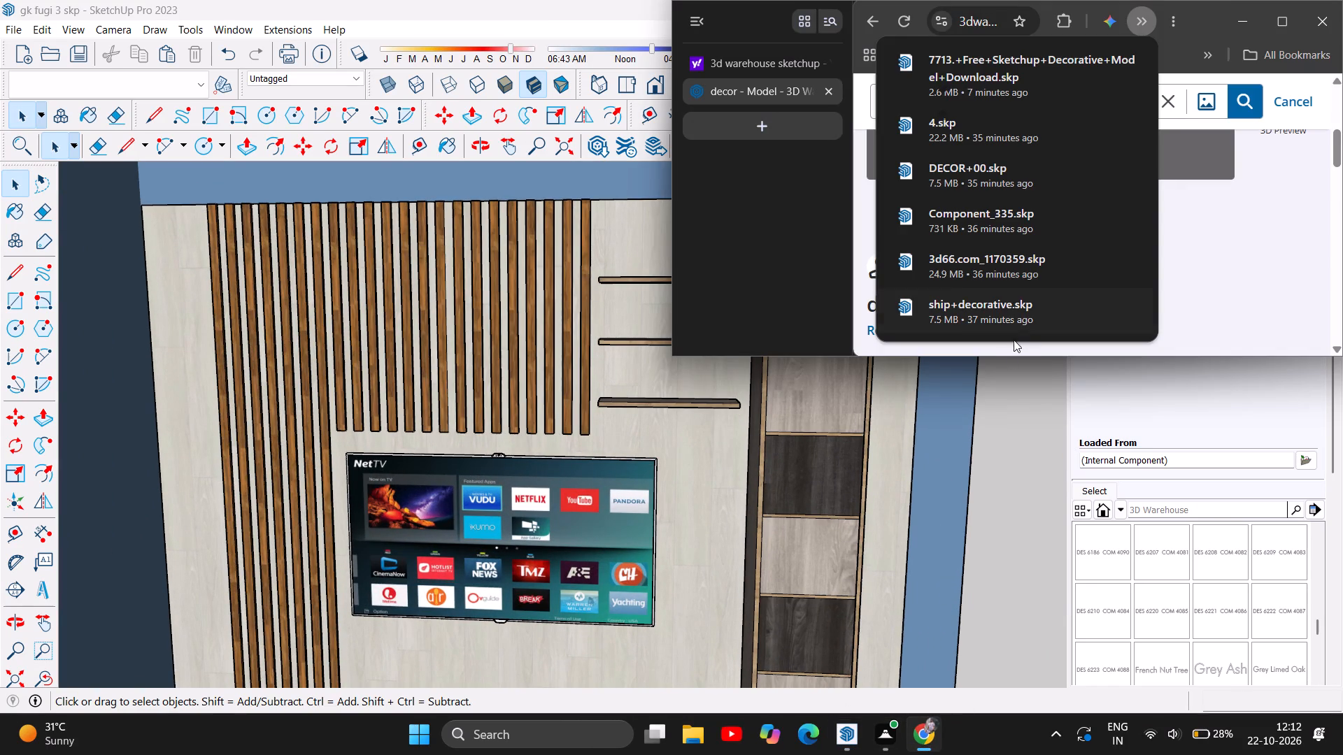
left_click(768, 295)
scroll(1043, 238, "down", 4)
scroll(1045, 251, "up", 1)
scroll(1045, 251, "down", 3)
scroll(1045, 251, "up", 9)
scroll(1045, 251, "down", 1)
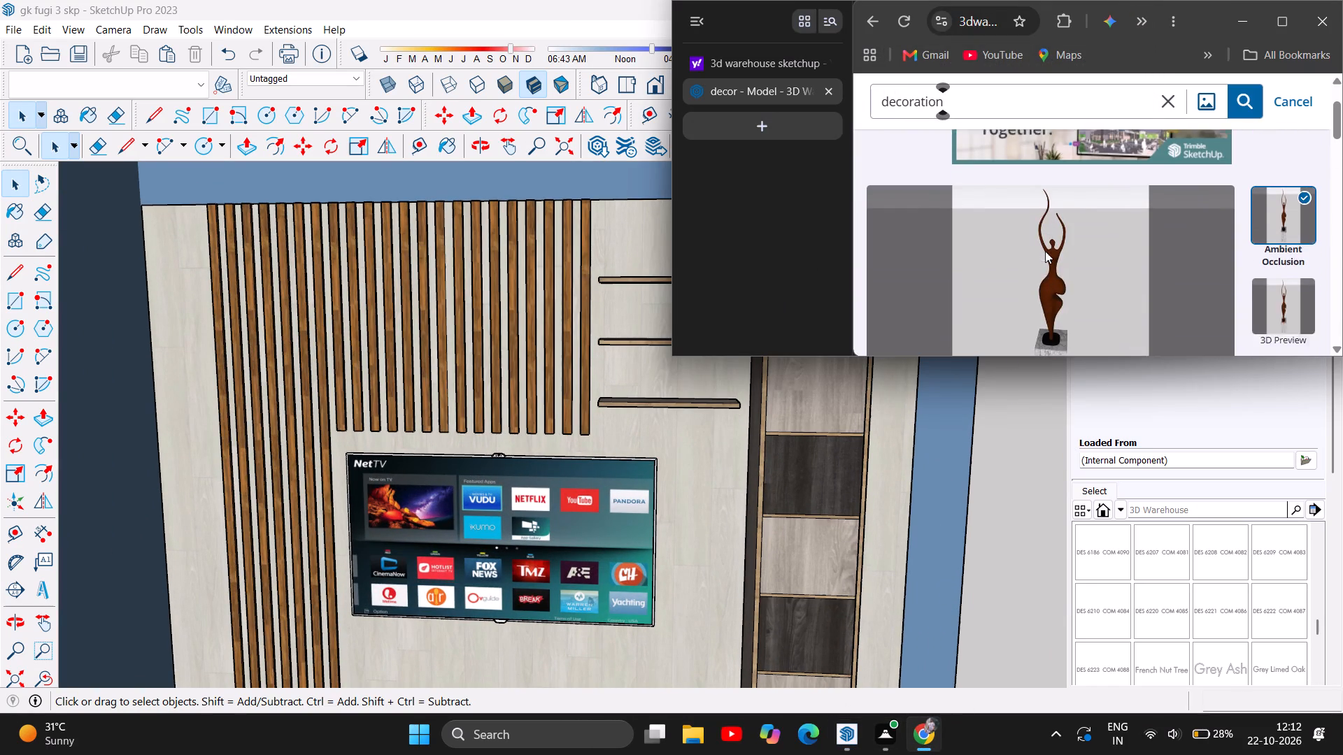
scroll(1045, 251, "down", 1)
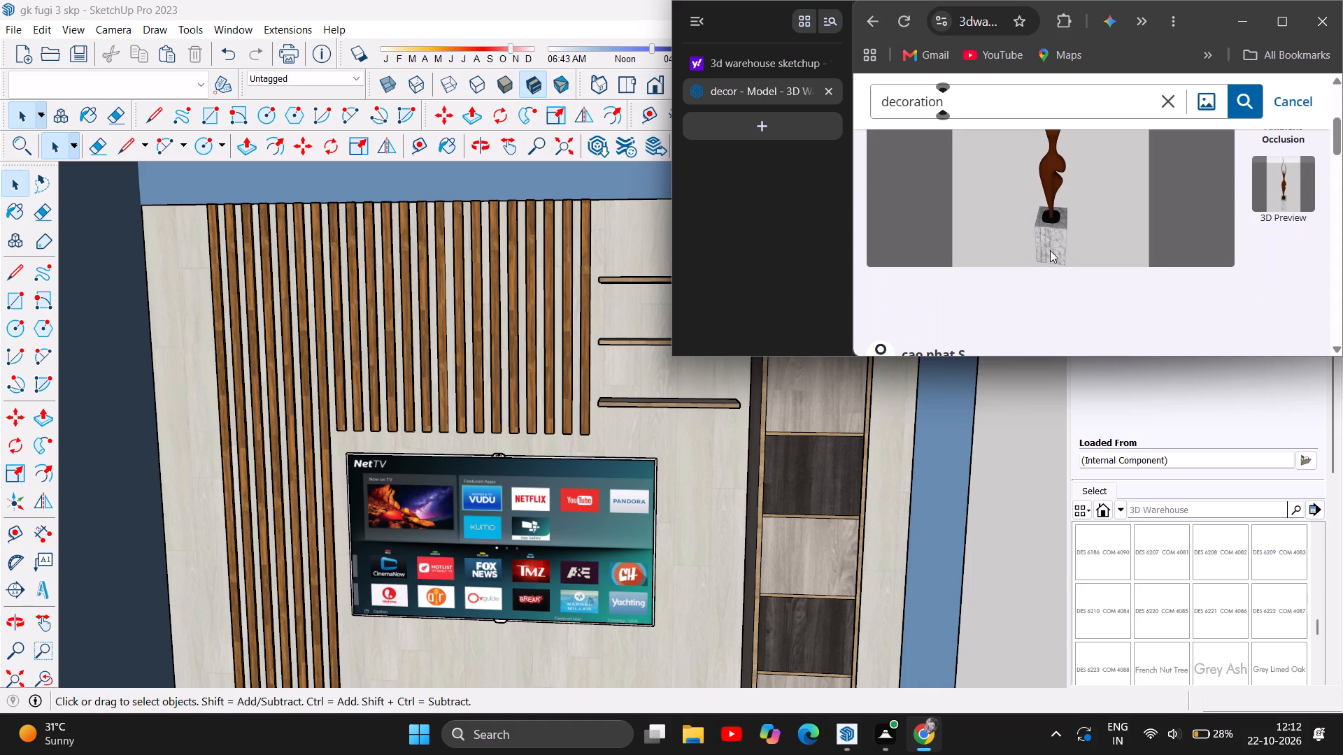
scroll(1050, 250, "down", 4)
left_click(1191, 129)
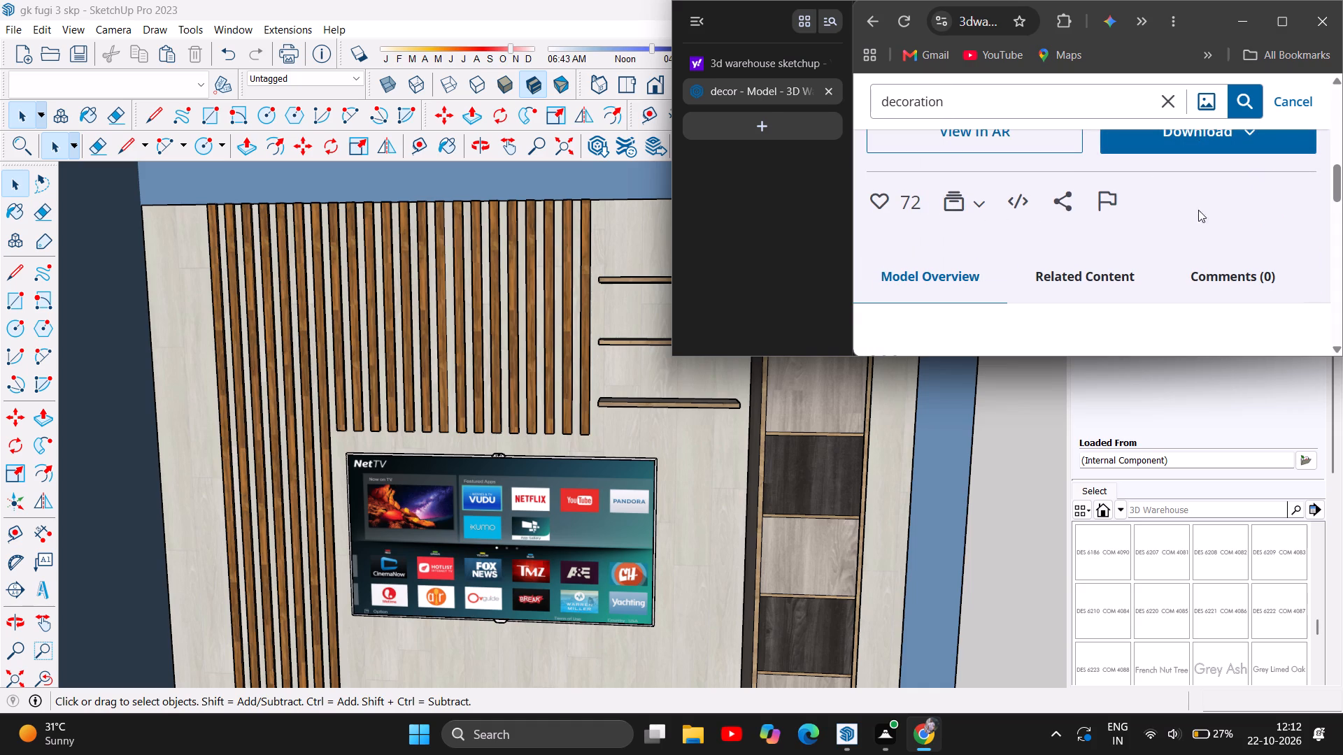
scroll(1110, 264, "up", 12)
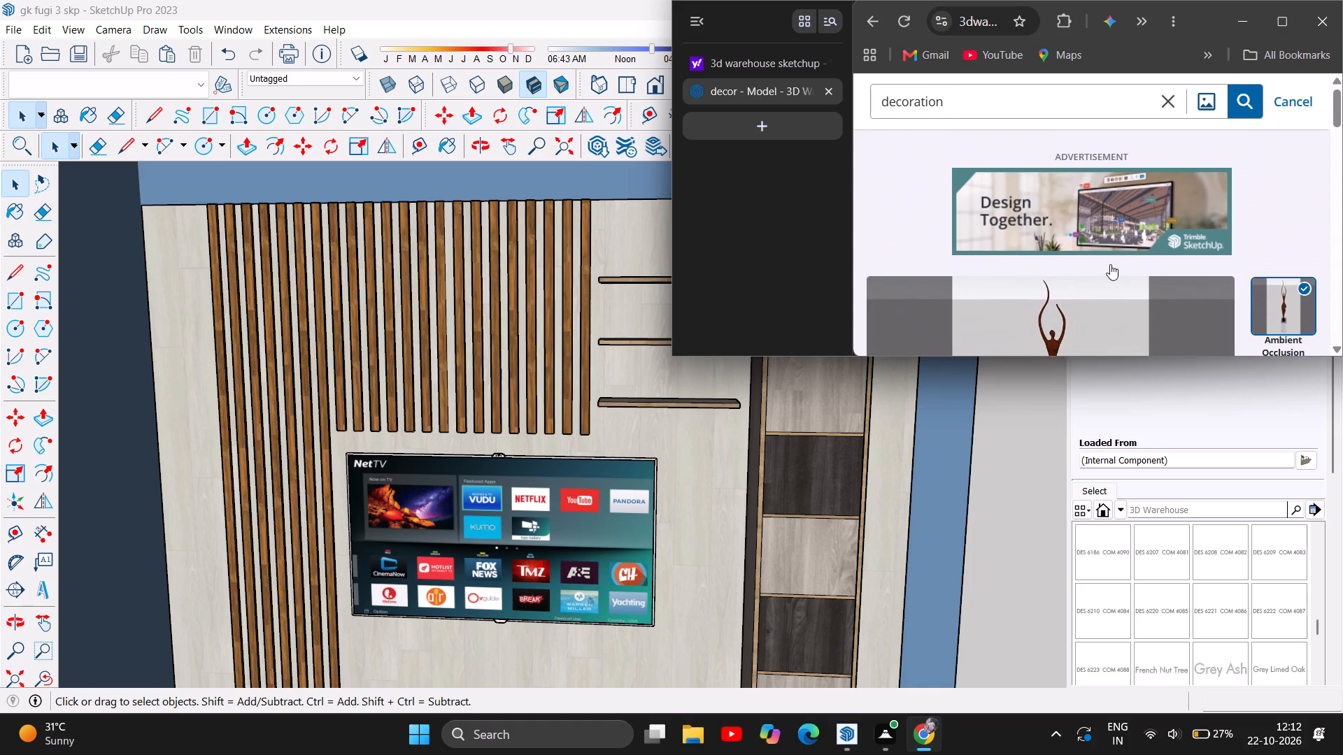
left_click(870, 18)
scroll(985, 271, "down", 5)
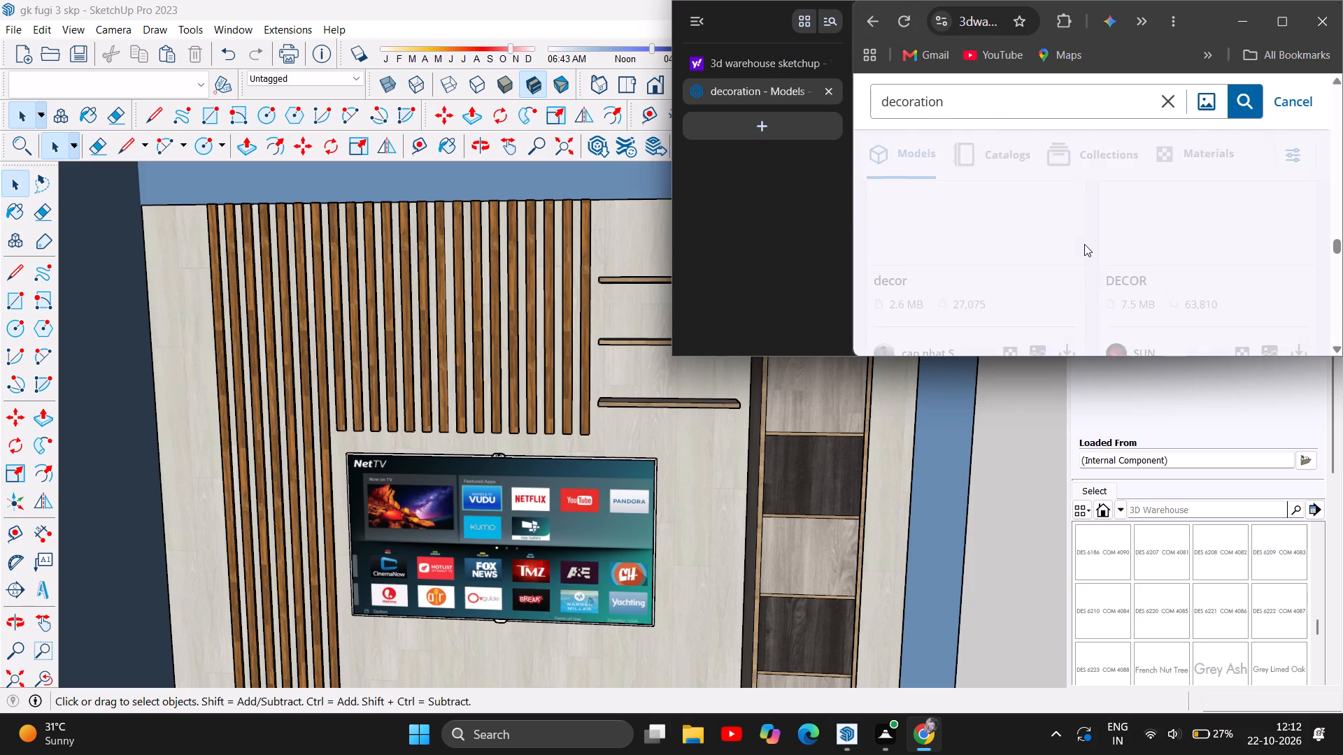
scroll(1070, 269, "down", 2)
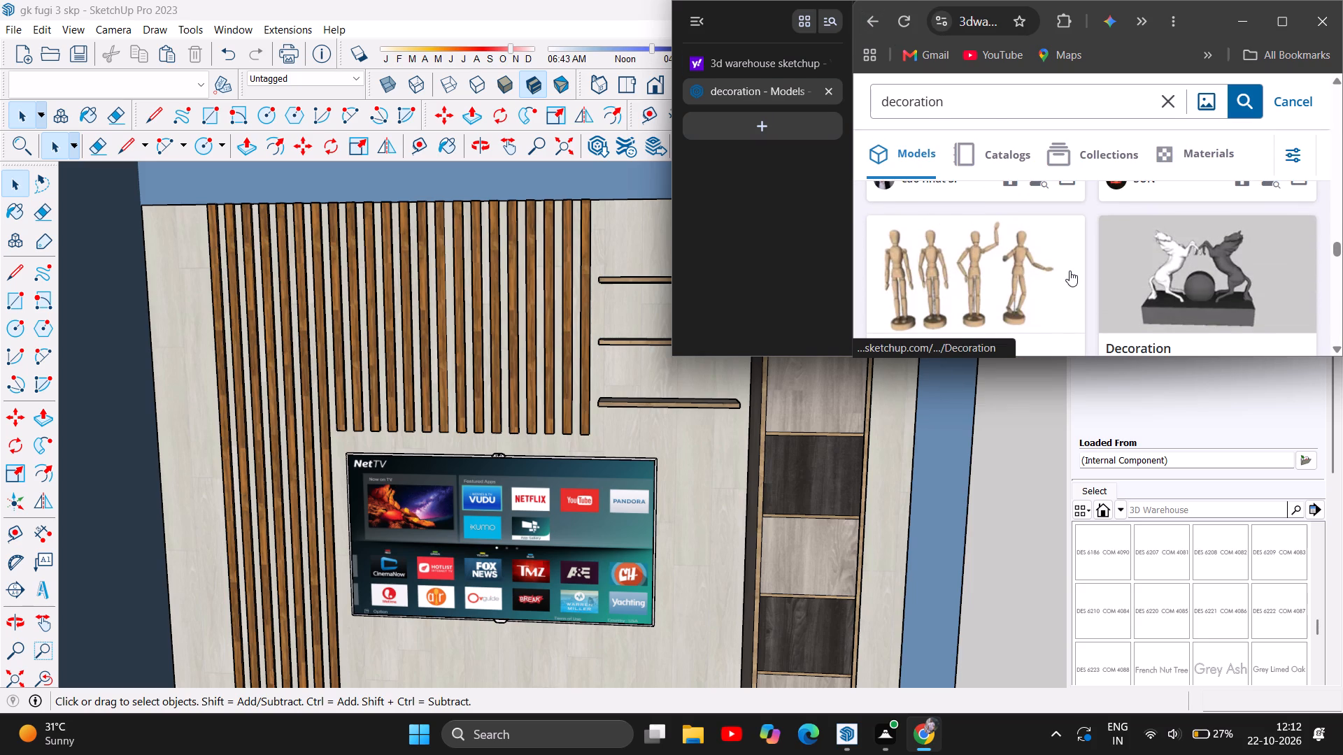
scroll(1070, 271, "down", 3)
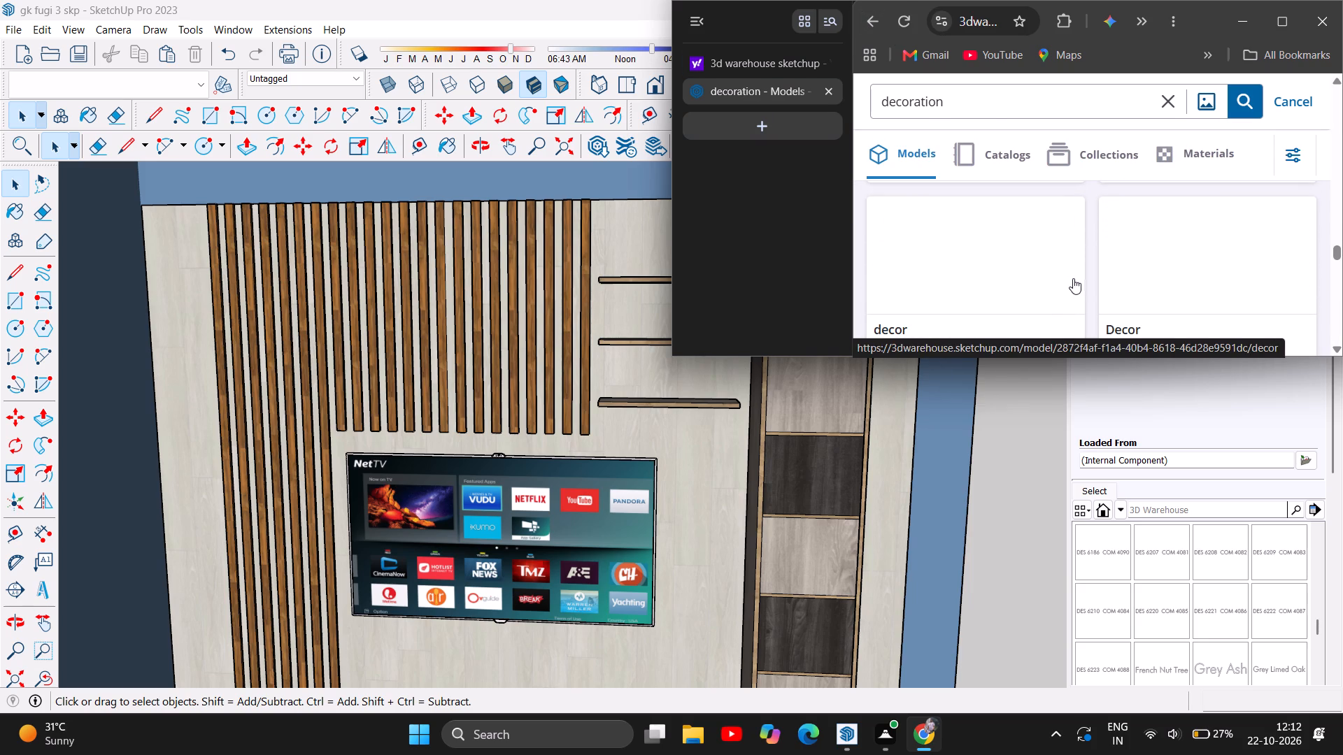
Search 3D Warehouse models for "ganesha".
left_click(1168, 102)
left_click(1073, 99)
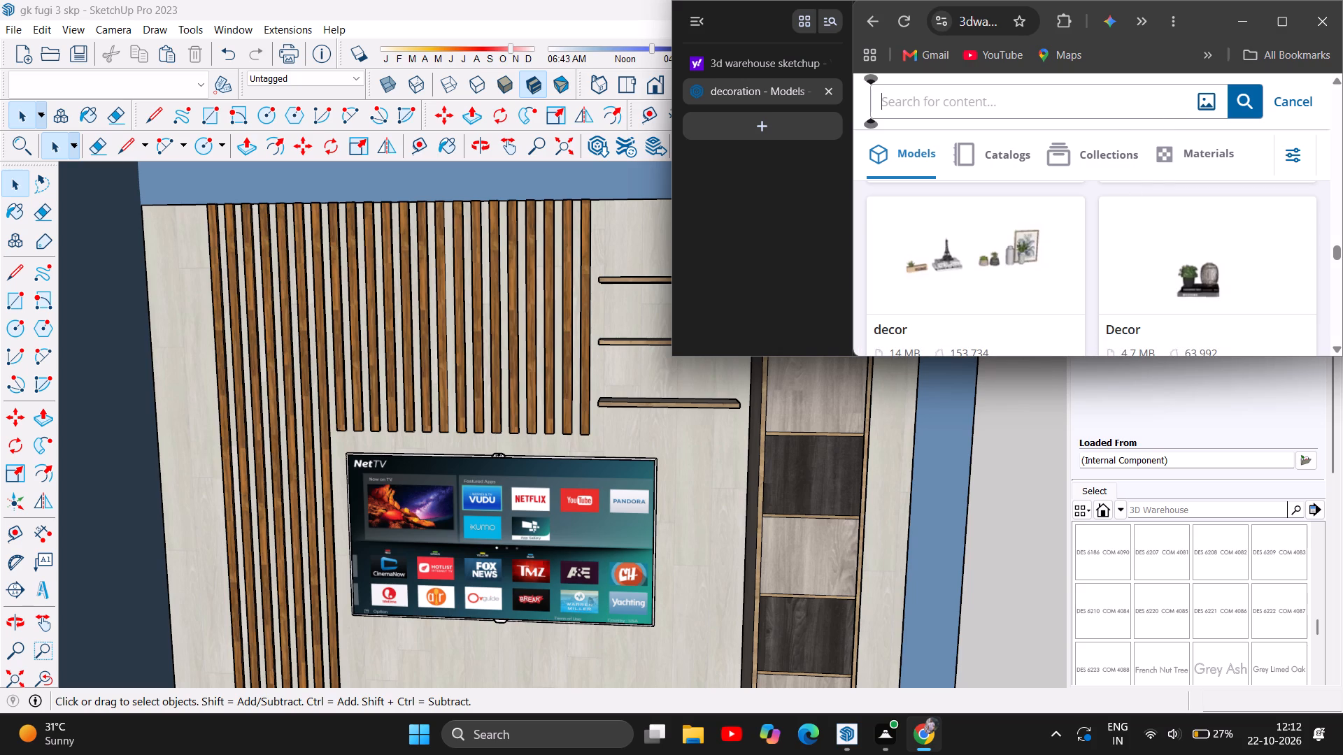
type("ganesha")
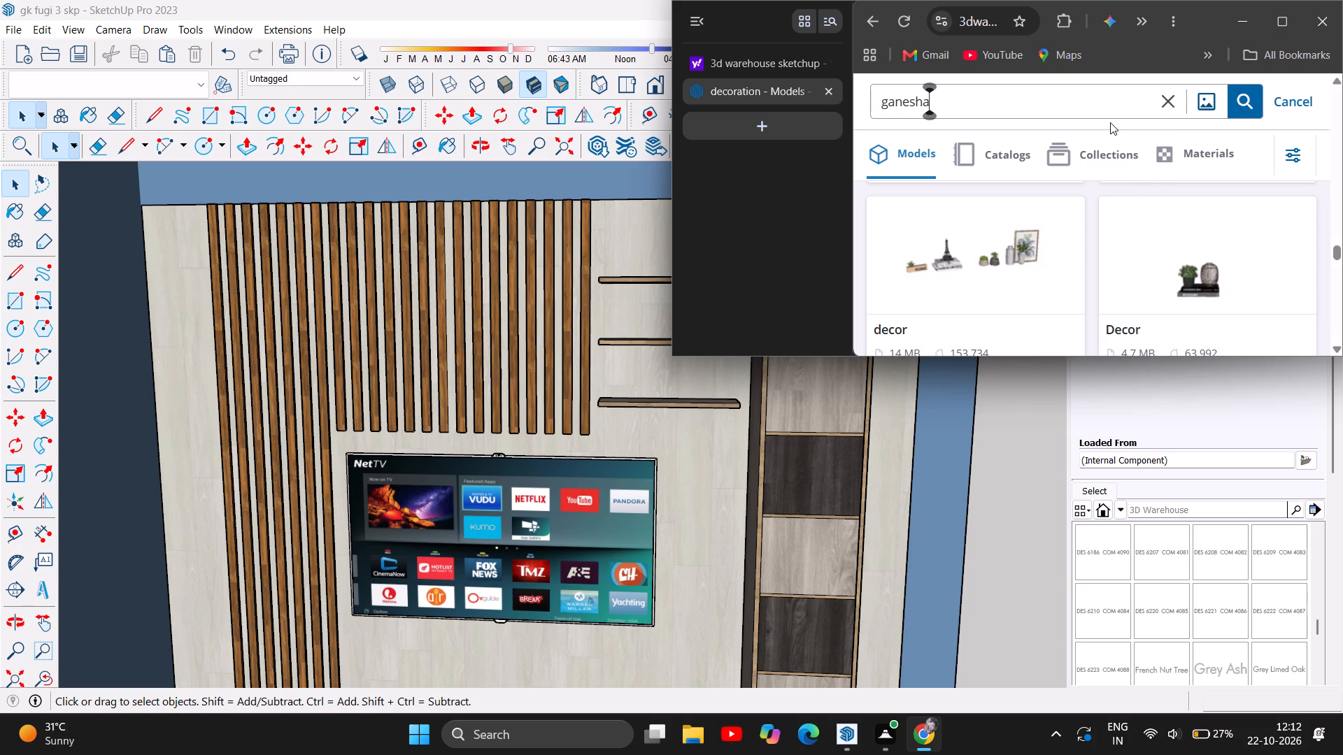
left_click(1252, 92)
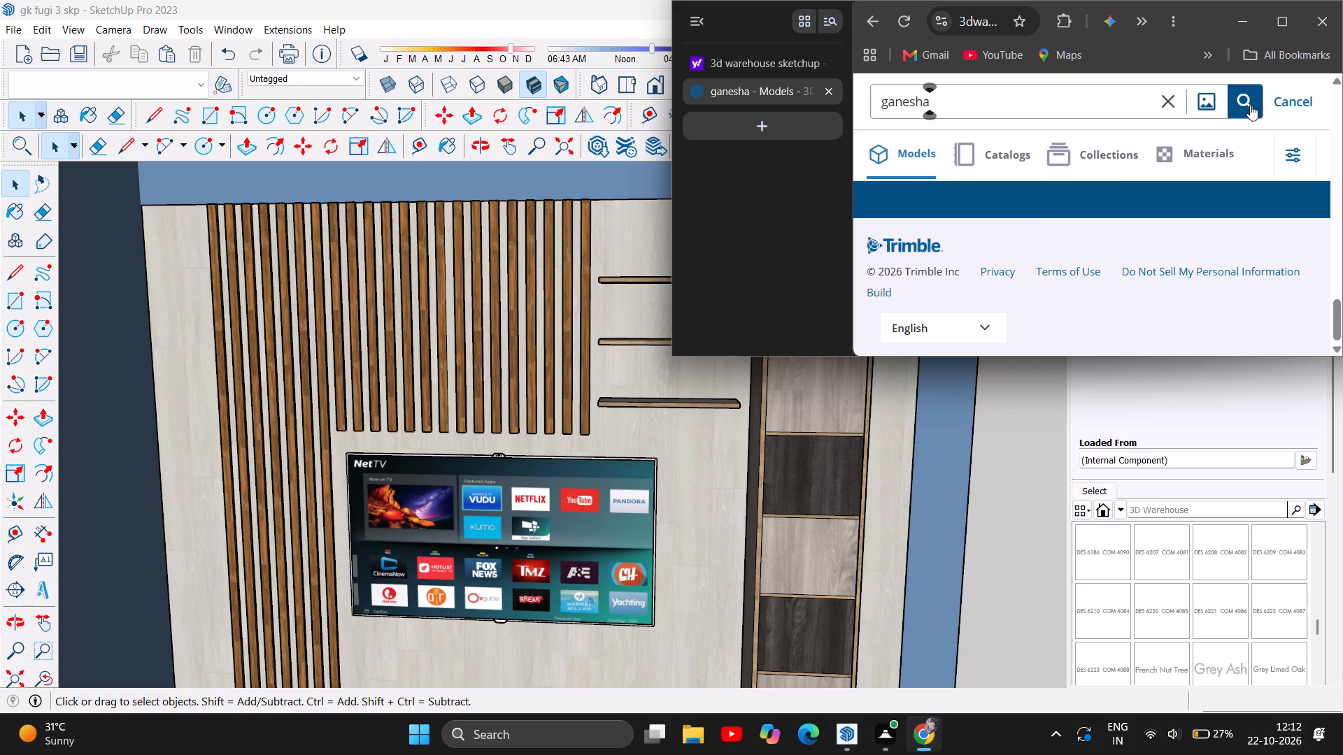
scroll(1015, 286, "down", 5)
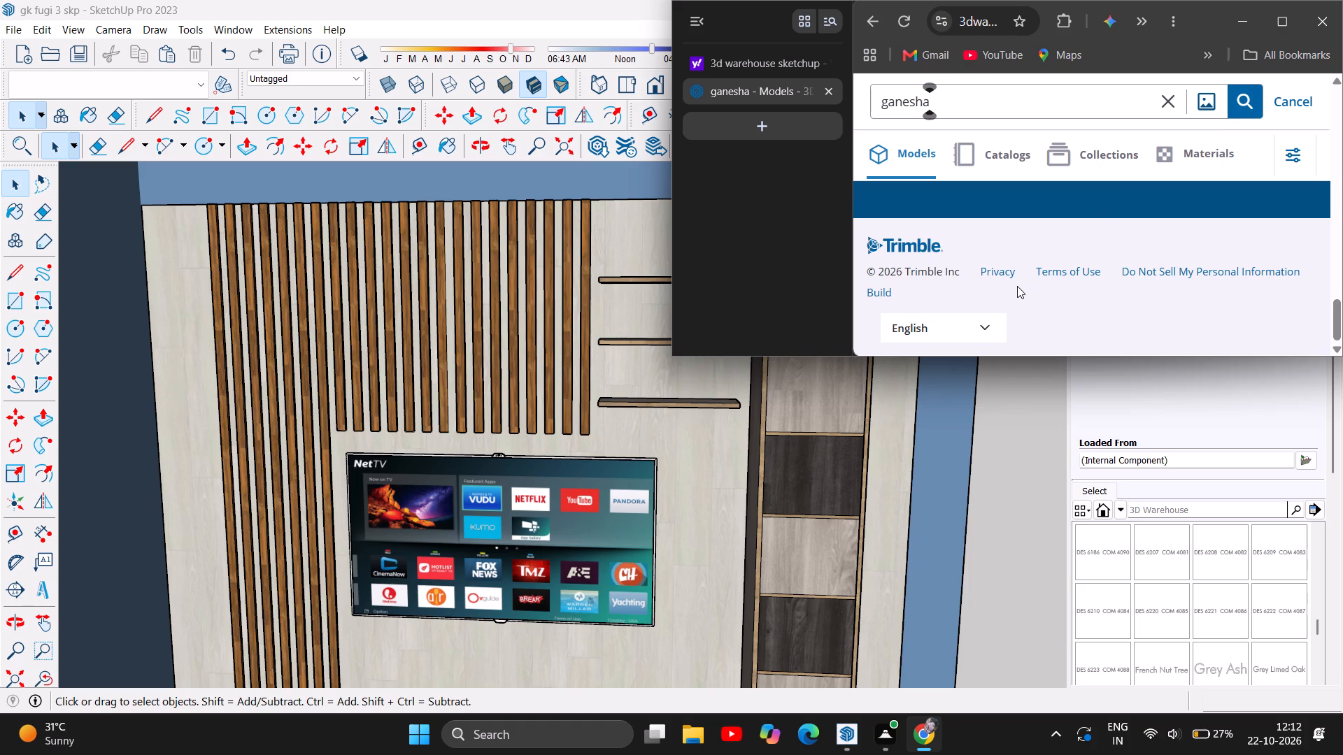
scroll(1018, 285, "up", 19)
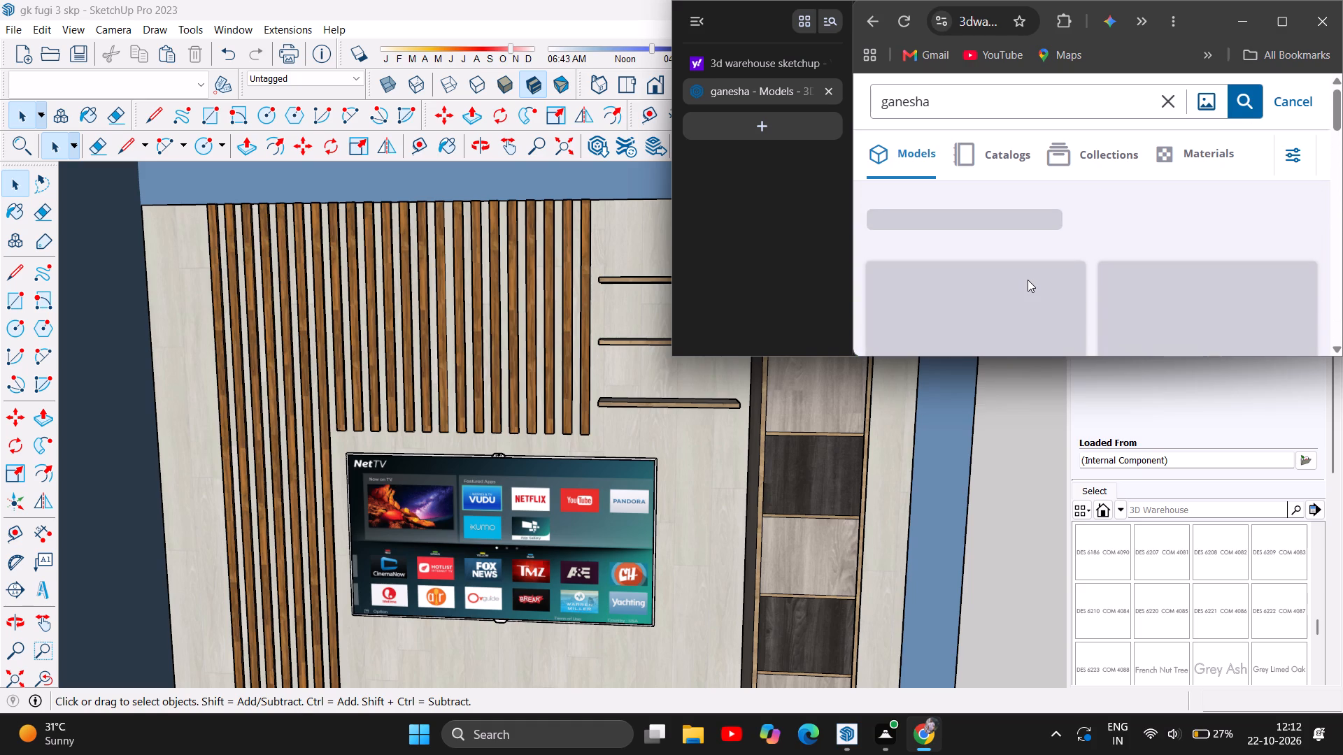
scroll(1028, 280, "up", 2)
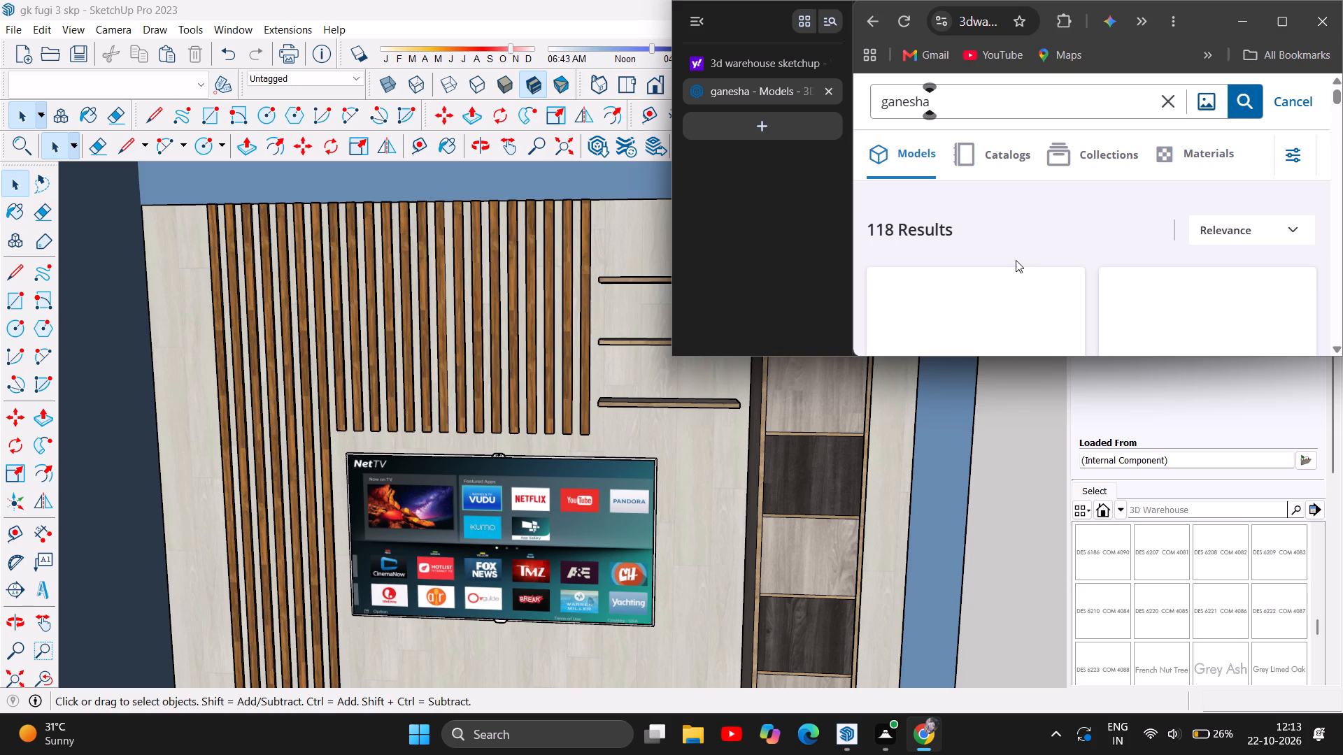
Look through the ganesha models for a statue suitable for the shelves.
scroll(1015, 260, "down", 1)
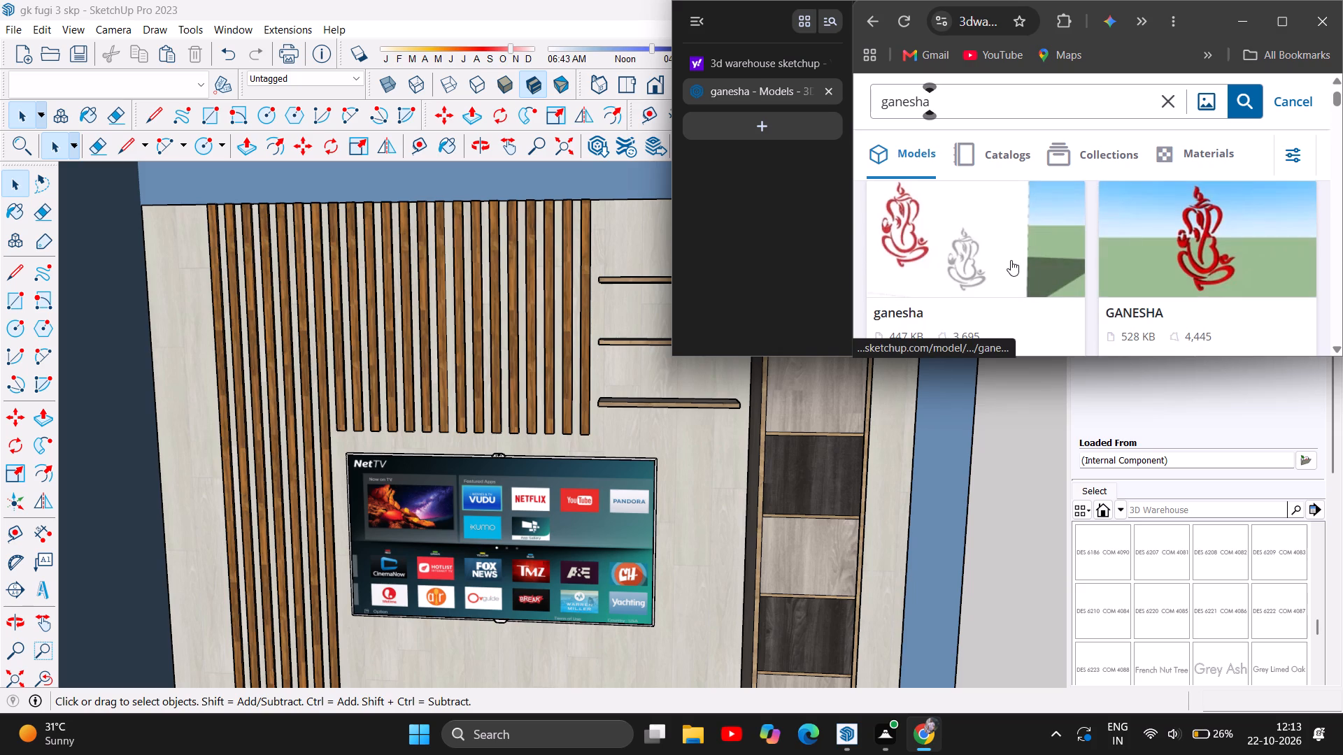
scroll(1011, 260, "down", 1)
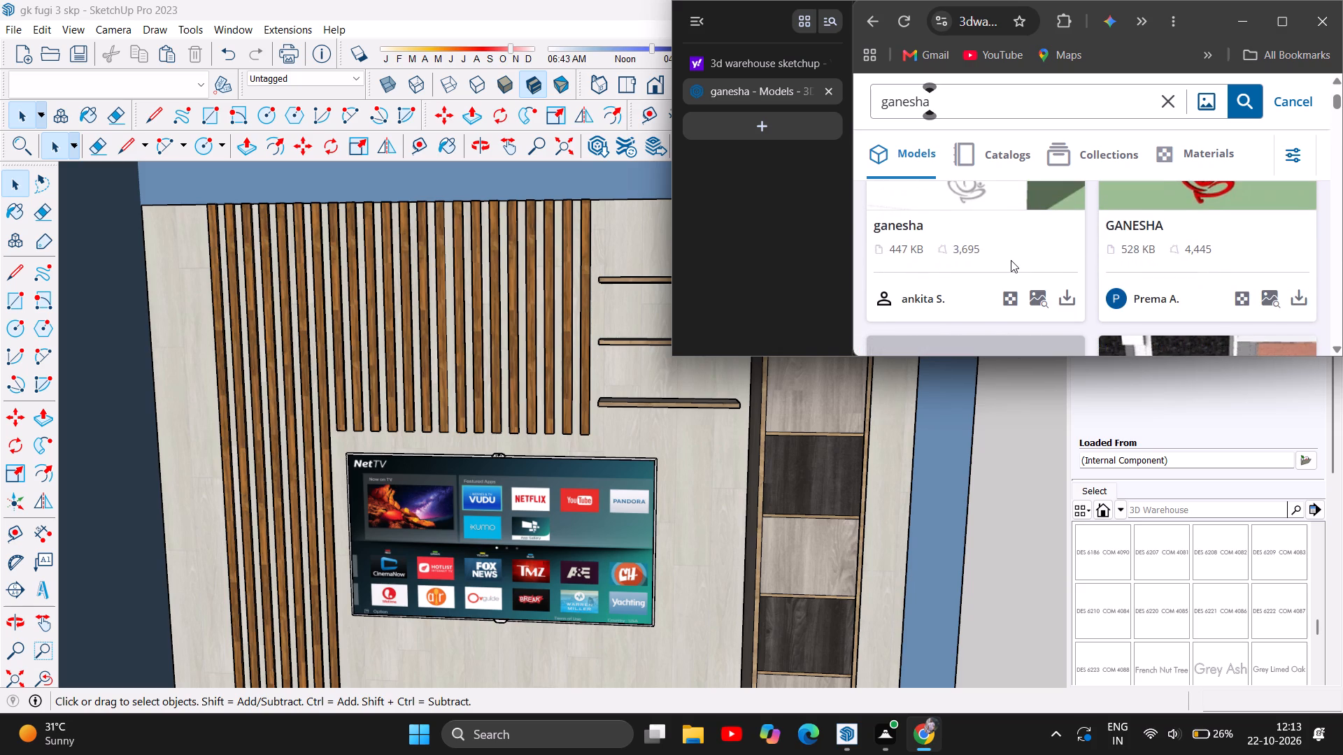
scroll(1011, 260, "down", 2)
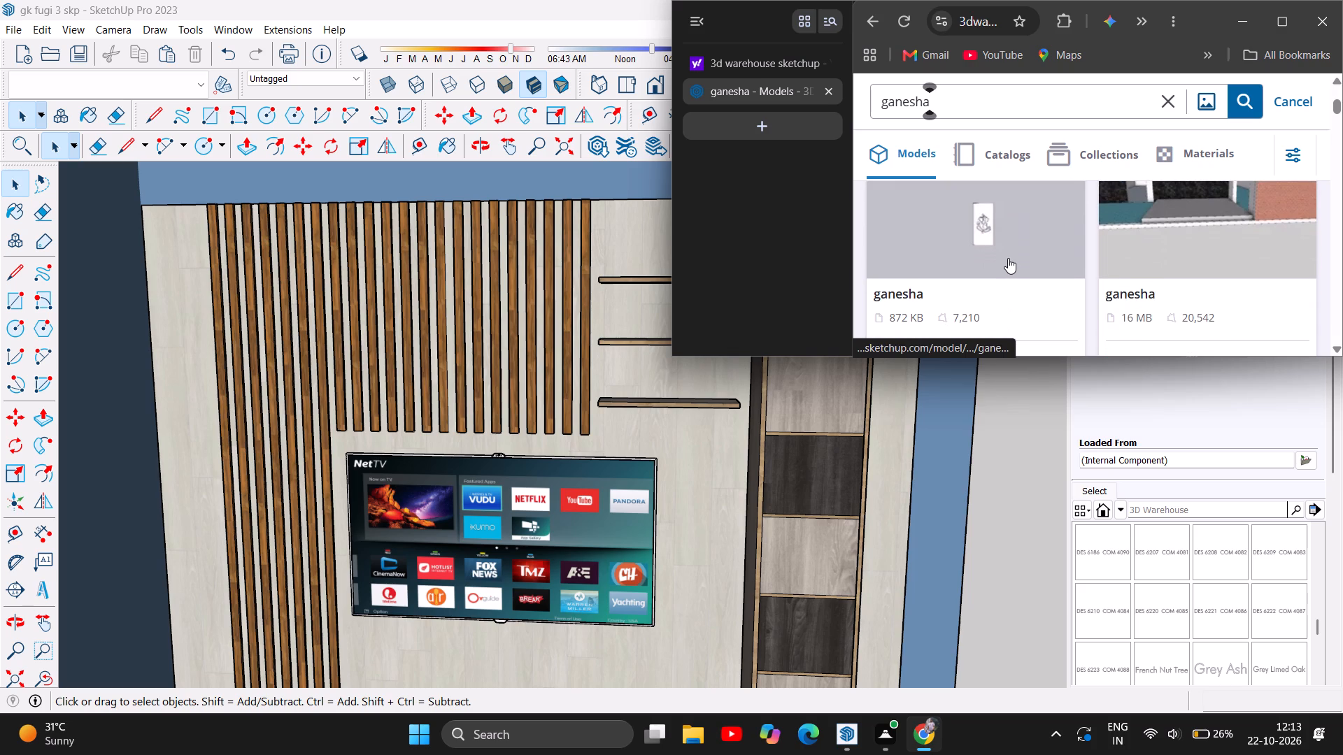
scroll(1008, 258, "down", 3)
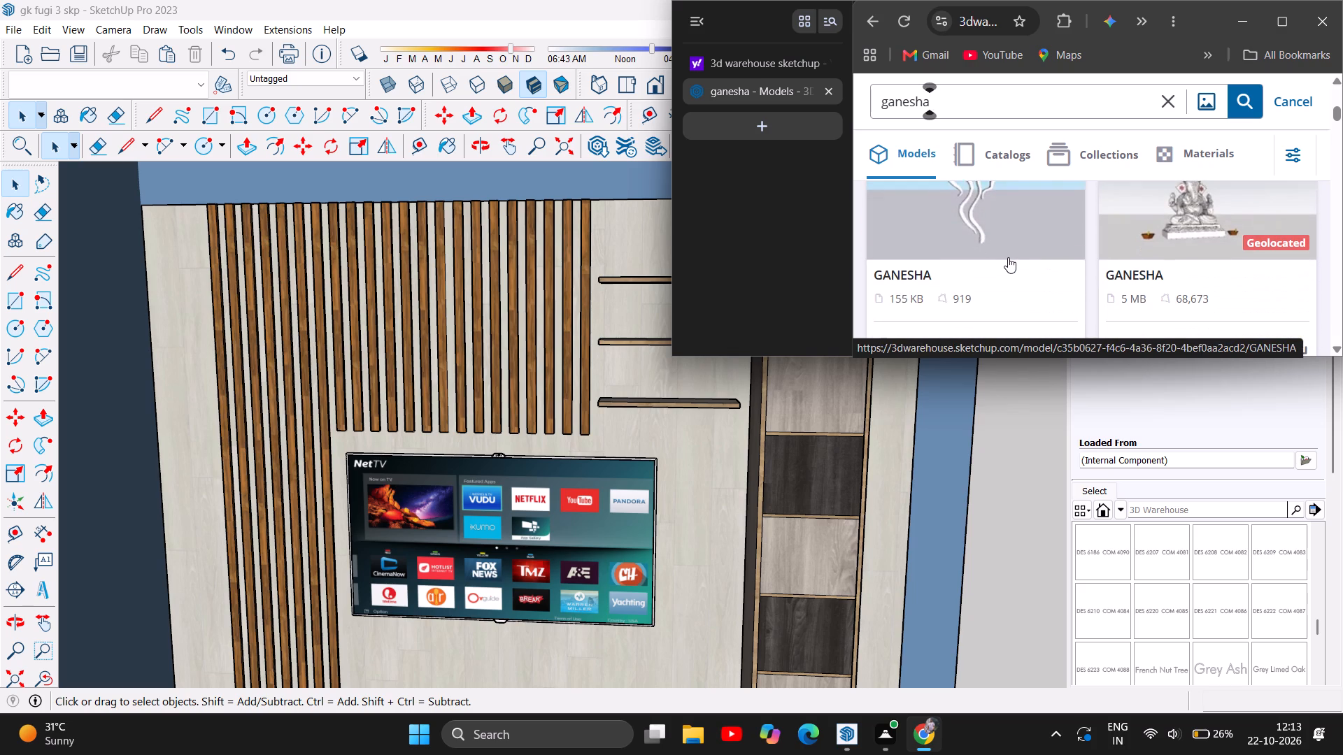
scroll(1008, 257, "up", 1)
scroll(1008, 257, "down", 2)
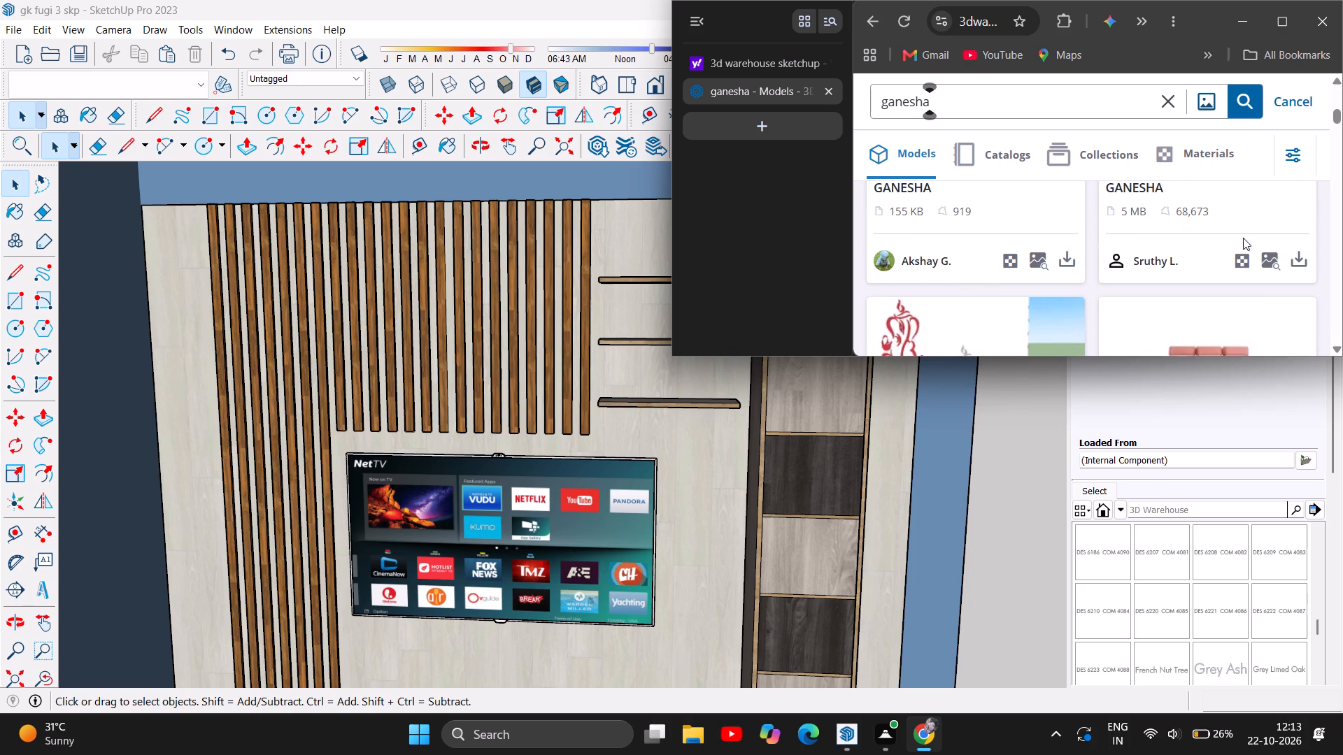
scroll(1126, 245, "down", 3)
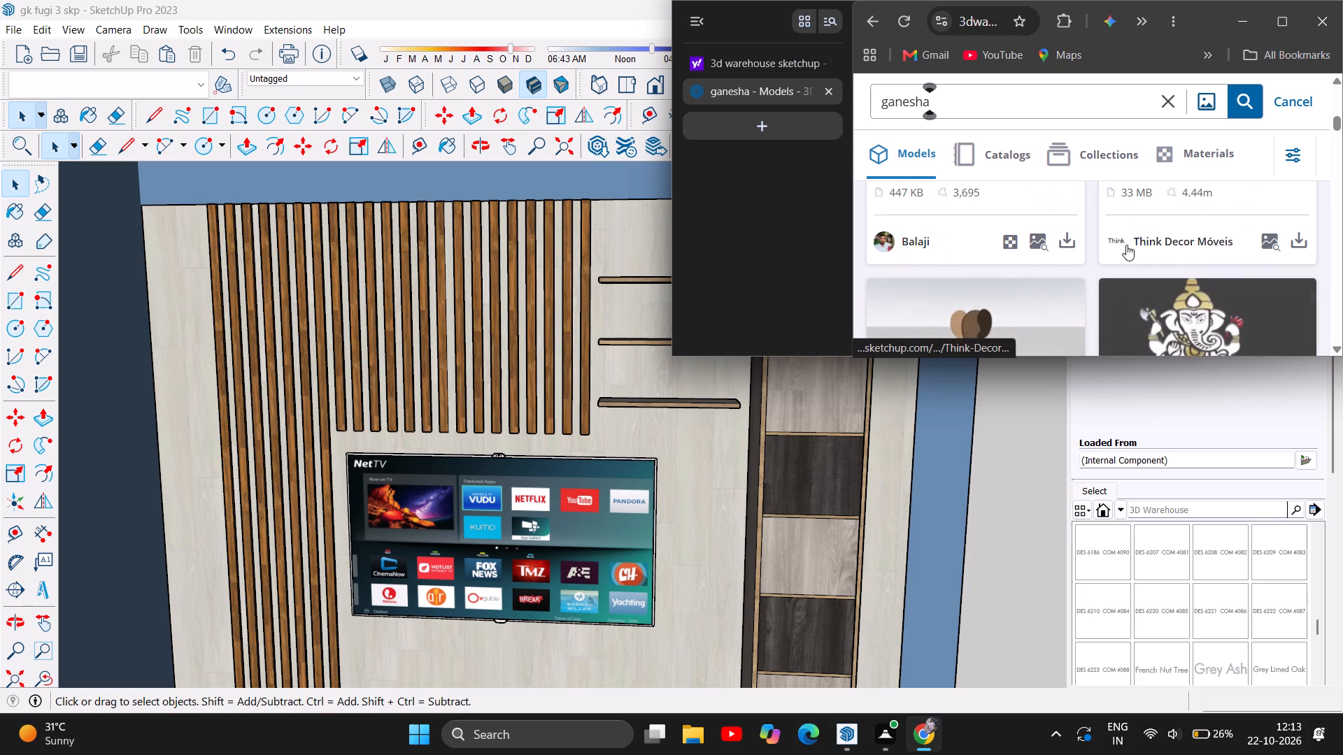
scroll(1126, 245, "down", 3)
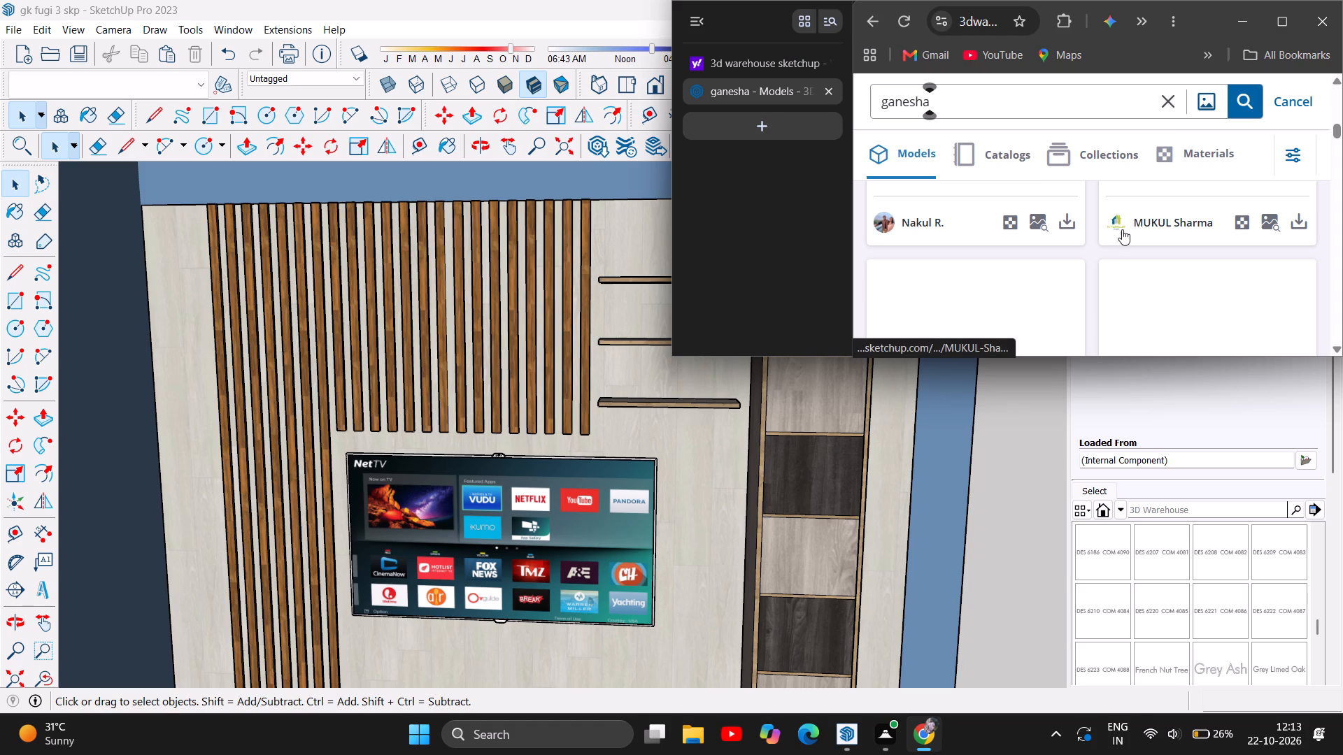
scroll(1123, 229, "down", 1)
scroll(1154, 239, "up", 3)
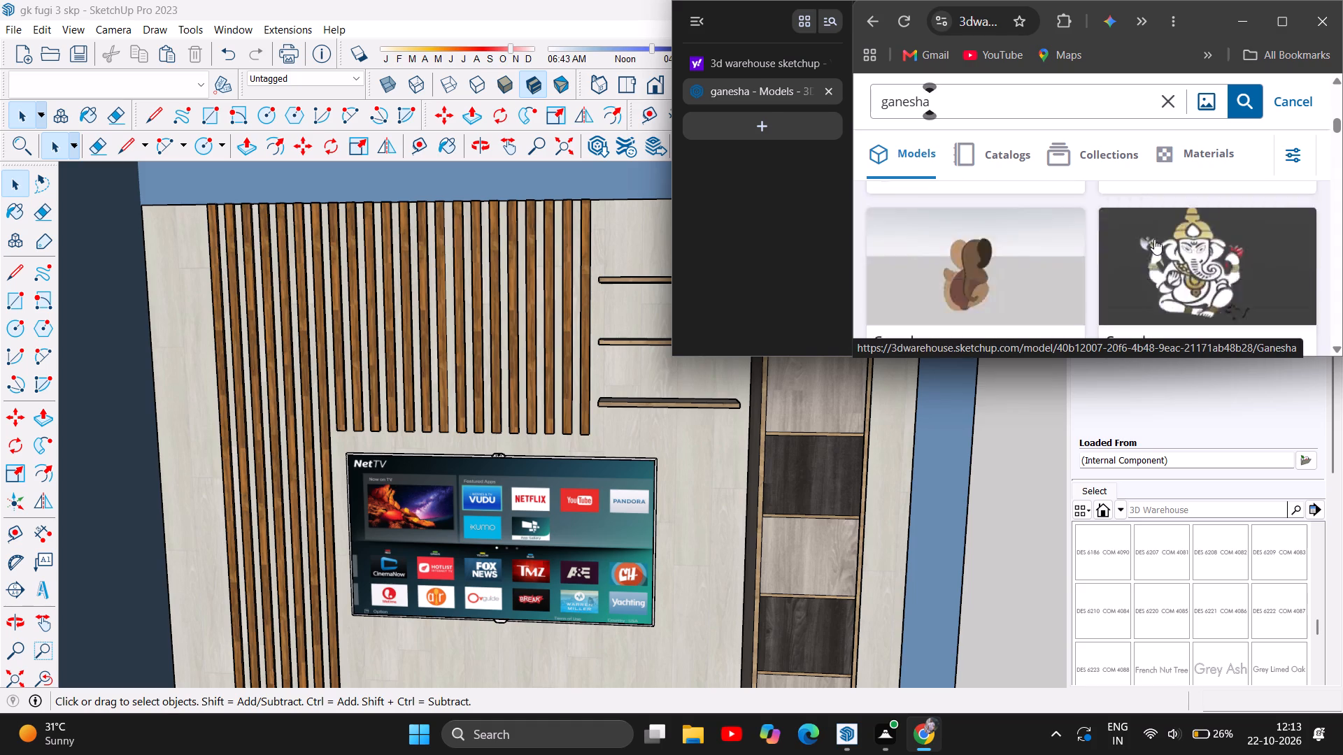
scroll(1154, 239, "up", 3)
scroll(1154, 239, "down", 4)
scroll(1154, 240, "up", 4)
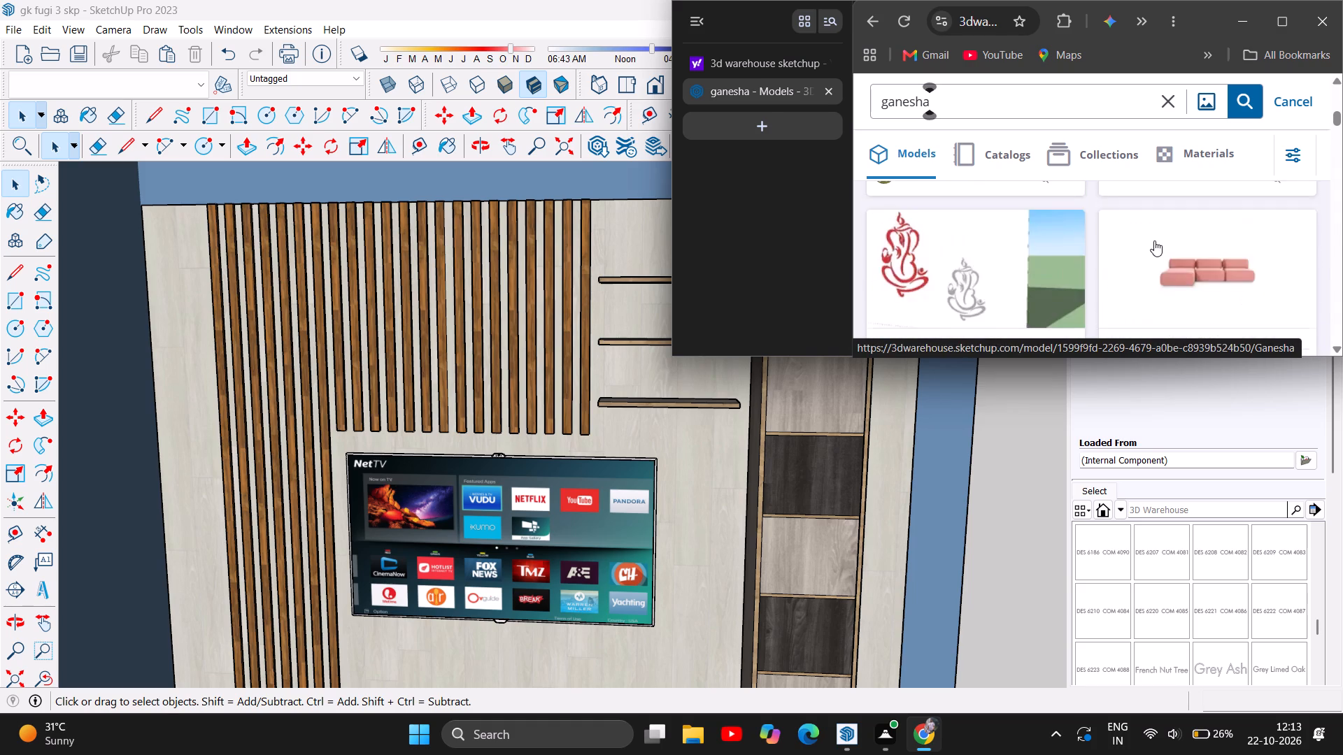
Download the 5 MB GANESHA seated statue model marked Geolocated.
scroll(1154, 240, "up", 4)
scroll(1154, 240, "down", 3)
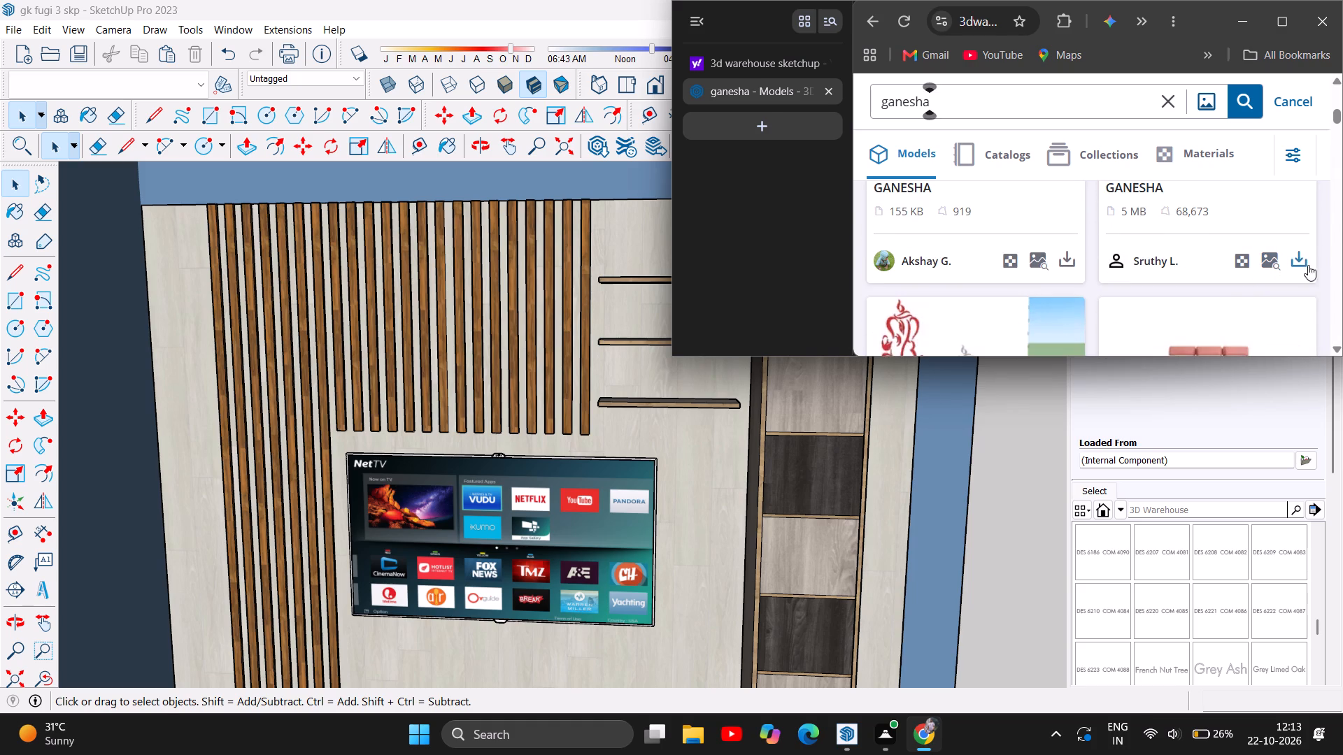
left_click(1302, 262)
left_click(1220, 150)
Import the 7713.+Free+Sketchup+Decorative+Model+Download sculpture from the Downloads folder into the TV unit model.
scroll(592, 446, "down", 4)
scroll(385, 423, "down", 7)
scroll(475, 380, "up", 2)
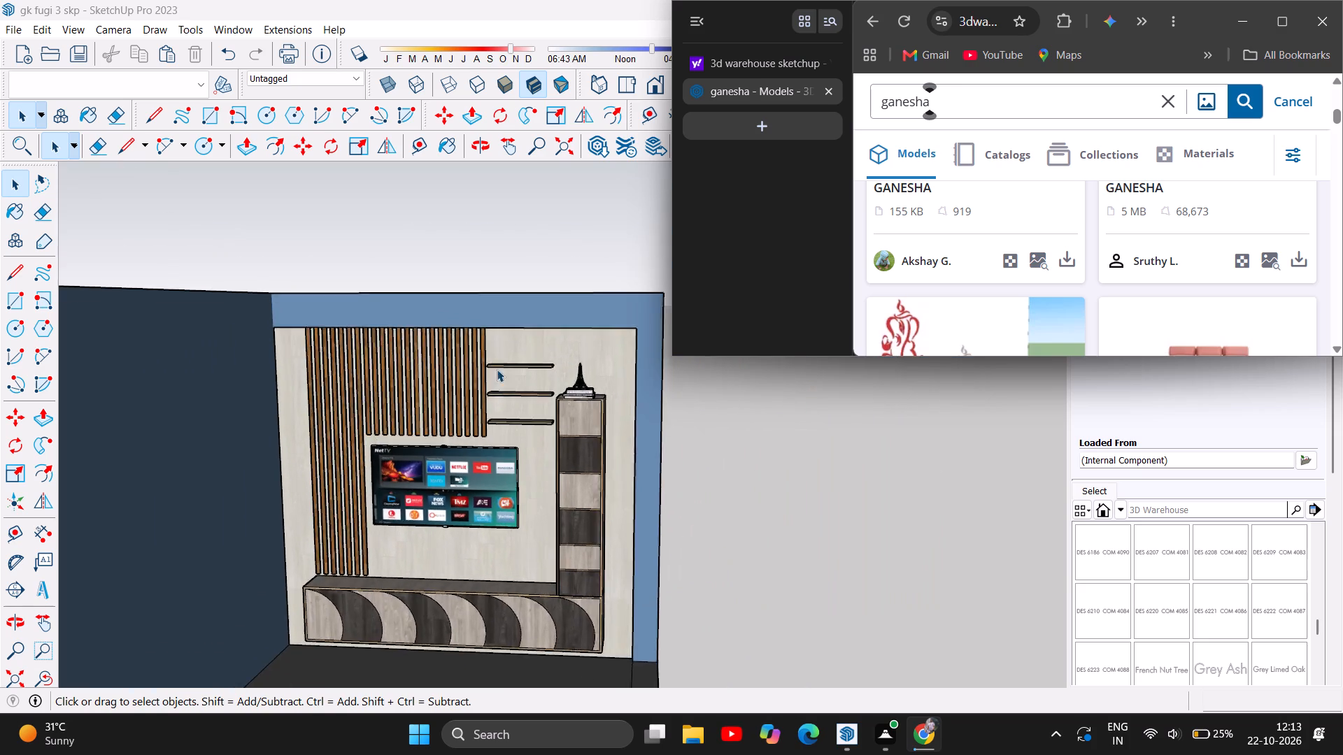
scroll(497, 369, "up", 5)
scroll(575, 378, "up", 3)
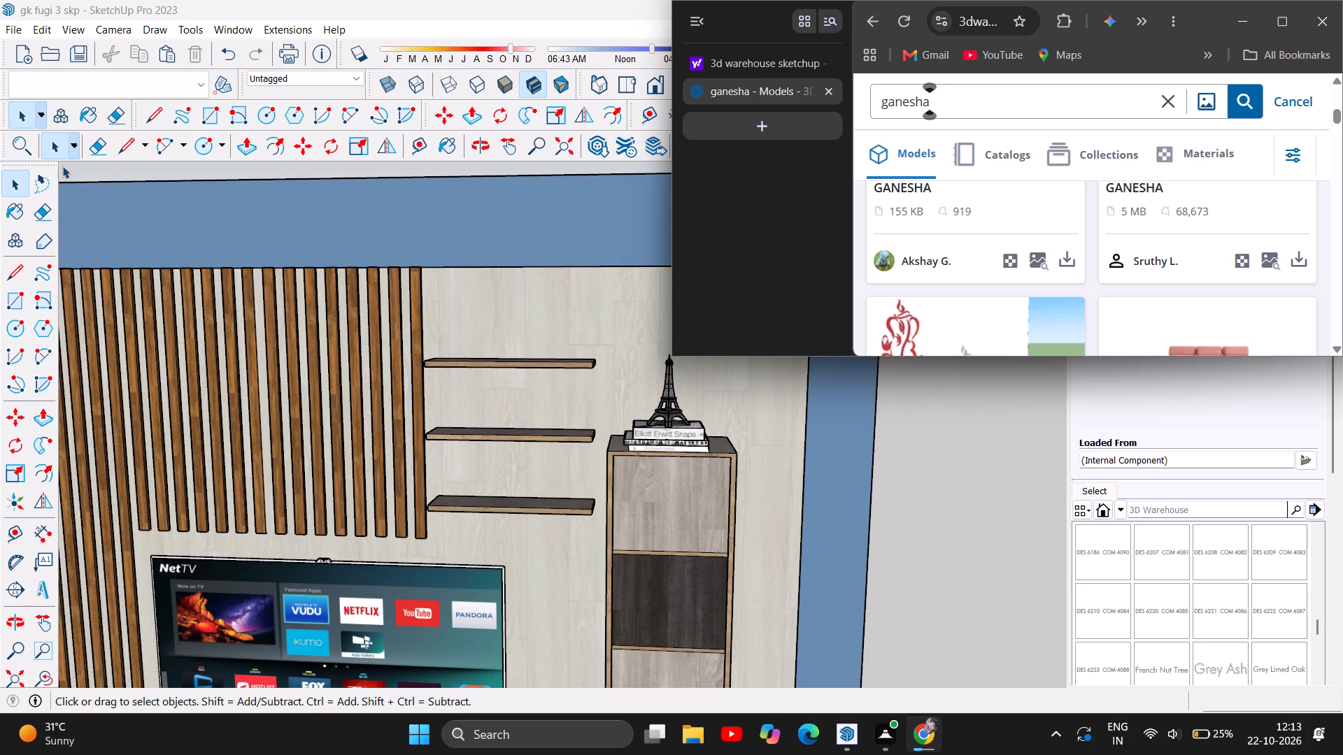
left_click(15, 29)
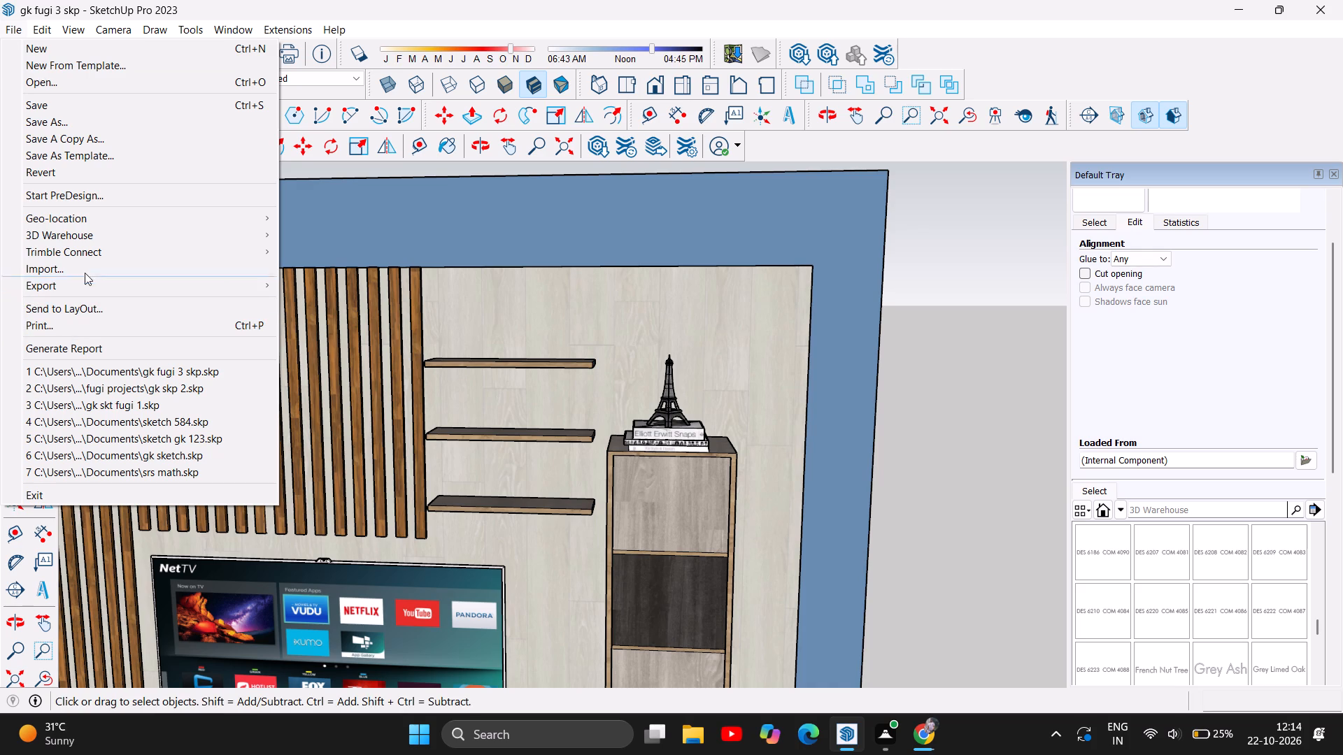
double_click(90, 264)
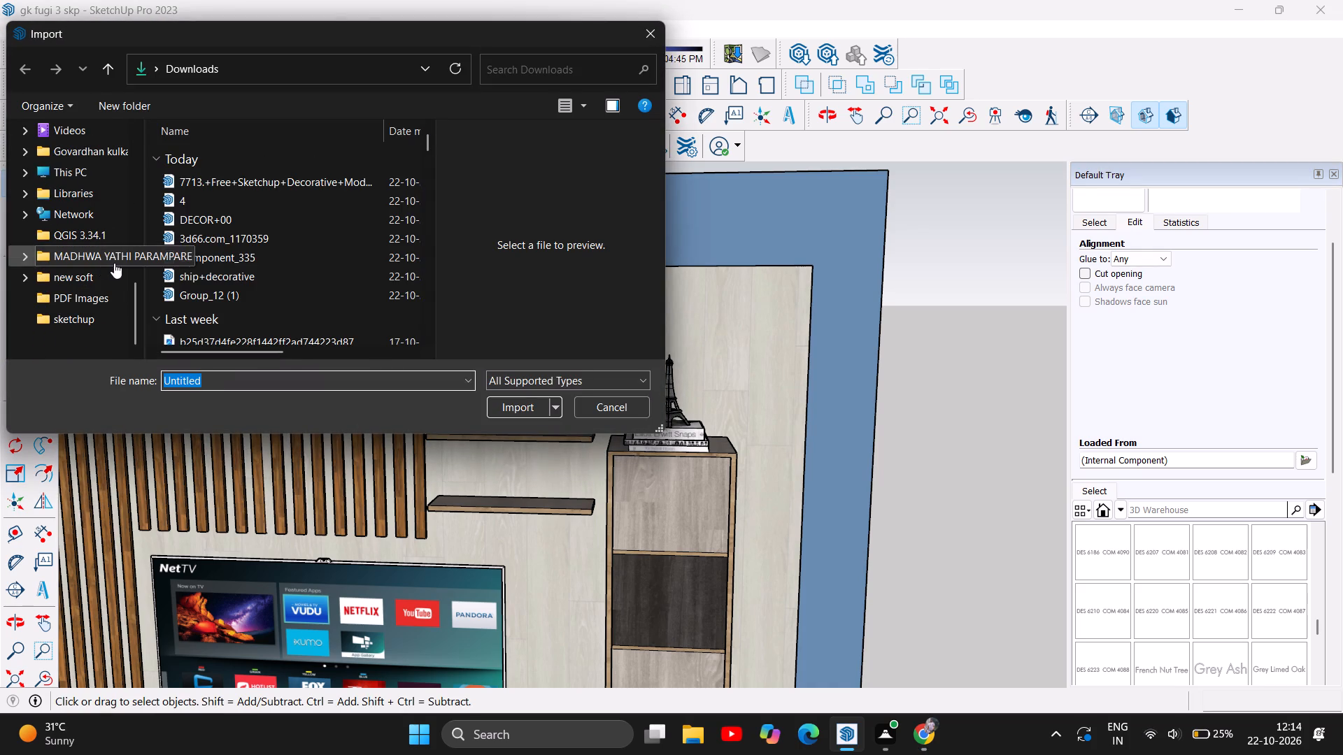
left_click(312, 178)
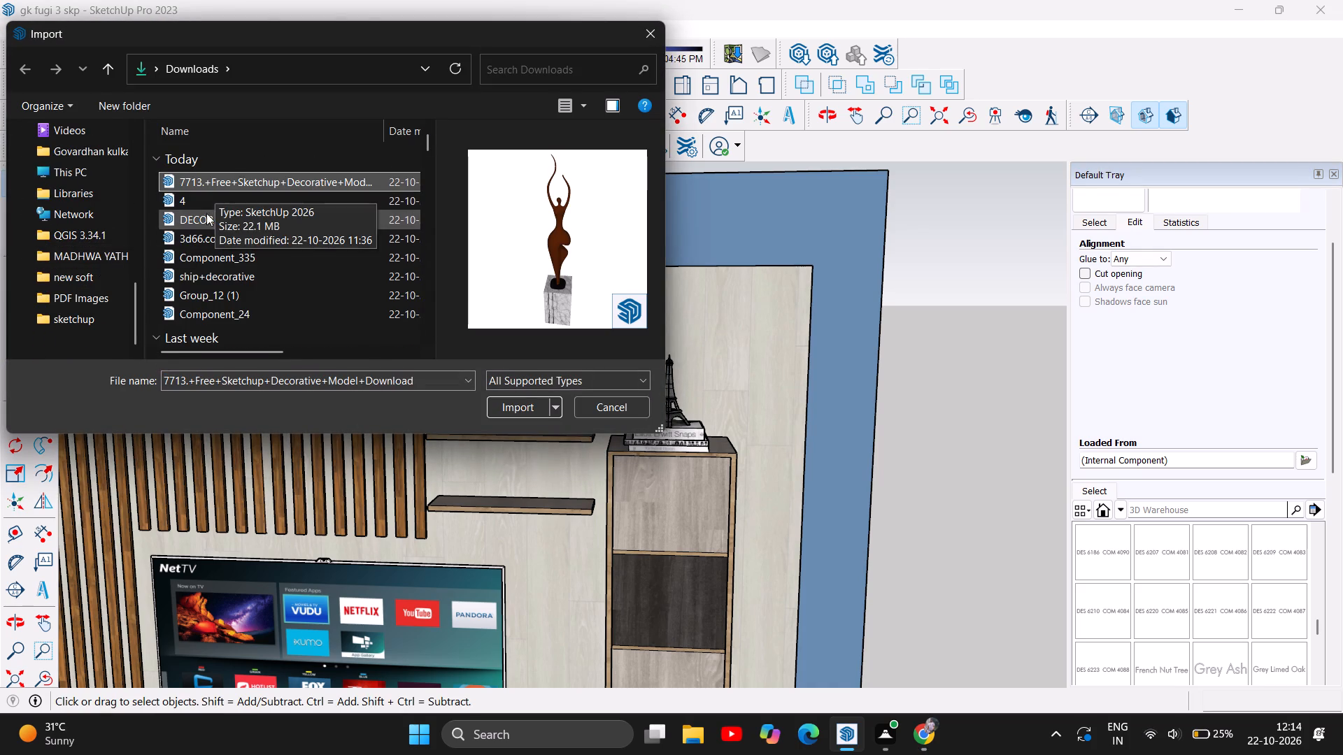
left_click(518, 401)
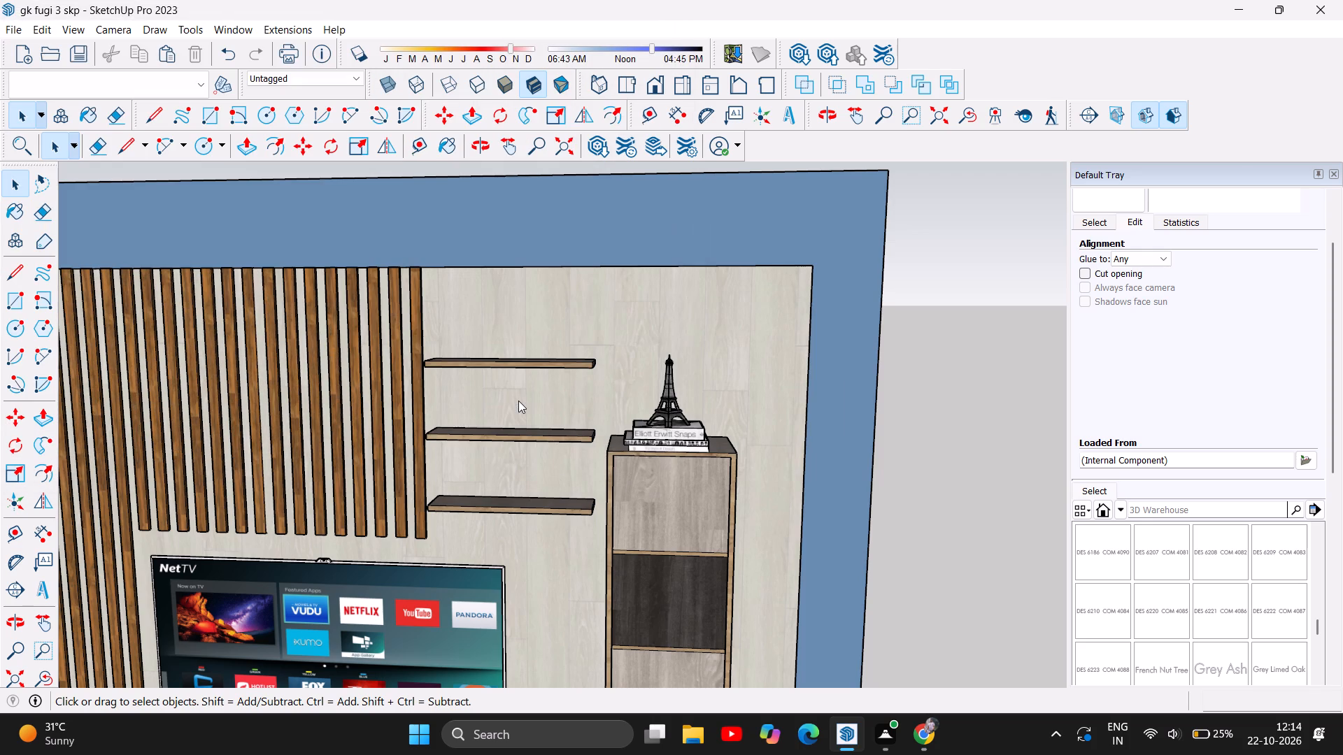
Place the imported figure sculpture on the room floor in front of the TV cabinet.
left_click(796, 419)
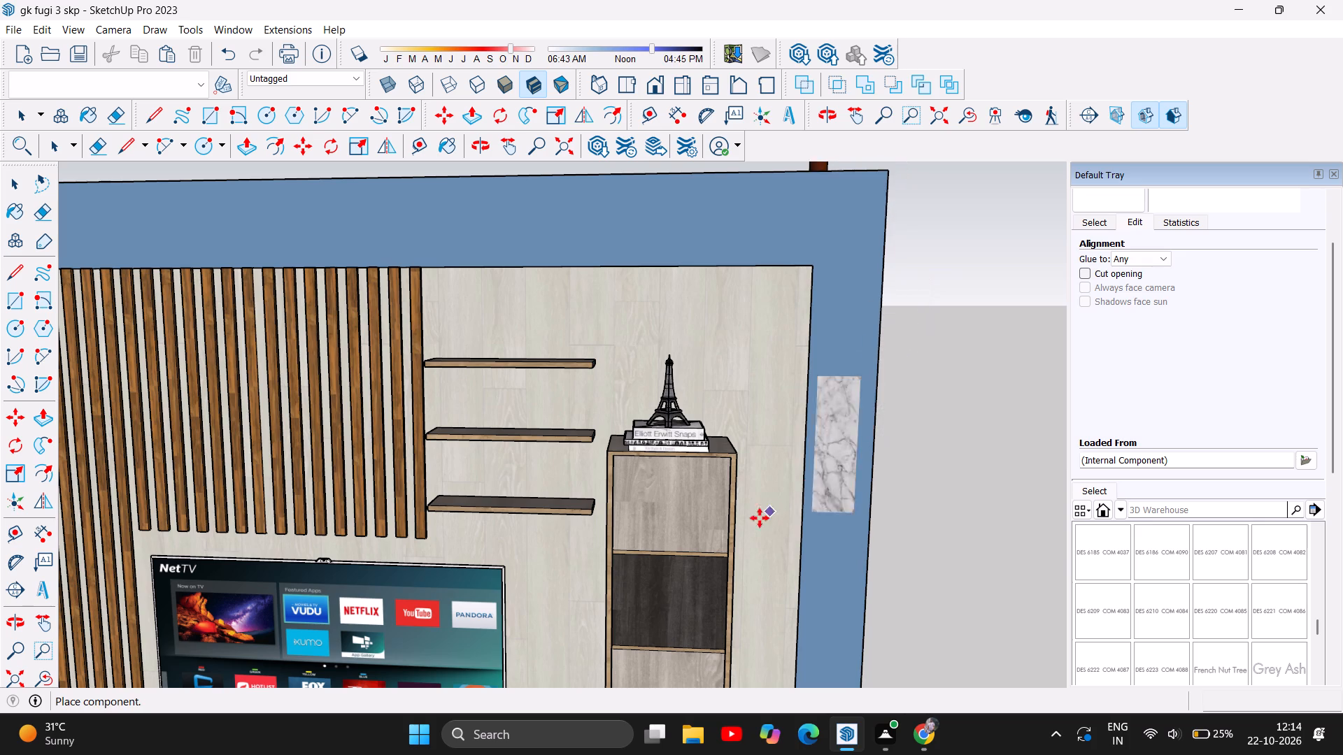
scroll(599, 461, "down", 2)
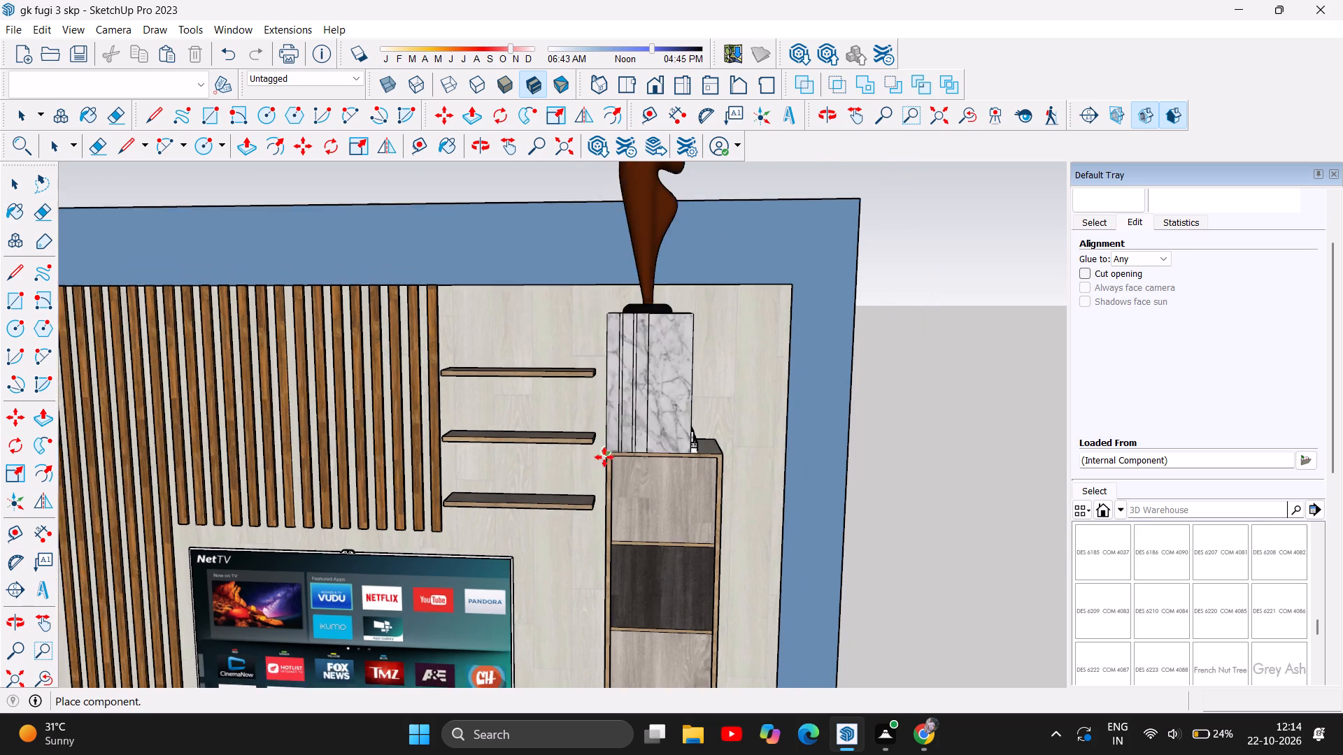
scroll(604, 457, "down", 4)
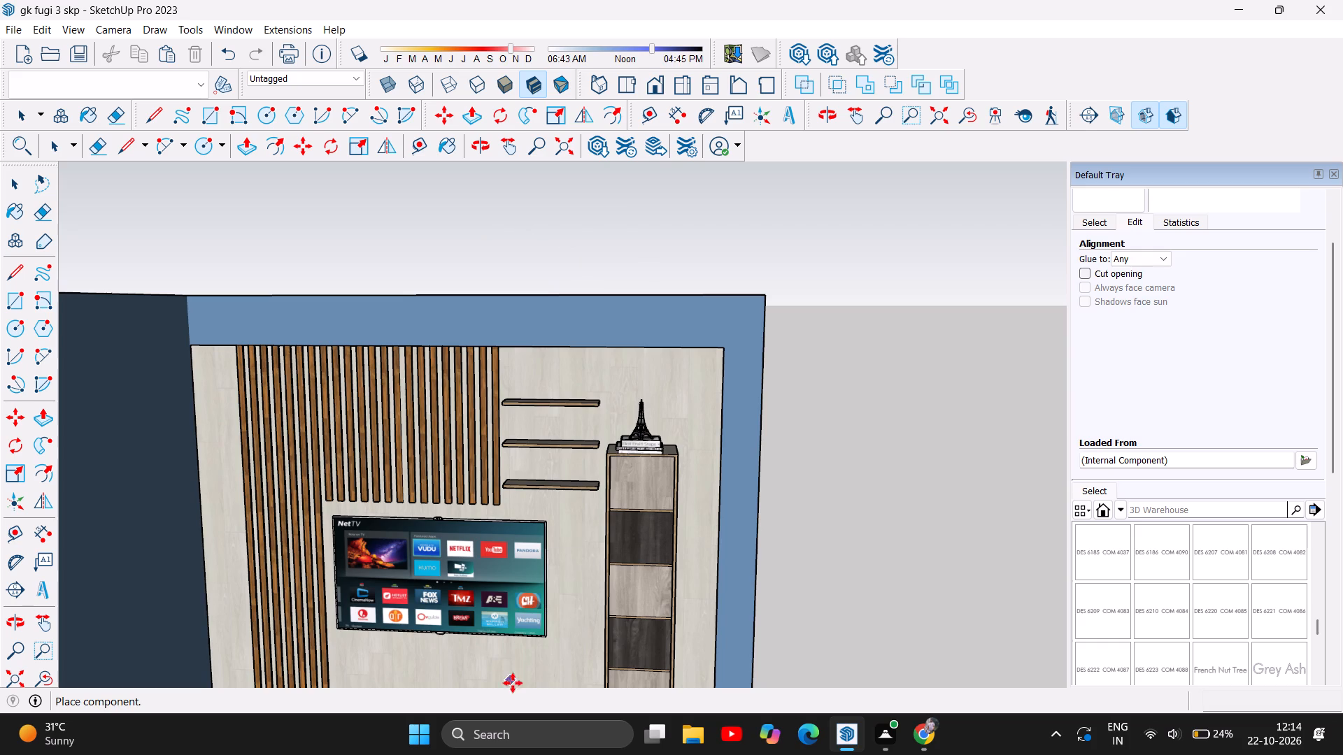
scroll(627, 417, "down", 11)
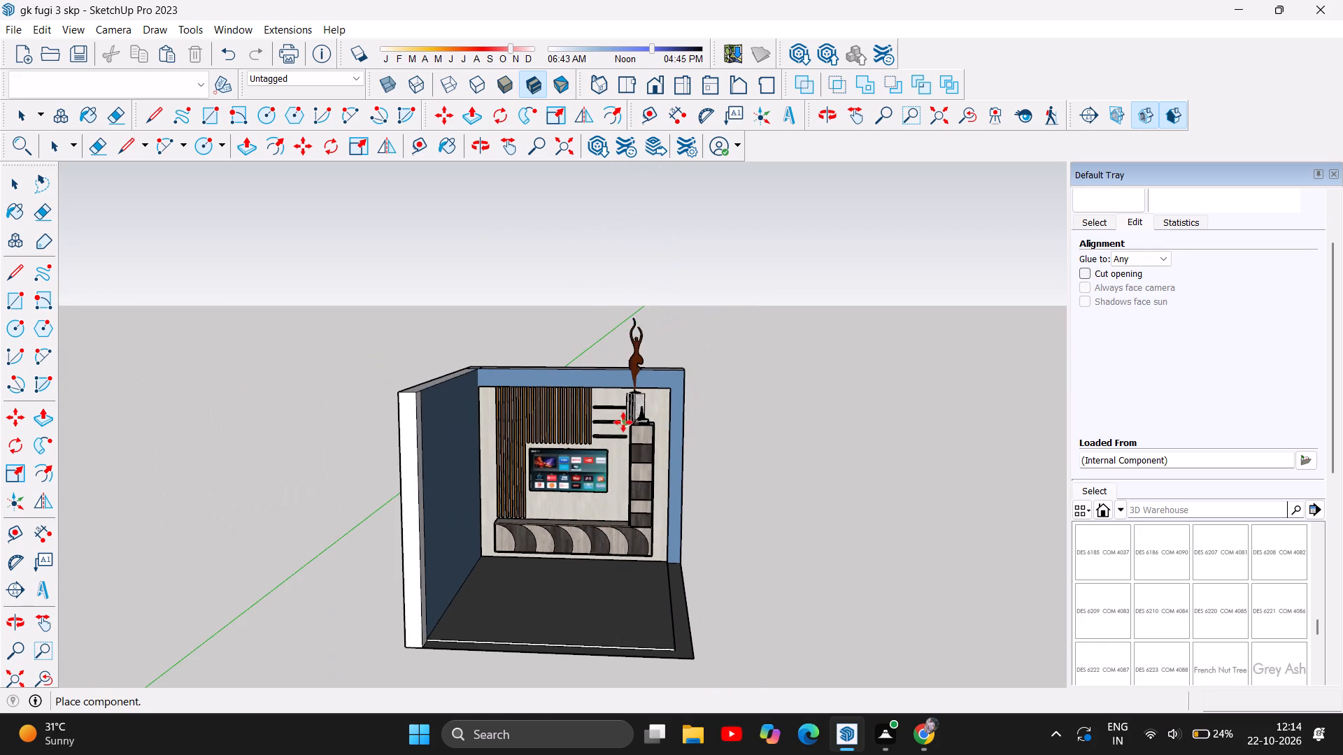
scroll(623, 401, "up", 10)
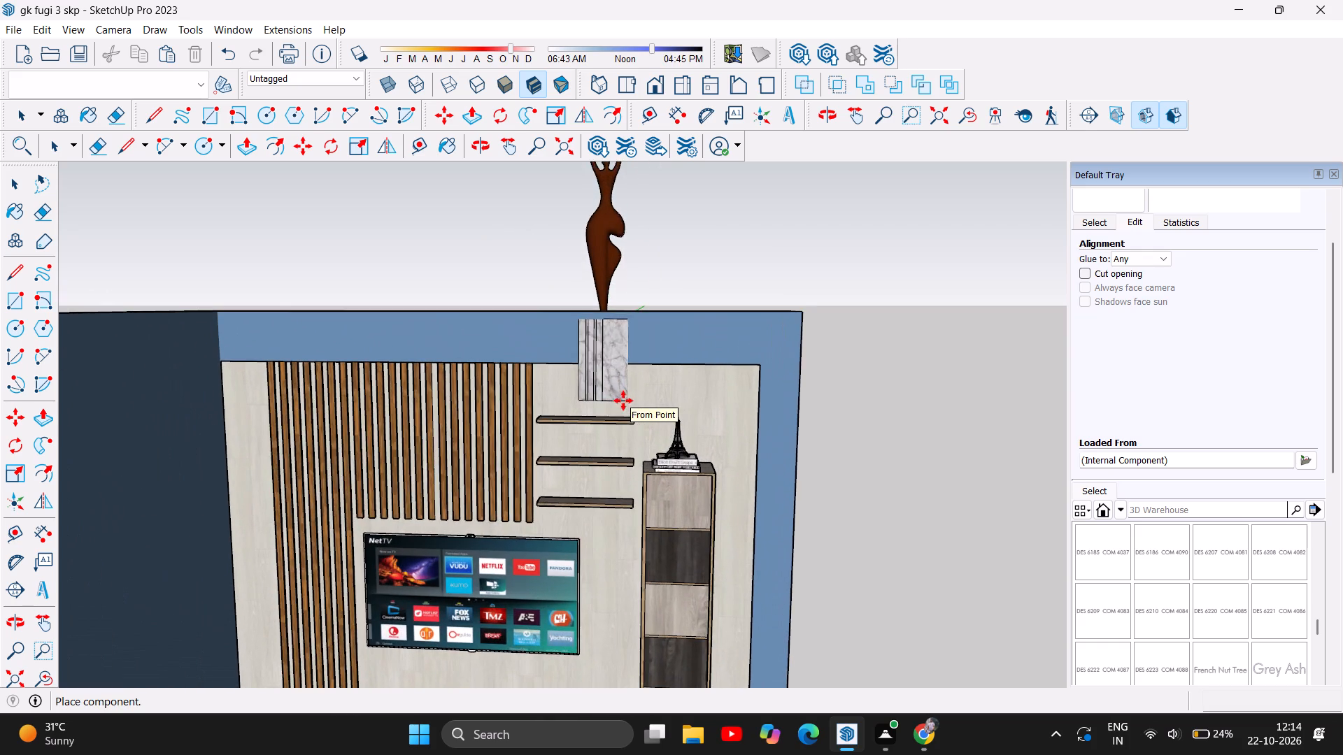
scroll(621, 401, "up", 1)
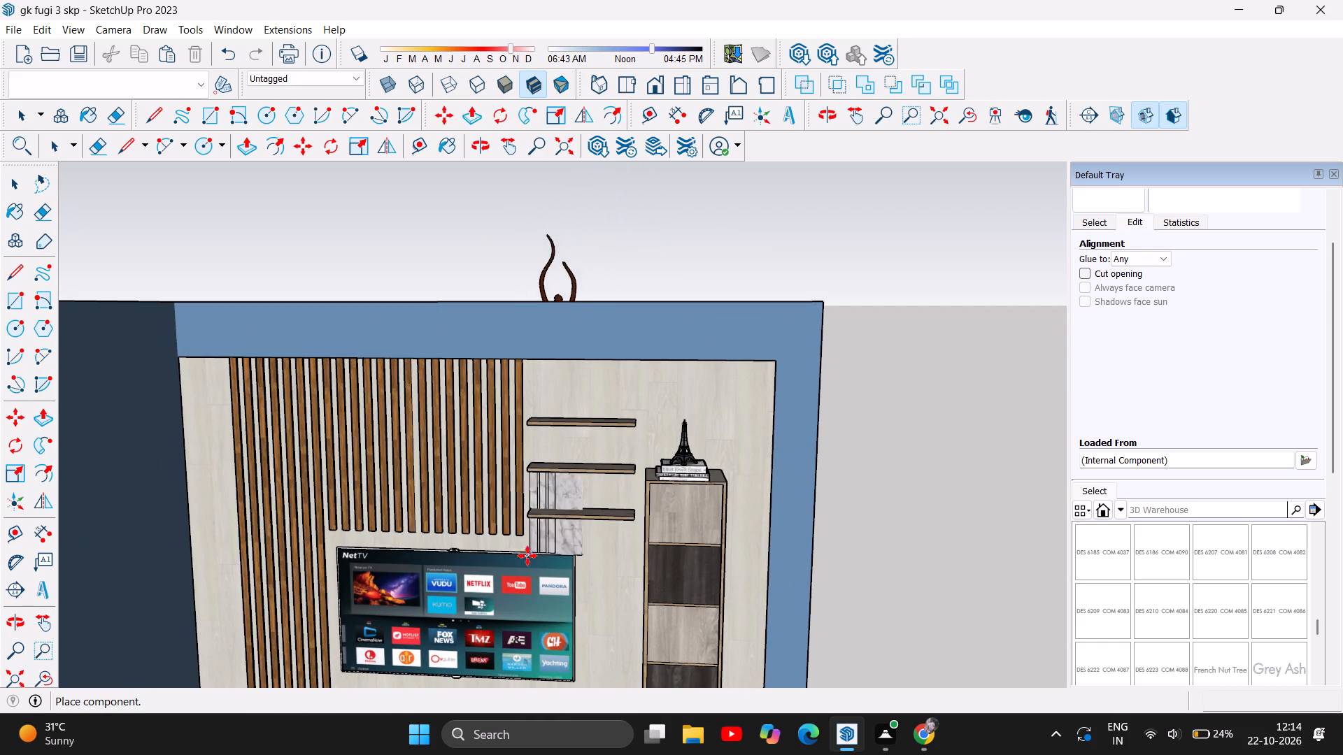
scroll(618, 484, "down", 5)
scroll(758, 422, "down", 7)
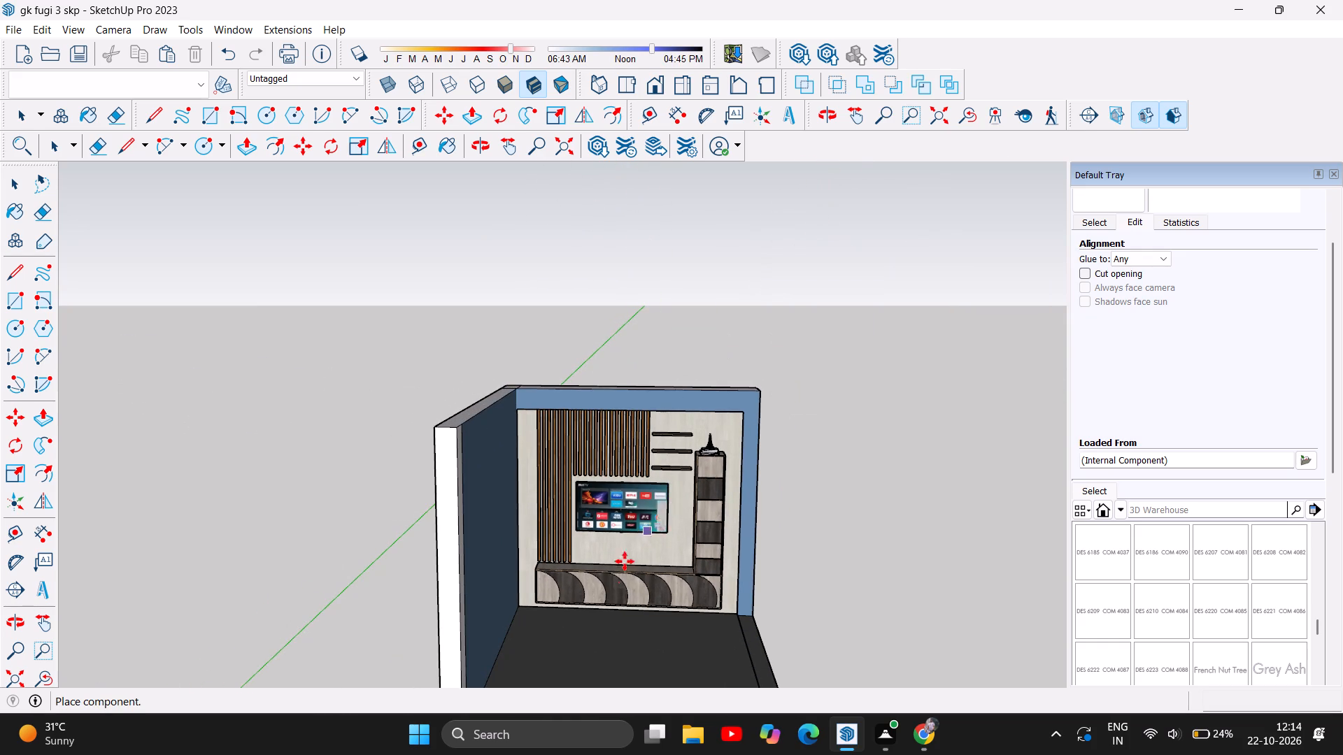
scroll(661, 603, "down", 1)
left_click(588, 652)
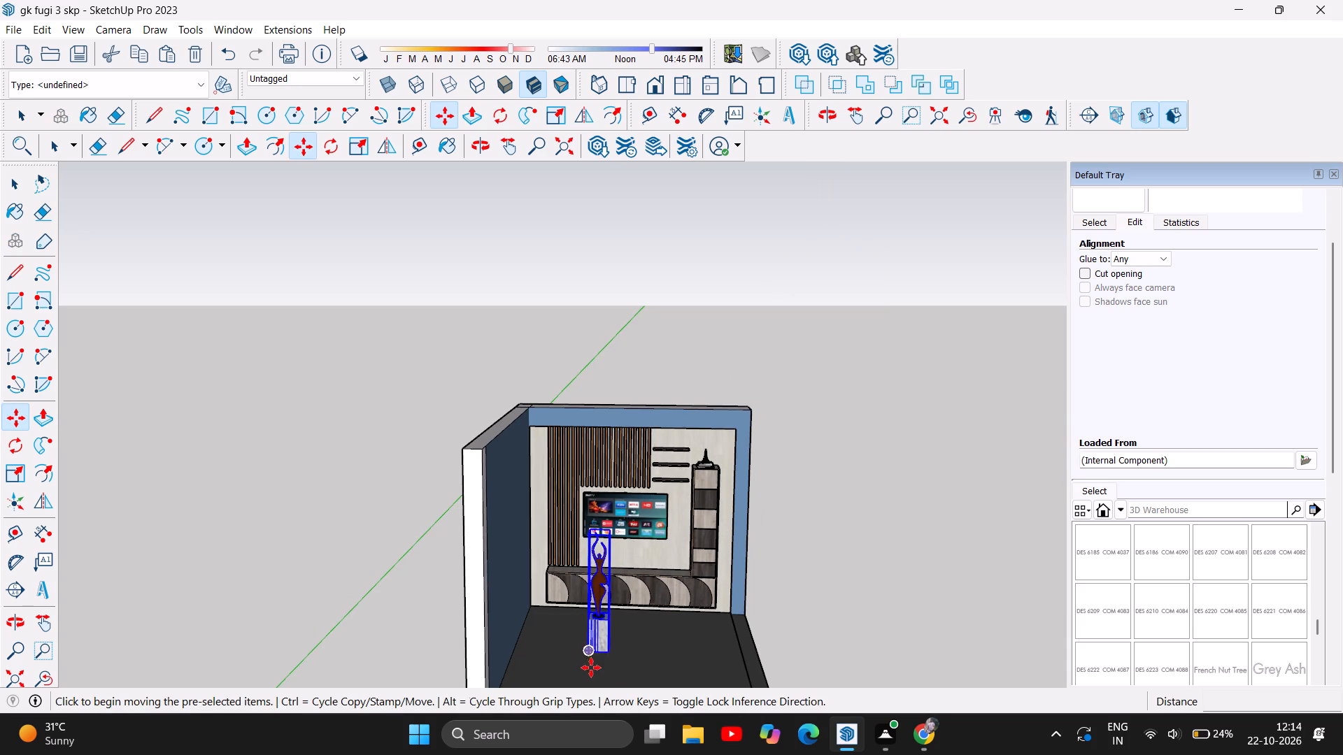
Scale the sculpture down uniformly from a corner to a little over a third of its size.
scroll(591, 668, "up", 6)
scroll(718, 549, "up", 3)
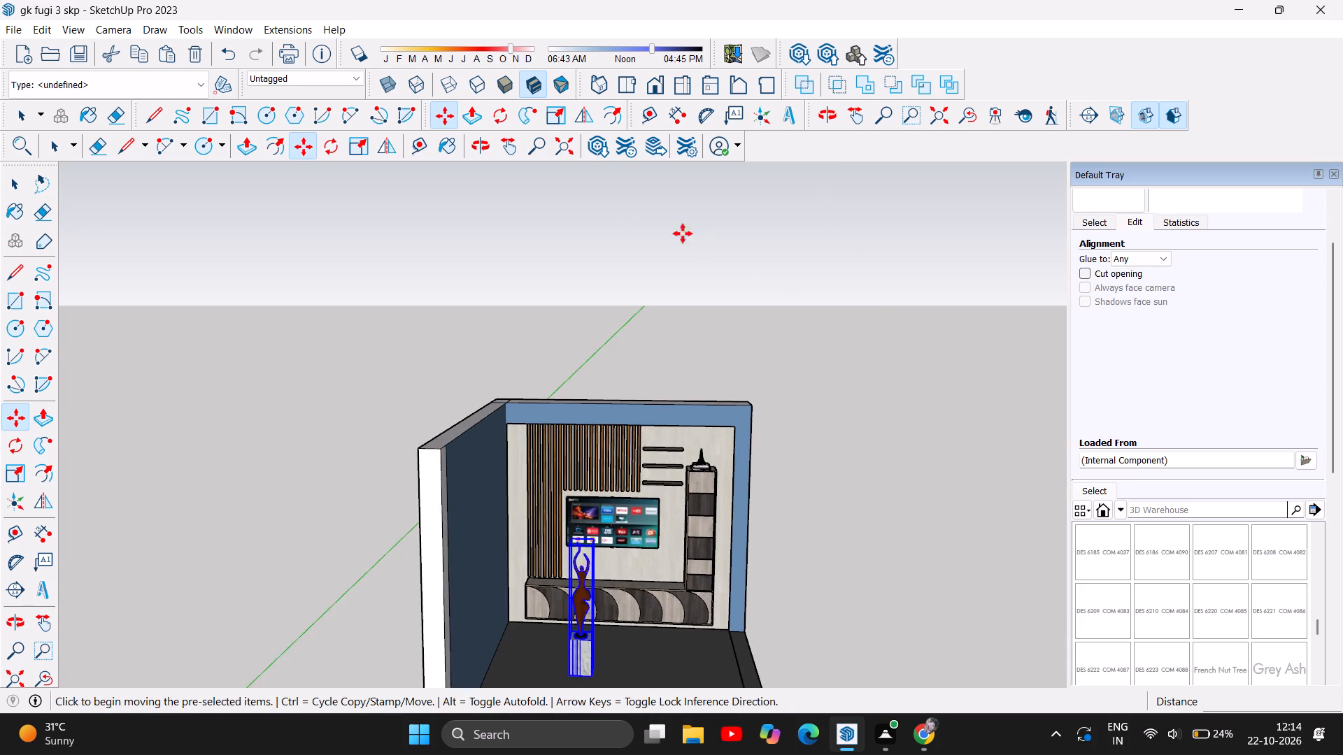
scroll(606, 208, "down", 4)
scroll(571, 654, "up", 4)
scroll(666, 391, "up", 5)
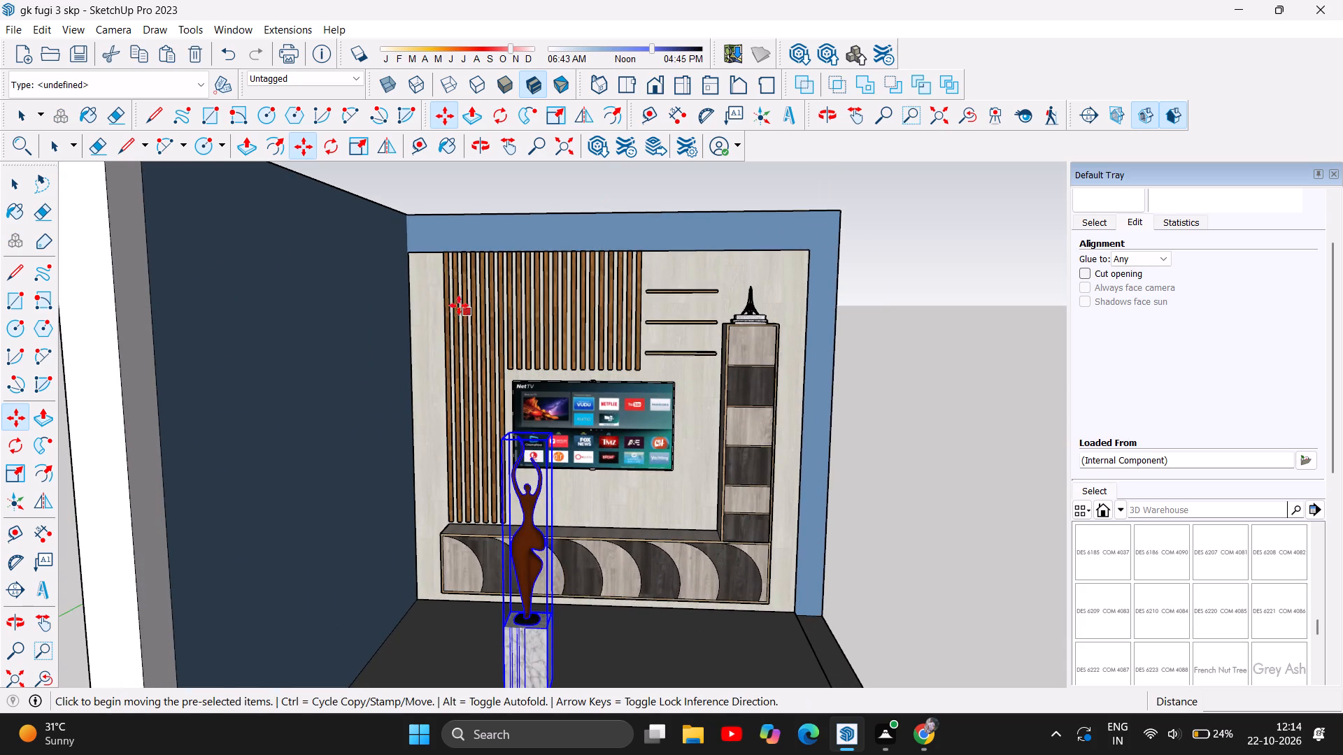
scroll(456, 301, "down", 5)
scroll(488, 523, "up", 6)
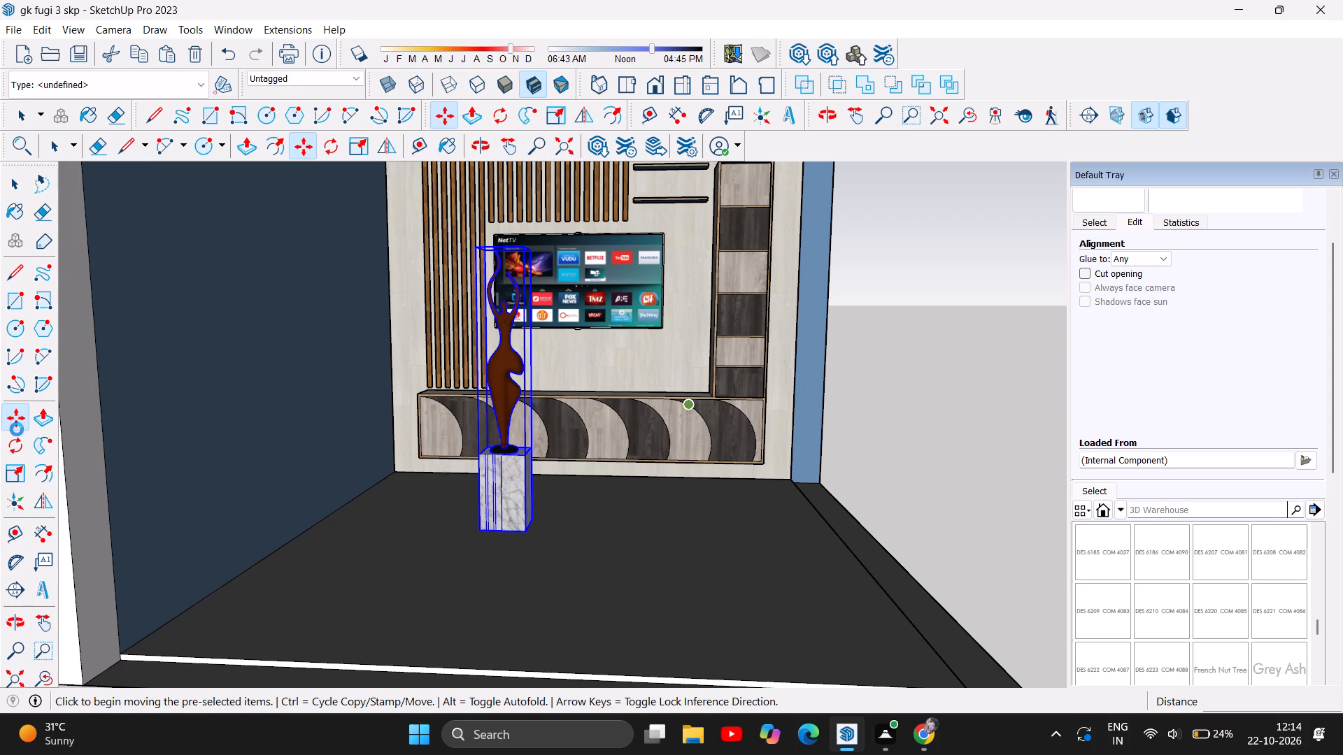
left_click(17, 477)
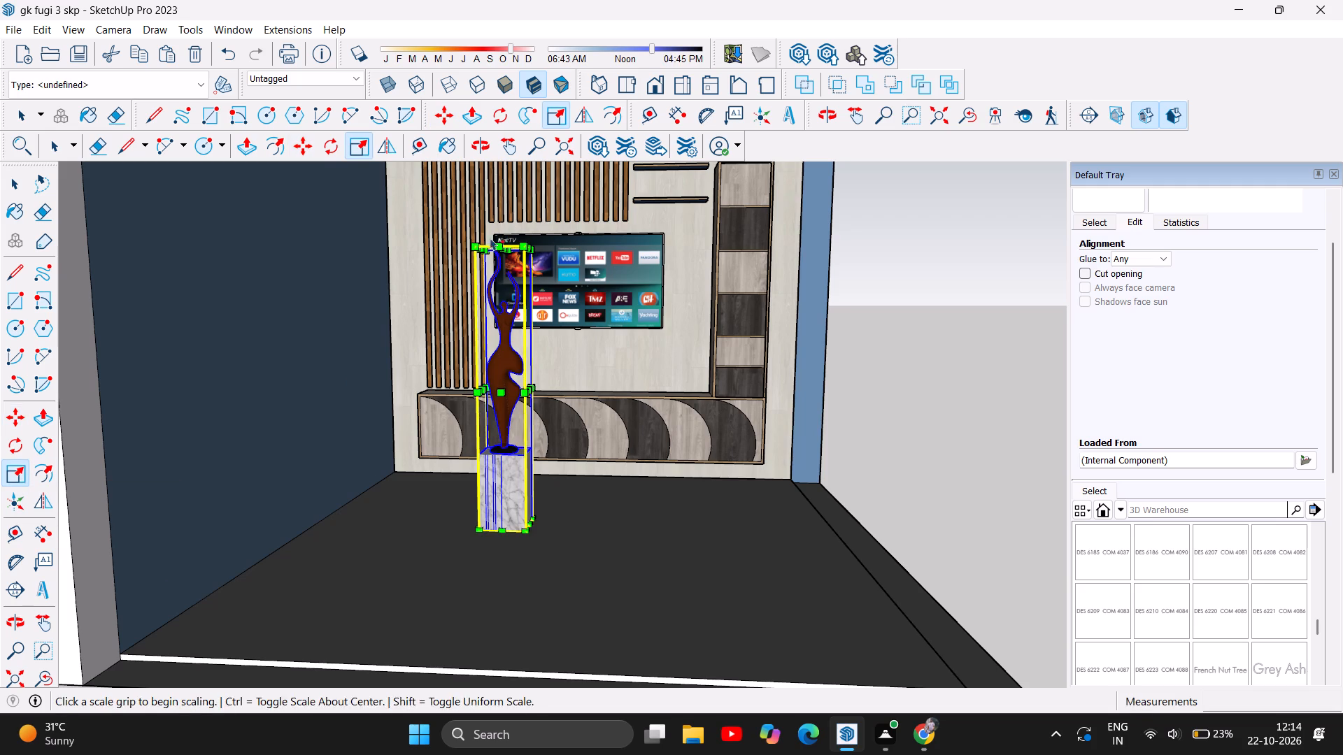
left_click_drag(479, 248, 502, 326)
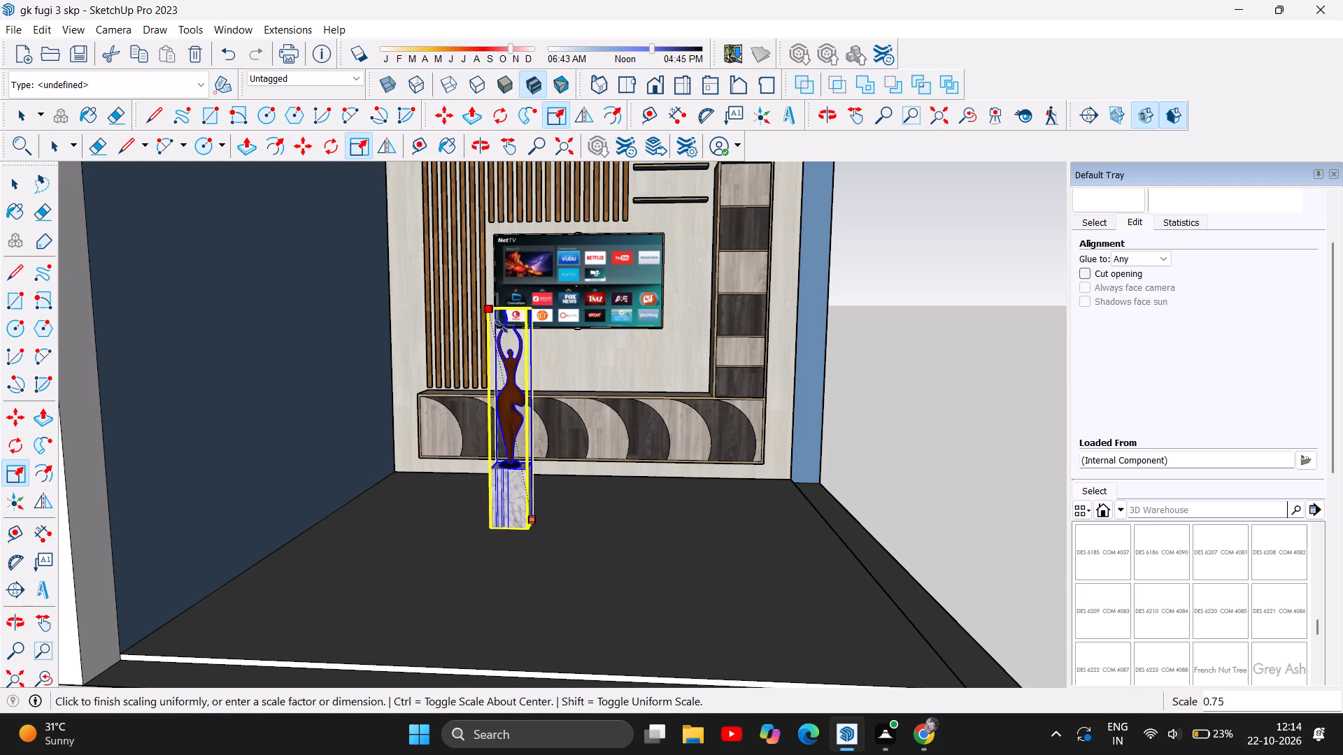
left_click_drag(502, 326, 539, 427)
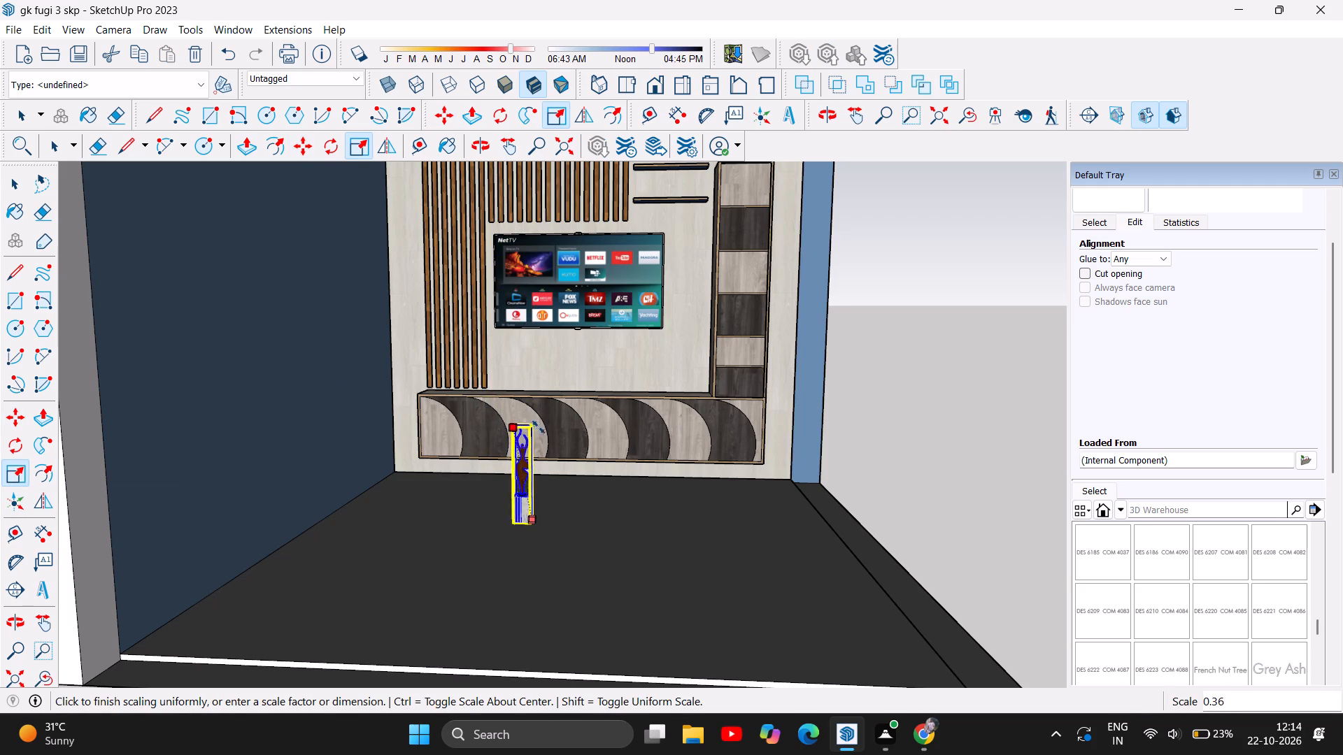
left_click_drag(539, 427, 513, 420)
Scale the sculpture down uniformly again, by a factor of 0.50.
scroll(513, 502, "up", 6)
scroll(523, 438, "up", 5)
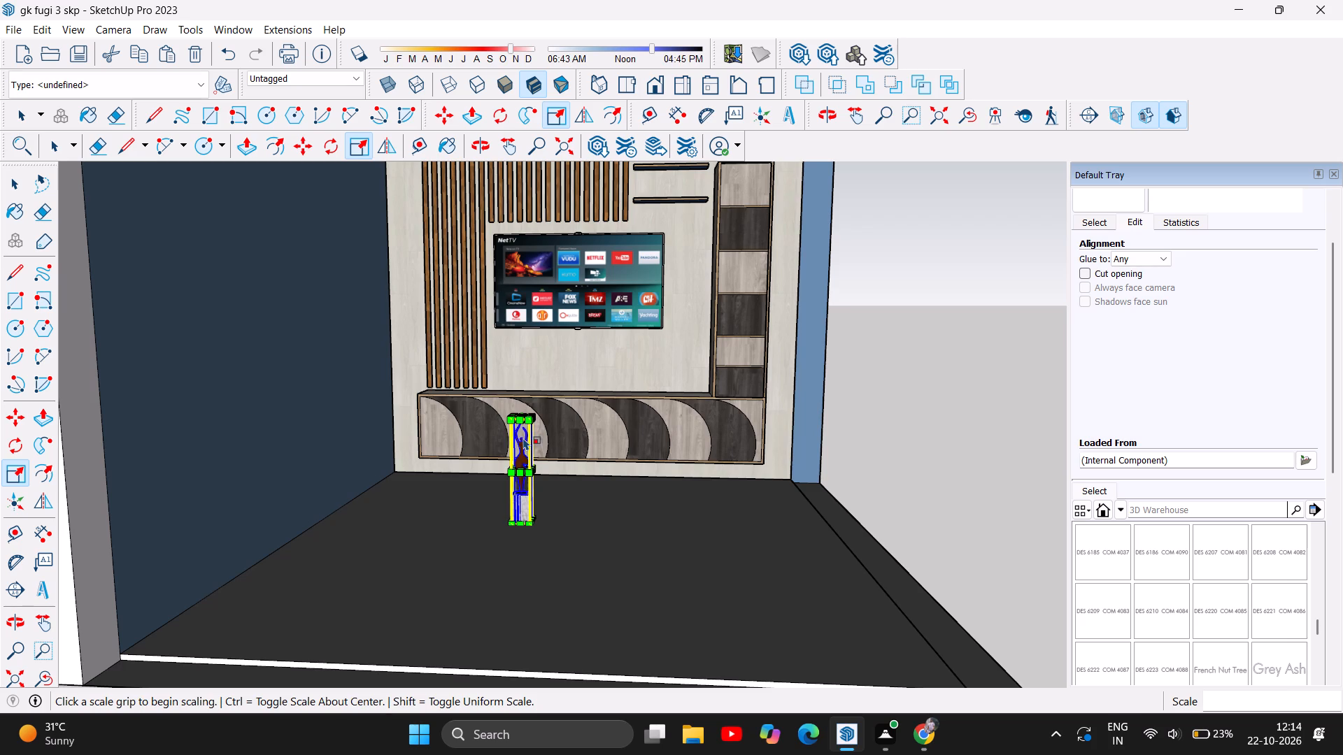
scroll(523, 438, "up", 2)
scroll(570, 501, "down", 6)
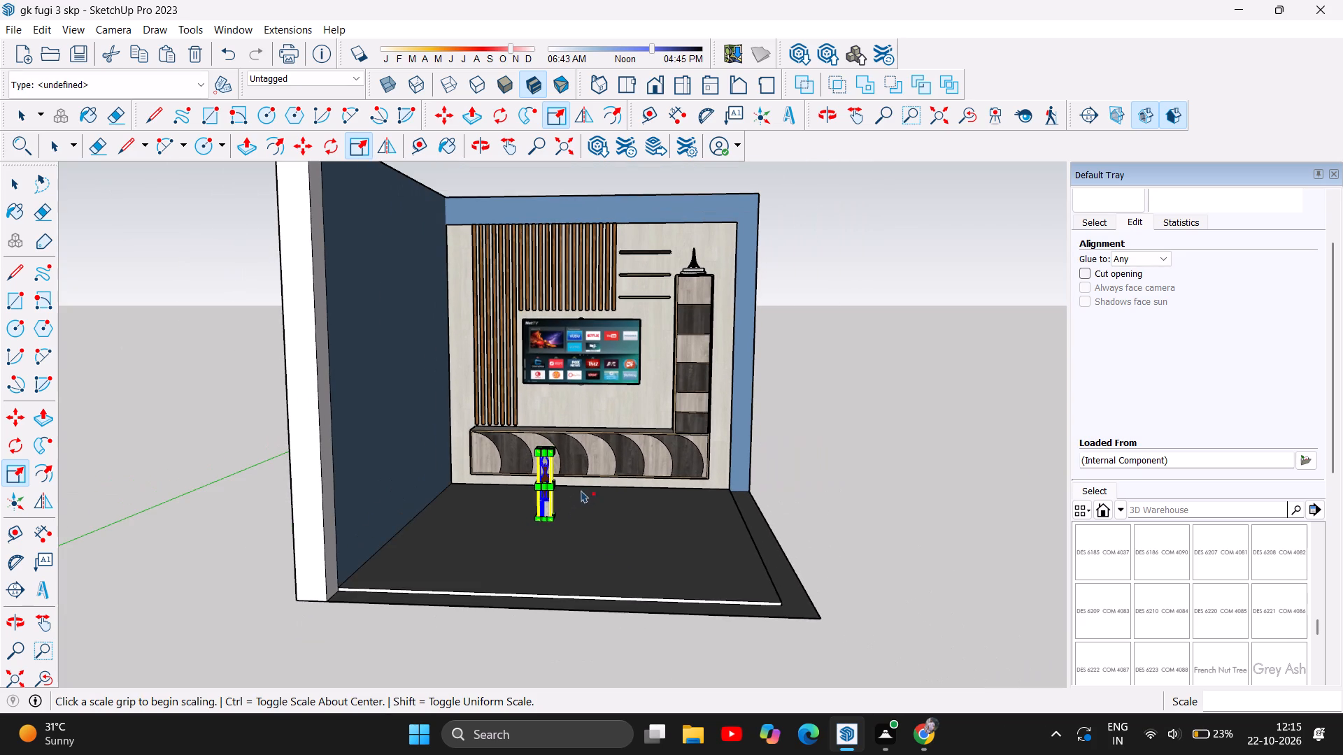
scroll(559, 459, "up", 9)
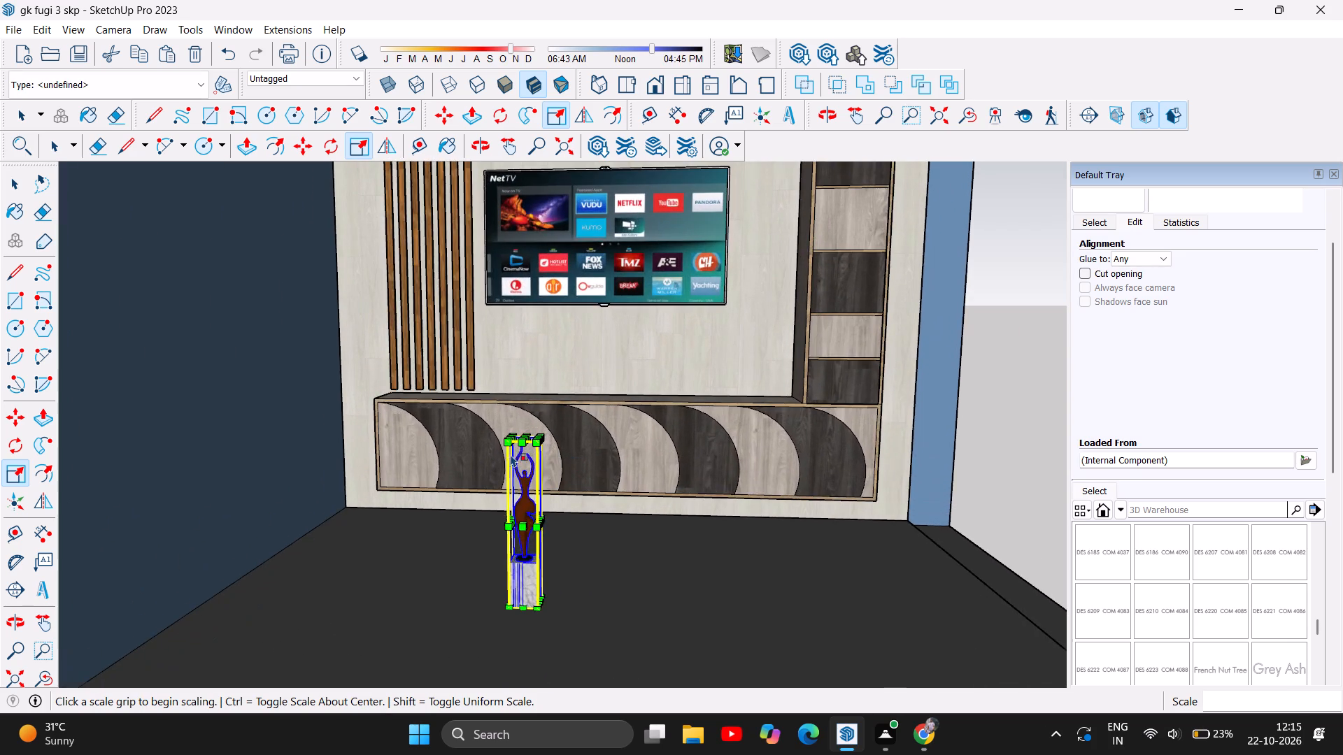
scroll(511, 454, "up", 4)
scroll(580, 353, "down", 5)
scroll(568, 550, "up", 5)
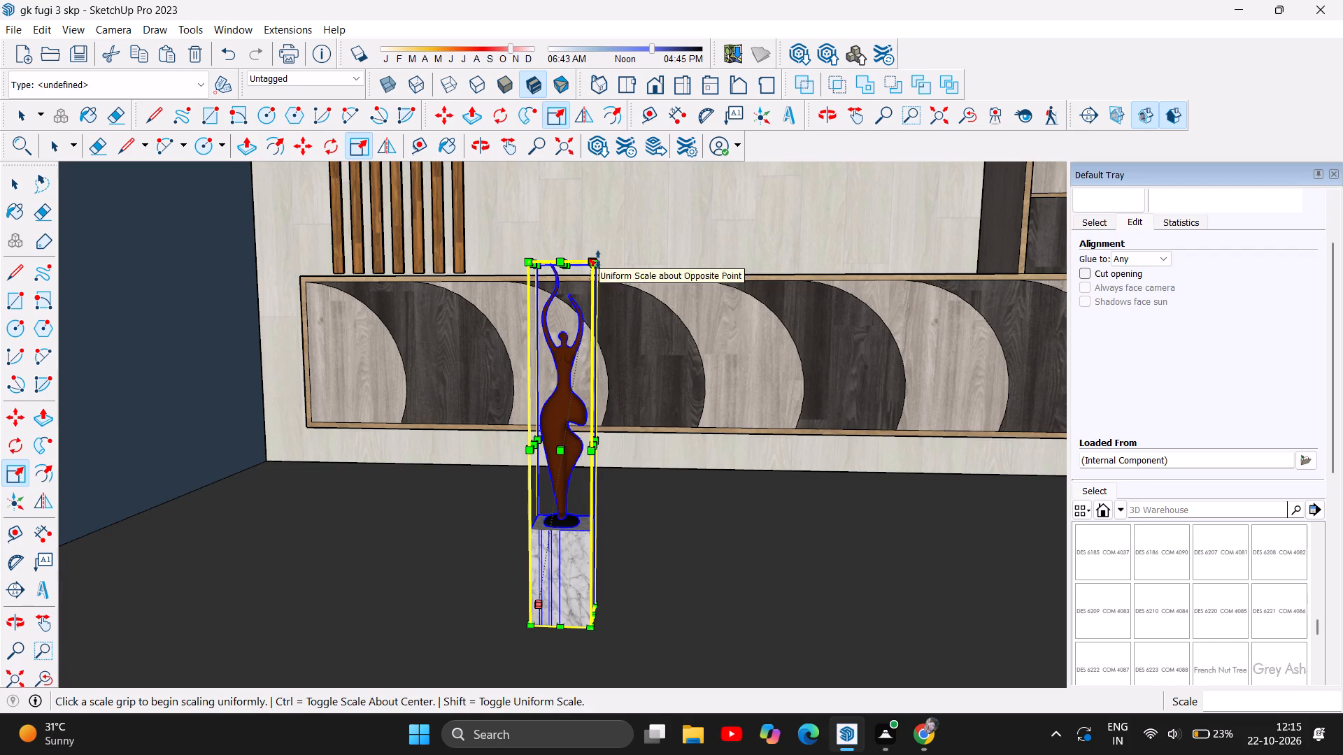
left_click_drag(598, 259, 602, 391)
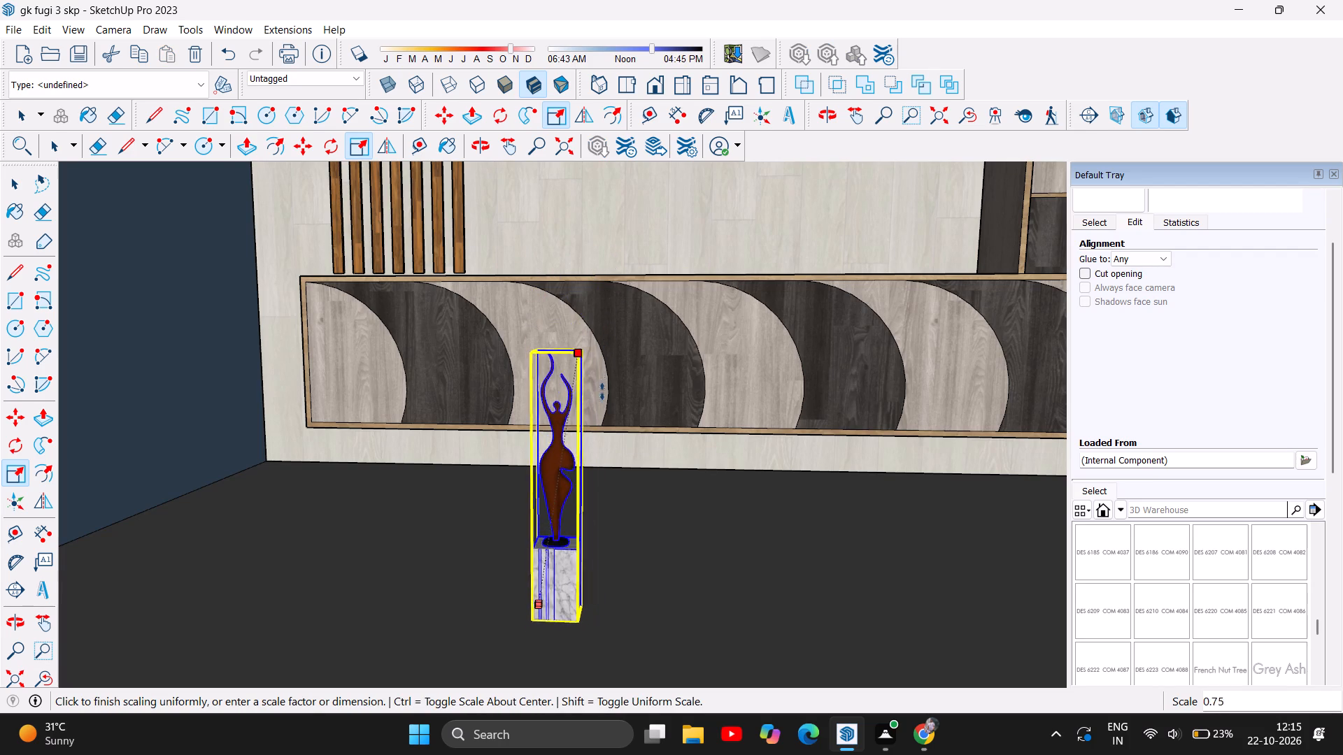
left_click_drag(602, 391, 601, 453)
Stretch the sculpture wider along the red axis only, using its side scale grip.
scroll(554, 528, "up", 6)
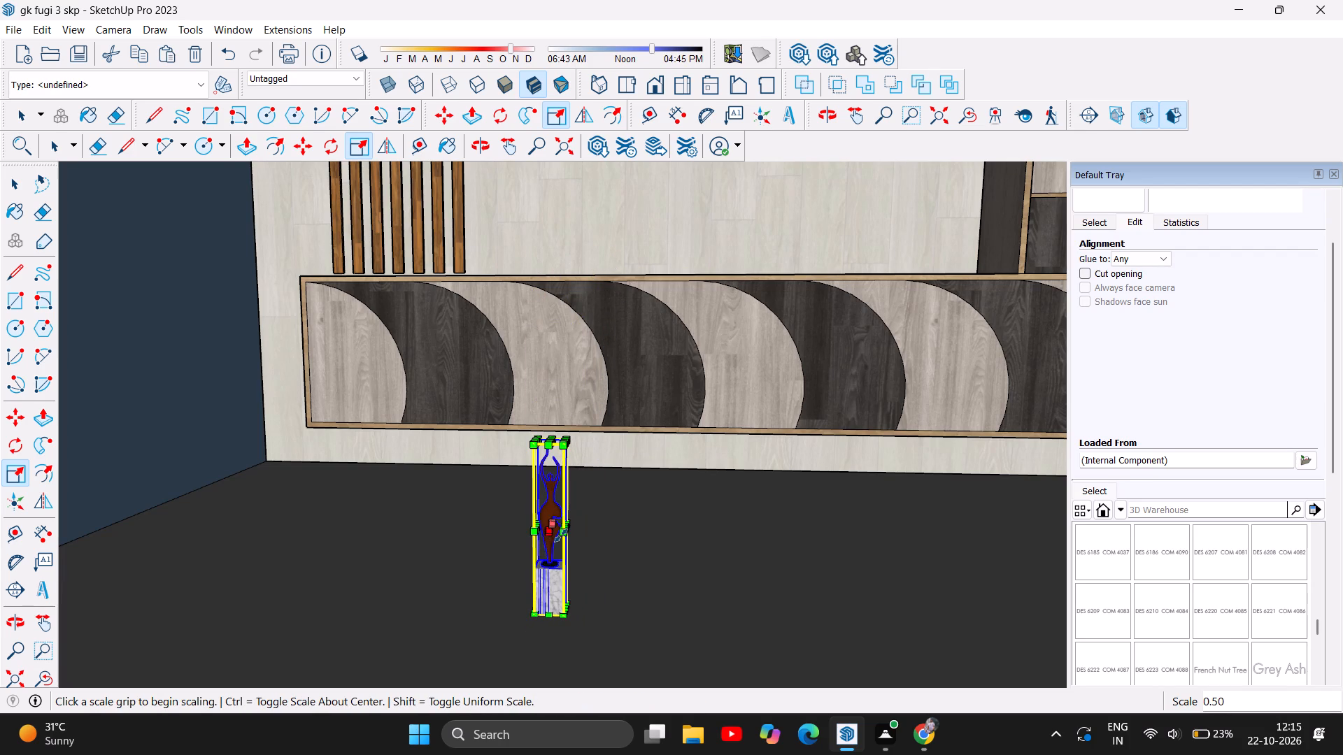
scroll(561, 538, "up", 2)
left_click_drag(562, 538, 601, 539)
scroll(564, 569, "up", 6)
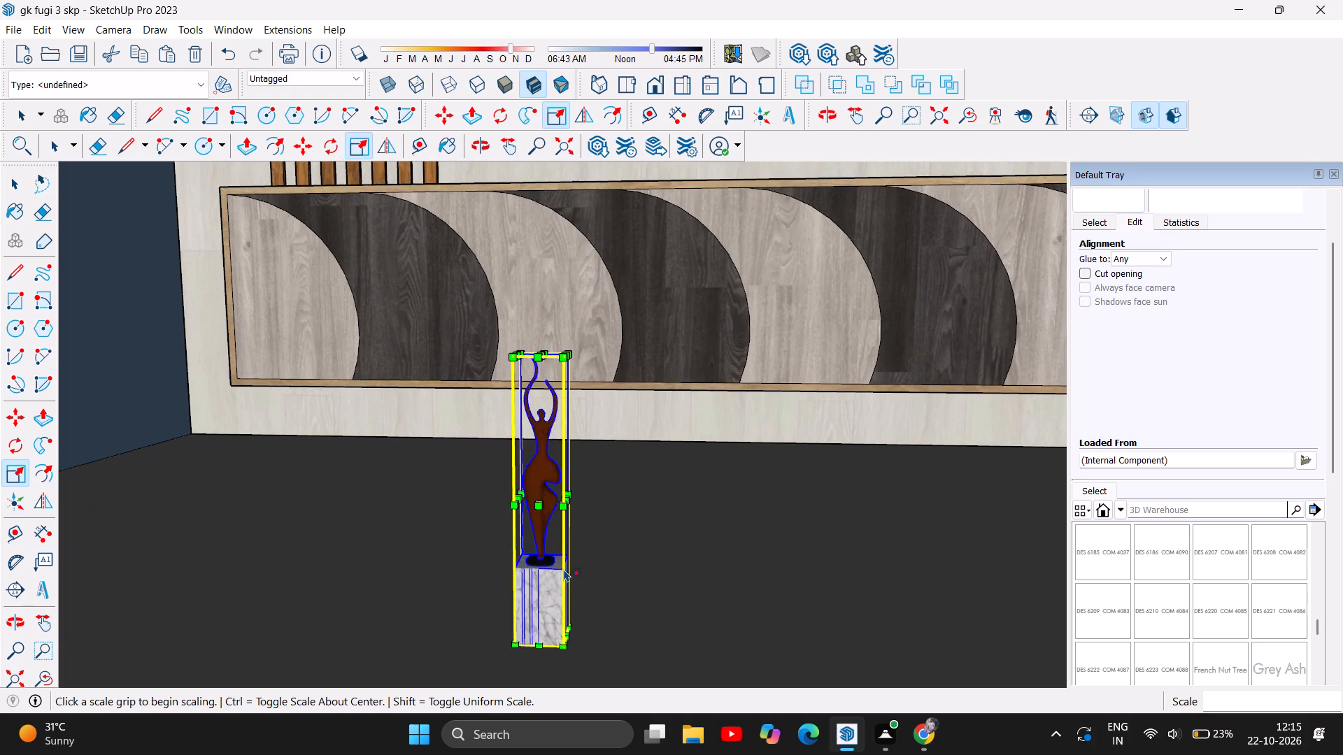
scroll(574, 491, "up", 6)
scroll(562, 511, "down", 3)
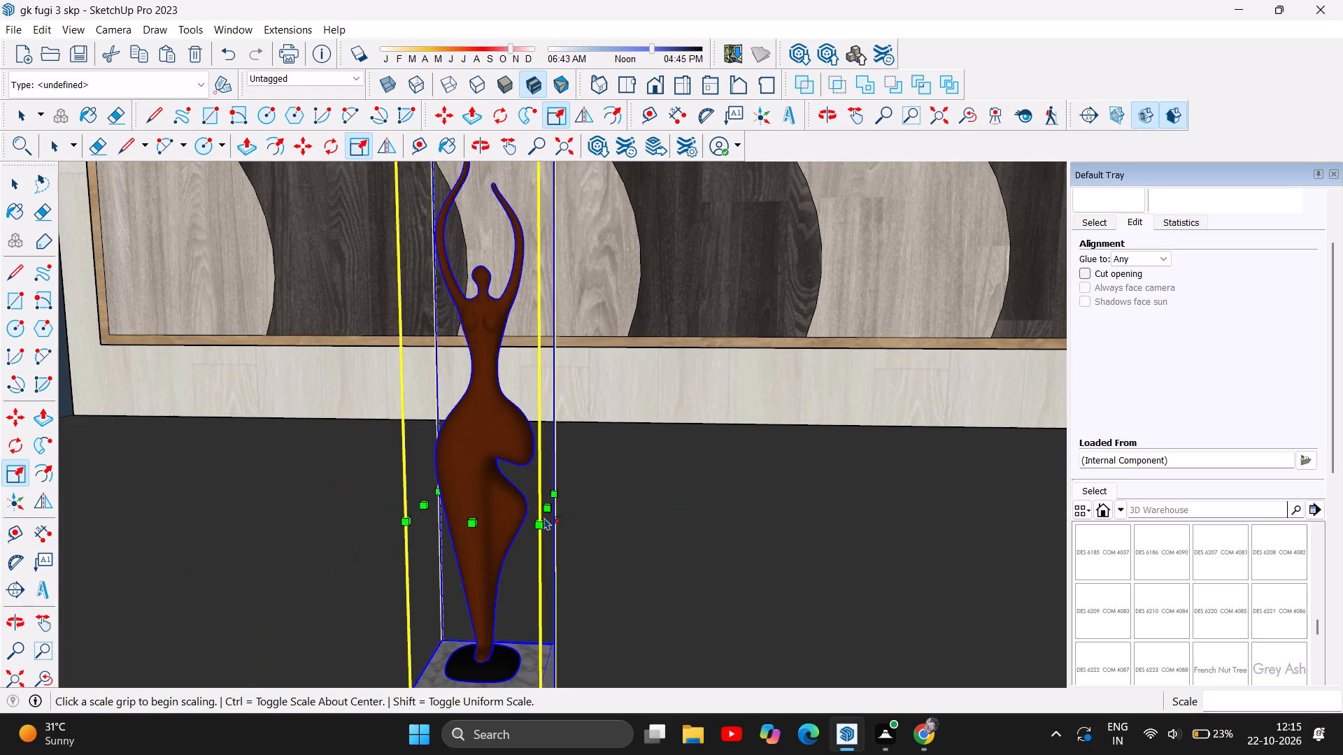
left_click_drag(554, 505, 605, 512)
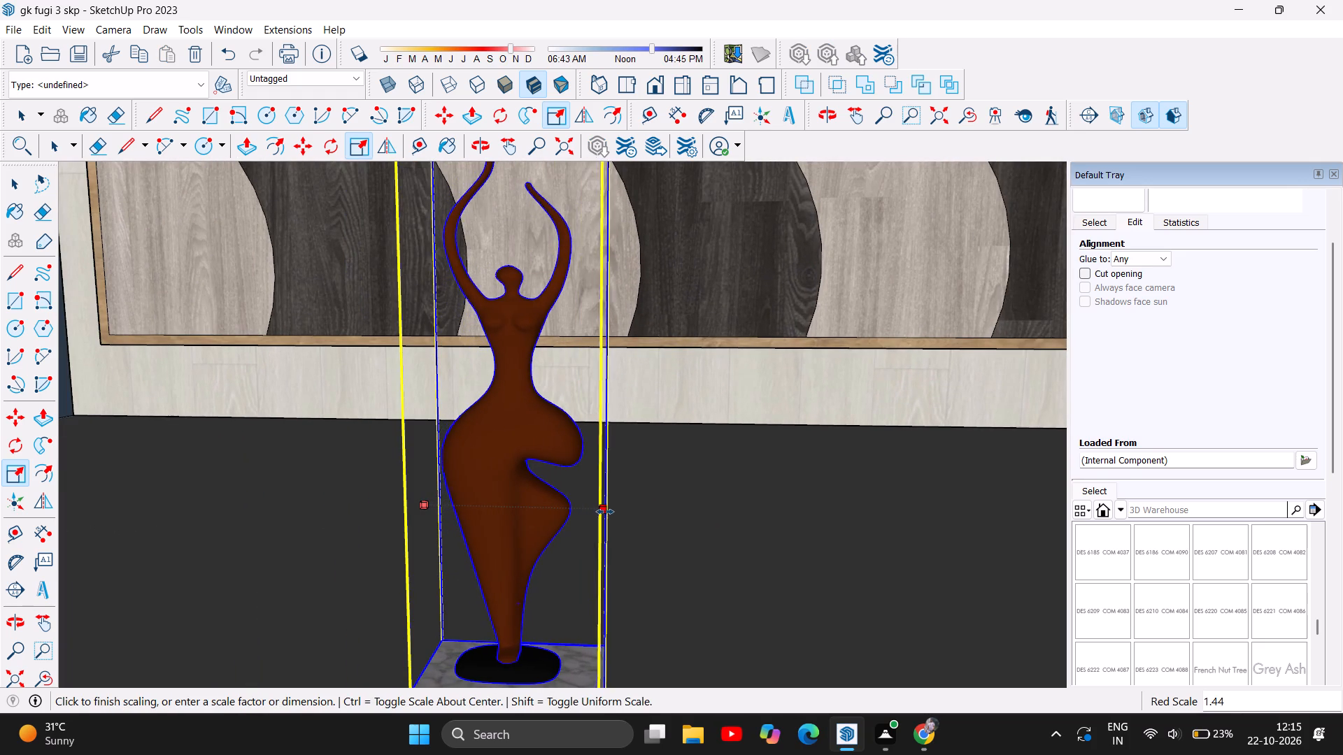
left_click_drag(605, 512, 643, 512)
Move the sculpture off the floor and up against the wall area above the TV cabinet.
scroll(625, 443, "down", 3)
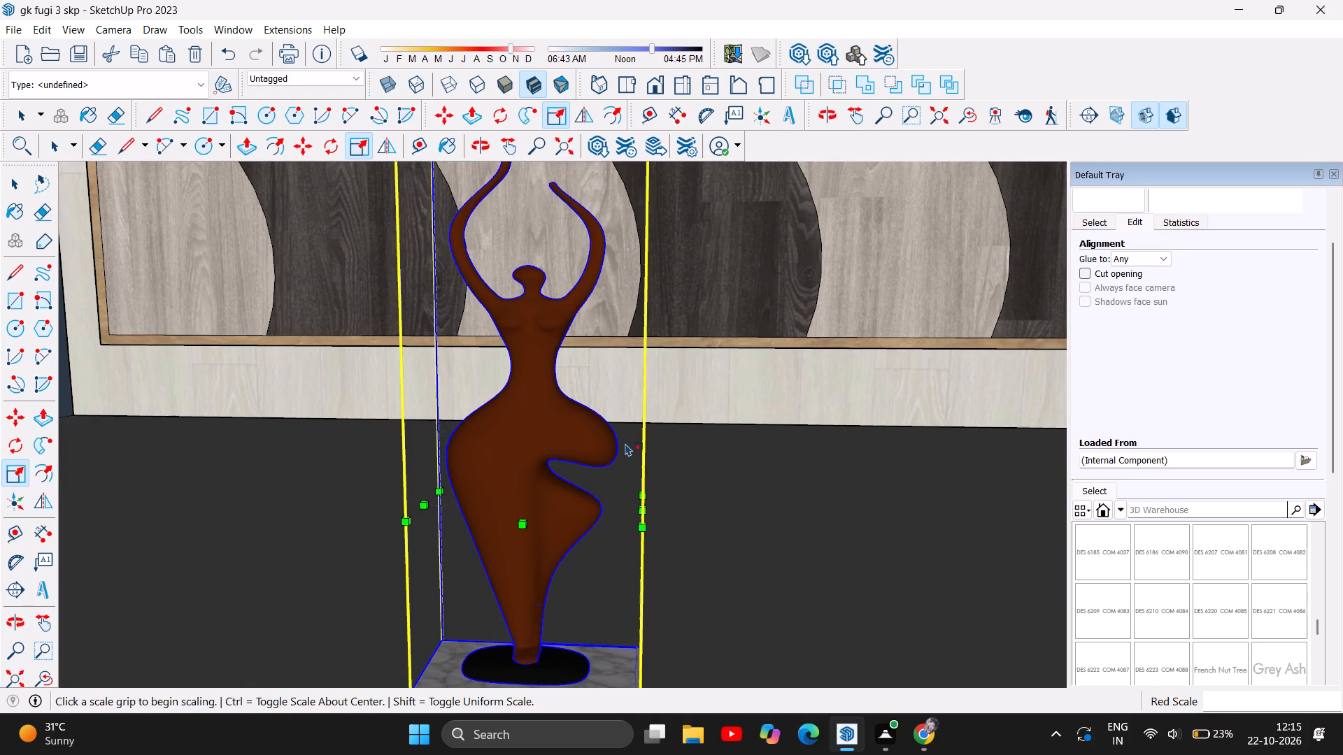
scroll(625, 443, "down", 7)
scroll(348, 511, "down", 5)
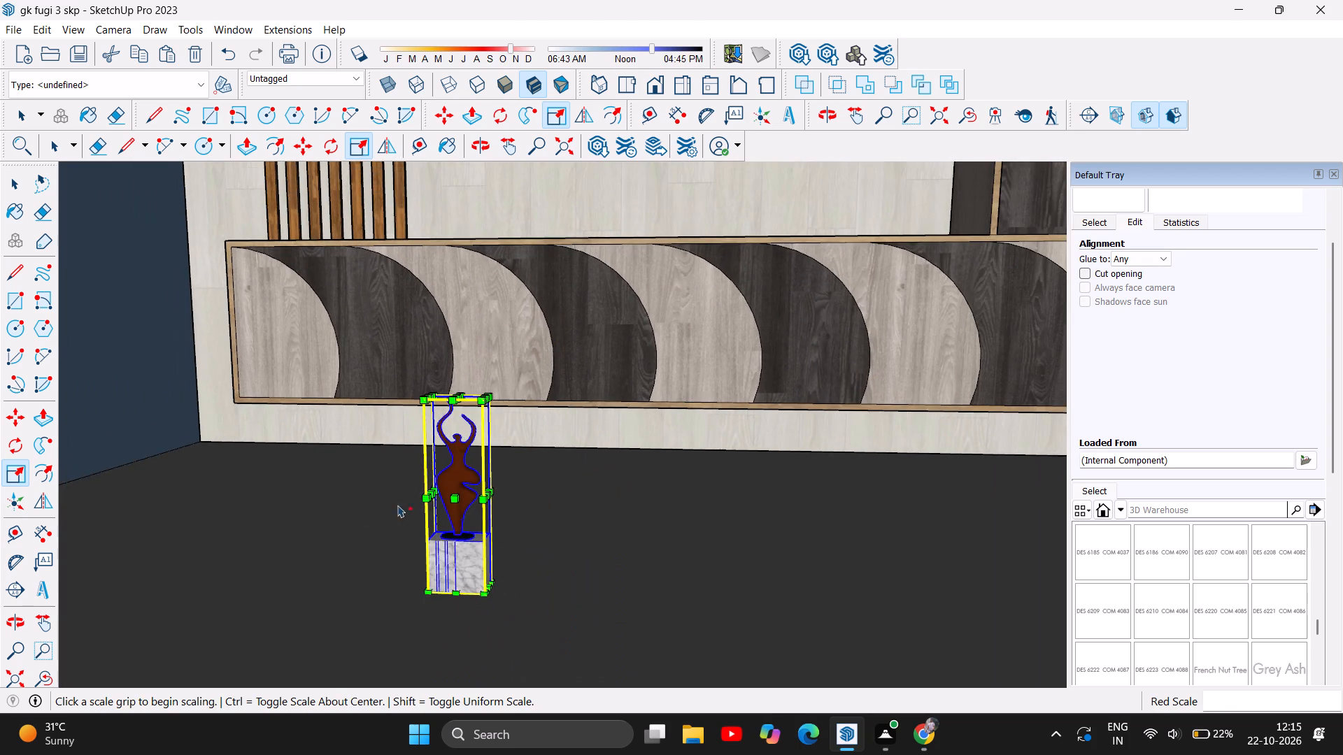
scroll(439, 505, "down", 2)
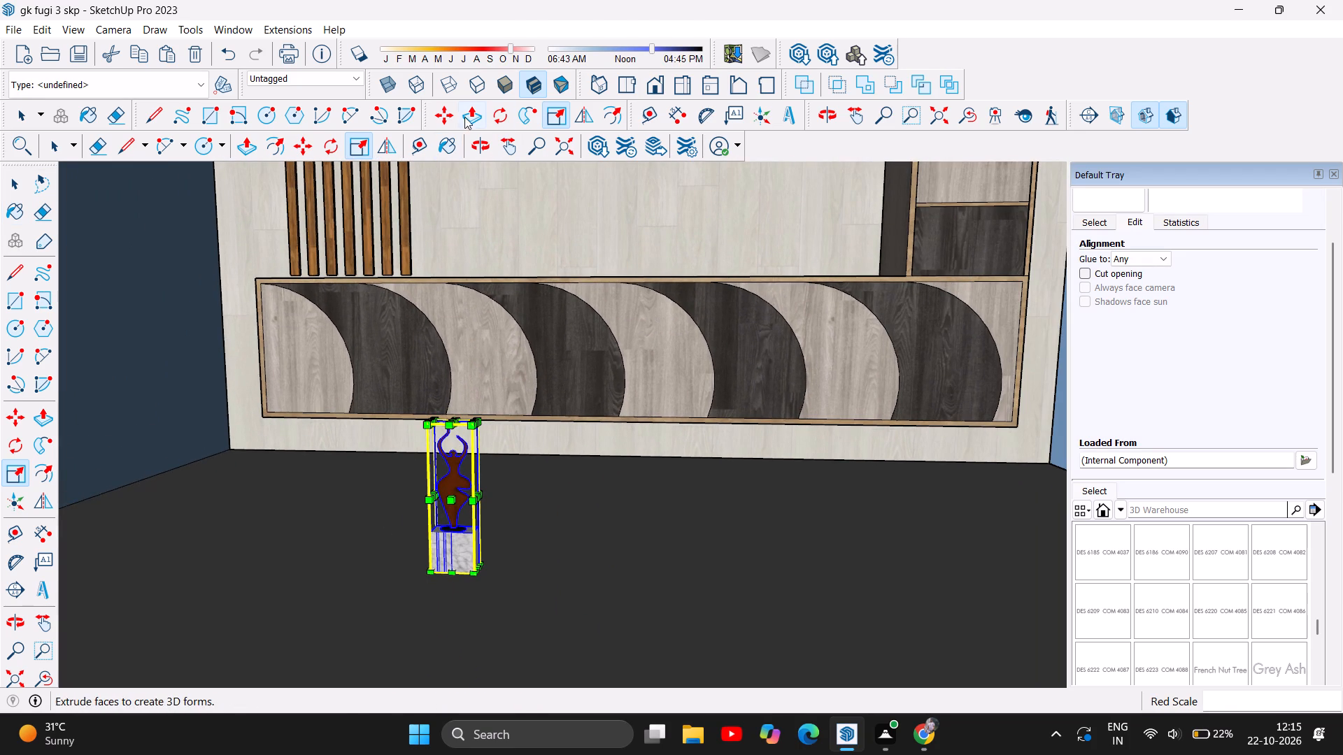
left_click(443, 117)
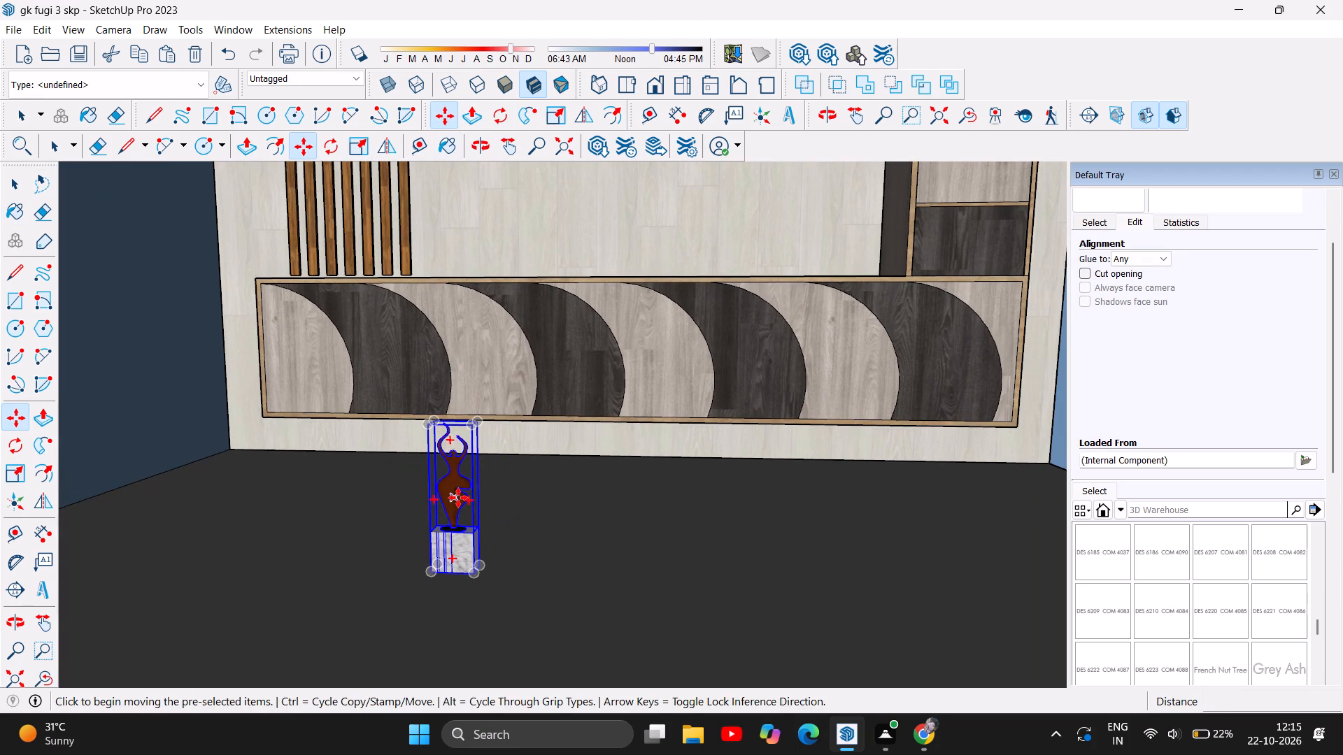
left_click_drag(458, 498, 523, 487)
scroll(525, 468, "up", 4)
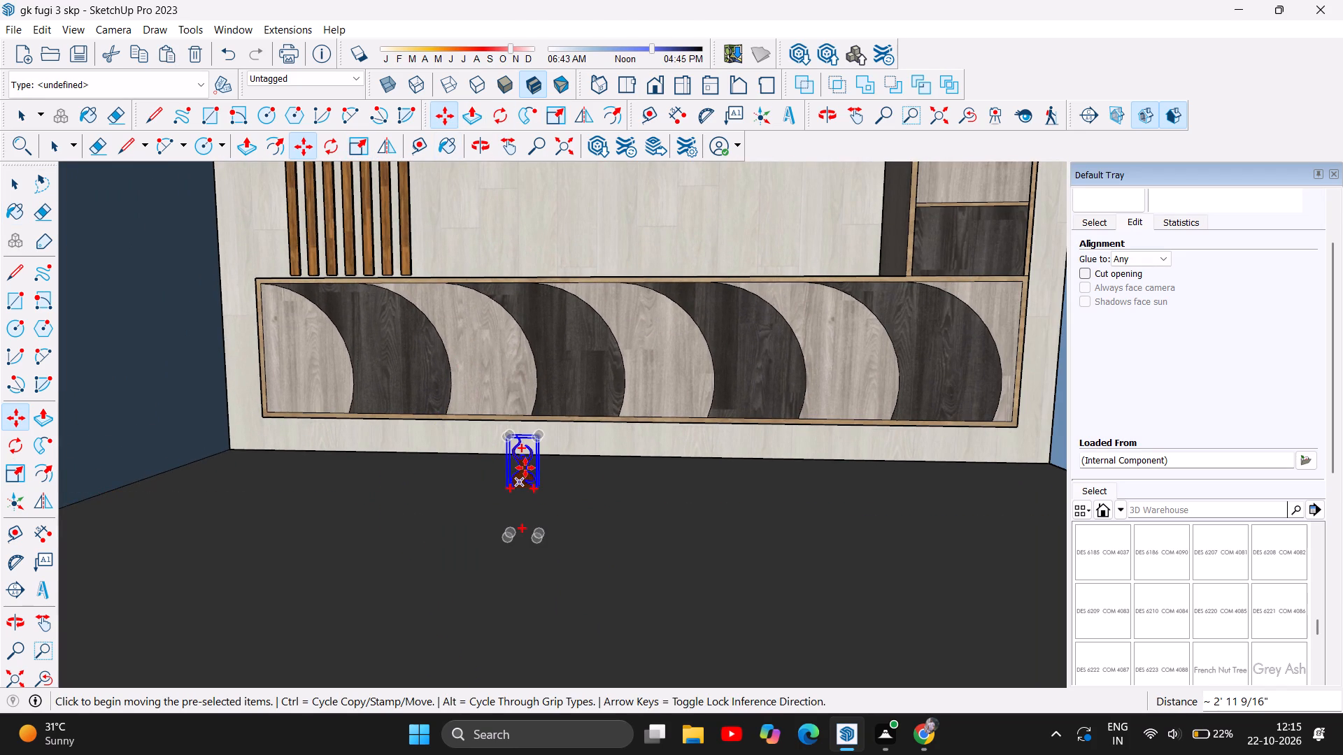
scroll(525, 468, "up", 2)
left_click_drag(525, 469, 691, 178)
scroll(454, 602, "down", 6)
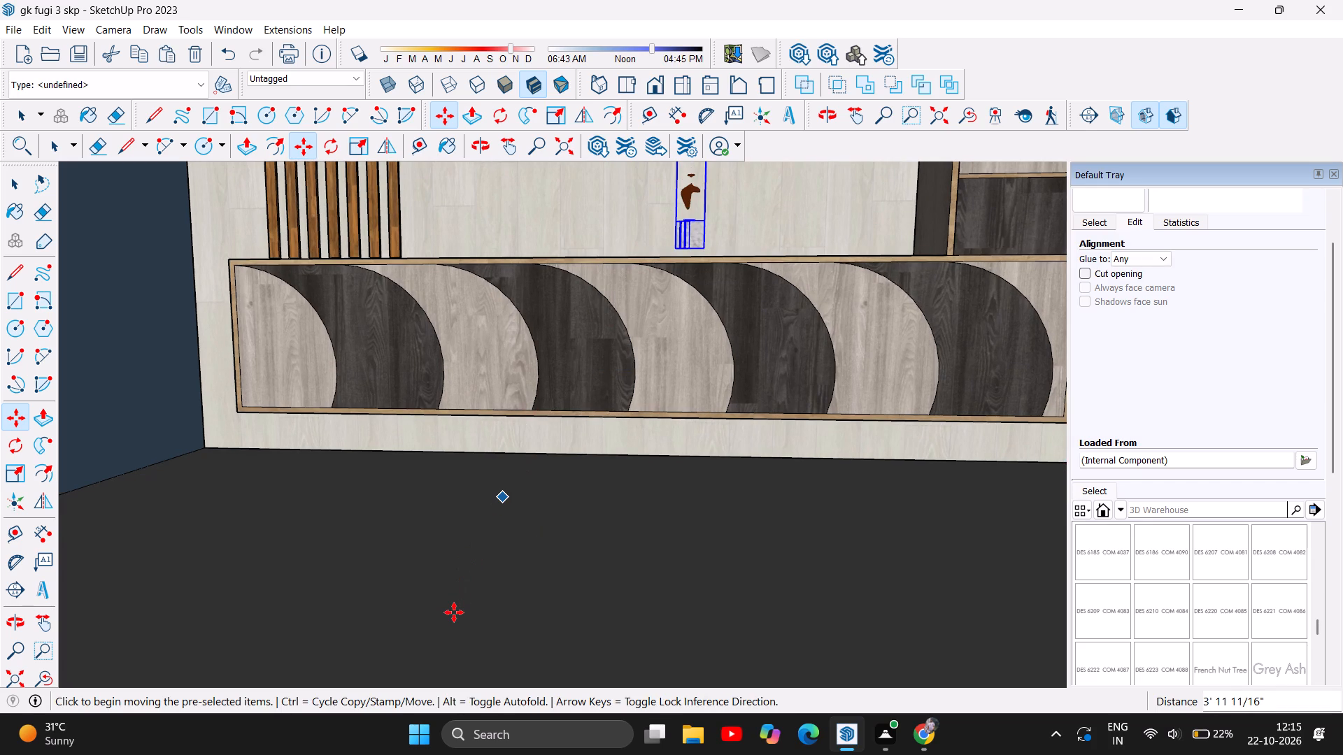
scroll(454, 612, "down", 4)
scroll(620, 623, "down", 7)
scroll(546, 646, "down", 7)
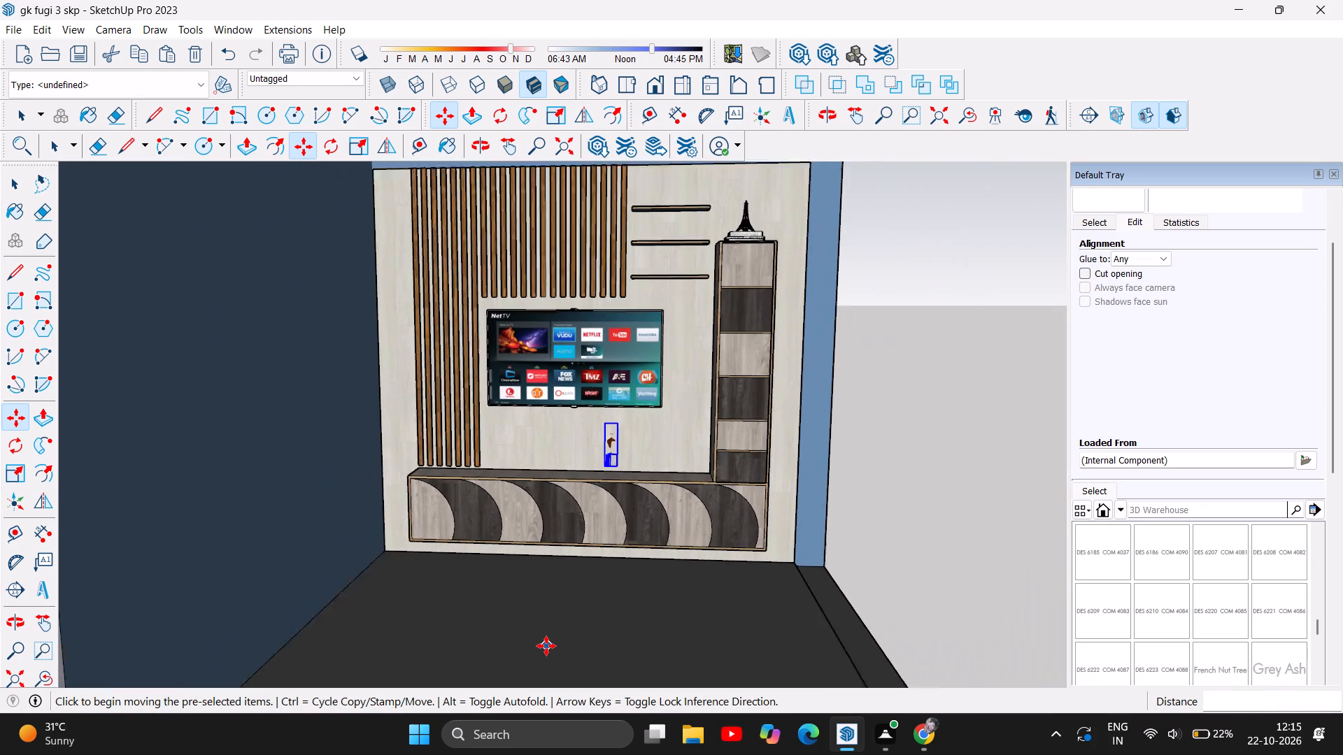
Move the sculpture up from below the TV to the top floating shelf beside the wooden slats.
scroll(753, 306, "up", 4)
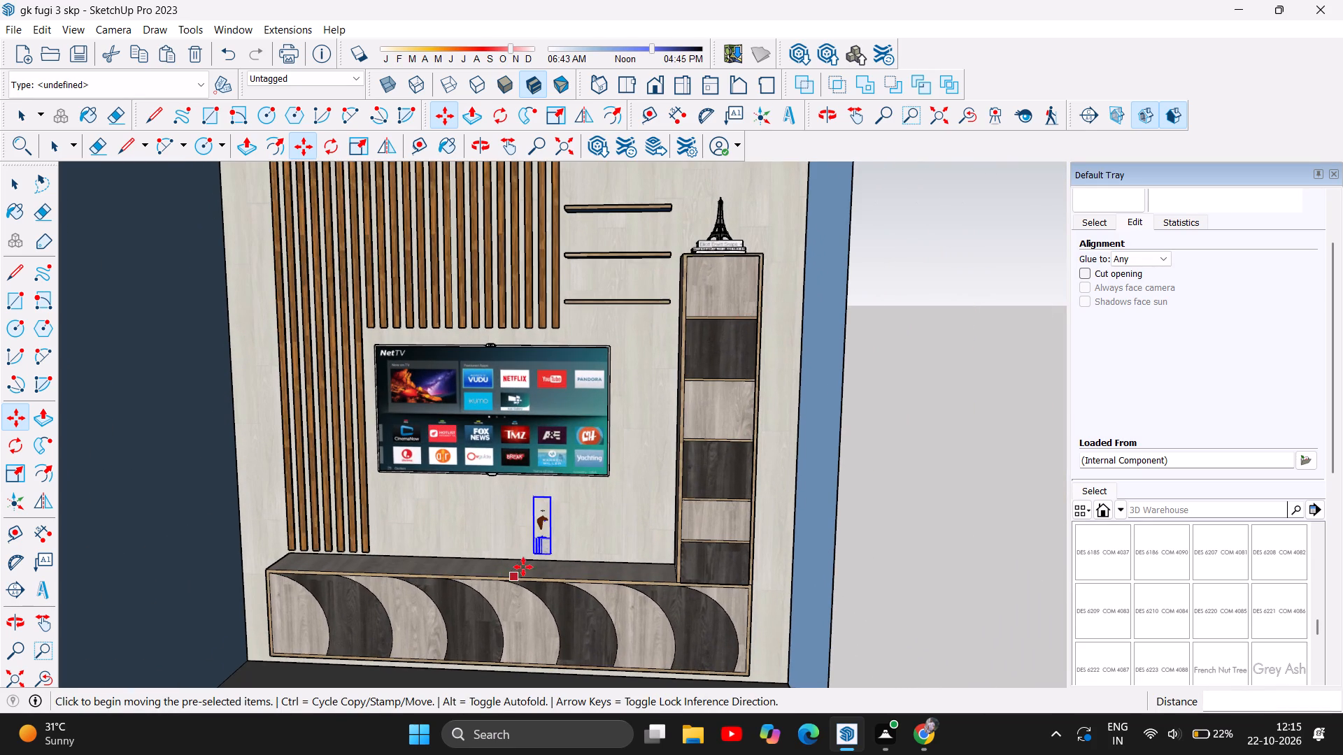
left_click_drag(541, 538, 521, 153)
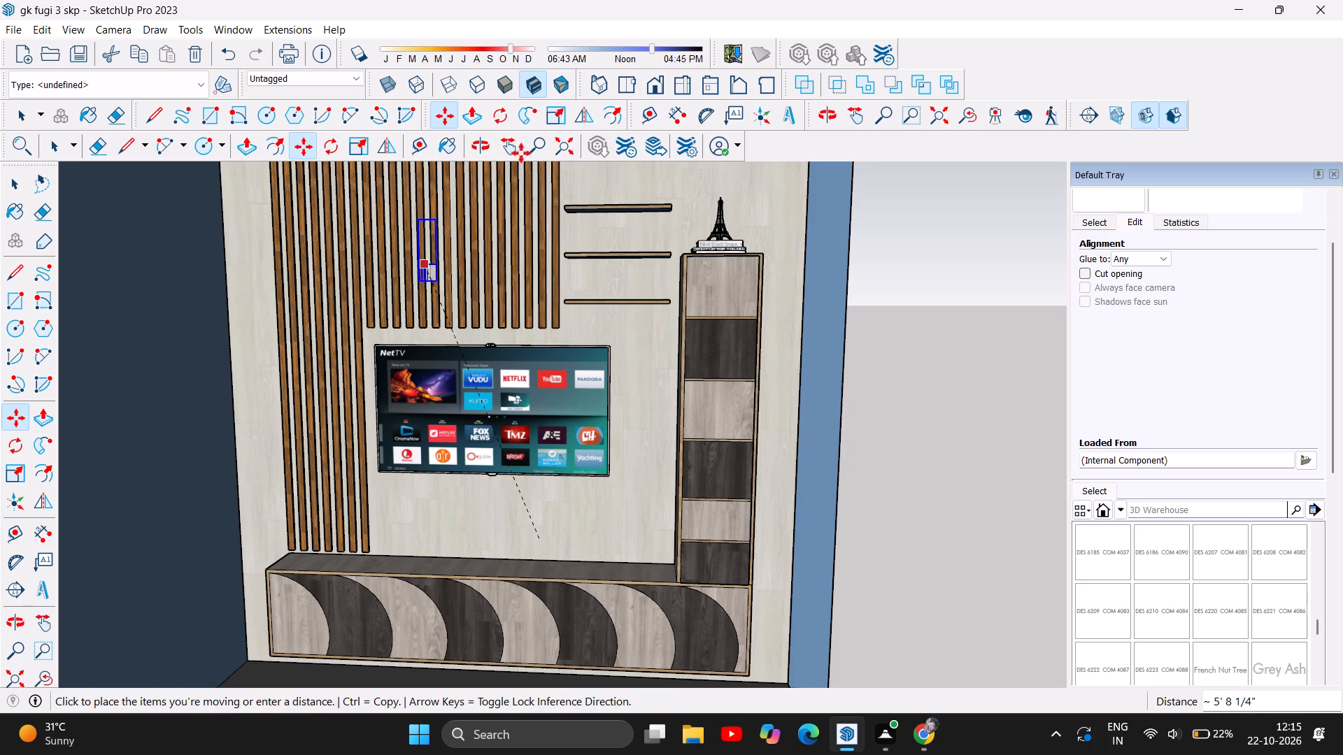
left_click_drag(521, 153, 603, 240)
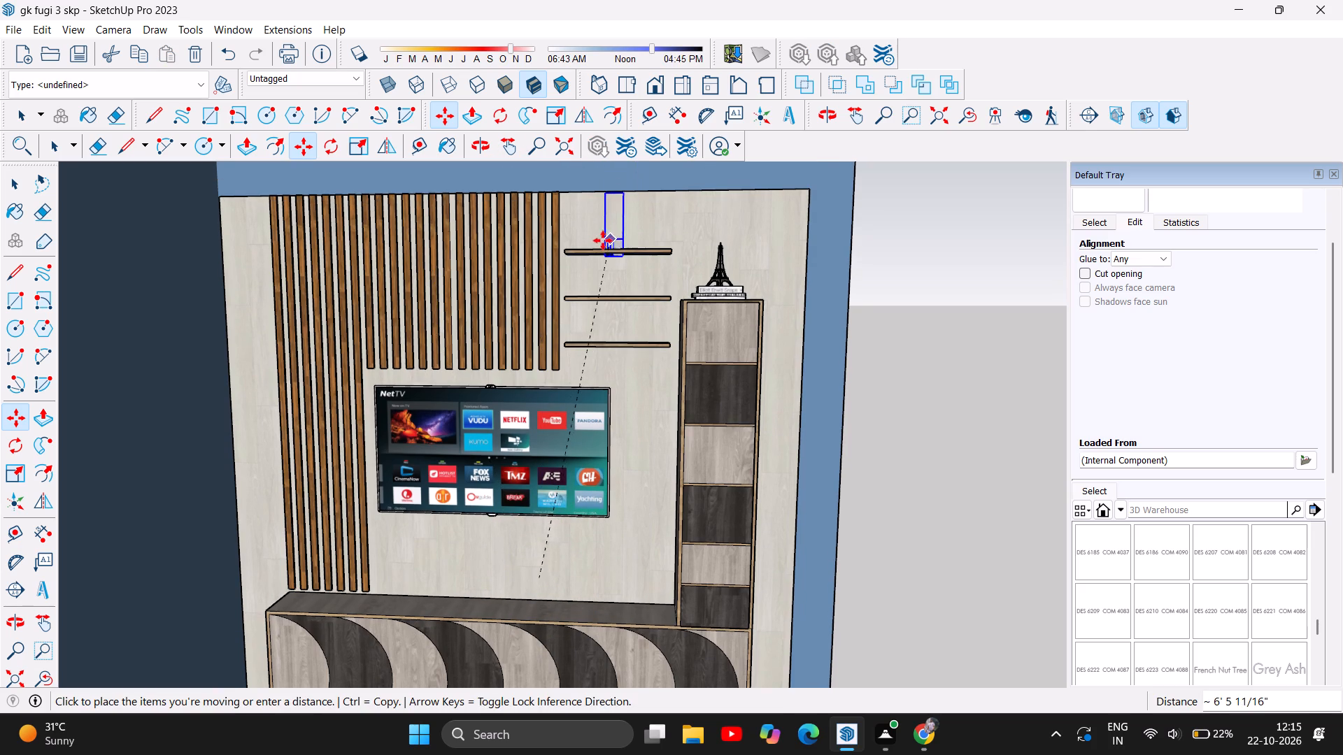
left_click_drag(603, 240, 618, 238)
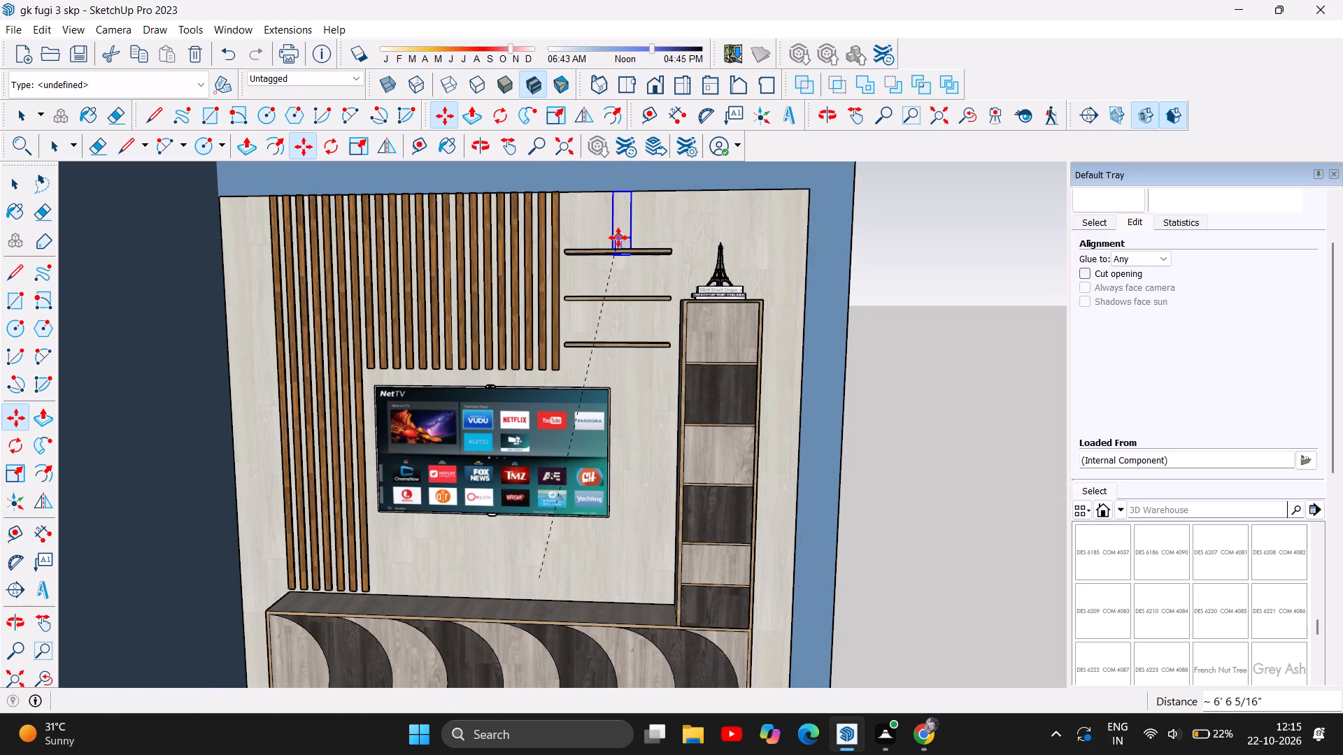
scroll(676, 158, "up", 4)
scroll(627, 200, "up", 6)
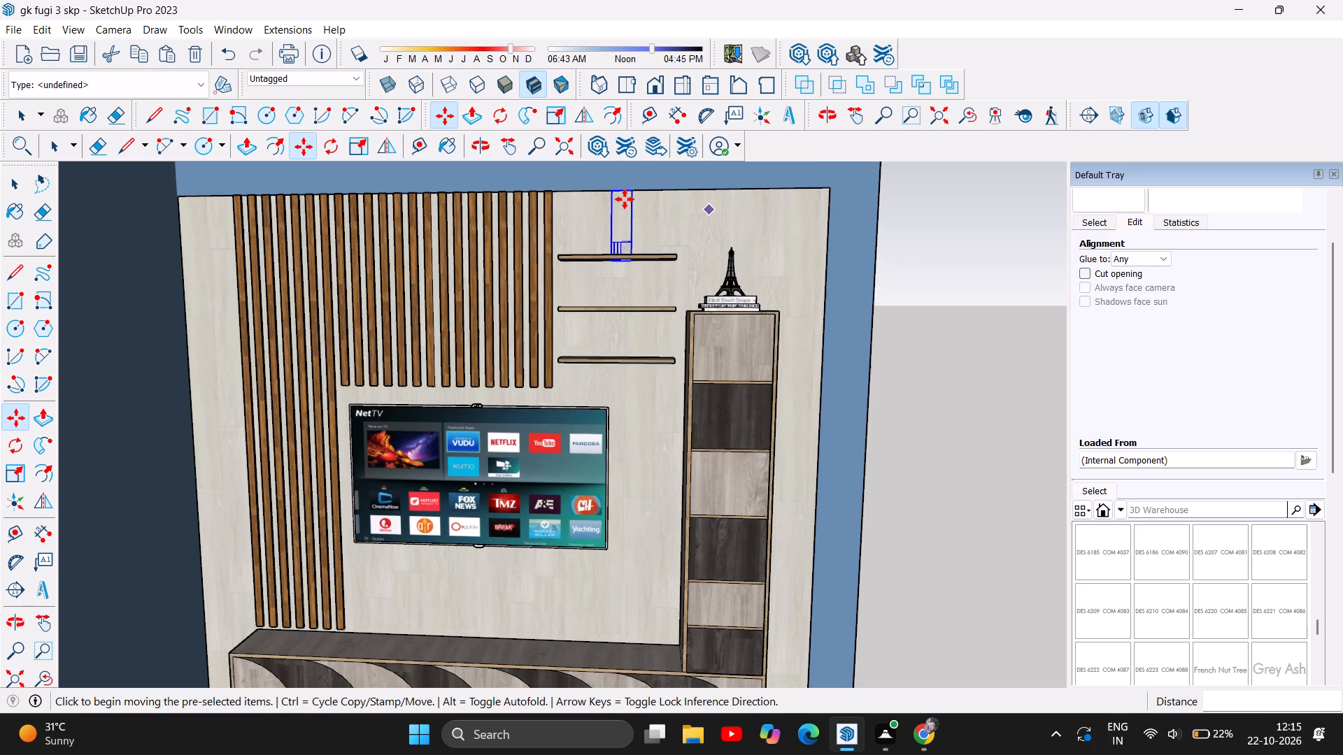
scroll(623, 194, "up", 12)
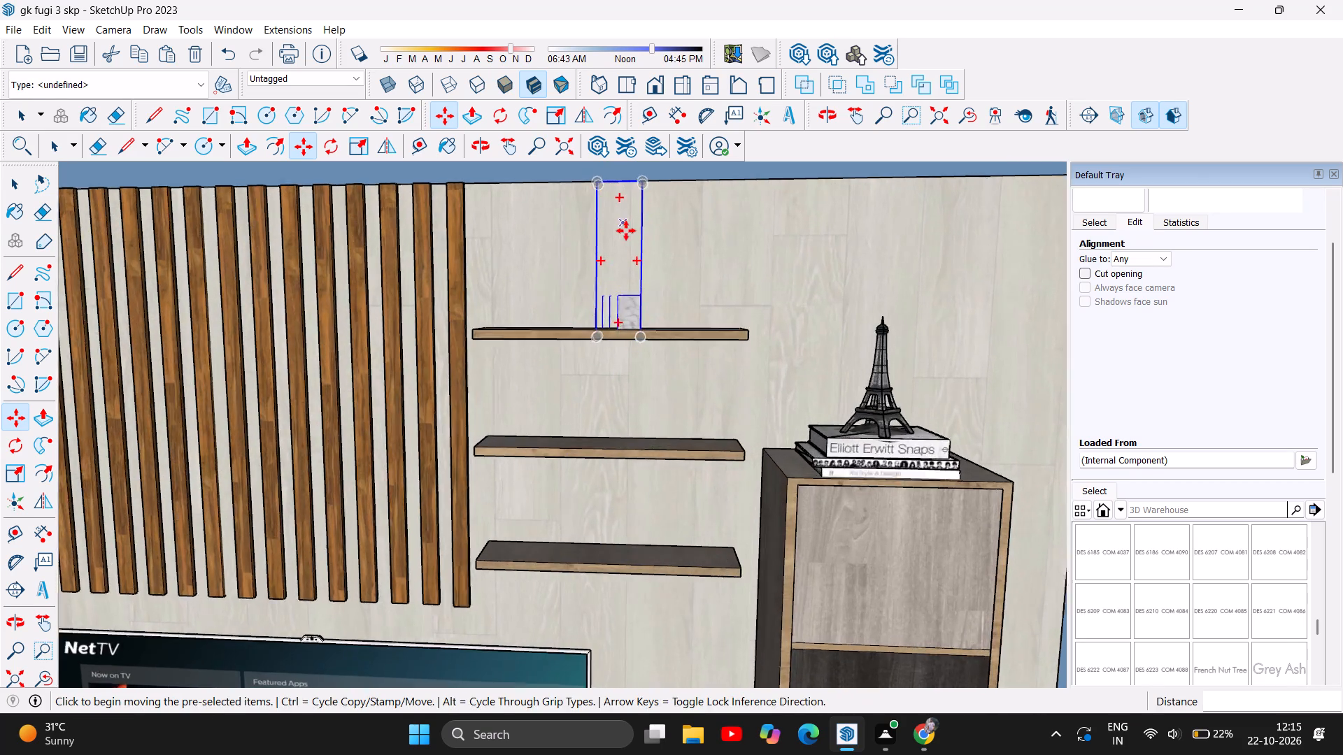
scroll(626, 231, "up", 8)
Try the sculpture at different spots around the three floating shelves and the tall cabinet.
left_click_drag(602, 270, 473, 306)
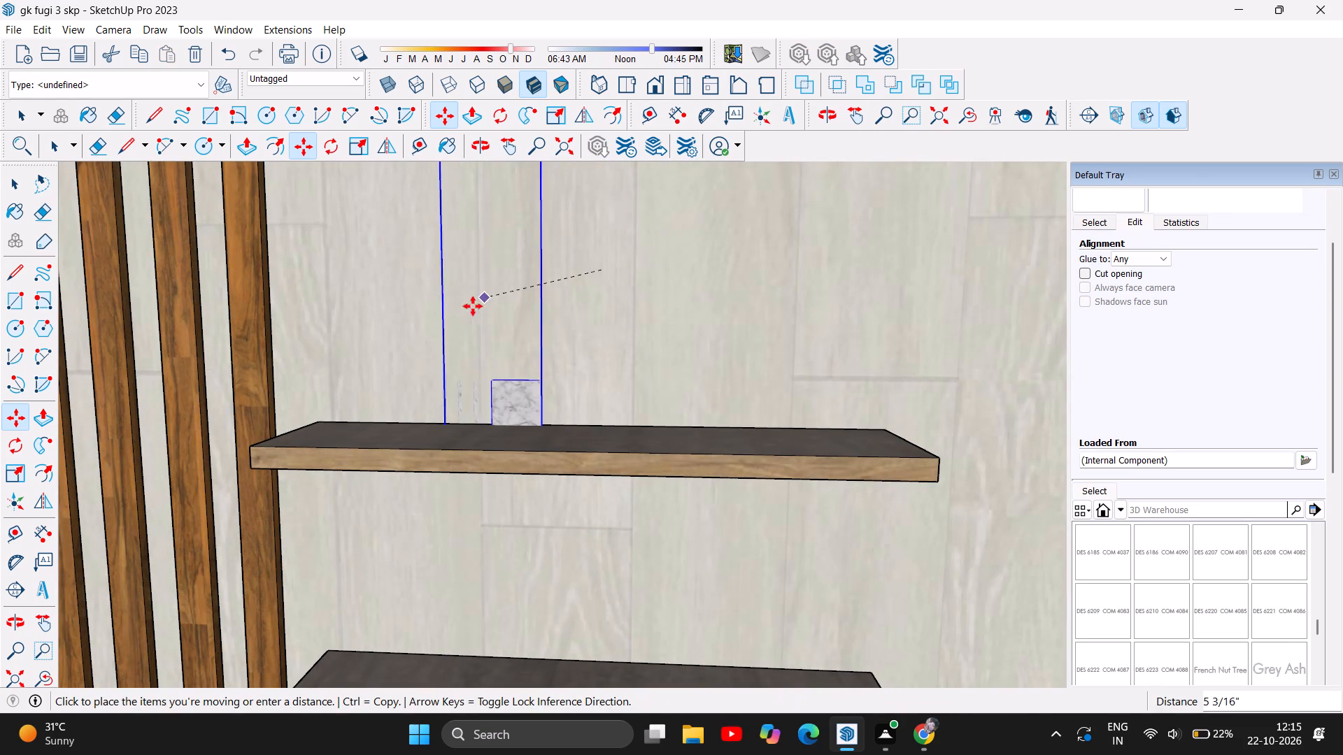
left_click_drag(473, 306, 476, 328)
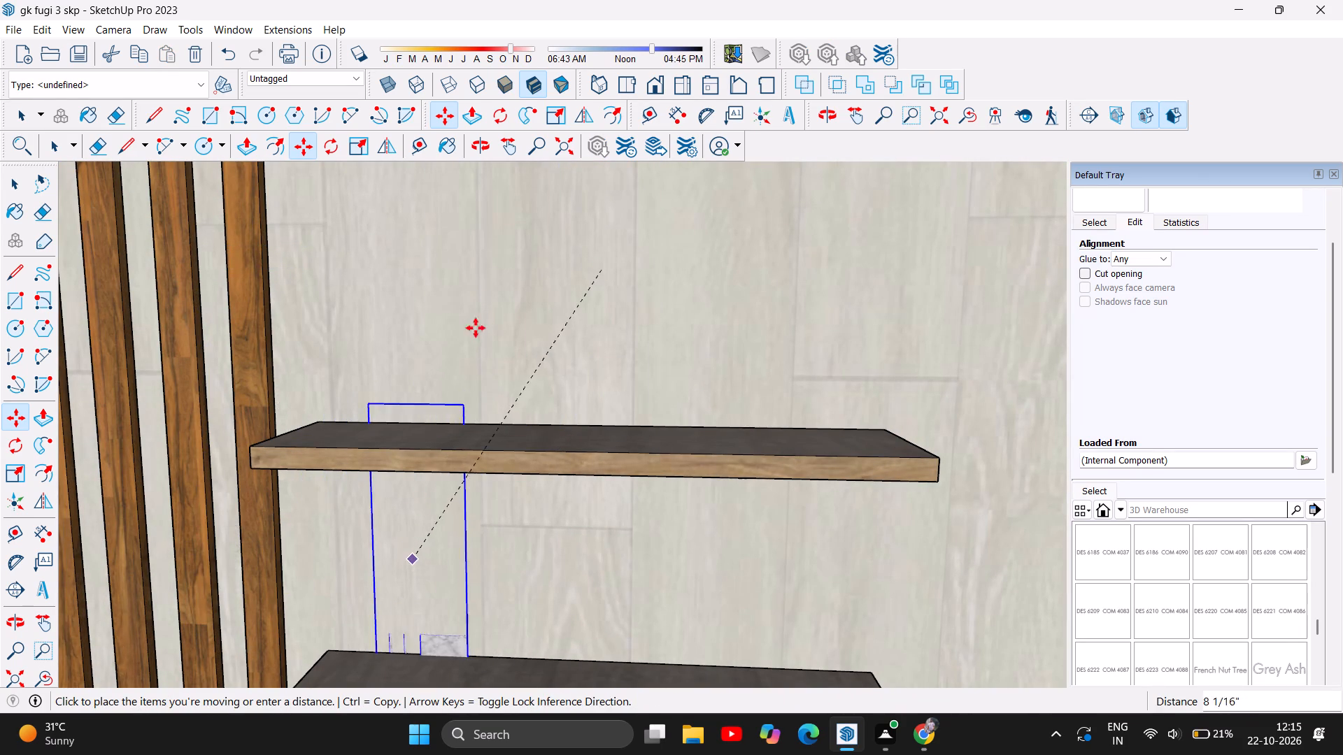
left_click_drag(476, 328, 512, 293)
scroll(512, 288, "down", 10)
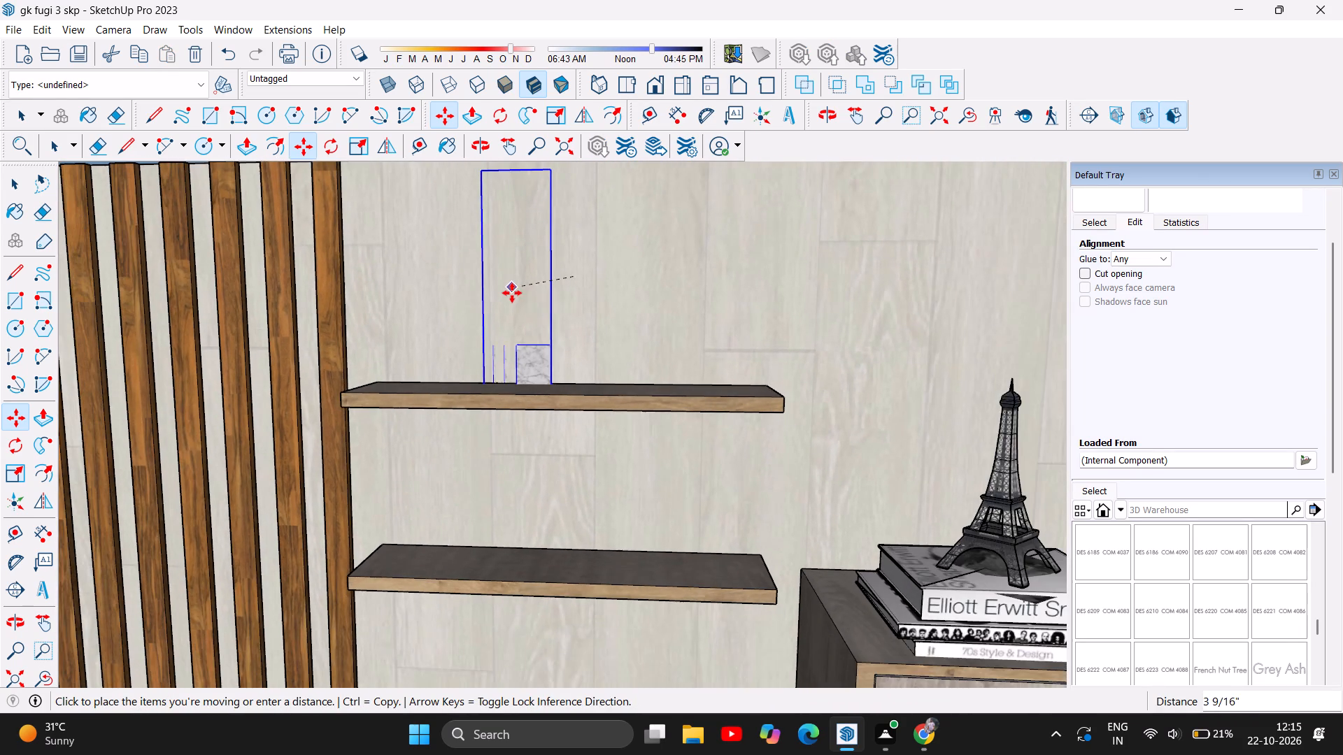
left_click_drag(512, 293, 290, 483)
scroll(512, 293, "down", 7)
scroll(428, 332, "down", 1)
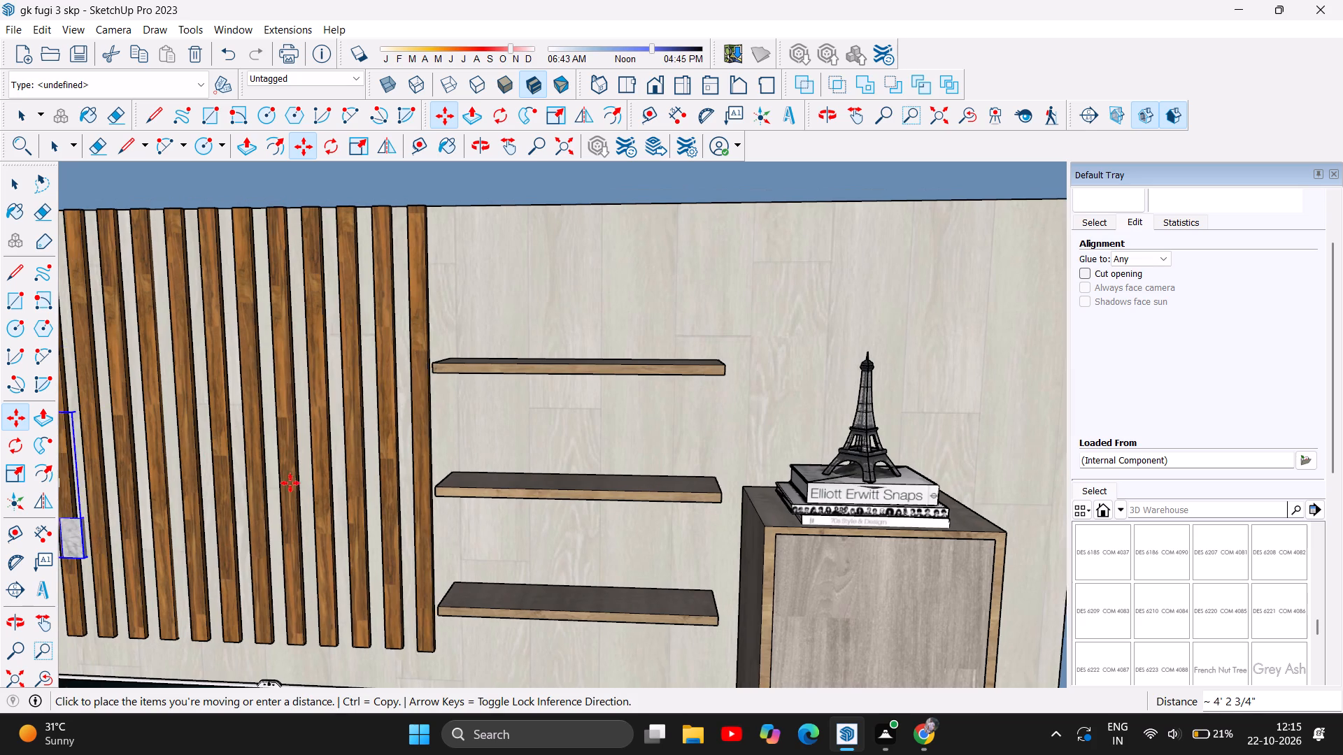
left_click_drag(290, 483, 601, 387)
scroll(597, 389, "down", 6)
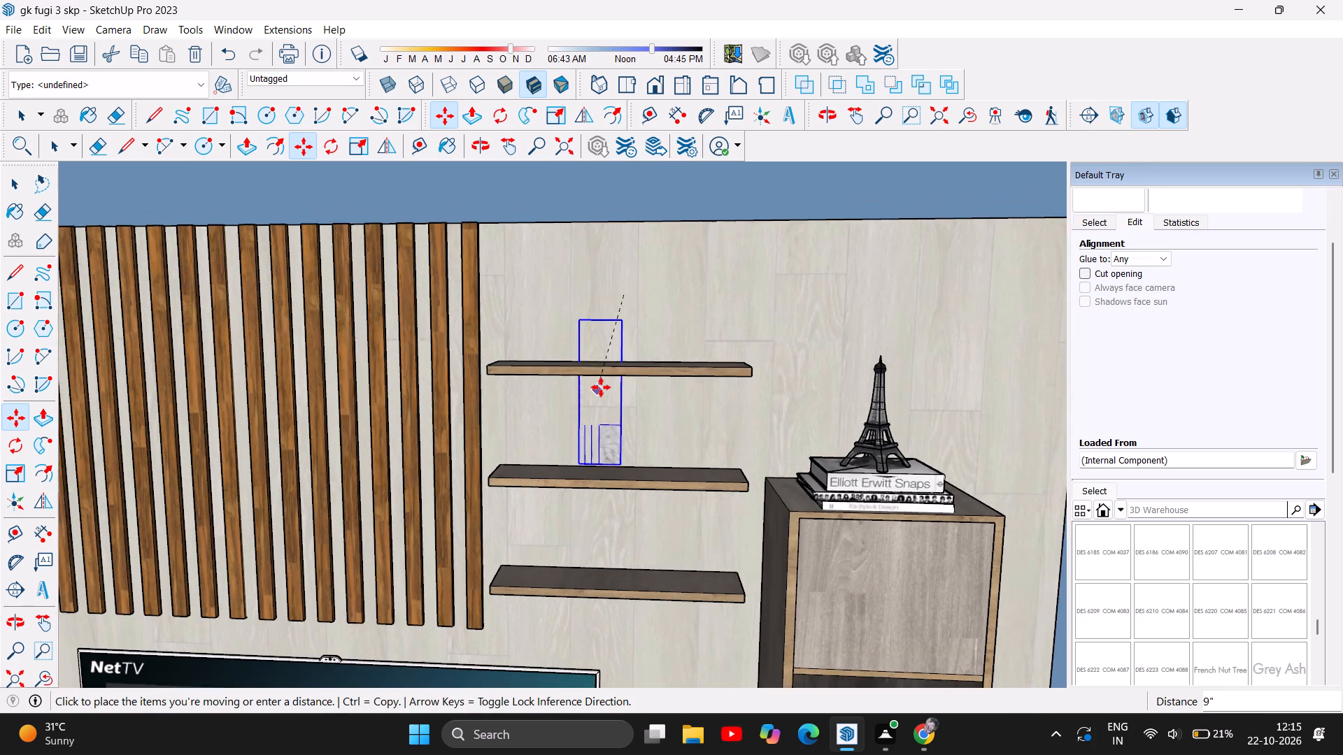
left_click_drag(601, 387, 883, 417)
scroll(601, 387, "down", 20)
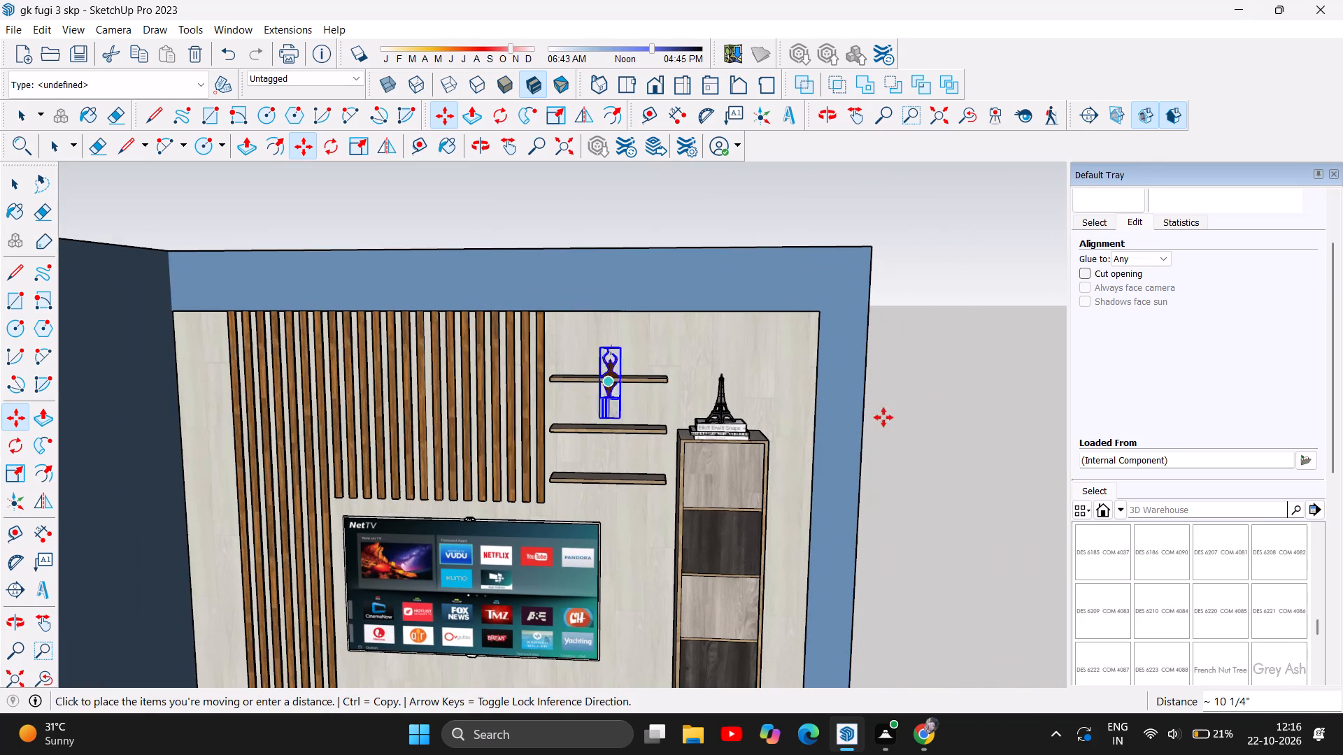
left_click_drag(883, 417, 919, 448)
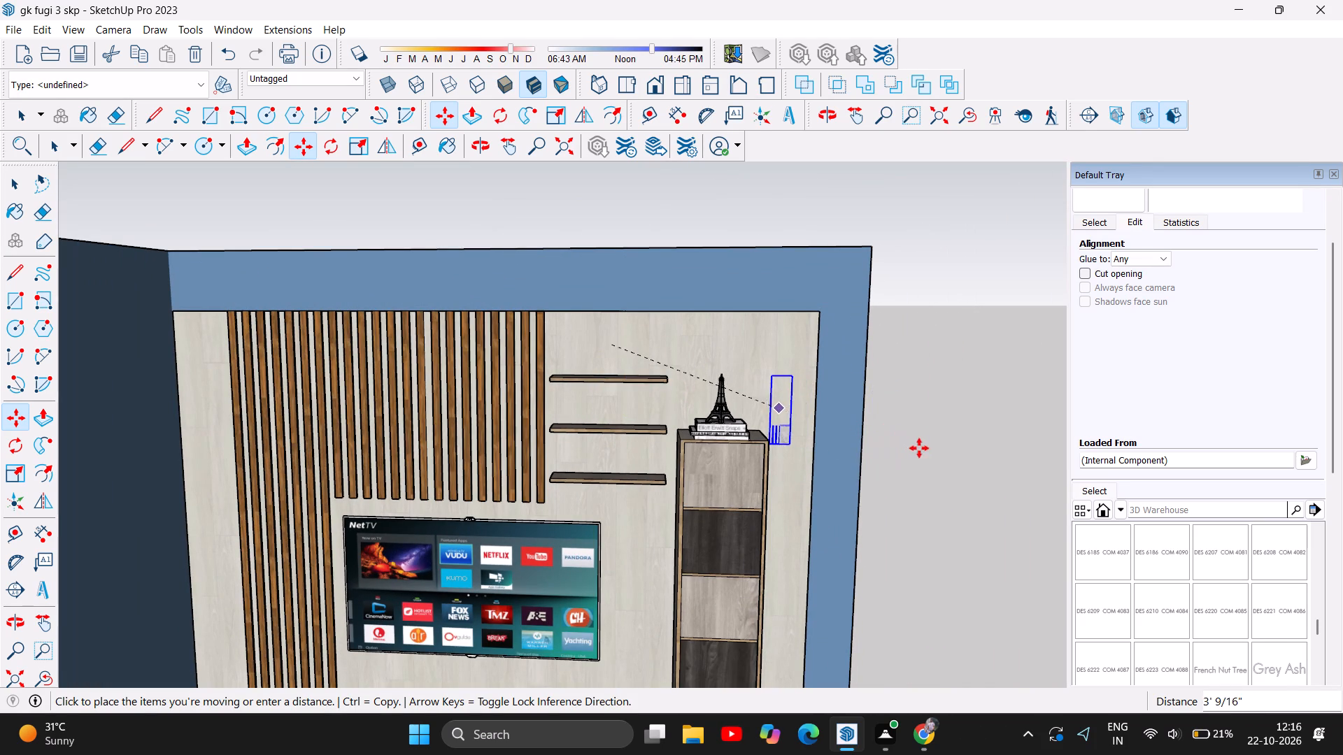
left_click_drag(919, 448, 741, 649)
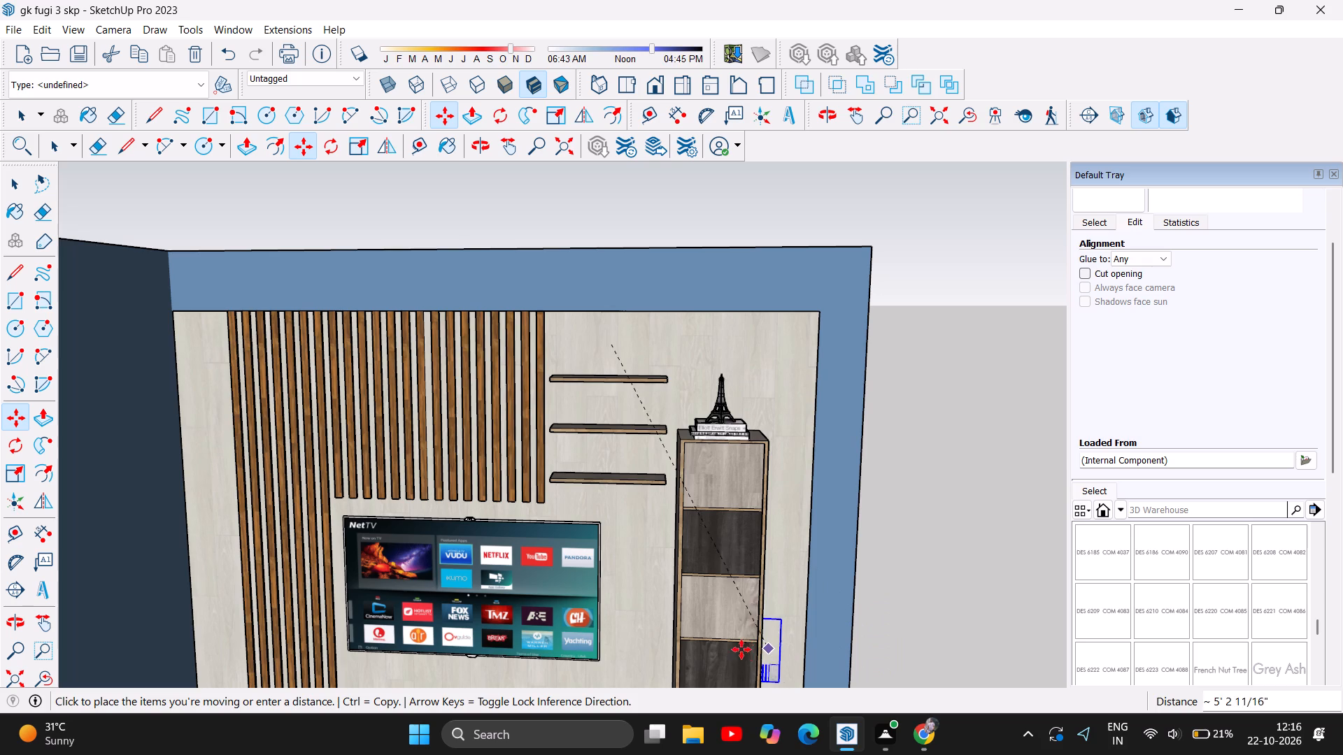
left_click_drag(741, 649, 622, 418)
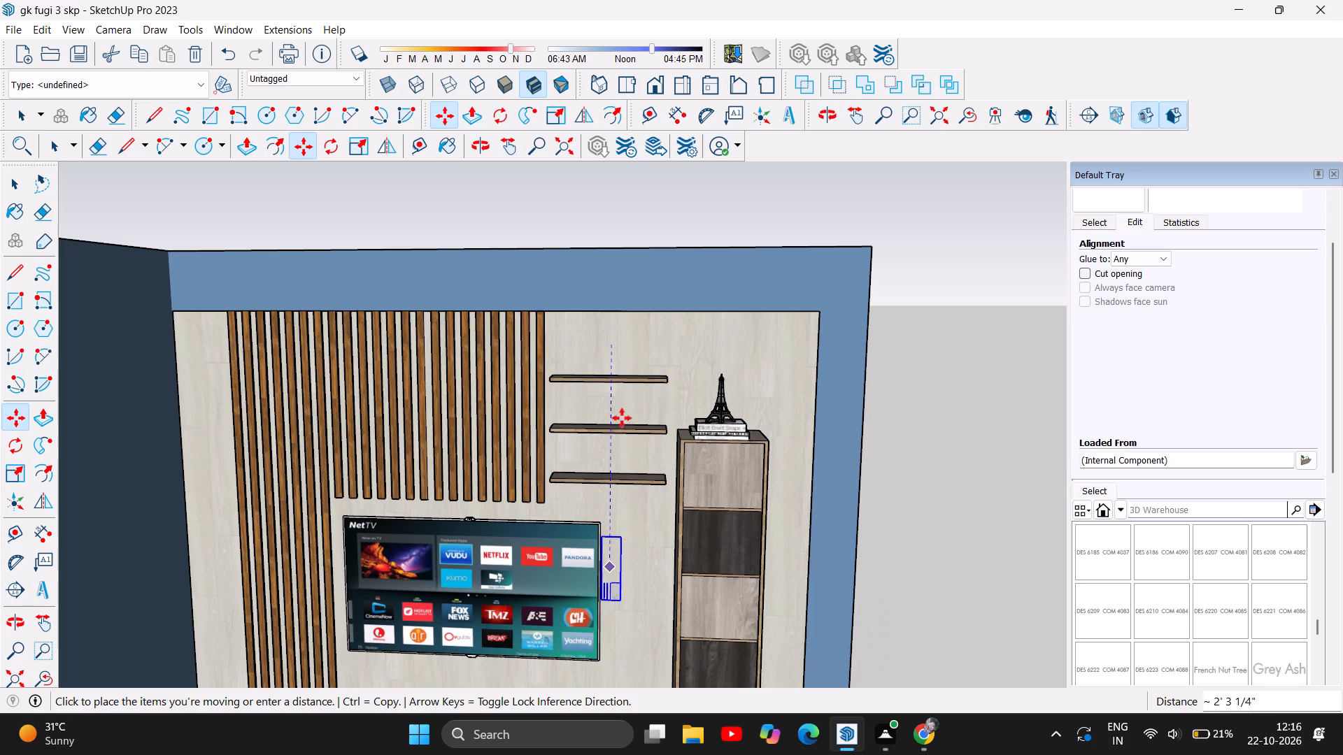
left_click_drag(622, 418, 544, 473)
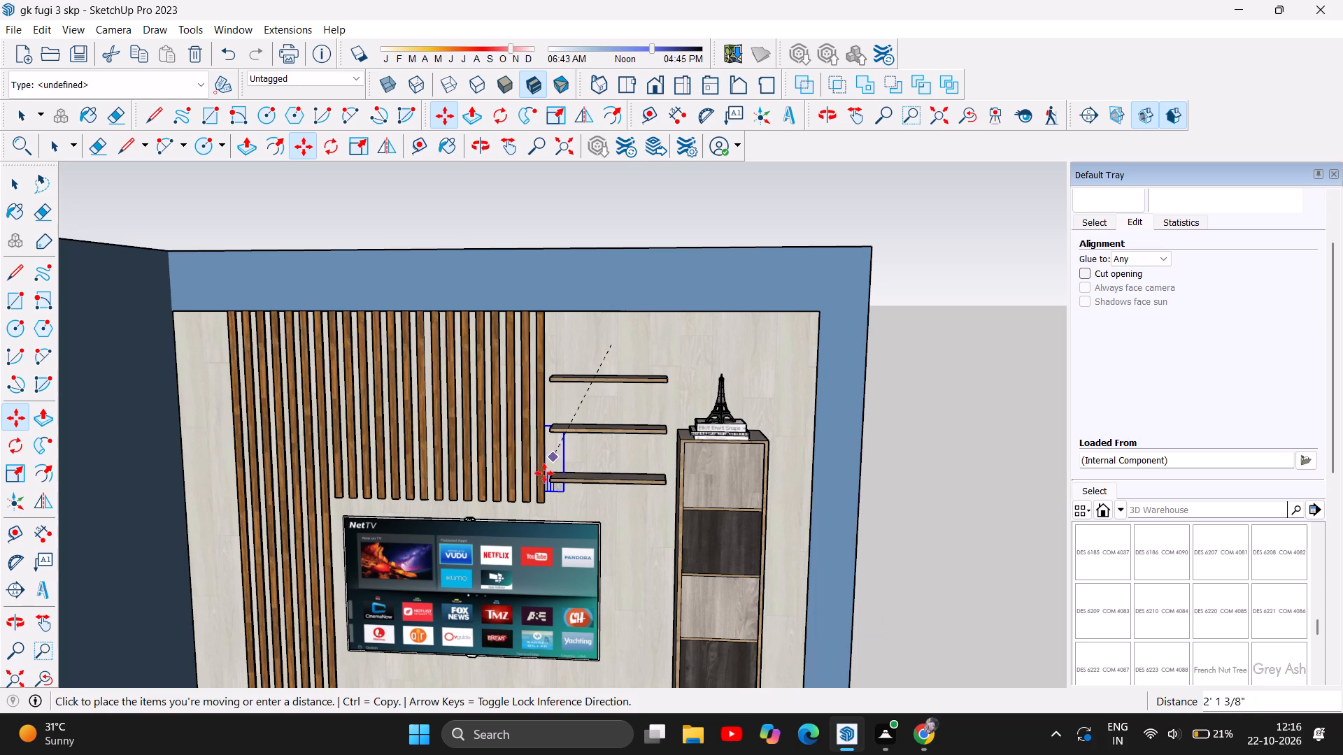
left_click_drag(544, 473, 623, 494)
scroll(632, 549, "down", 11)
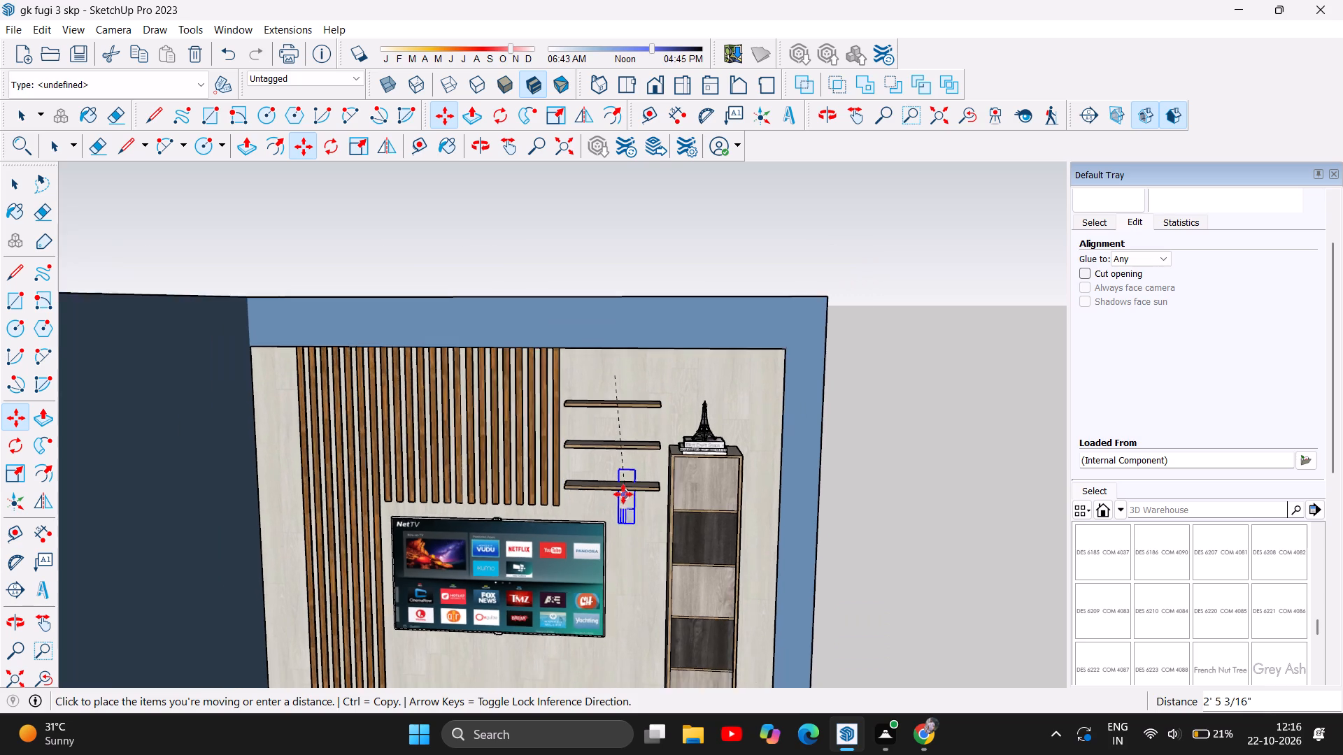
Bring the sculpture back down and drop it in front of the TV cabinet, at the room floor.
left_click_drag(623, 494, 445, 633)
scroll(616, 489, "down", 8)
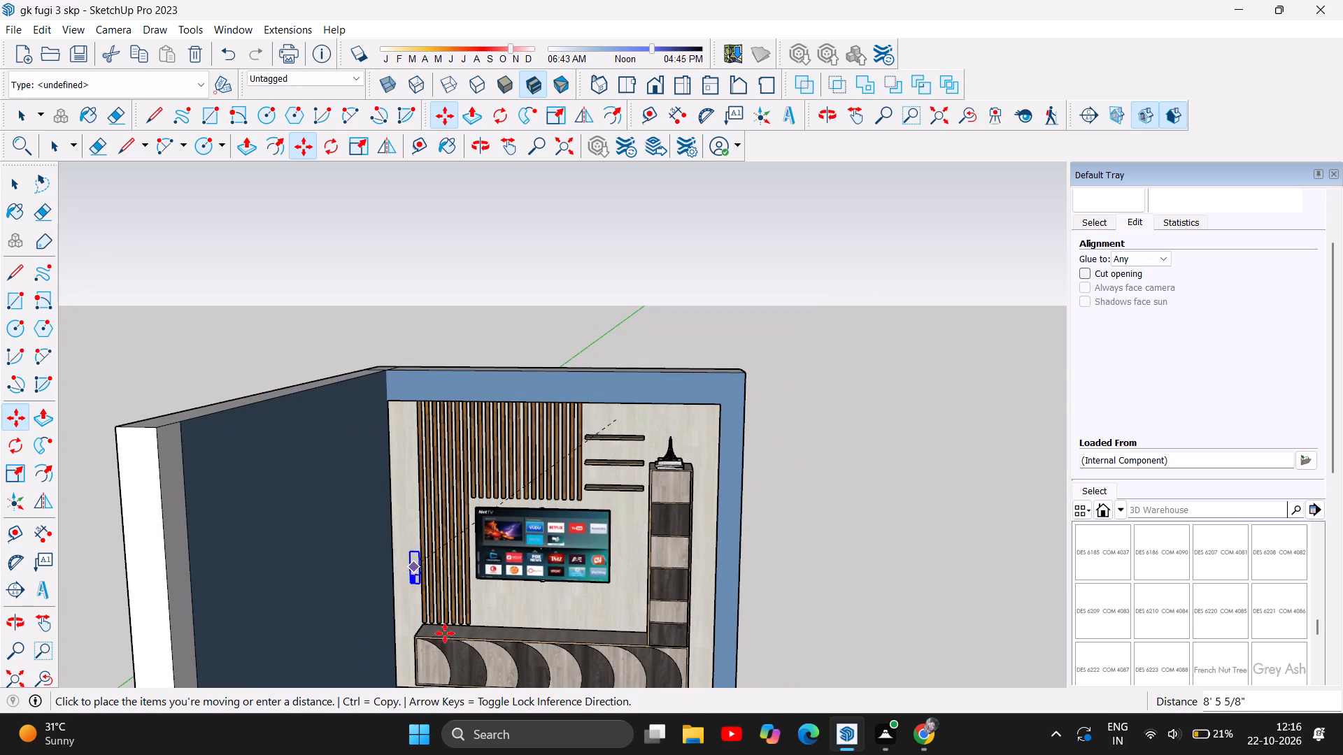
left_click_drag(445, 633, 555, 614)
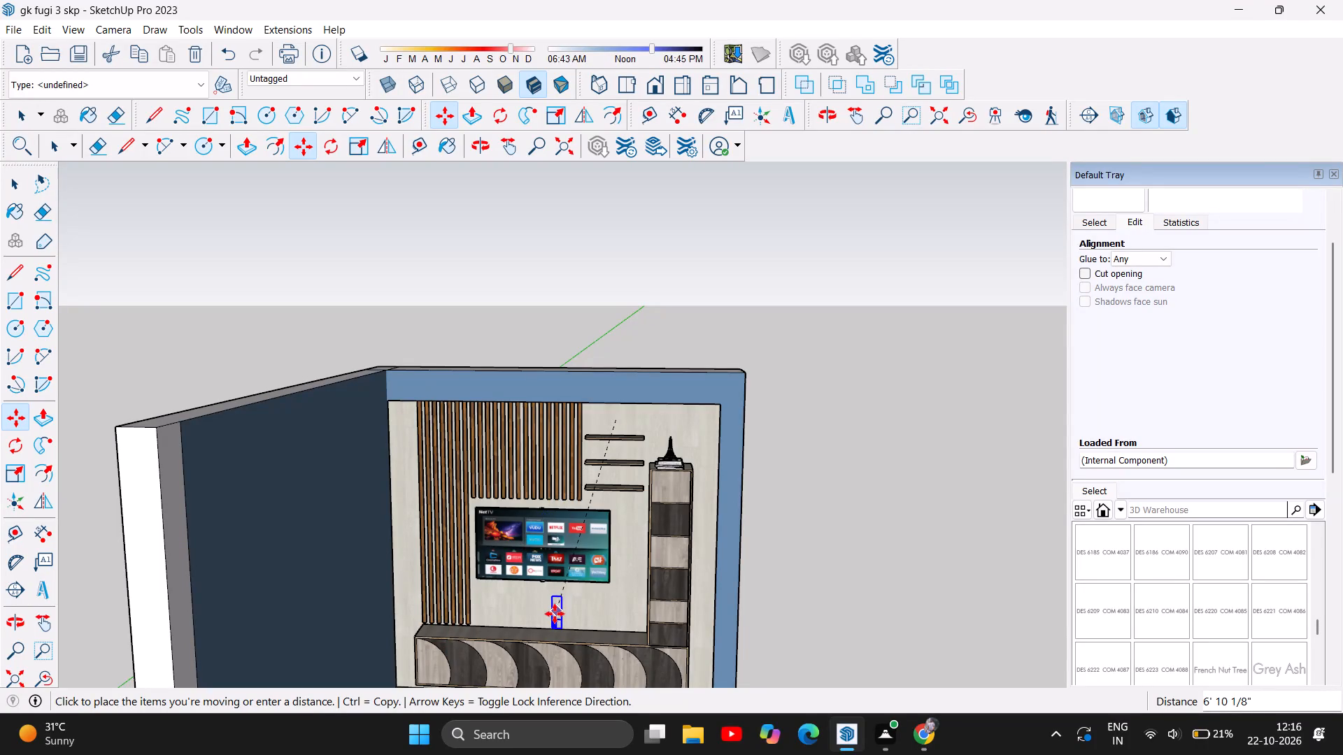
left_click_drag(555, 614, 543, 652)
scroll(625, 491, "down", 14)
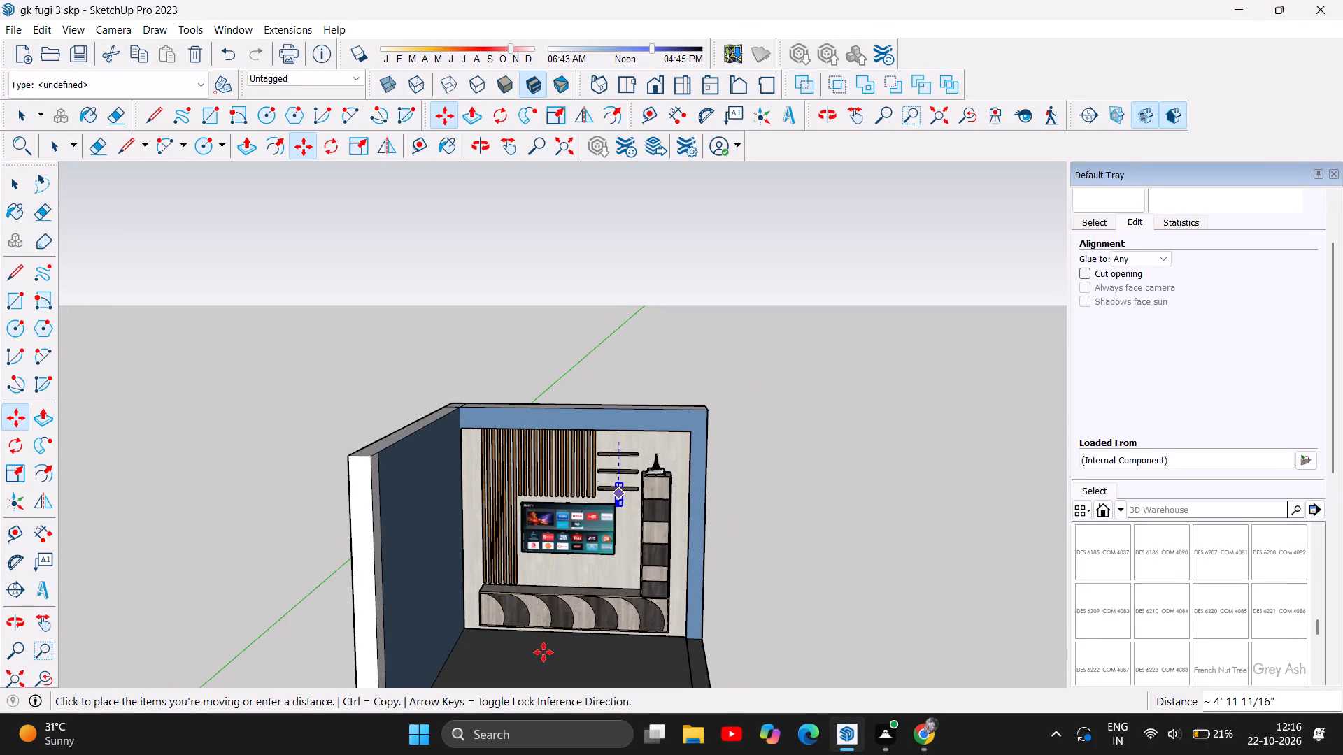
left_click_drag(543, 652, 539, 662)
scroll(538, 685, "up", 3)
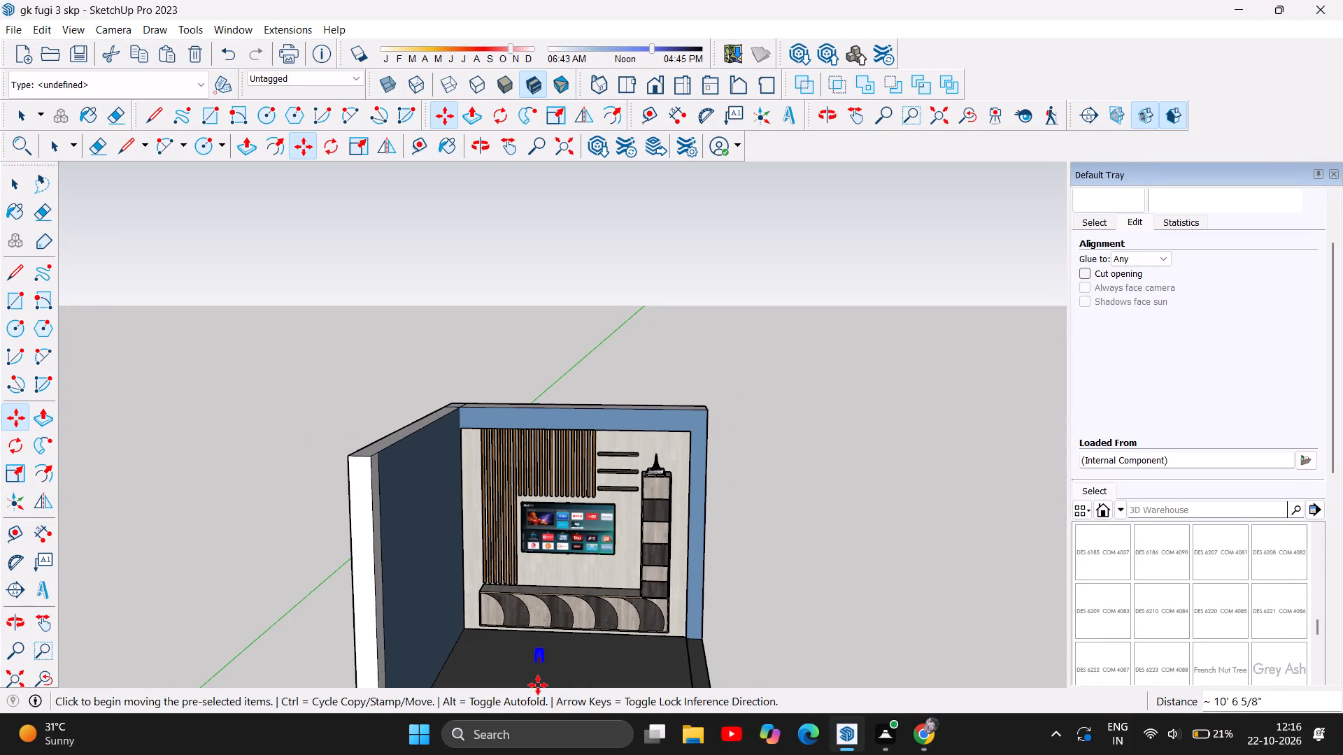
Move the sculpture from the floor in front of the TV cabinet up onto the top floating shelf, about 10' 5" away.
scroll(538, 685, "up", 2)
left_click(485, 146)
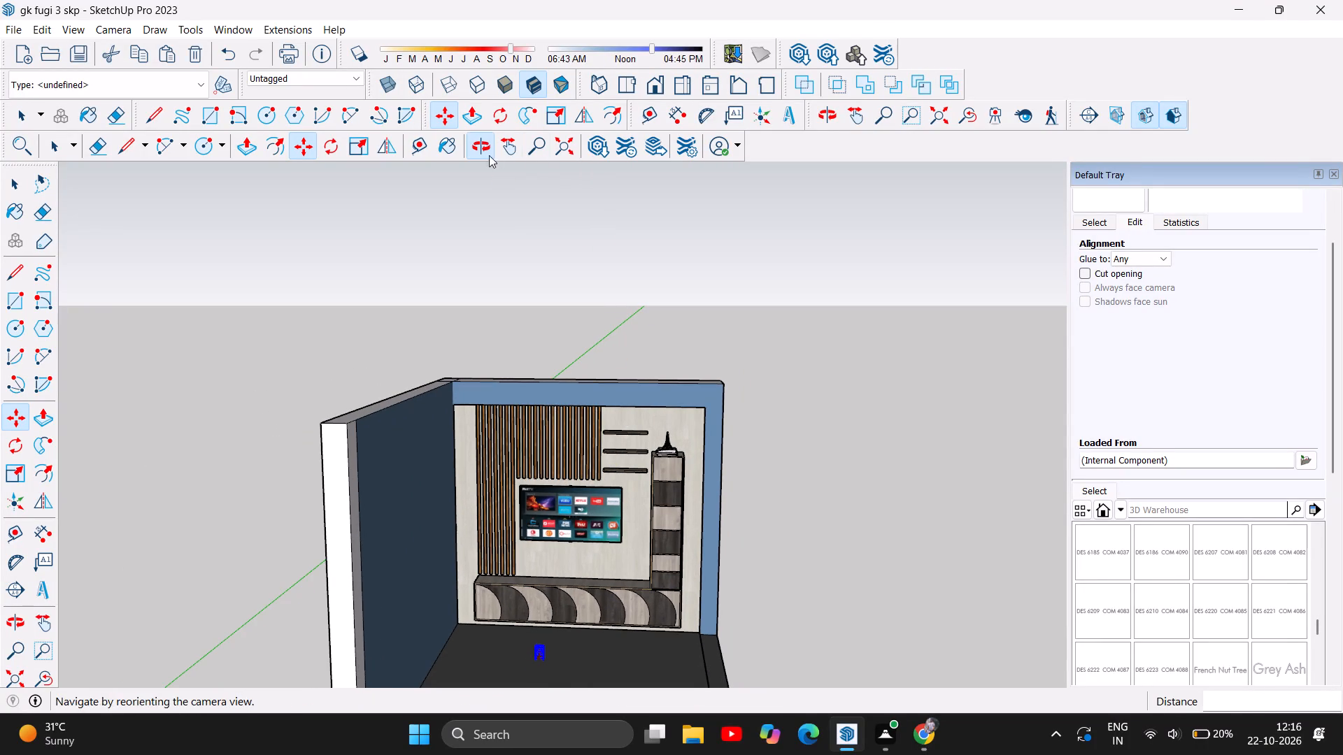
left_click_drag(671, 301, 395, 432)
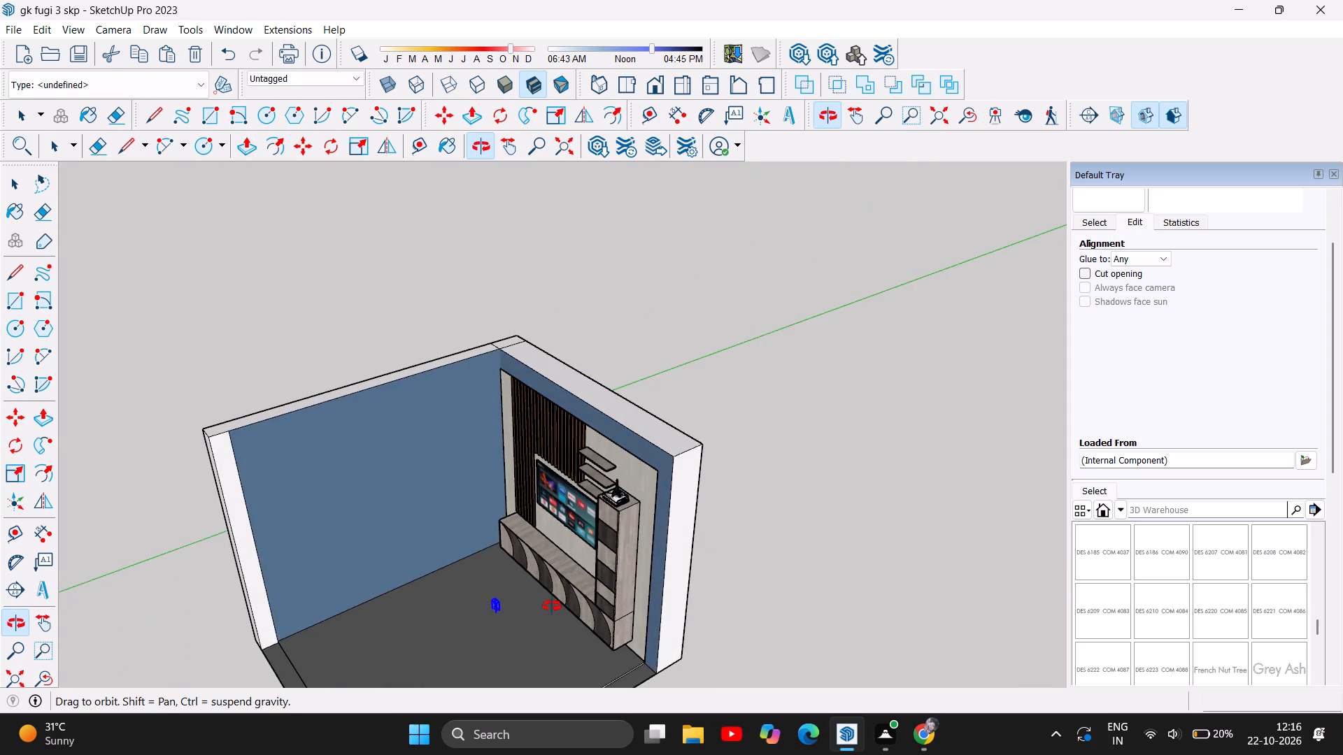
scroll(552, 606, "up", 9)
scroll(425, 577, "up", 5)
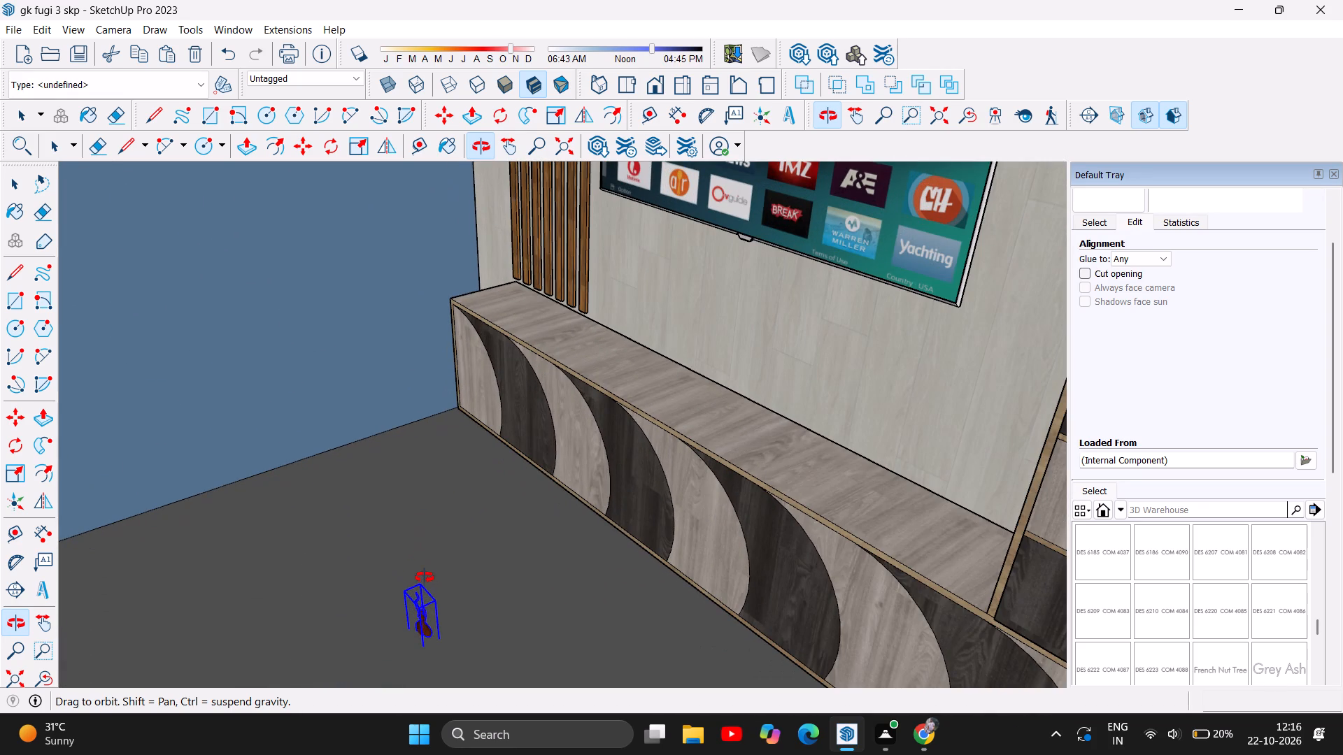
double_click(444, 115)
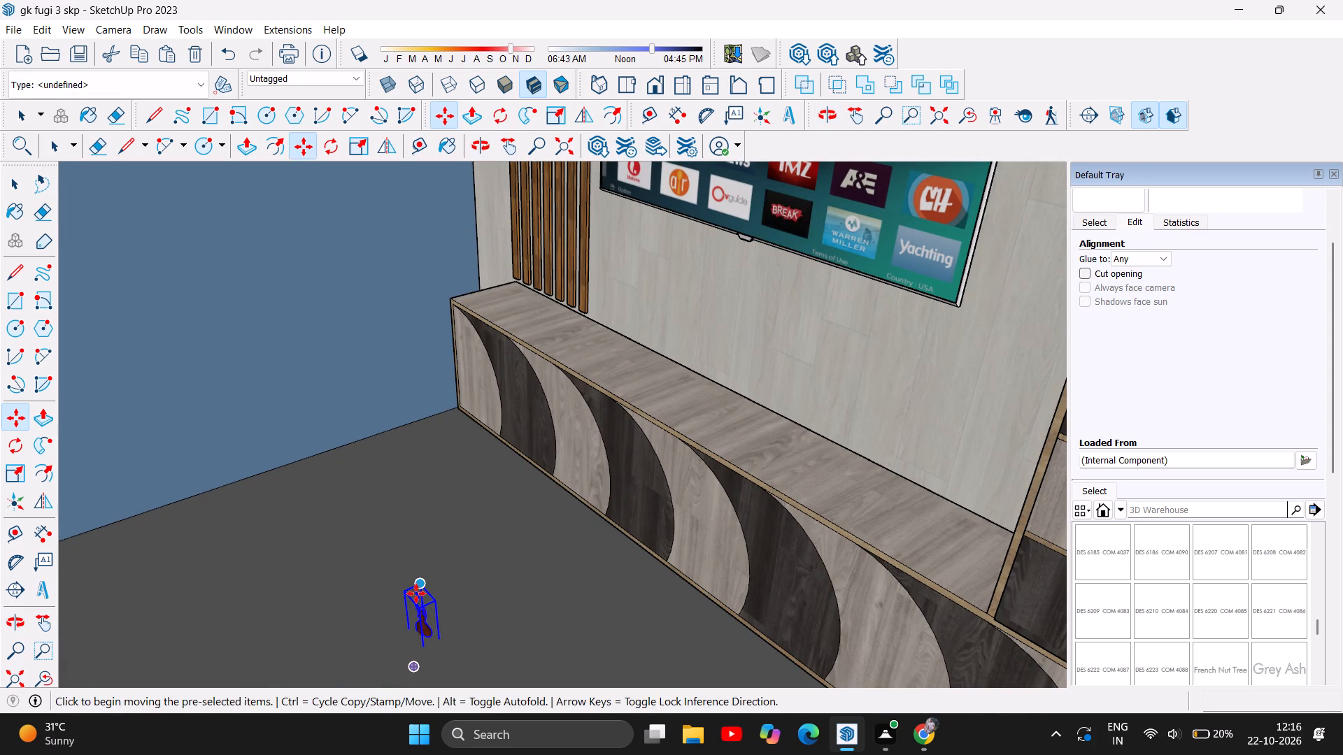
scroll(367, 602, "down", 4)
scroll(206, 617, "down", 4)
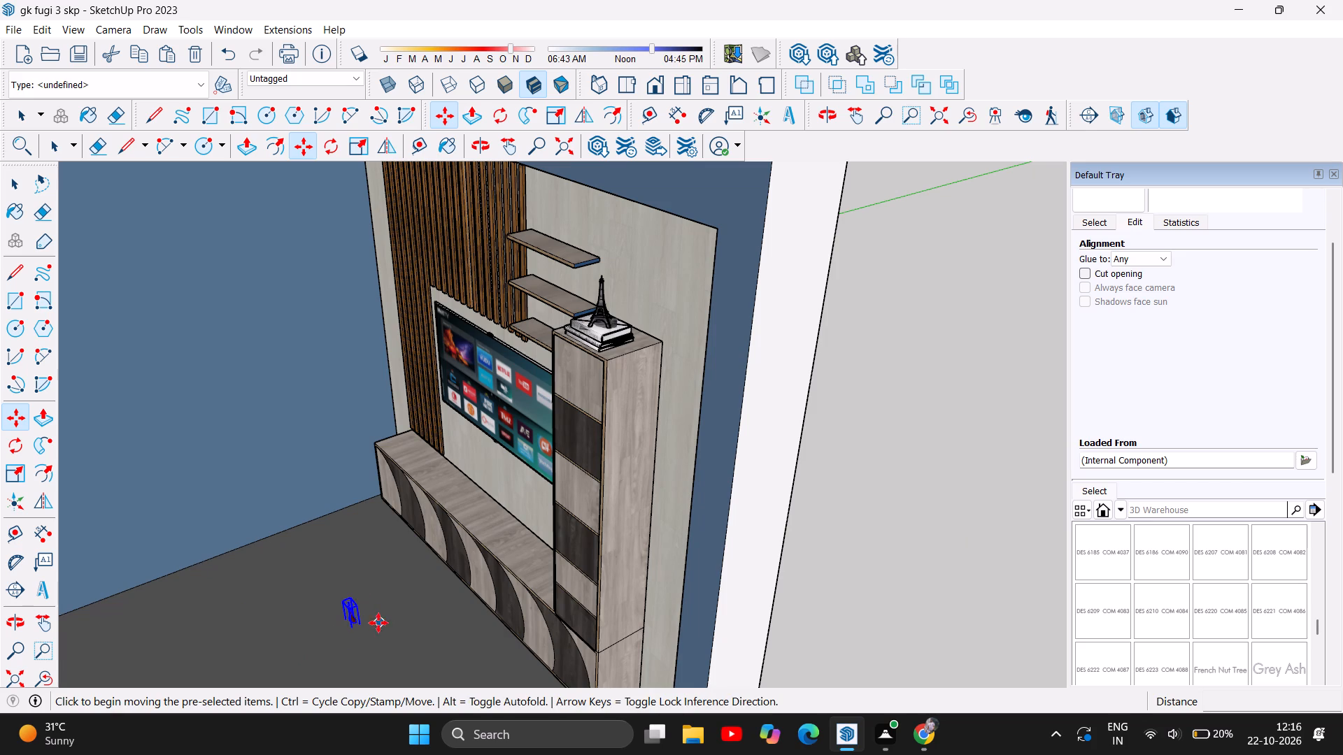
left_click_drag(349, 615, 351, 598)
scroll(347, 630, "up", 12)
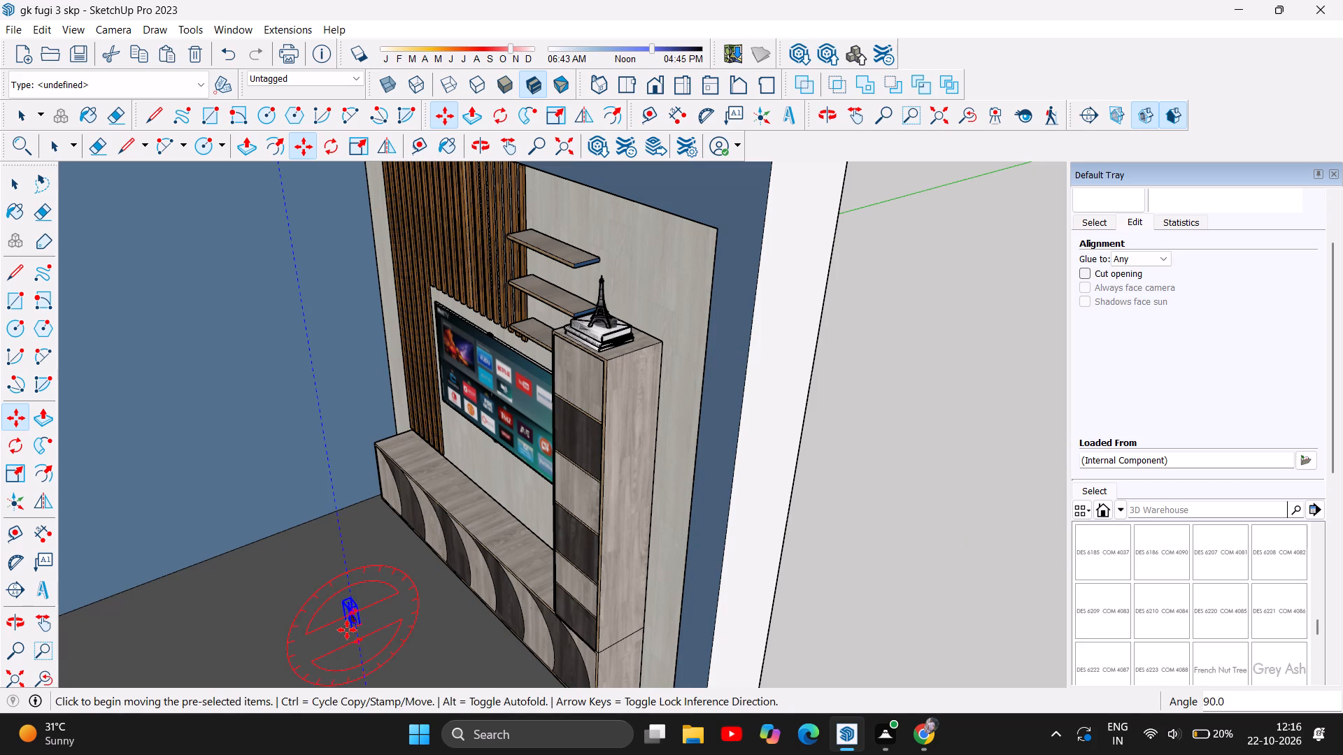
scroll(348, 662, "up", 7)
scroll(395, 566, "up", 4)
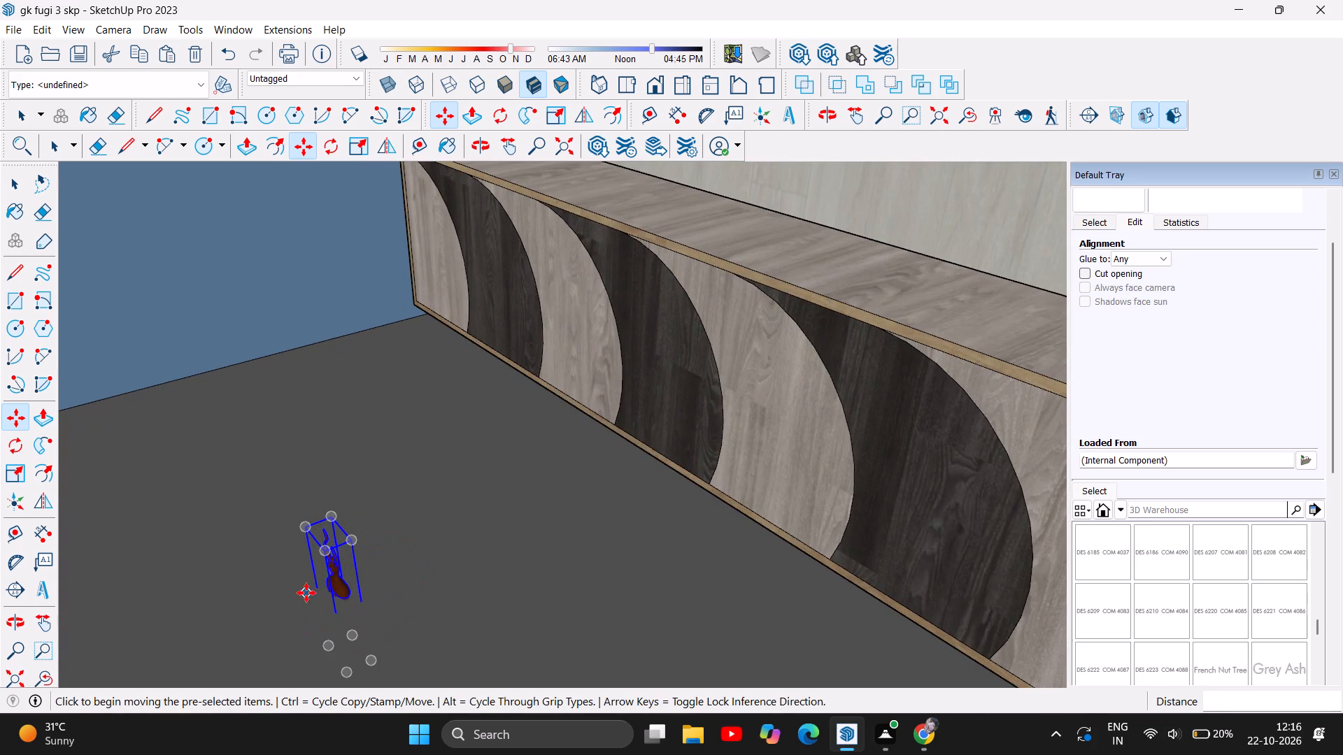
left_click_drag(332, 572, 313, 583)
scroll(319, 576, "down", 1)
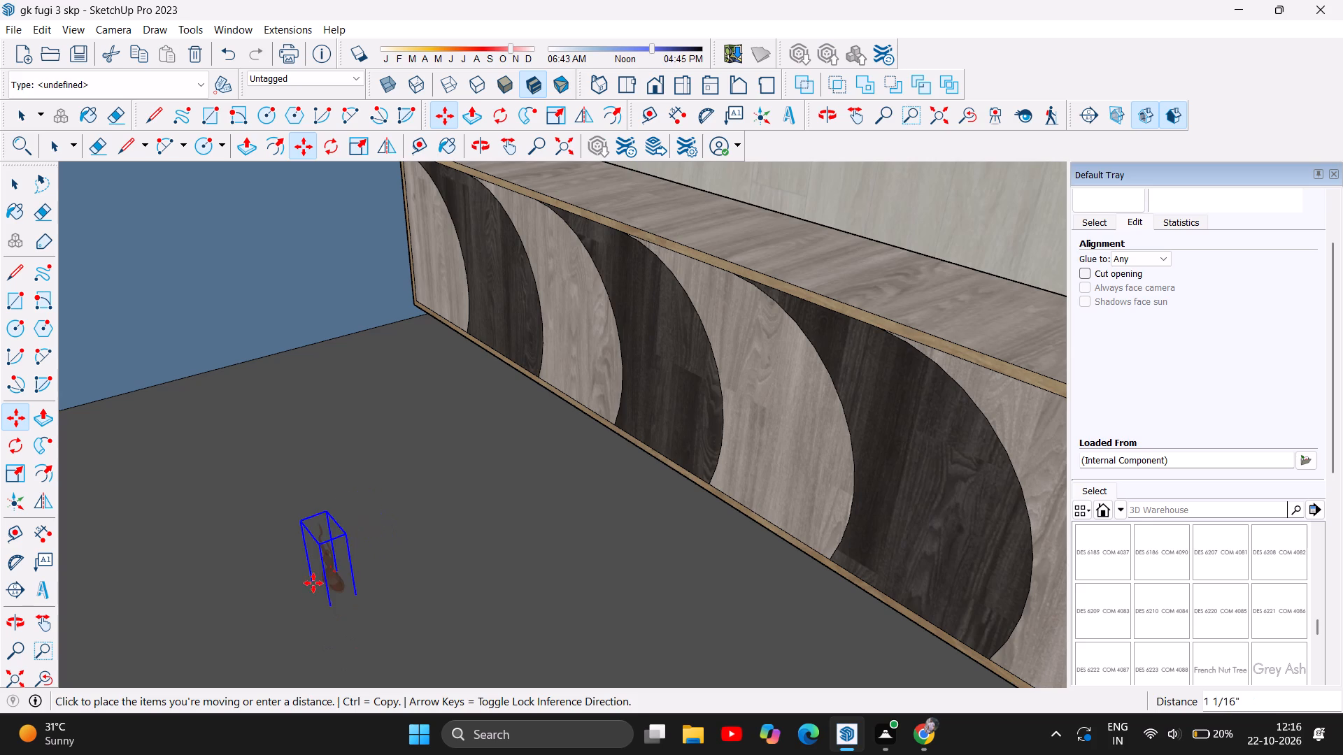
scroll(313, 583, "down", 2)
left_click_drag(313, 583, 250, 626)
scroll(275, 607, "down", 10)
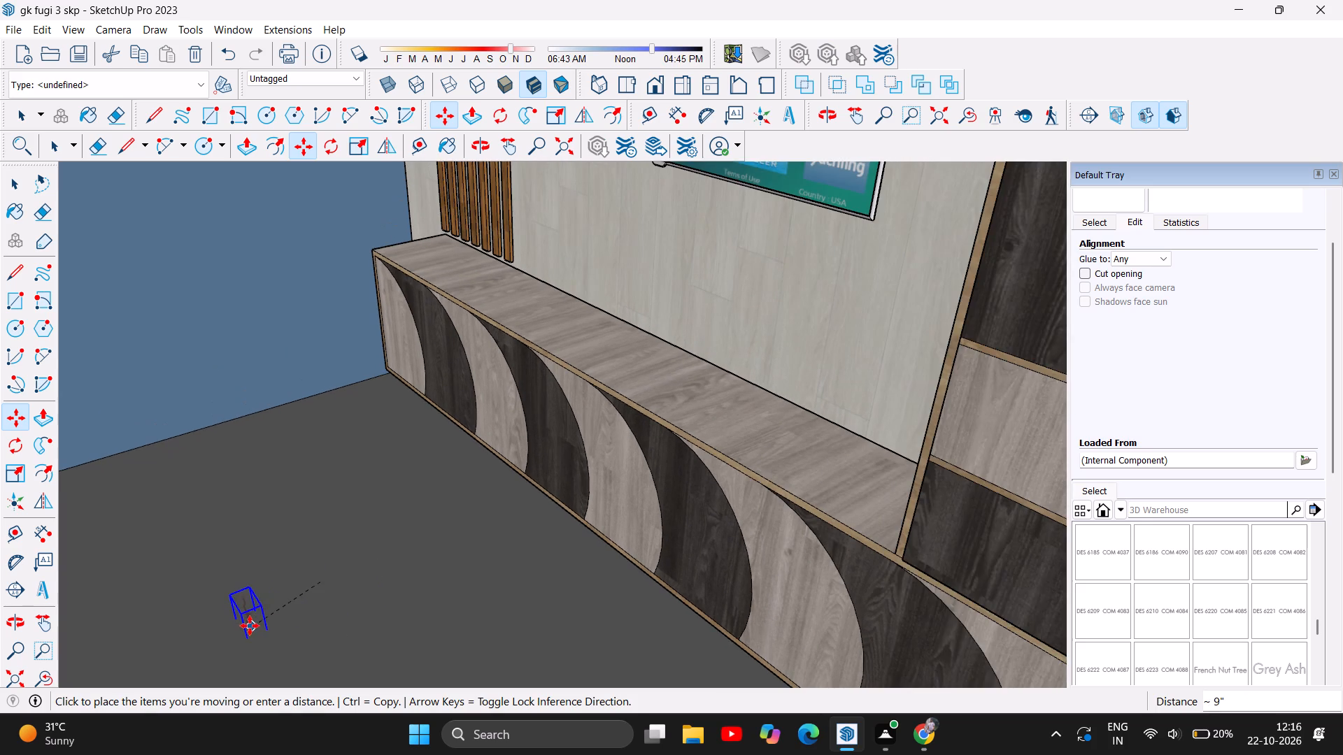
scroll(250, 626, "down", 1)
left_click_drag(250, 626, 227, 605)
scroll(239, 617, "down", 15)
left_click_drag(227, 605, 262, 477)
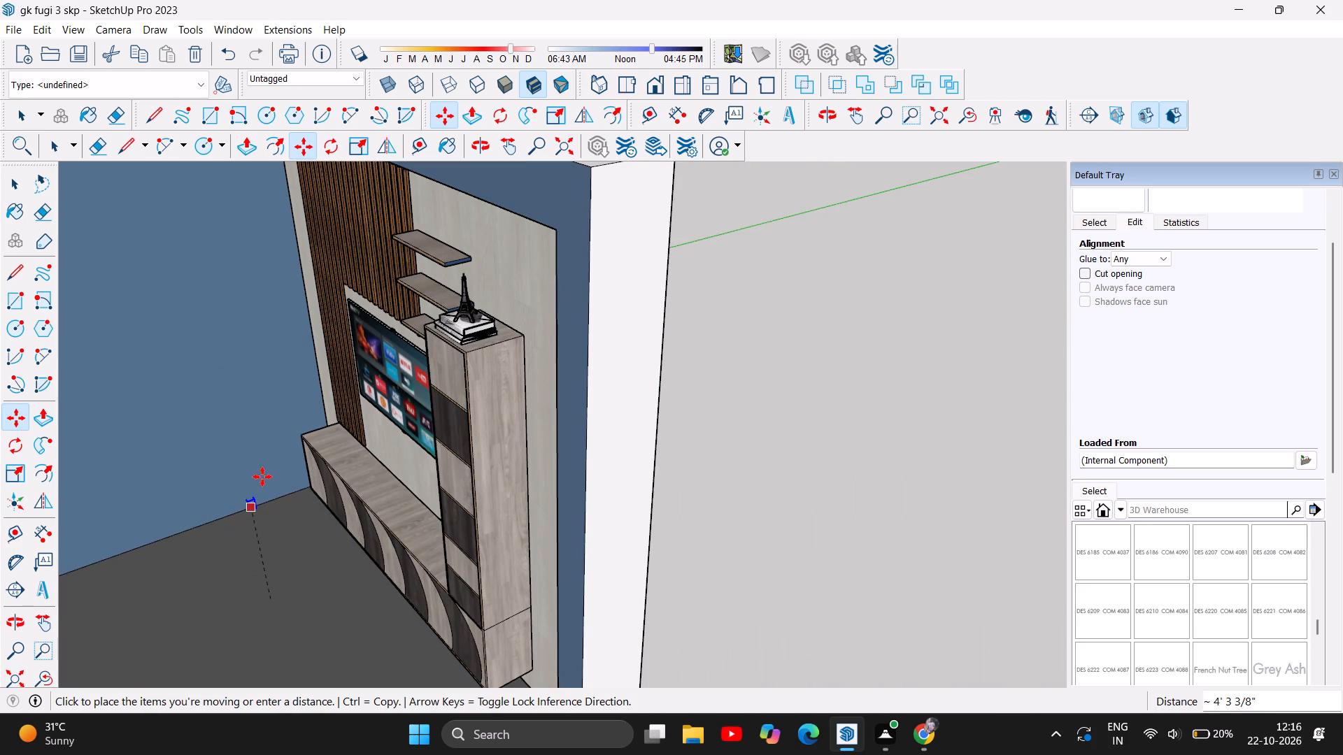
left_click_drag(262, 477, 332, 359)
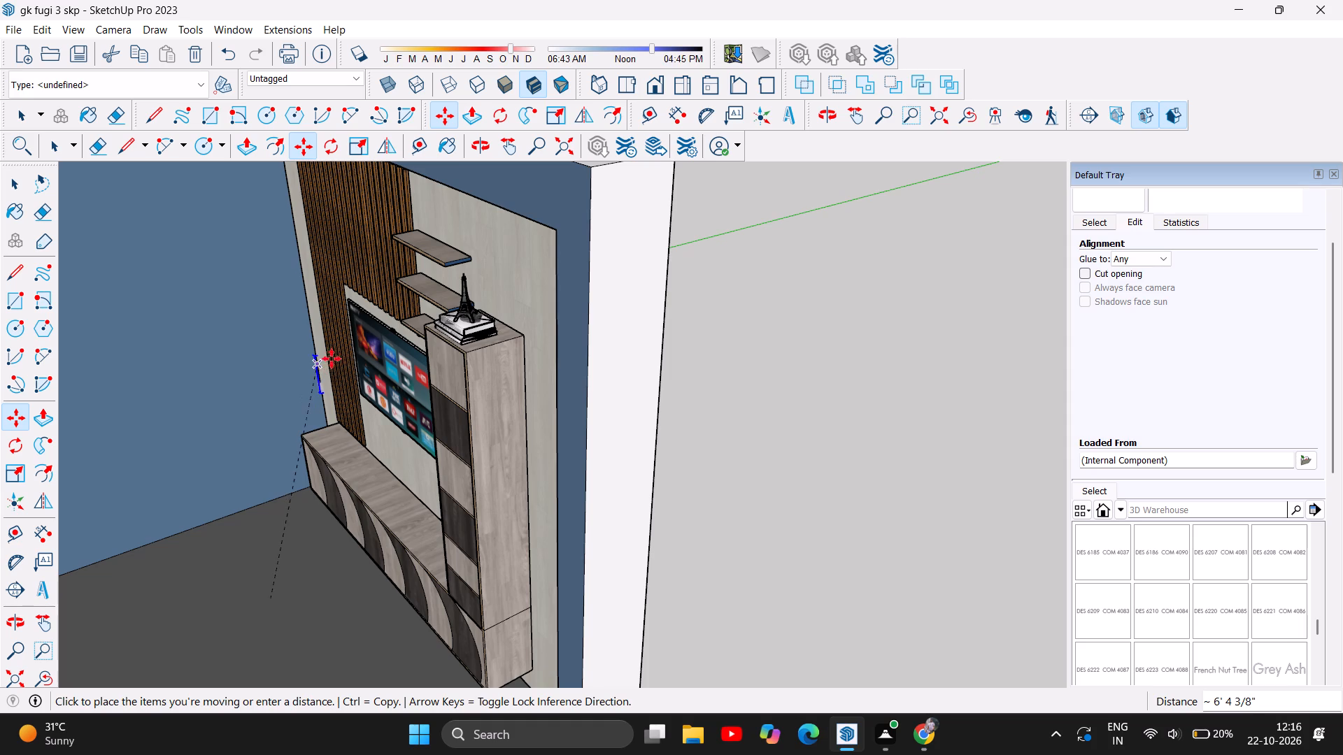
left_click_drag(332, 359, 441, 268)
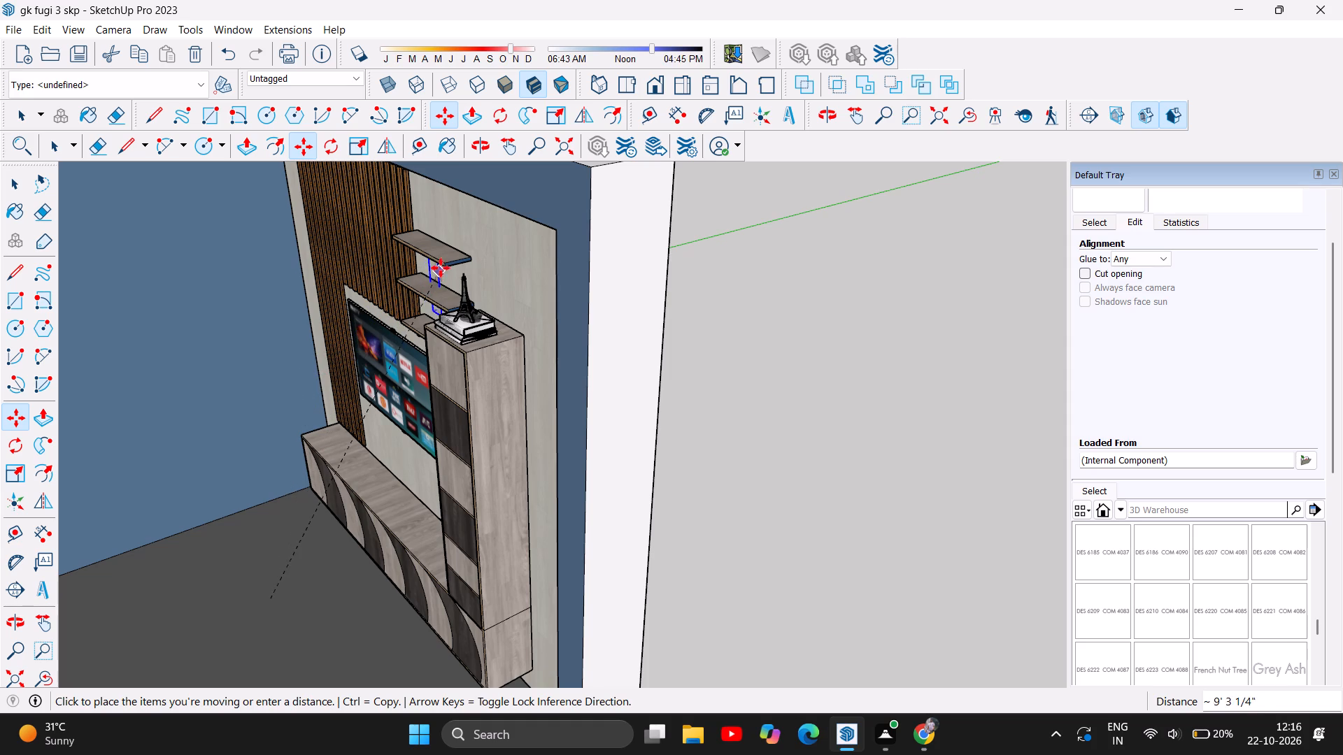
left_click_drag(441, 268, 432, 209)
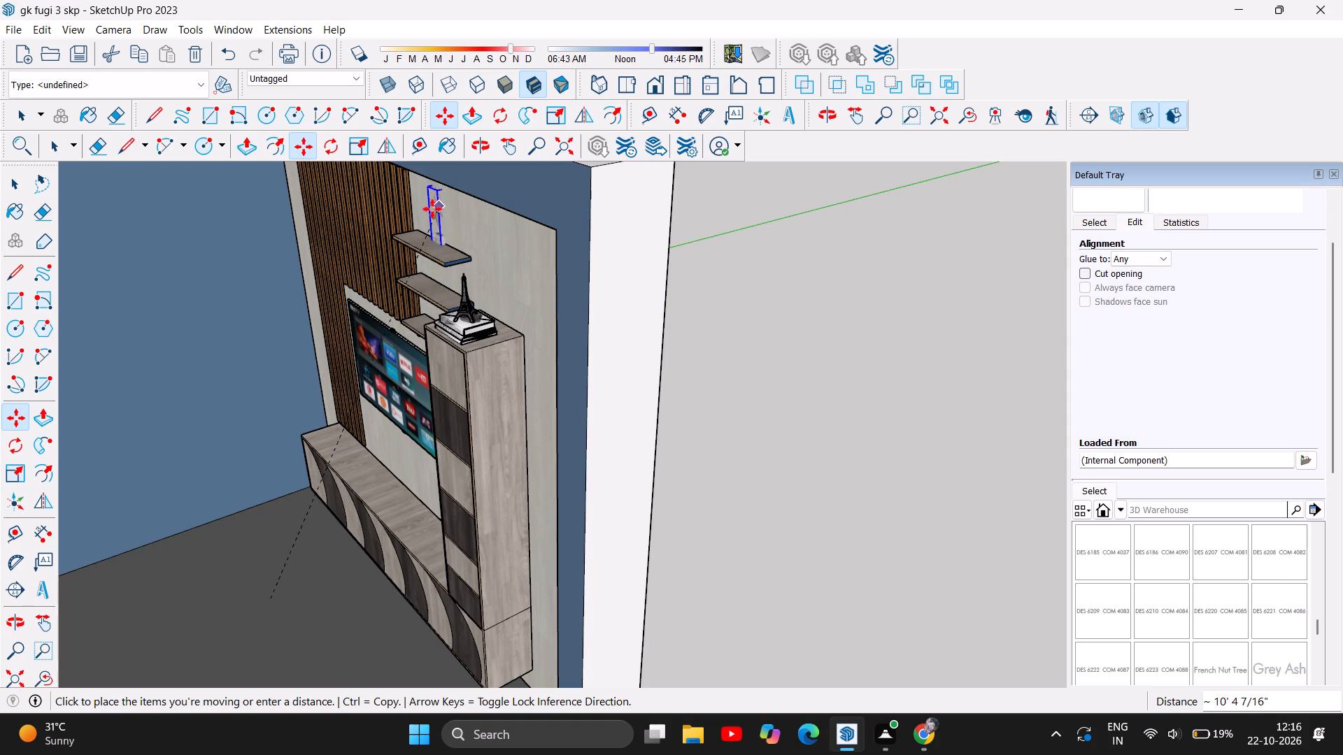
left_click_drag(432, 209, 429, 182)
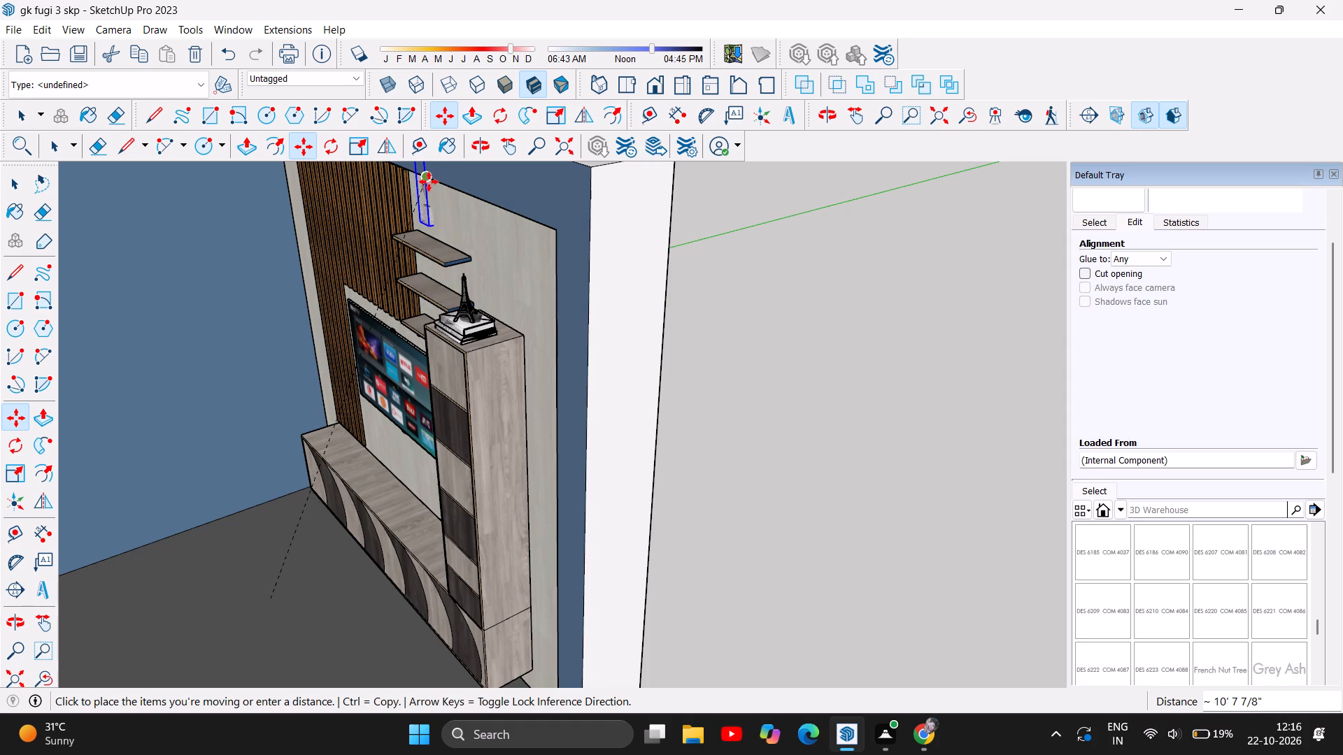
left_click_drag(429, 182, 427, 191)
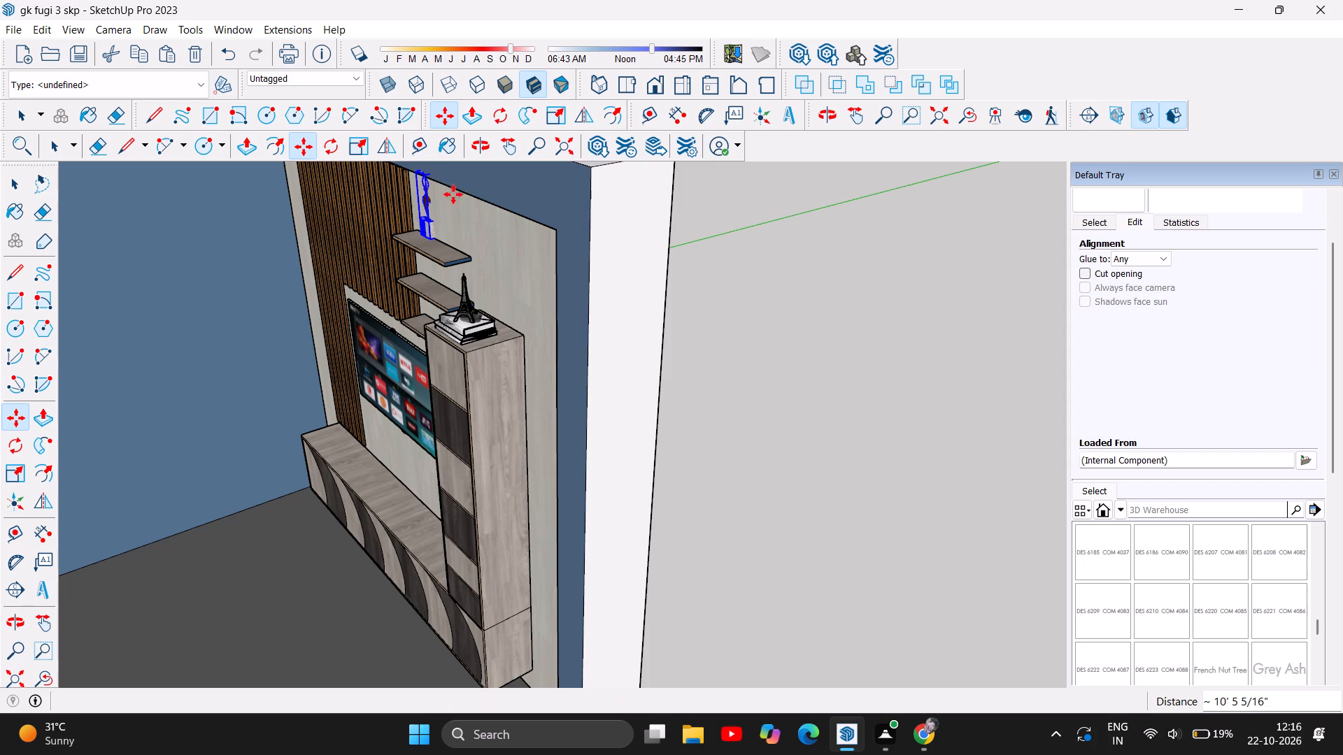
Pull the sculpture away from the back panel so its marble base sits near the top shelf's front edge.
scroll(422, 168, "up", 7)
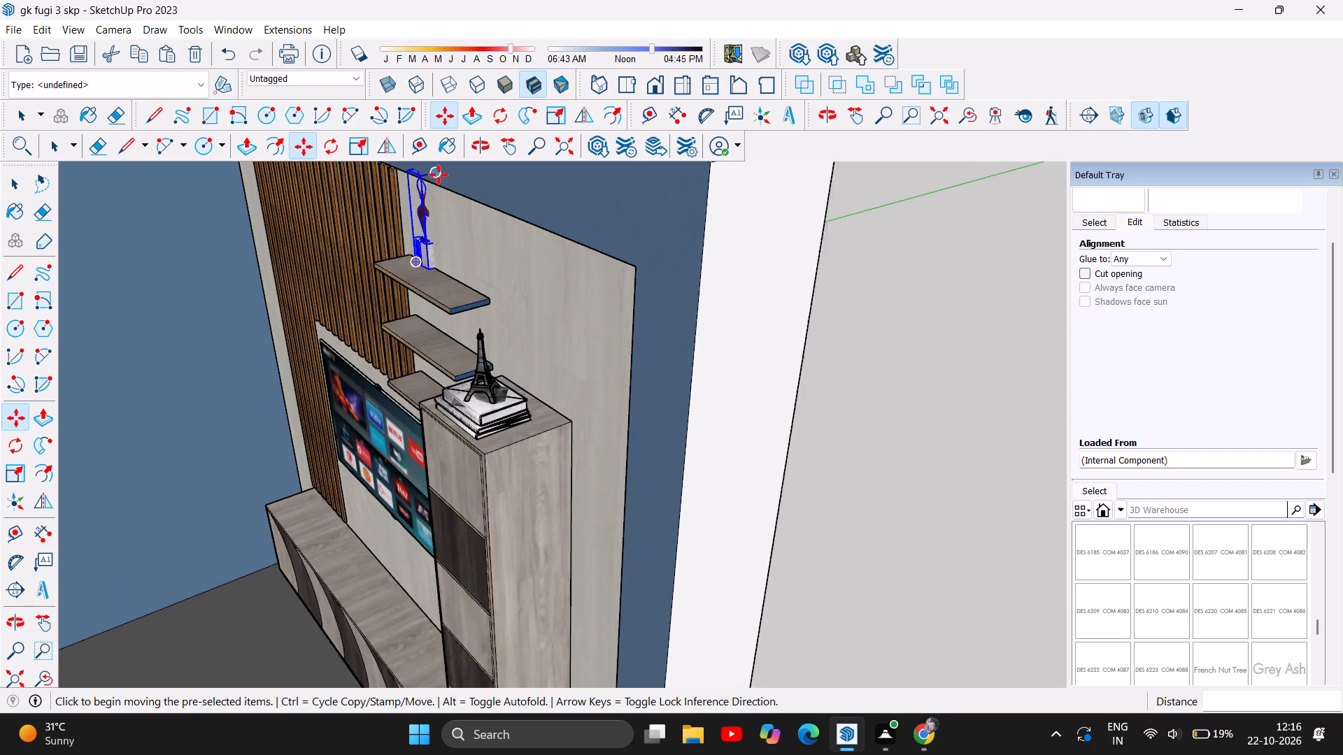
scroll(439, 175, "up", 8)
scroll(432, 243, "up", 4)
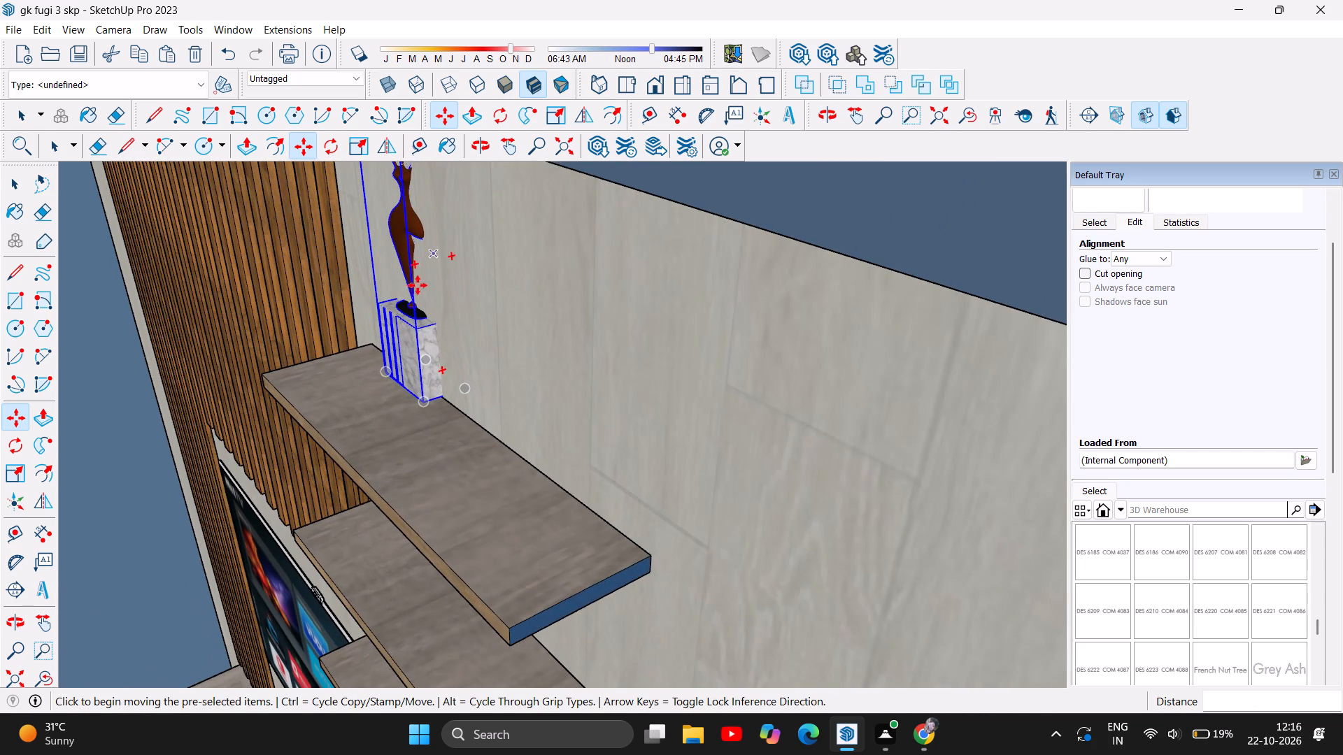
left_click_drag(409, 285, 361, 308)
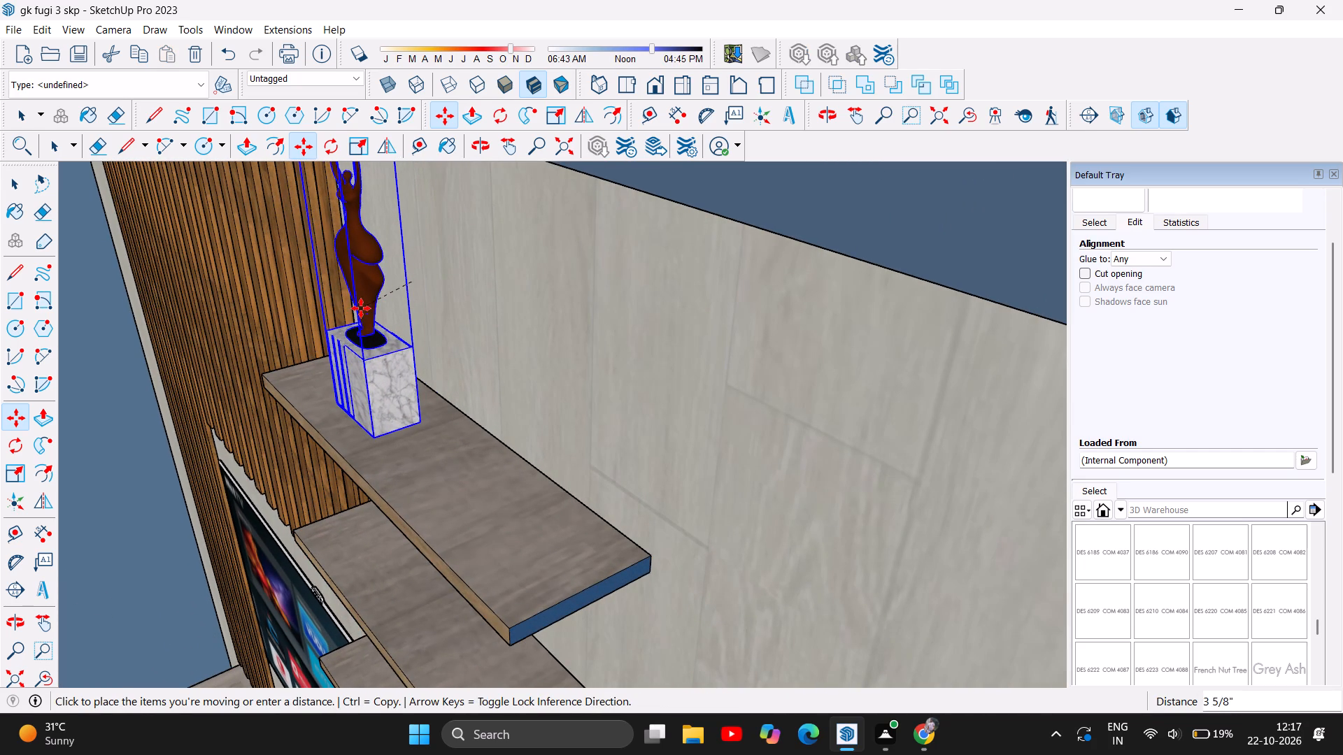
left_click_drag(361, 308, 371, 348)
Examine the sculpture's placement and height on the top shelf from the front, against the panel's upper edge and the neighbouring shelves.
scroll(598, 526, "down", 6)
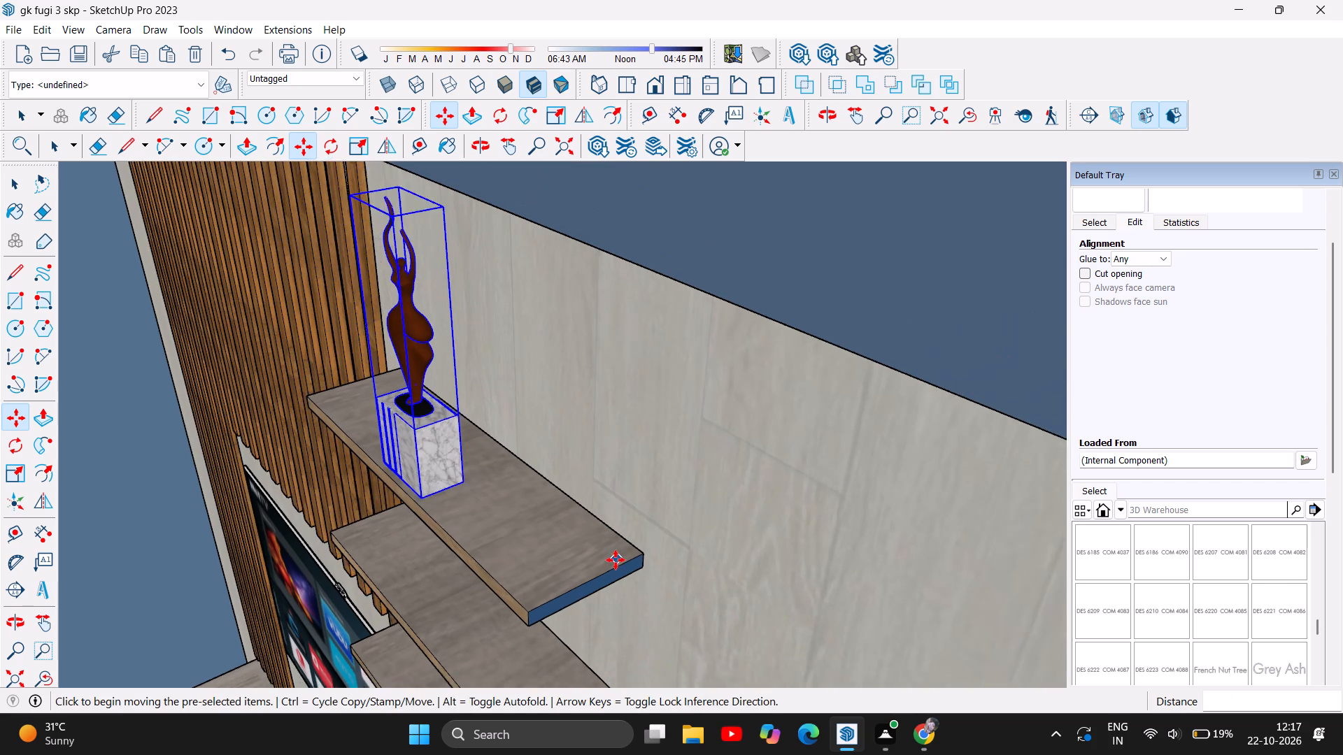
scroll(616, 560, "down", 3)
scroll(537, 450, "up", 4)
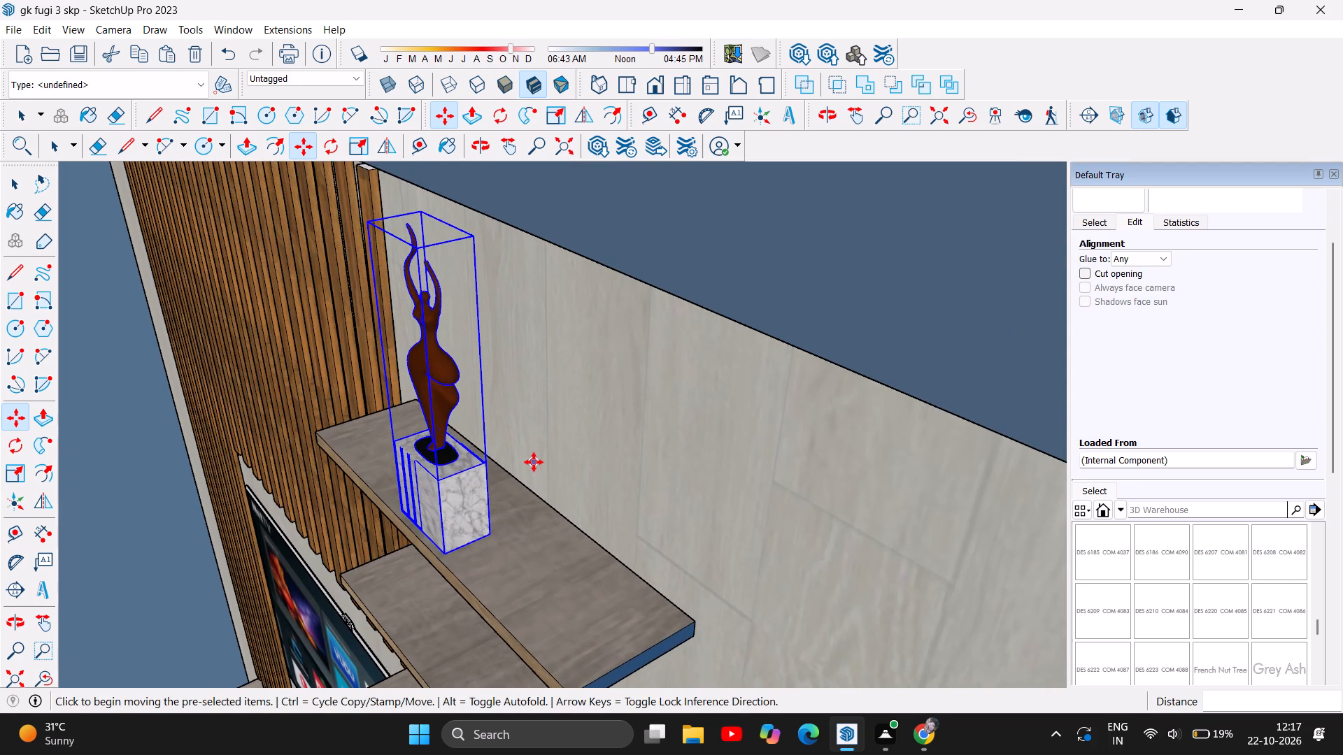
scroll(534, 462, "up", 2)
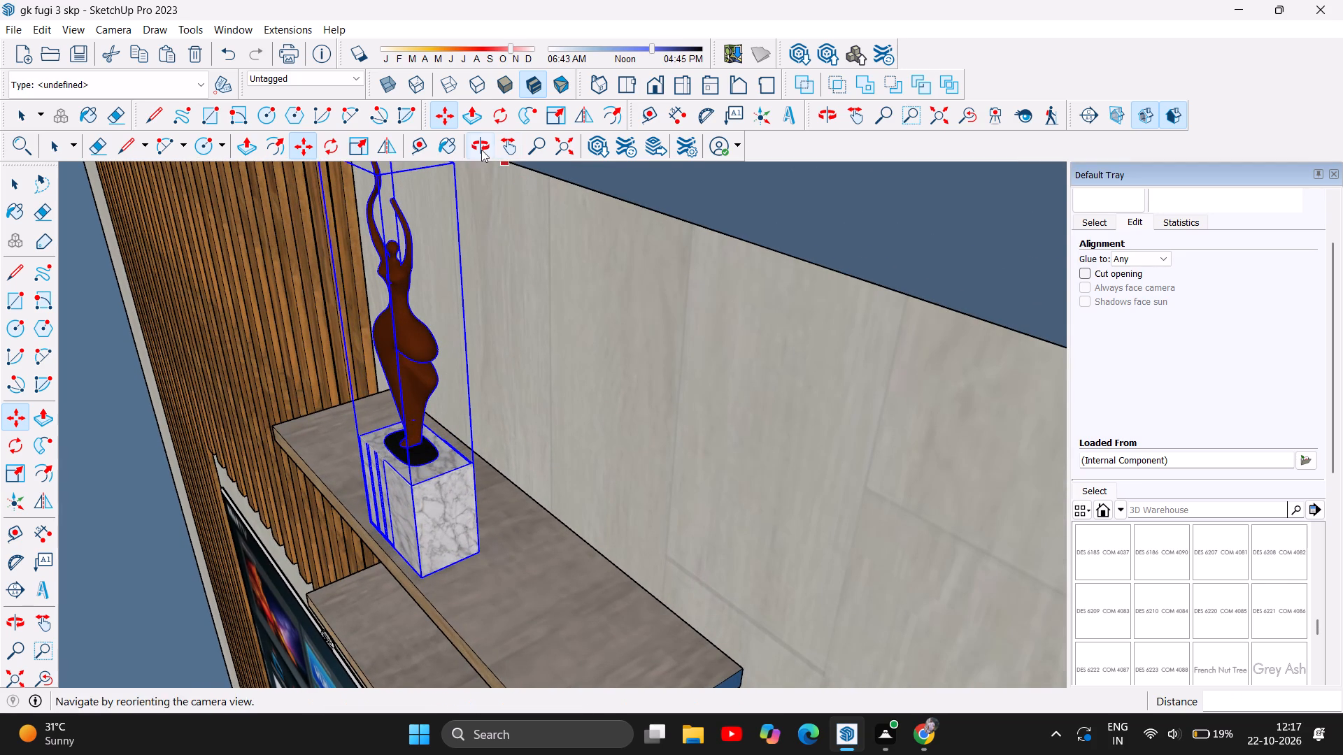
left_click(481, 150)
left_click_drag(527, 403, 767, 343)
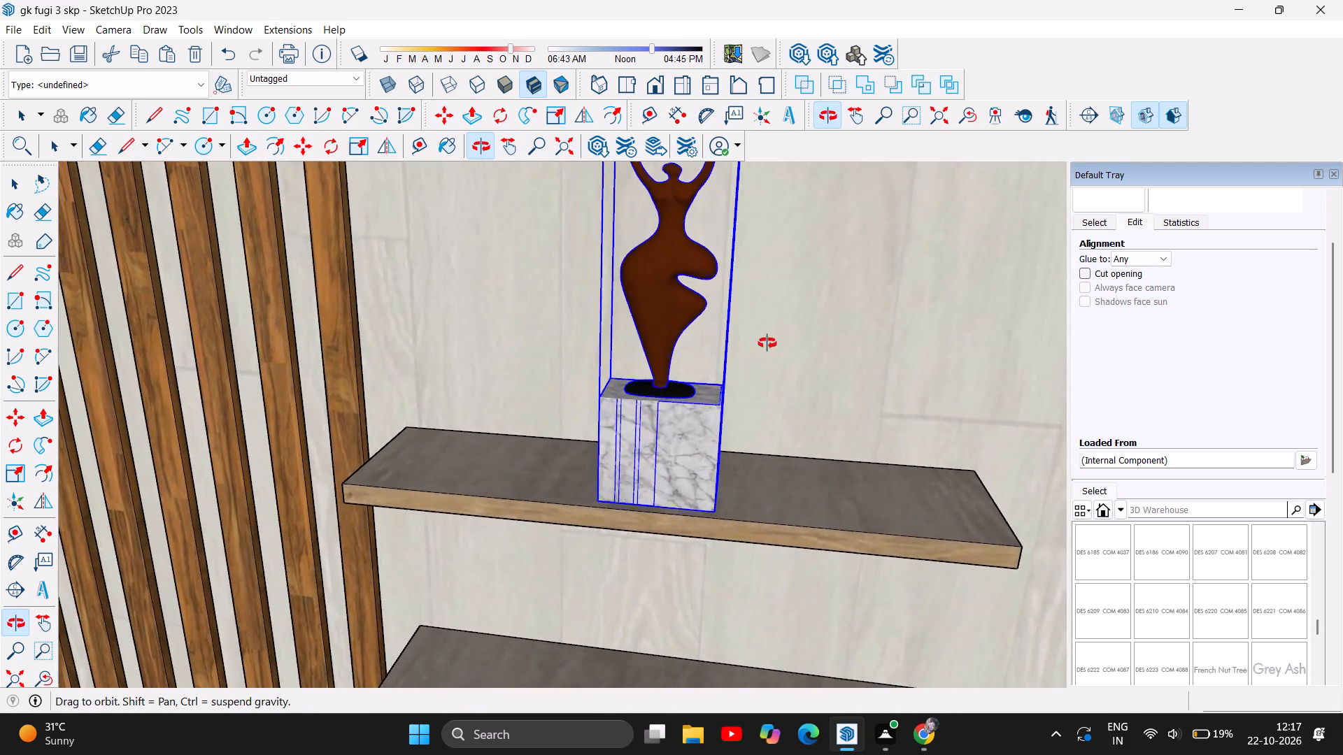
scroll(785, 355, "down", 9)
scroll(746, 505, "up", 3)
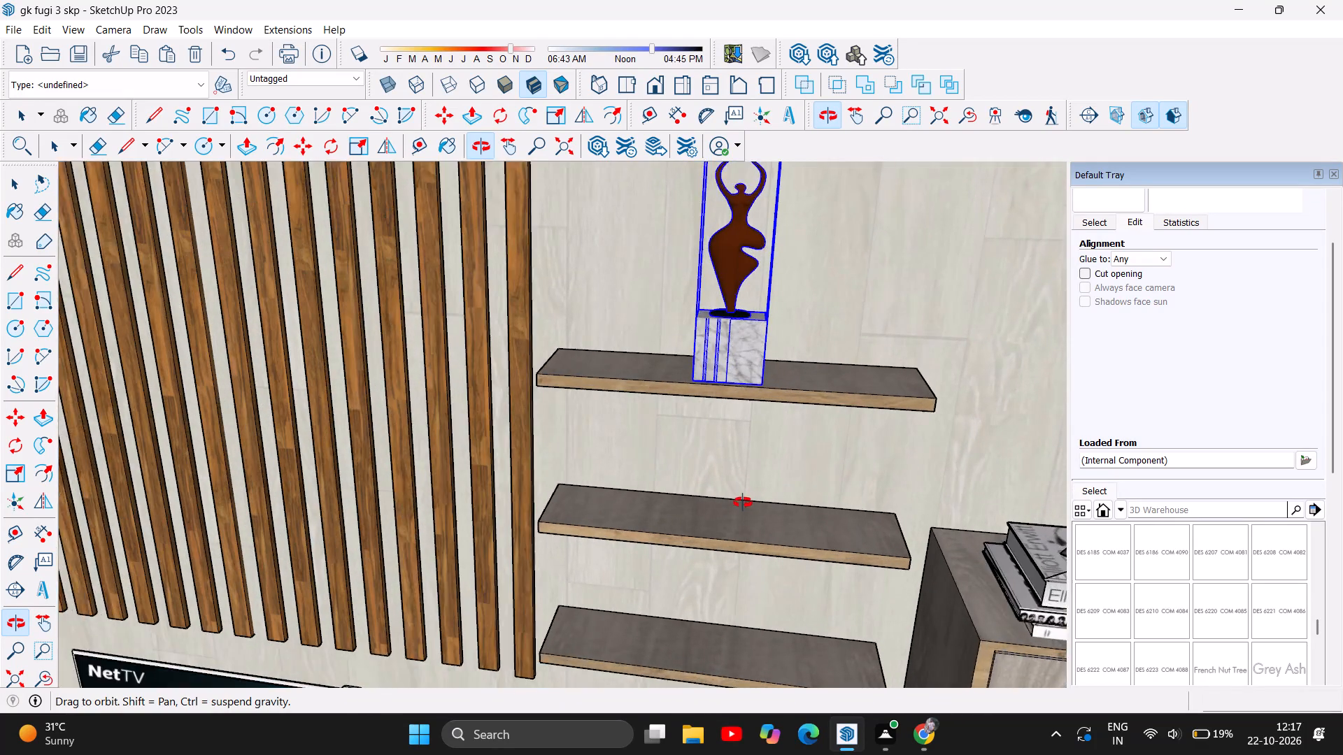
scroll(743, 503, "up", 7)
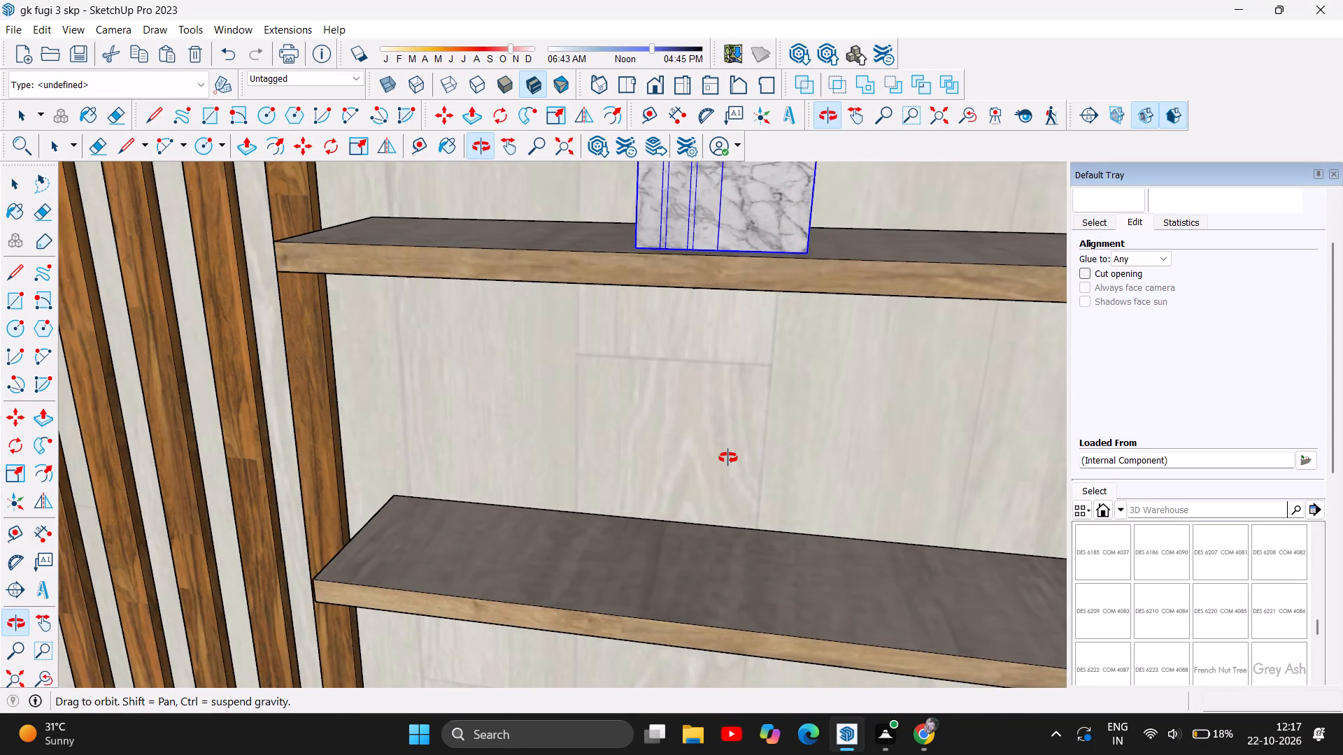
scroll(728, 458, "down", 14)
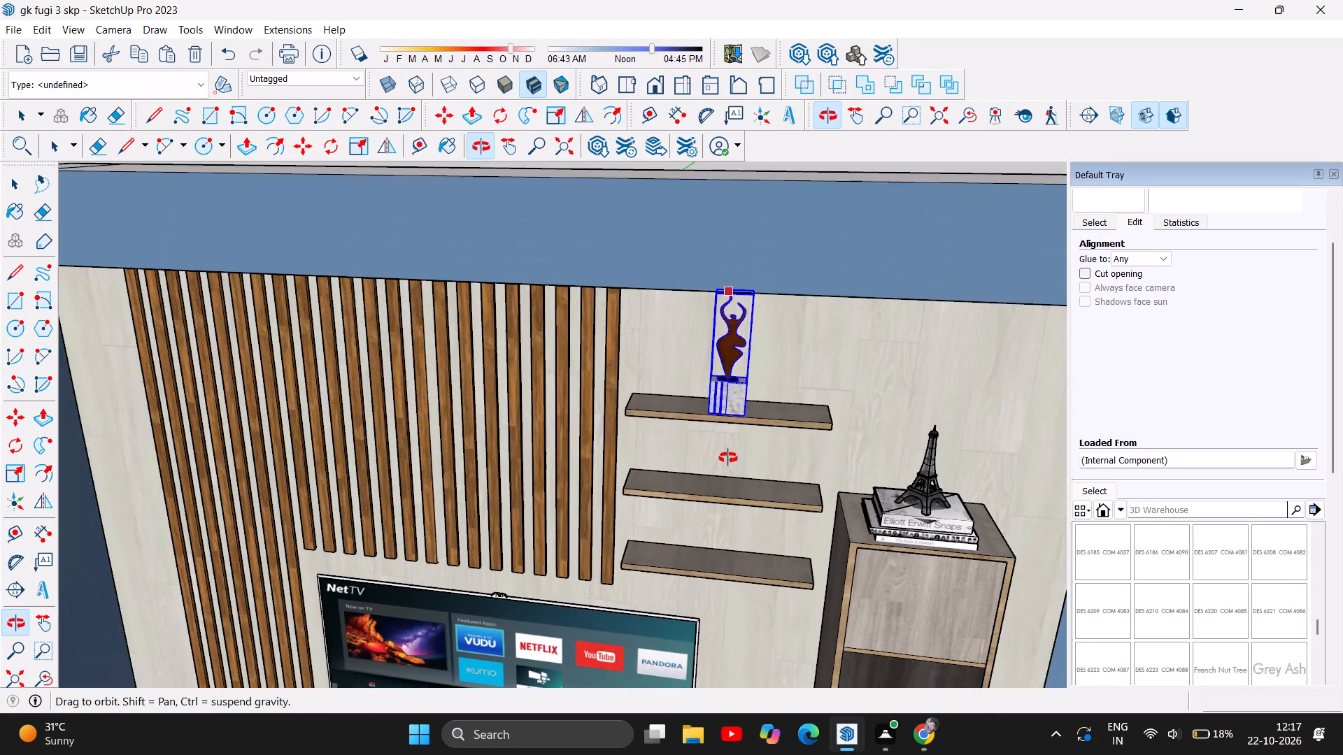
scroll(728, 458, "down", 2)
scroll(751, 537, "up", 1)
scroll(753, 364, "up", 2)
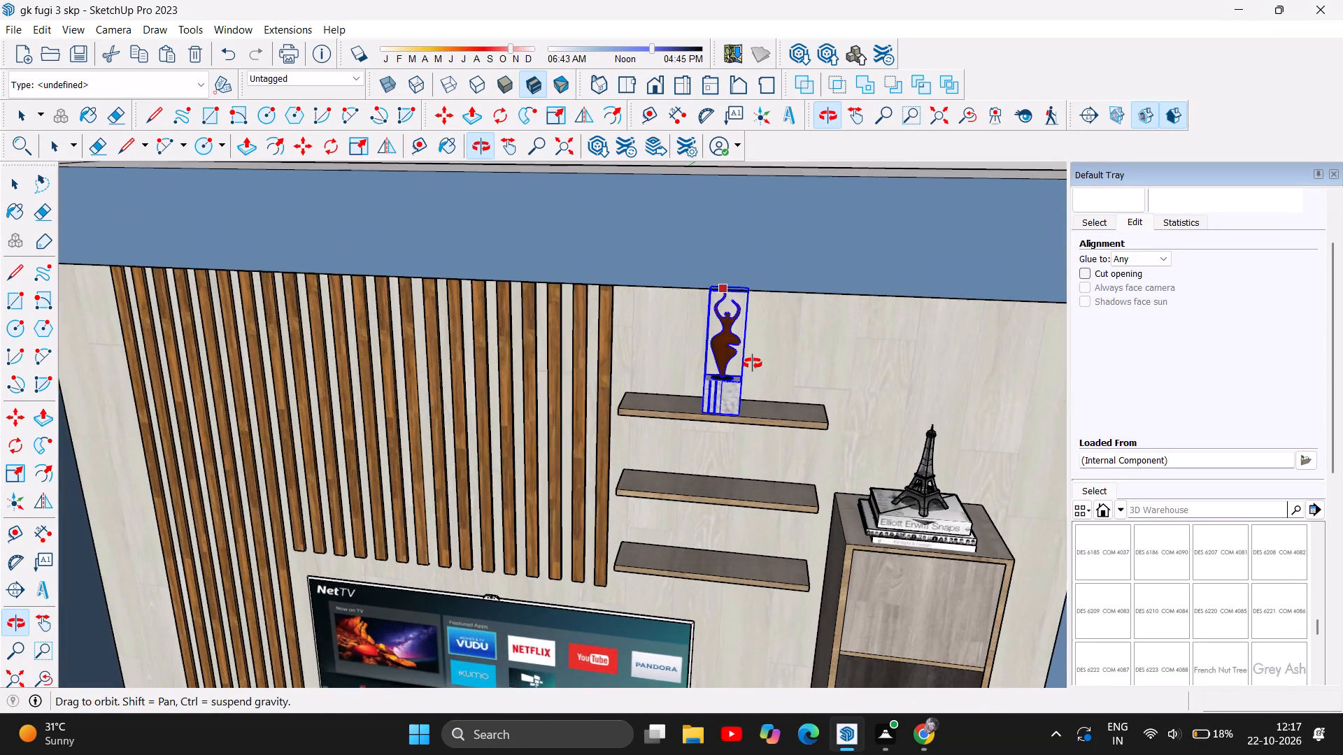
scroll(753, 364, "up", 6)
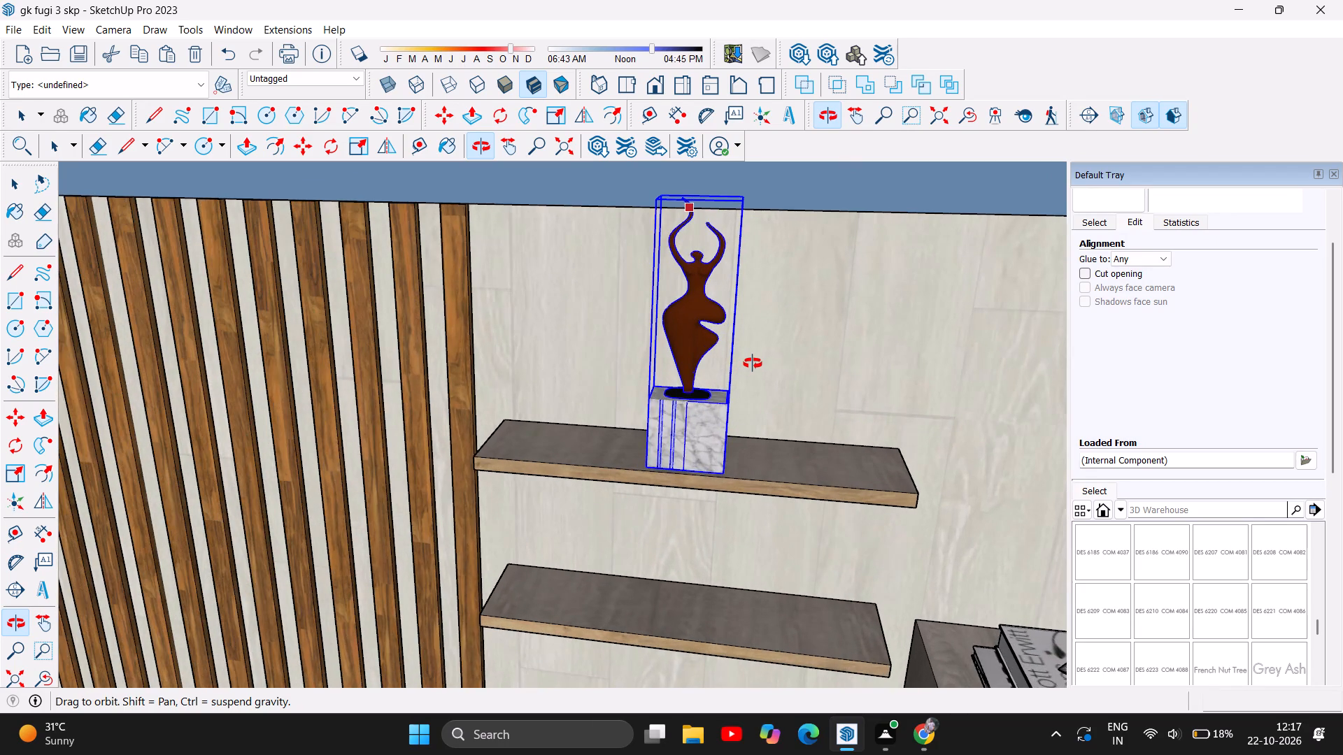
scroll(753, 364, "down", 5)
scroll(705, 265, "up", 10)
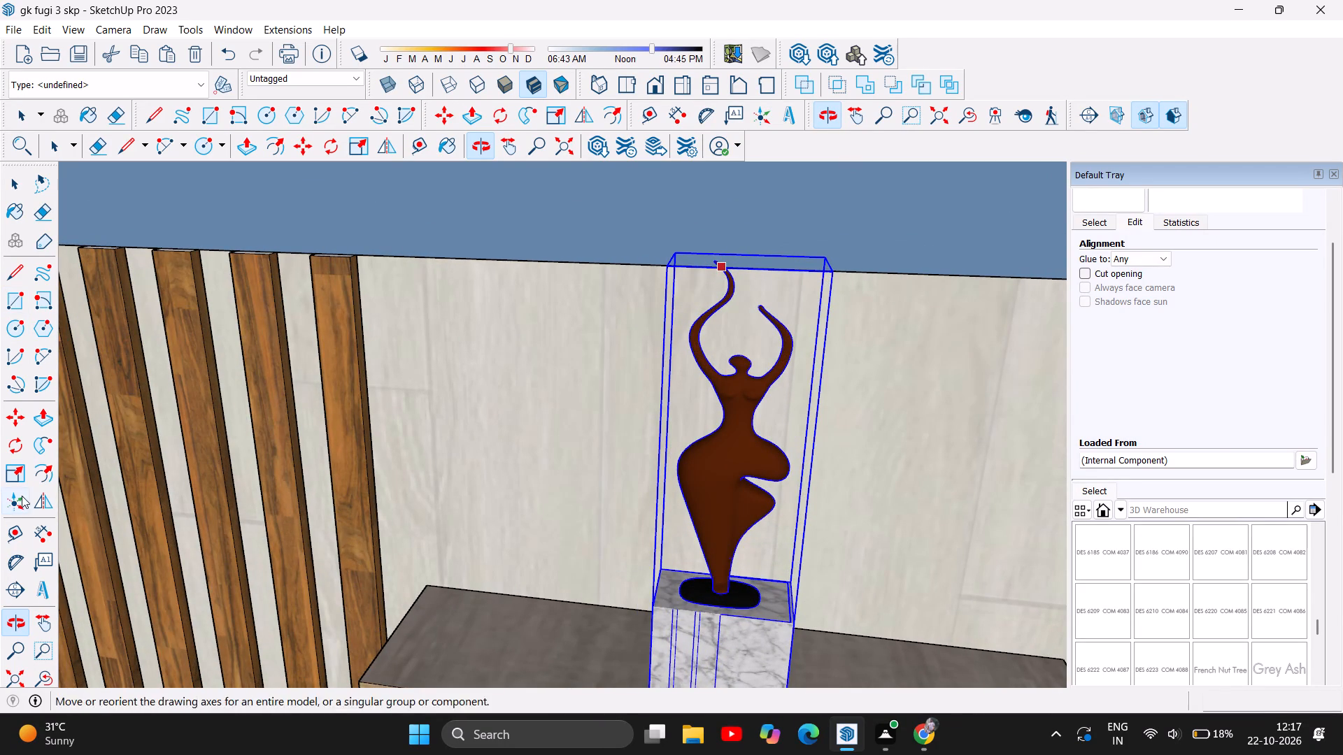
Scale the sculpture on the top shelf down uniformly by a factor of about 0.95.
double_click(15, 472)
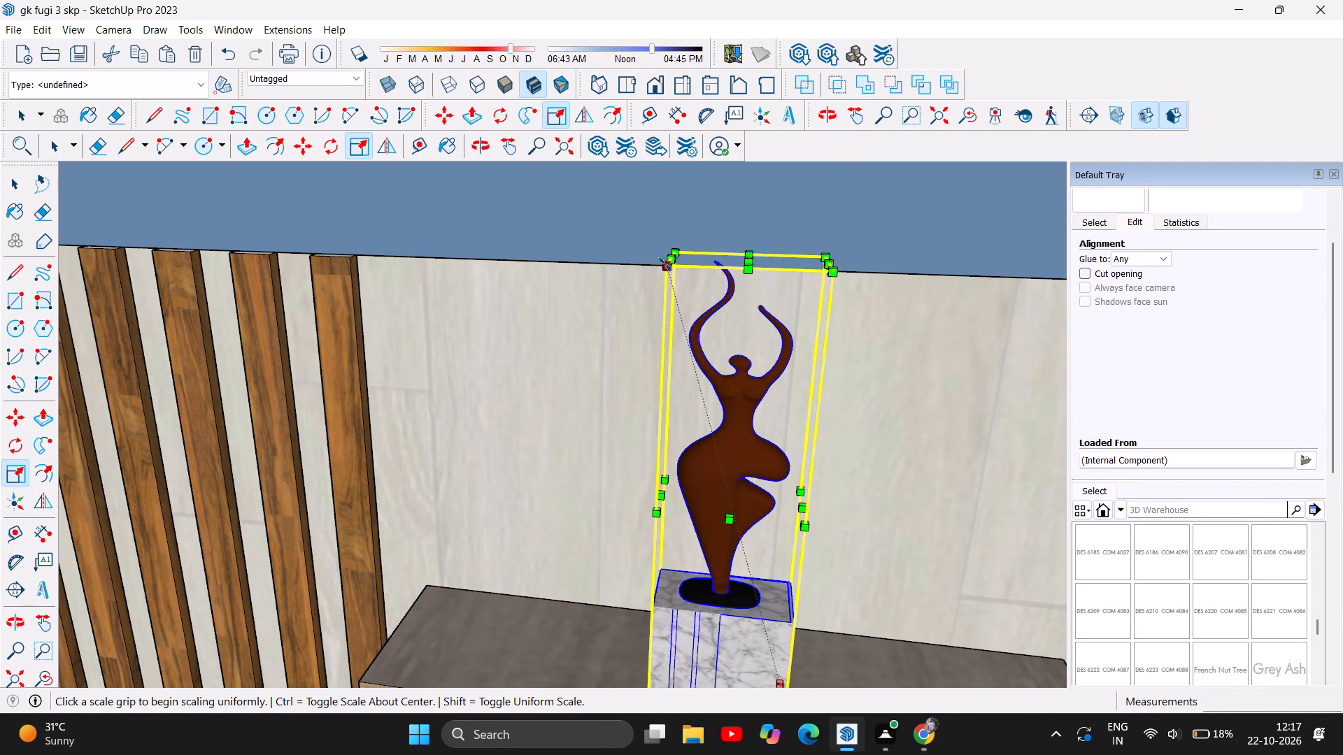
left_click_drag(665, 264, 672, 295)
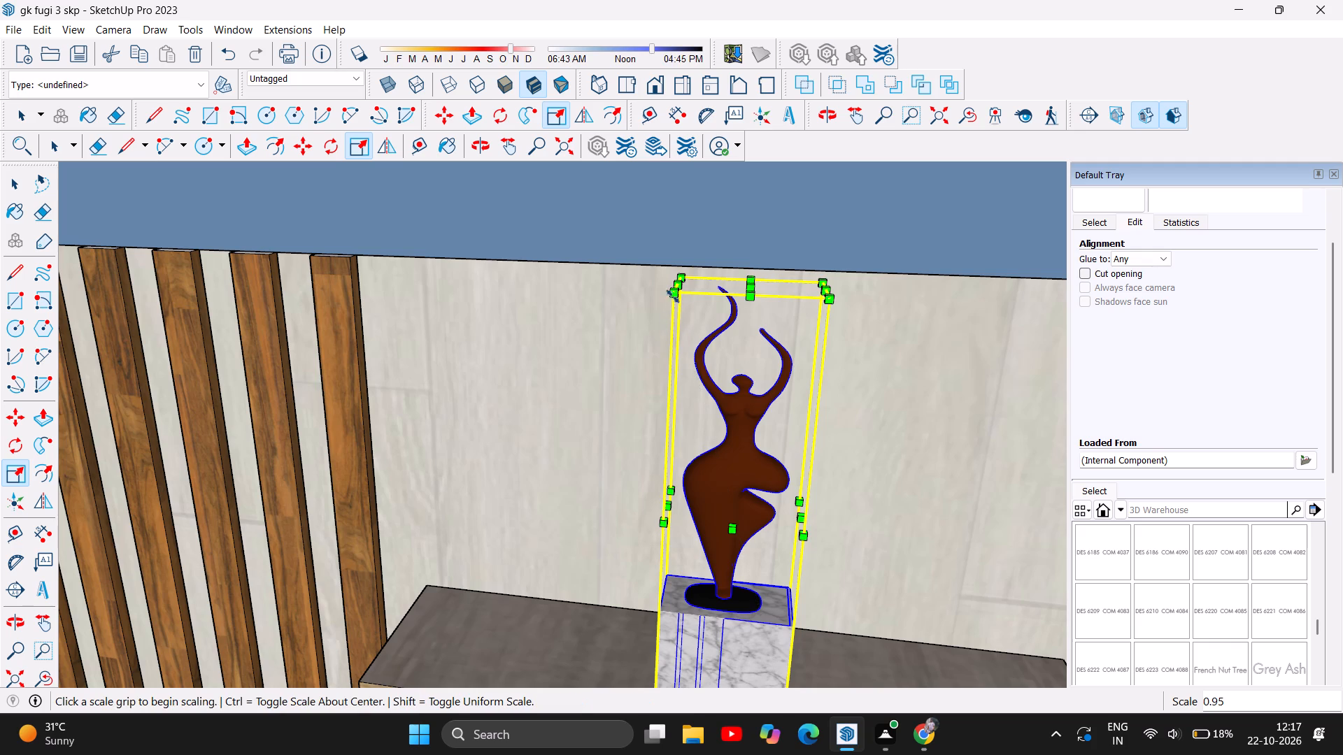
scroll(546, 357, "down", 5)
scroll(633, 343, "down", 3)
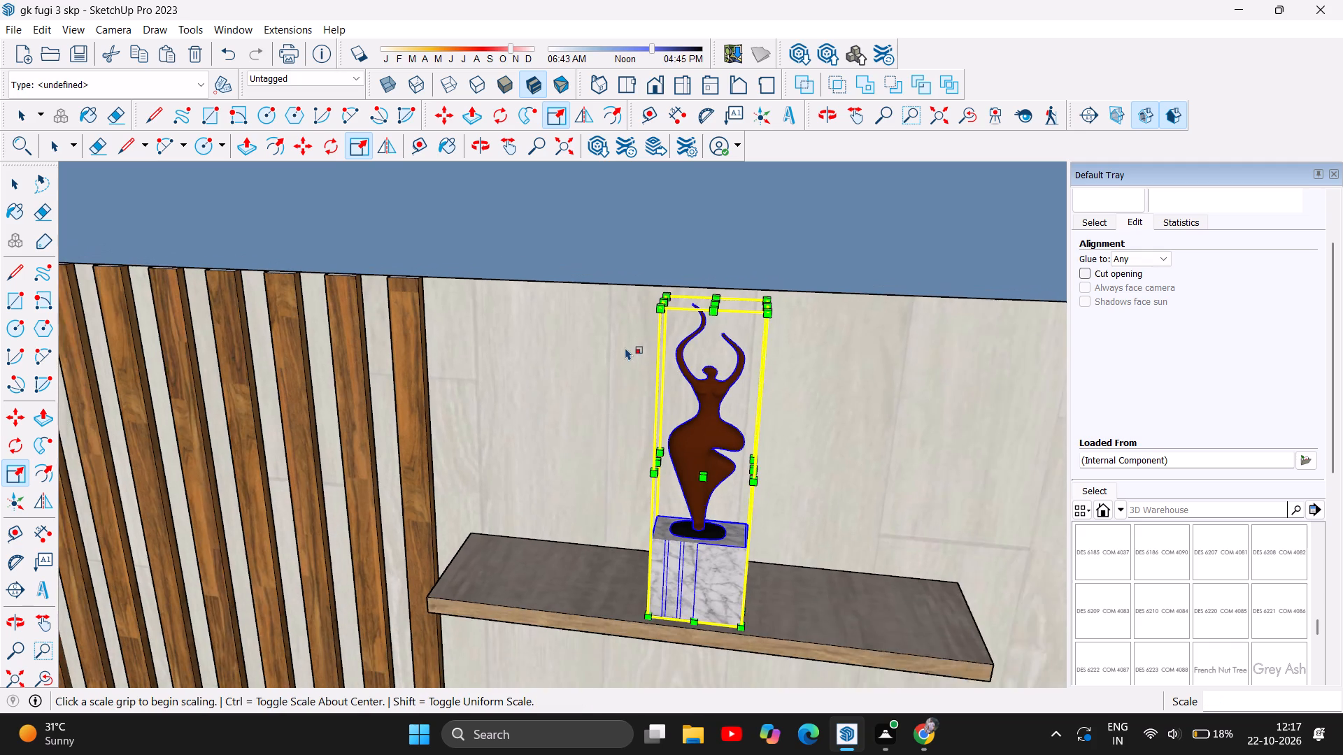
scroll(625, 347, "down", 1)
scroll(705, 419, "down", 5)
scroll(745, 461, "up", 6)
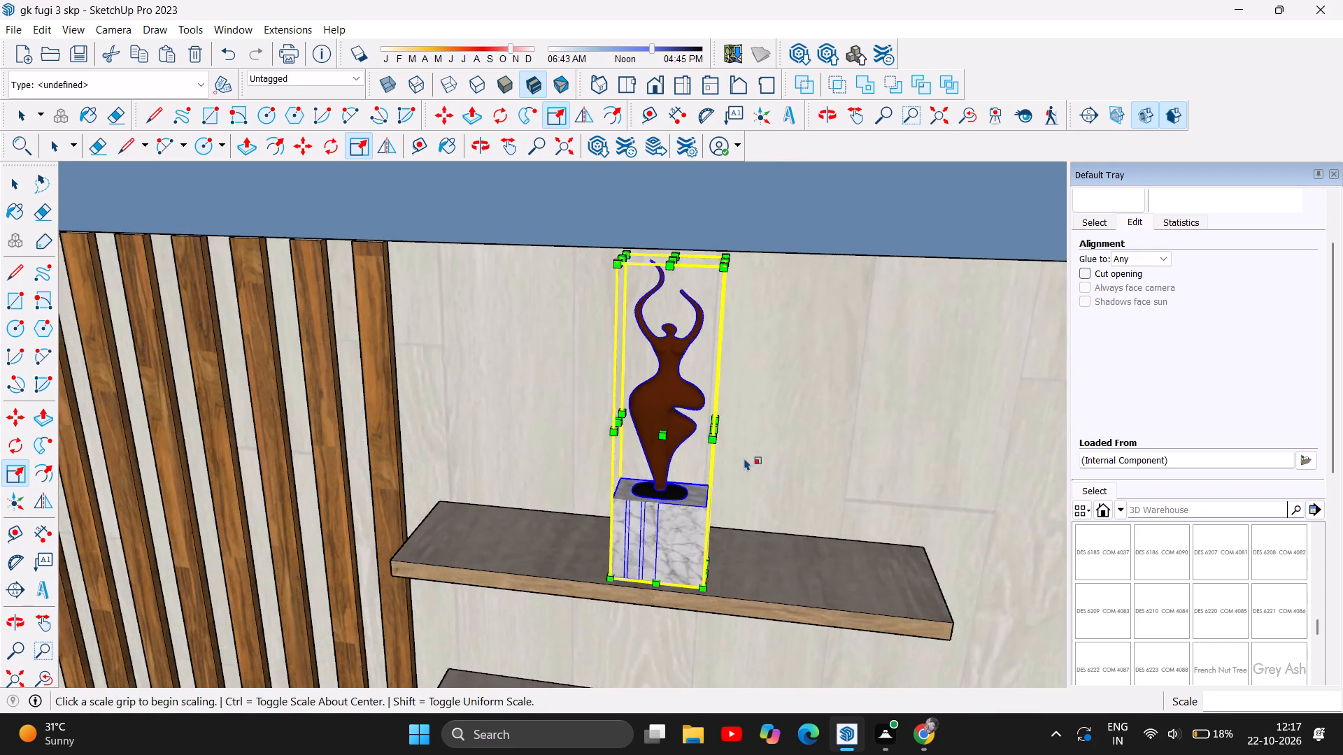
Scale the sculpture on the top floating shelf up uniformly by a factor of about 1.02 and deselect it.
scroll(737, 427, "up", 9)
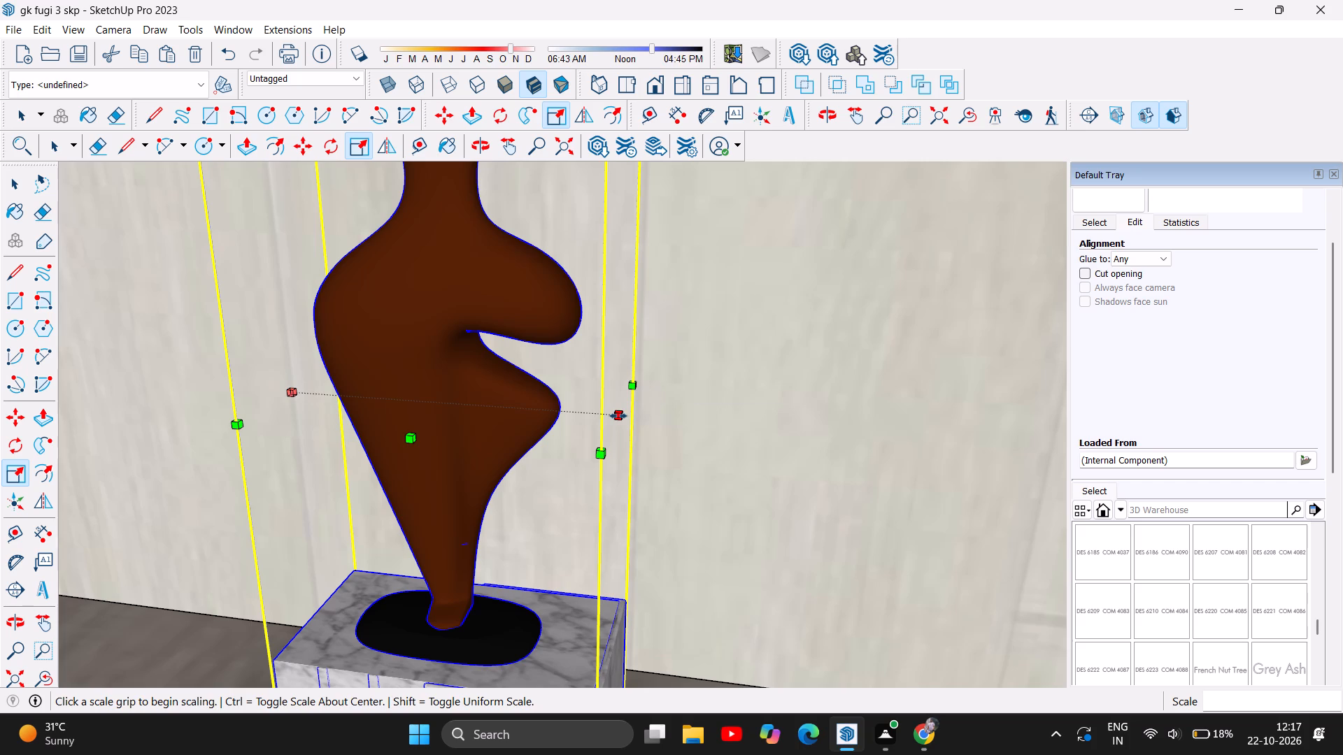
left_click(618, 416)
scroll(620, 547, "down", 6)
scroll(634, 621, "down", 6)
scroll(658, 350, "up", 4)
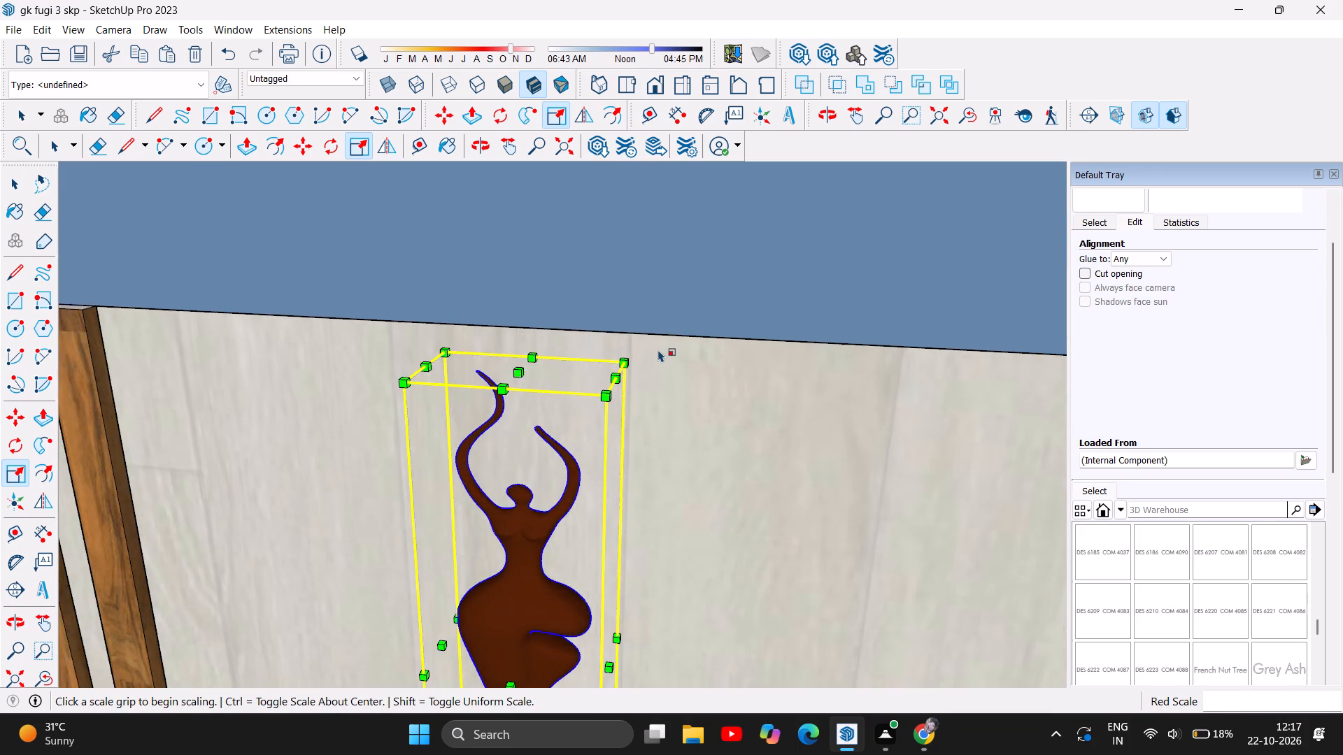
scroll(656, 347, "up", 6)
left_click_drag(583, 384, 585, 384)
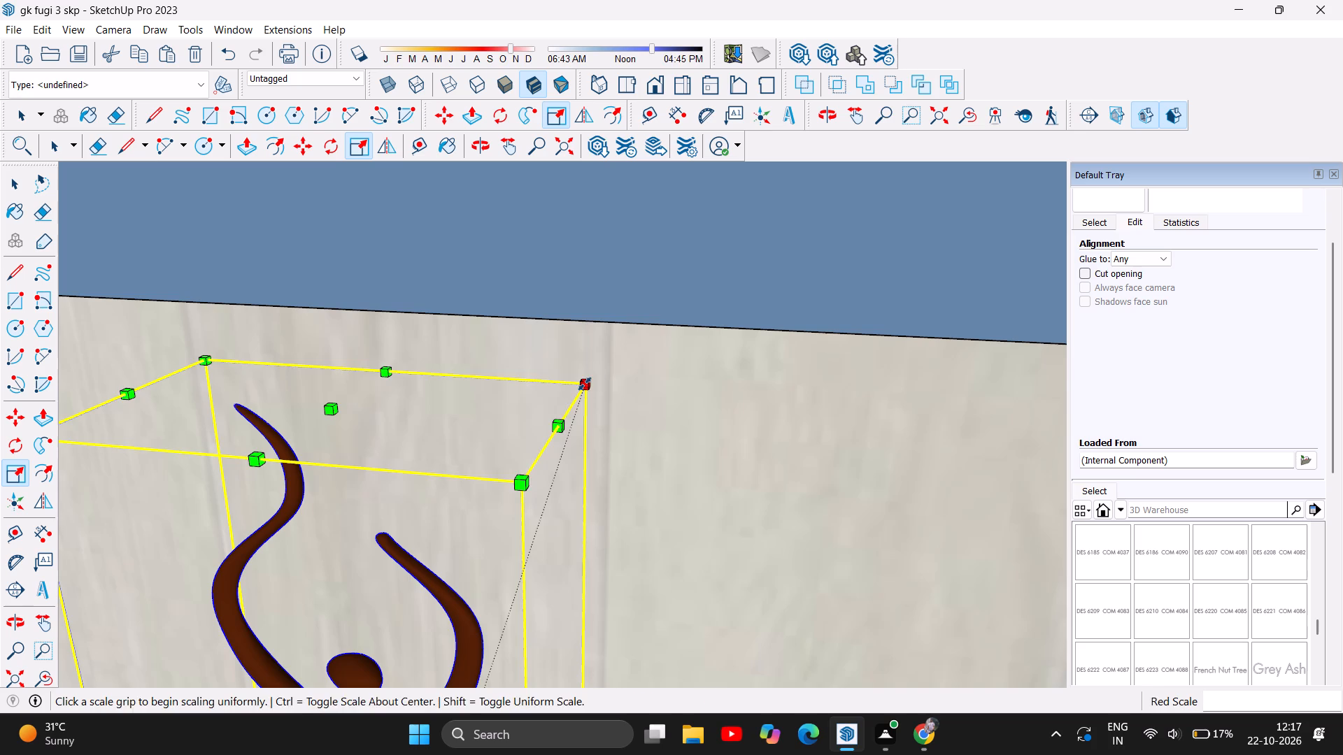
left_click_drag(585, 384, 620, 359)
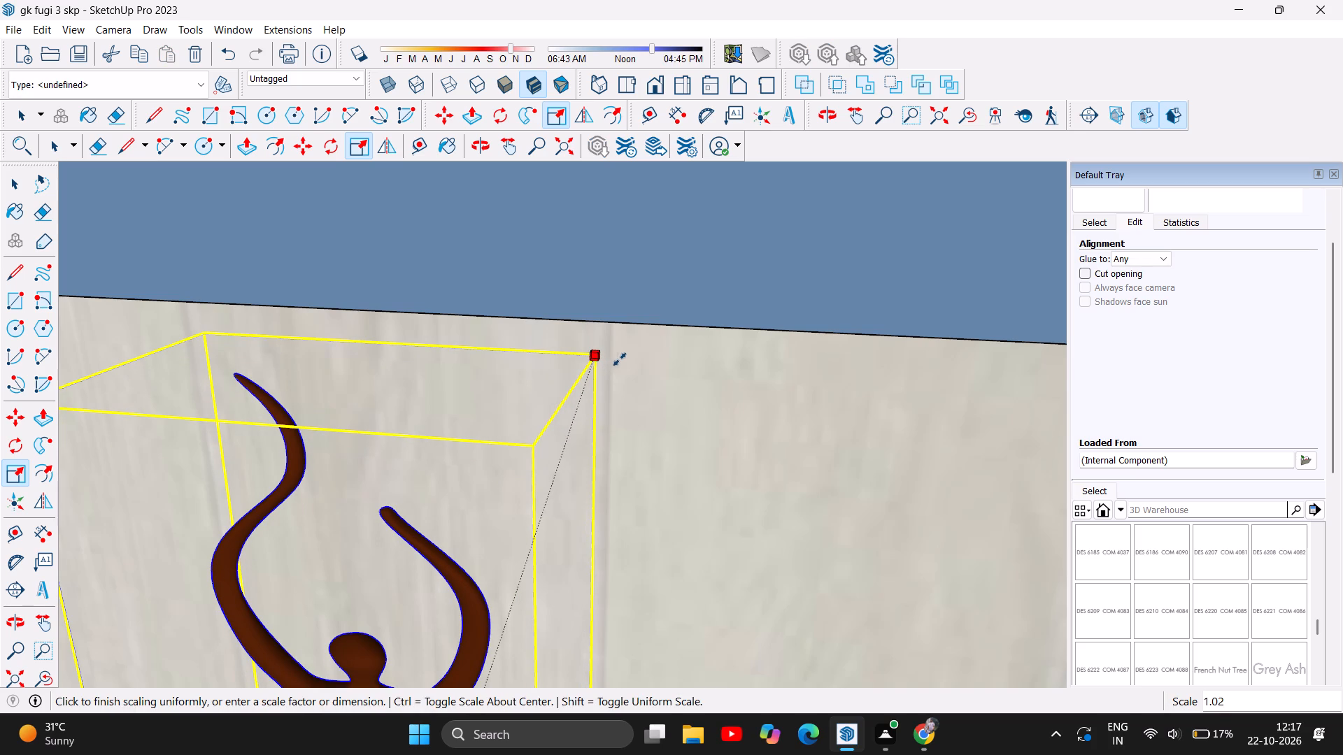
left_click_drag(620, 359, 627, 354)
scroll(641, 368, "down", 6)
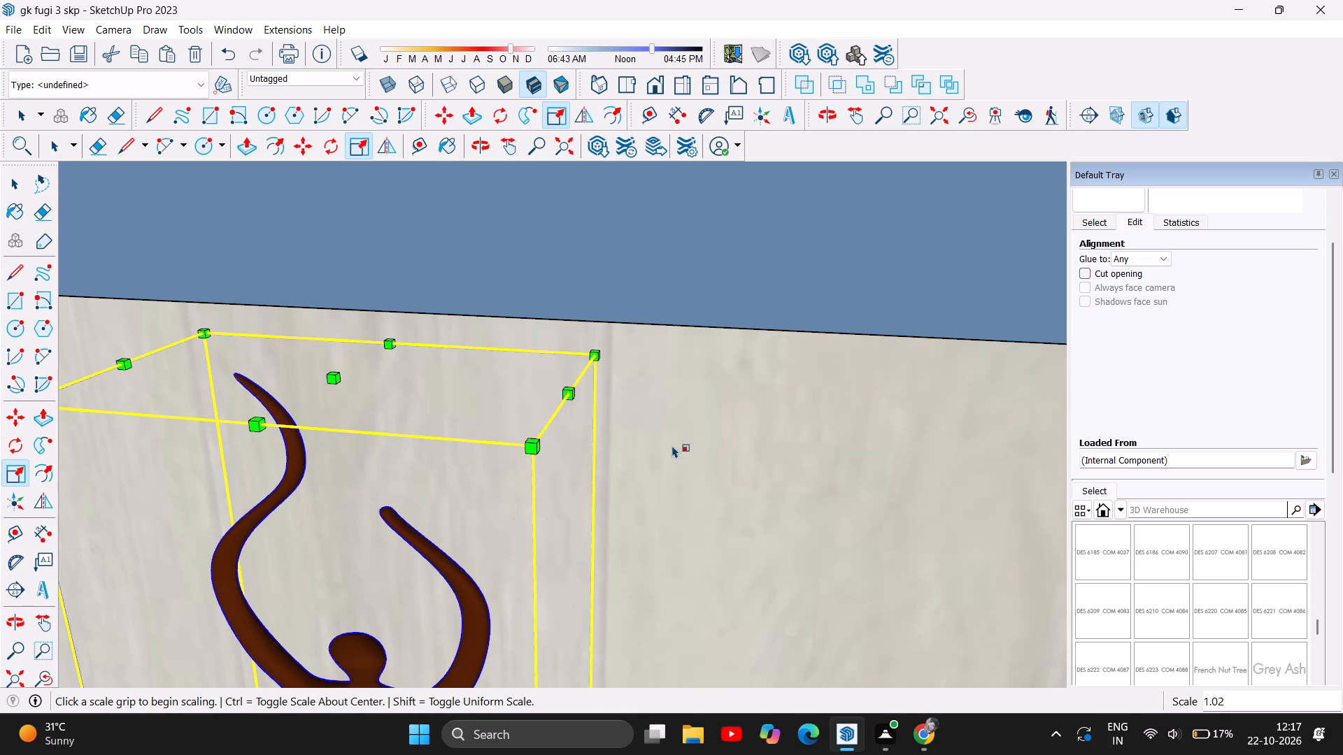
scroll(653, 443, "down", 17)
scroll(635, 450, "down", 5)
scroll(571, 637, "up", 6)
scroll(660, 596, "up", 5)
scroll(793, 560, "up", 6)
scroll(721, 522, "down", 10)
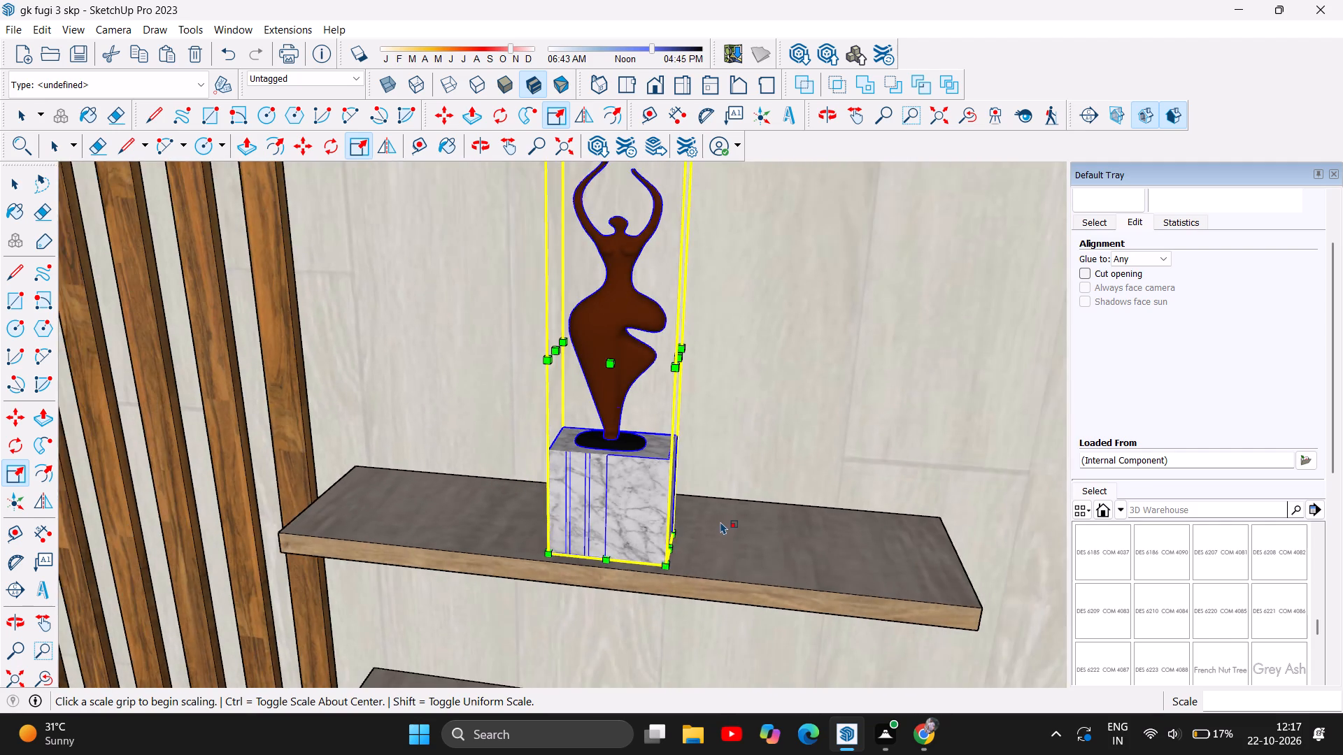
scroll(717, 516, "down", 11)
scroll(723, 458, "down", 6)
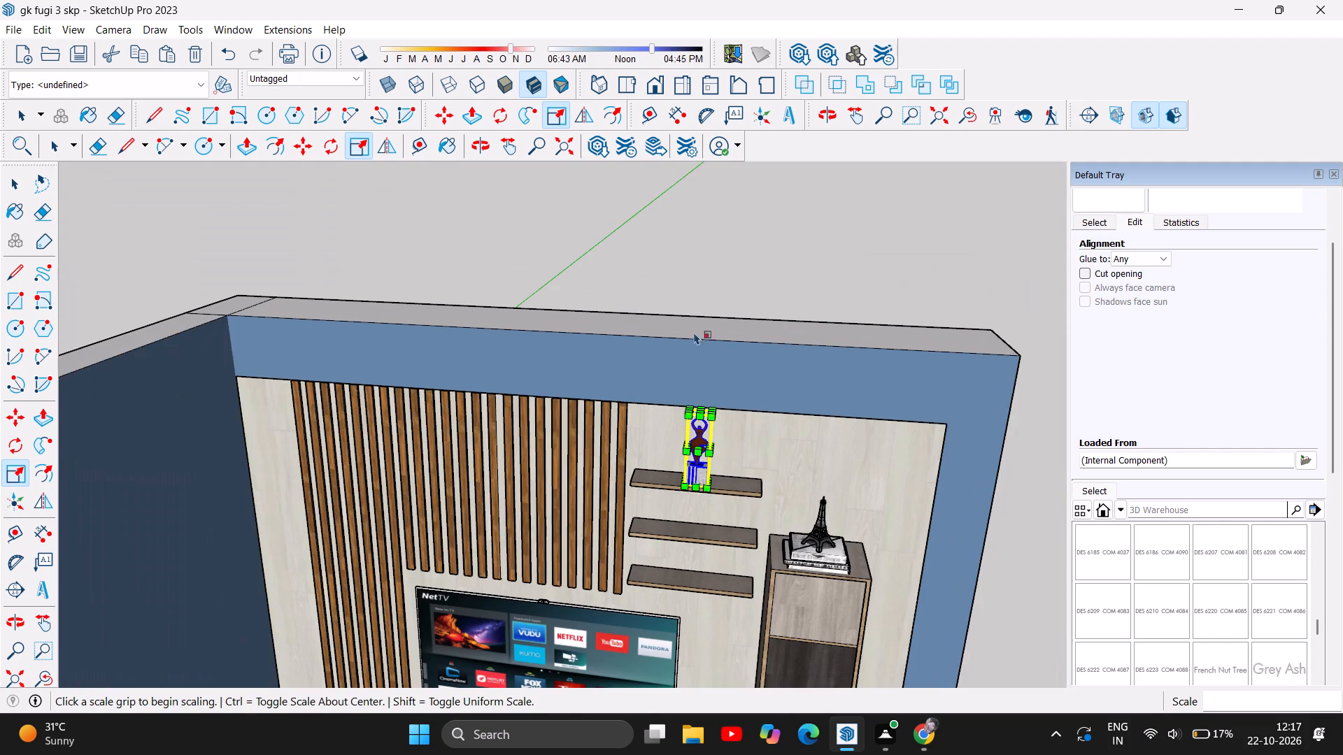
left_click(774, 261)
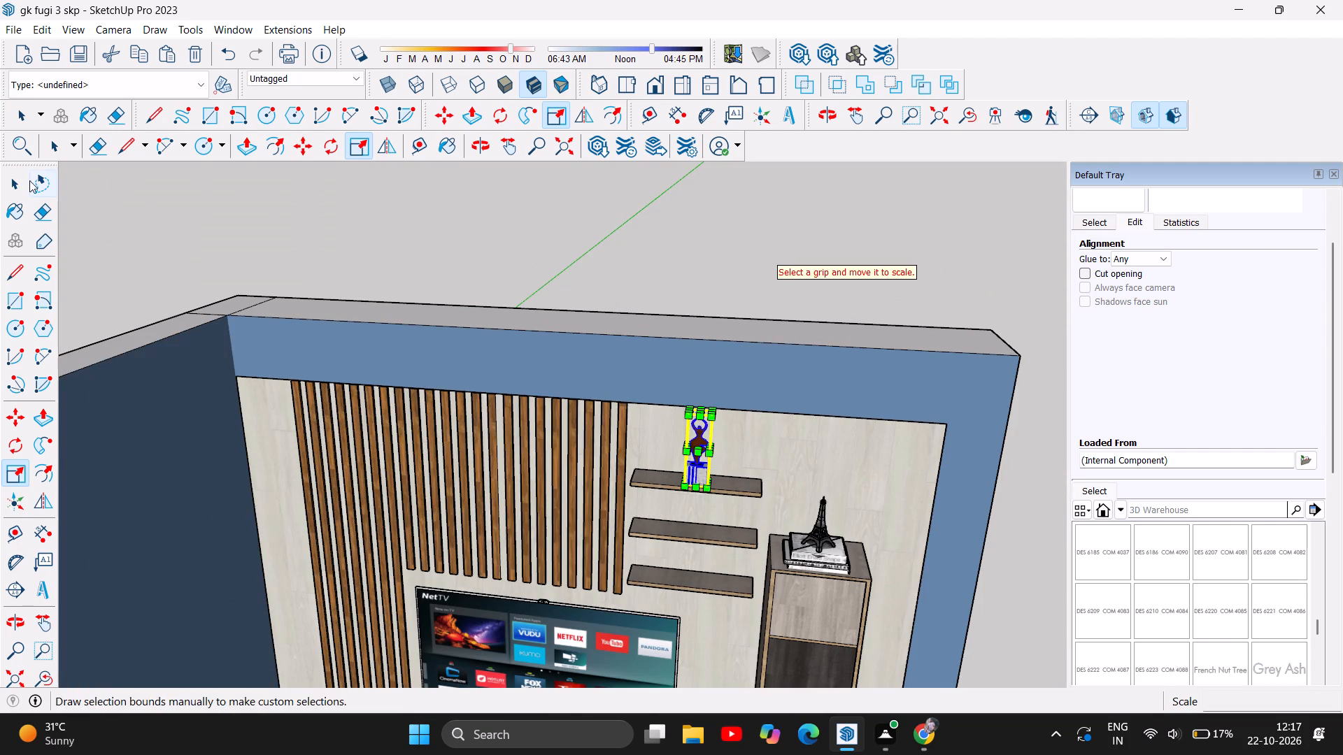
left_click(22, 185)
left_click(550, 215)
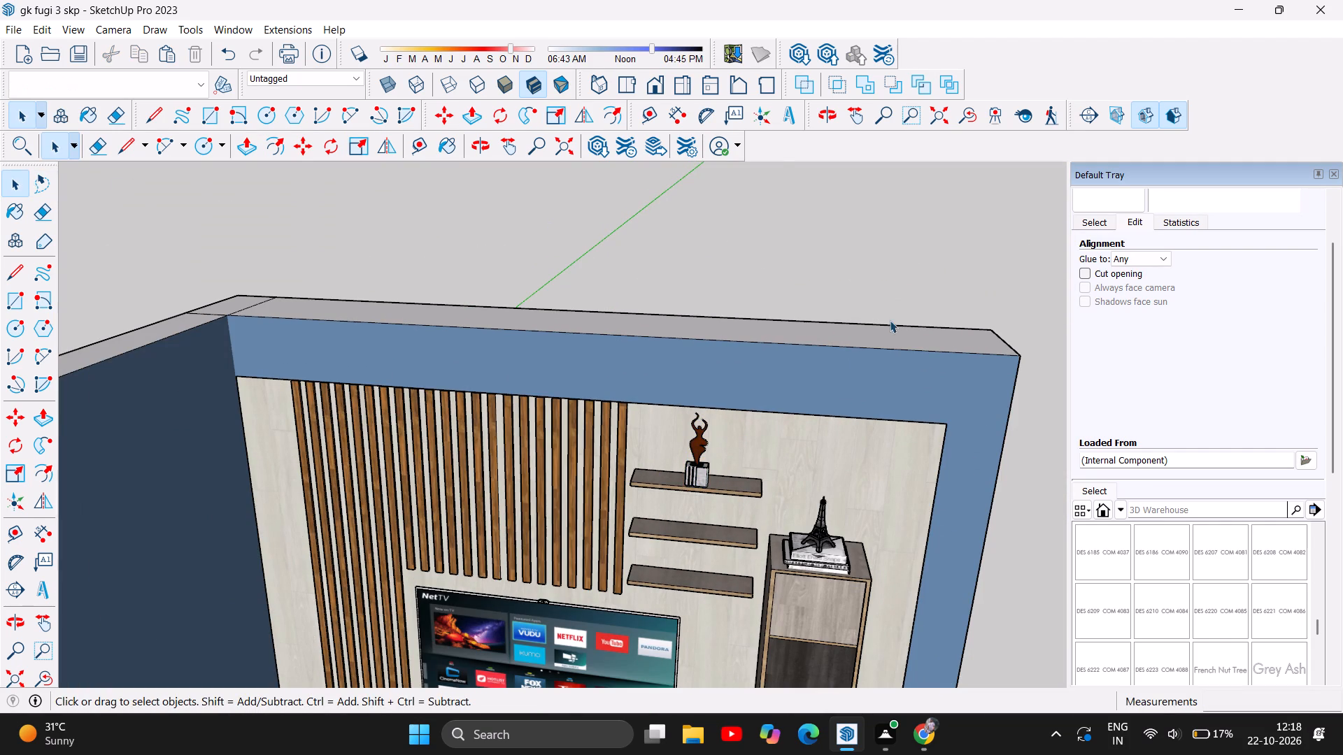
Examine the resized sculpture on the top shelf up close and within the whole TV wall from above.
scroll(790, 191, "down", 4)
scroll(739, 420, "up", 6)
scroll(711, 317, "up", 6)
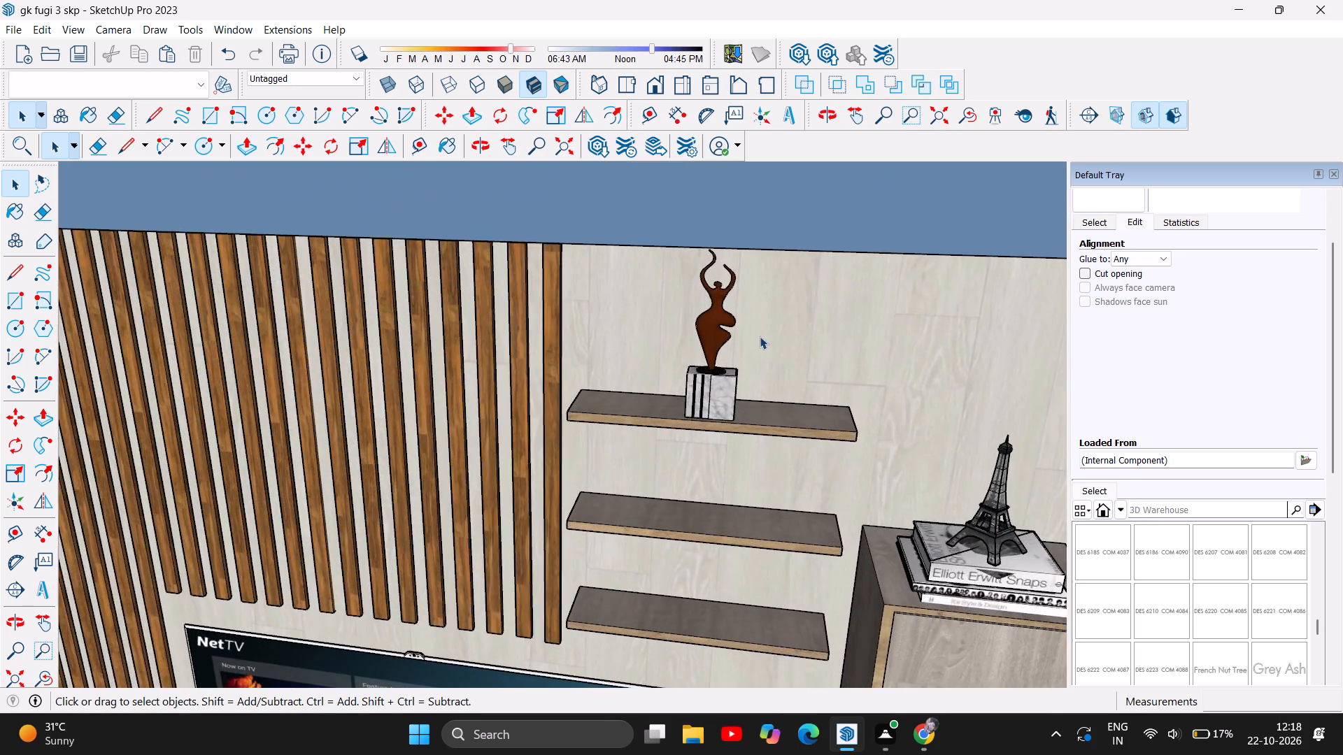
scroll(760, 336, "up", 12)
scroll(715, 370, "down", 6)
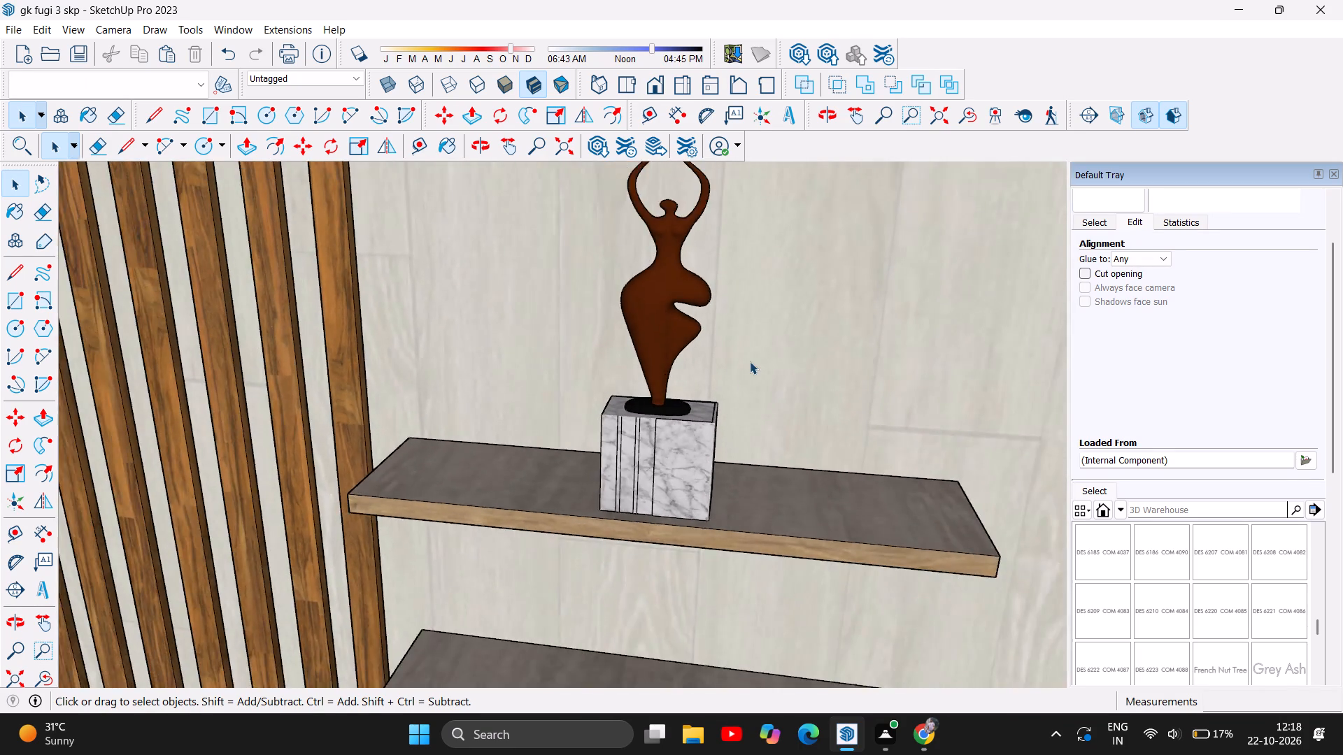
scroll(750, 361, "down", 18)
scroll(771, 401, "up", 1)
scroll(805, 347, "down", 6)
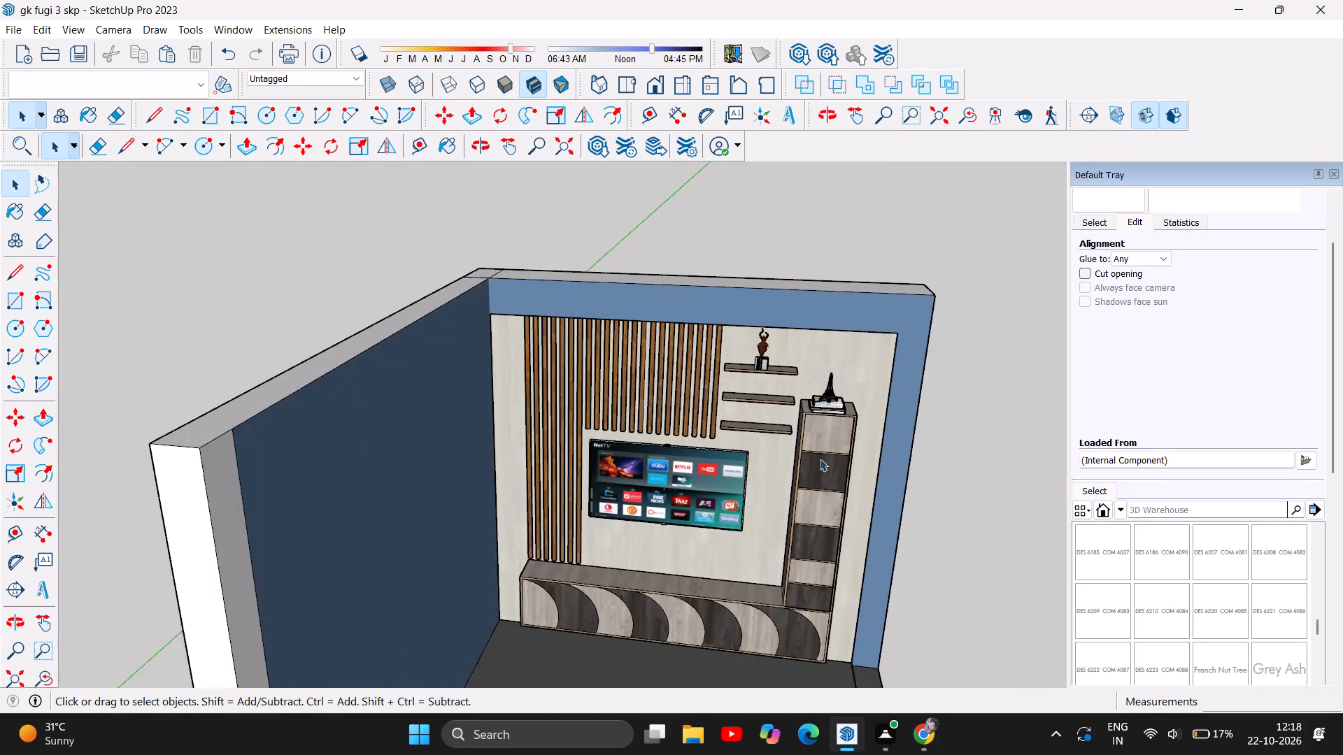
scroll(786, 473, "up", 6)
scroll(746, 239, "up", 7)
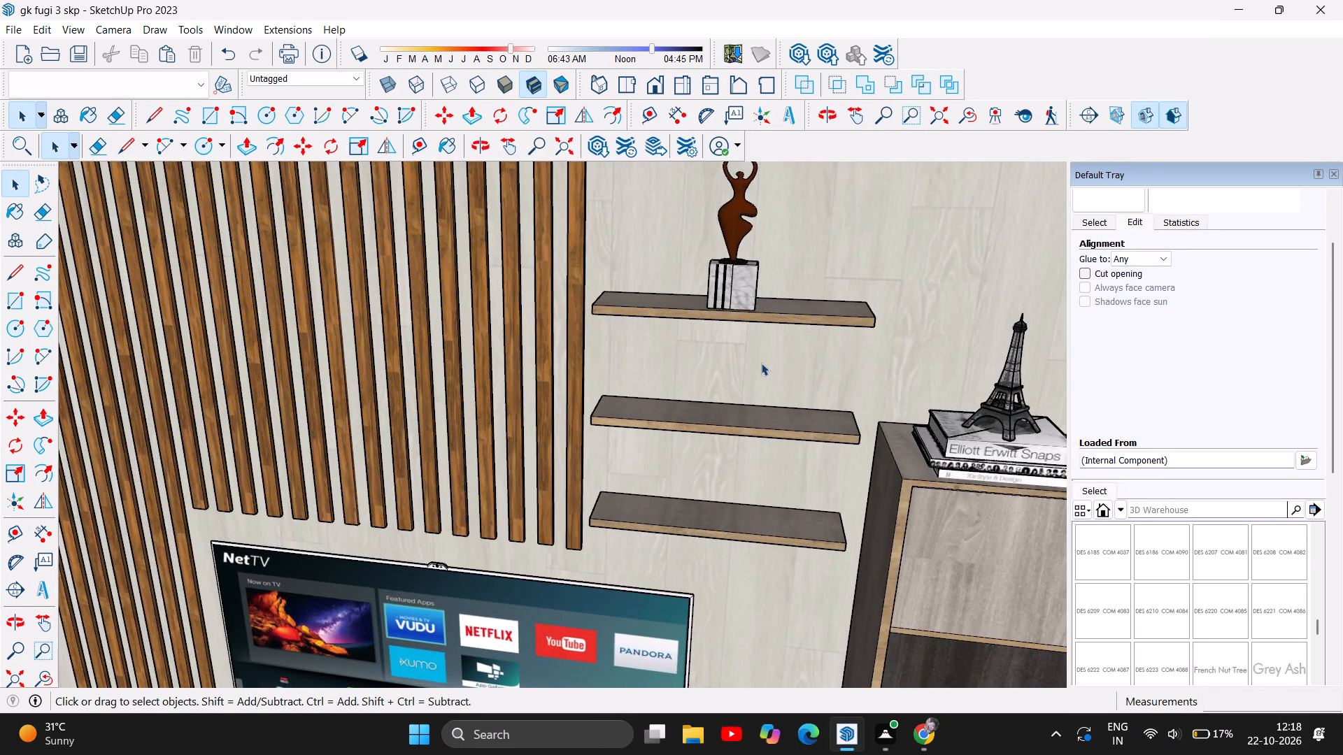
scroll(760, 359, "down", 16)
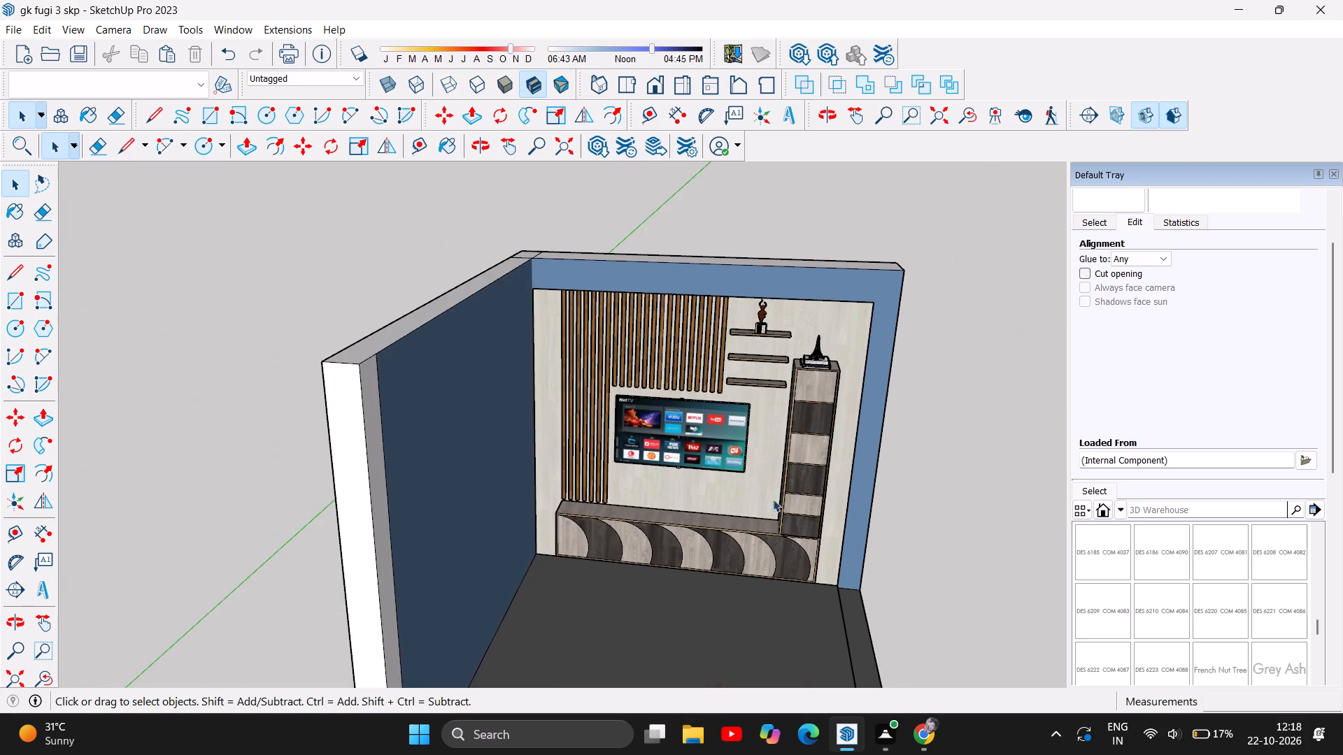
scroll(767, 501, "up", 5)
scroll(753, 428, "down", 5)
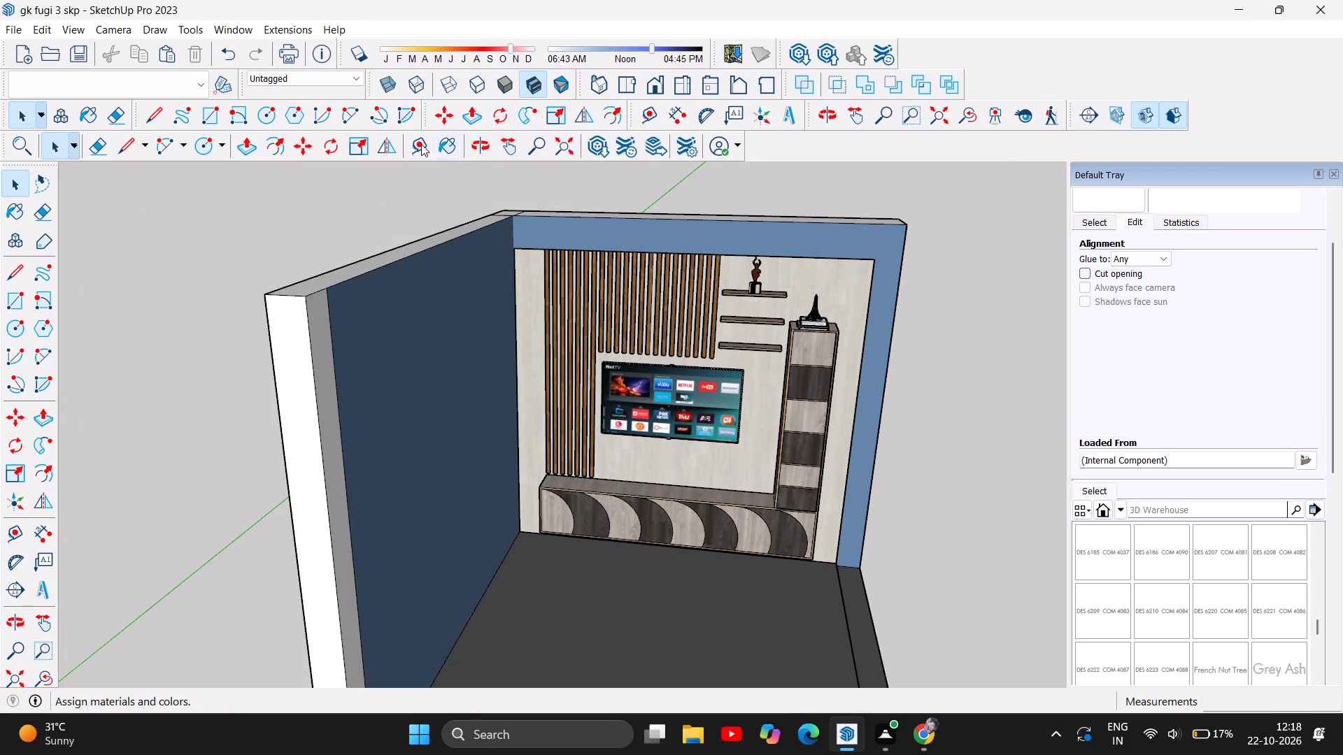
Examine the sculpture from a lower, near-frontal view, comparing its raised arms with the back panel's upper edge.
left_click(483, 148)
left_click_drag(715, 515, 742, 405)
scroll(744, 247, "up", 9)
scroll(762, 305, "up", 5)
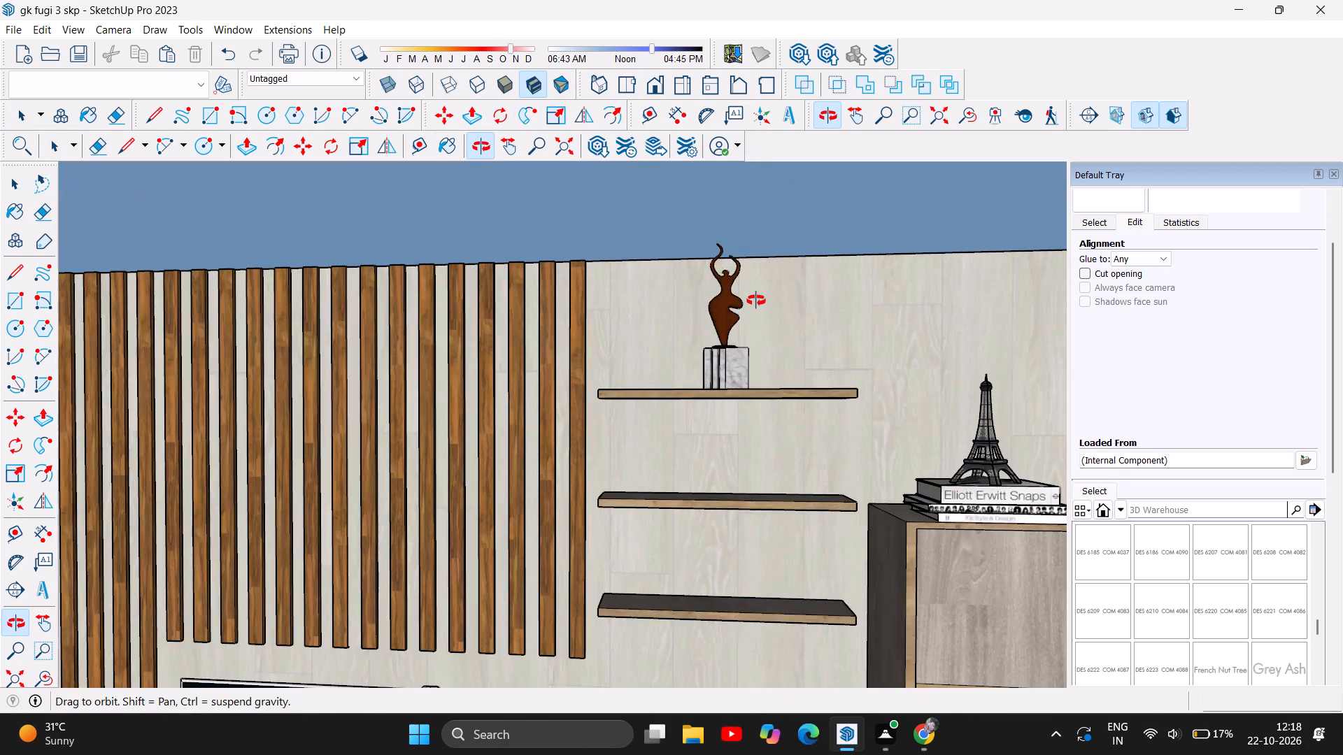
scroll(756, 301, "up", 5)
scroll(795, 316, "down", 5)
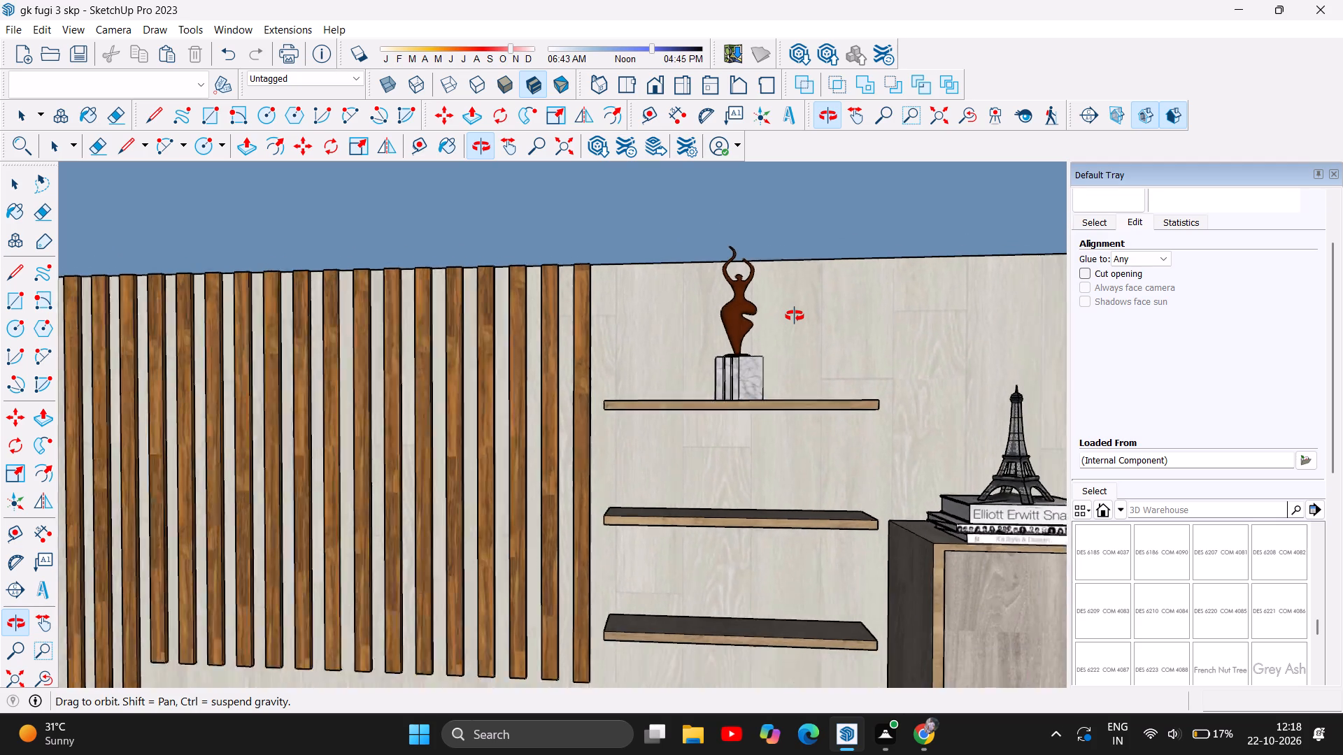
scroll(795, 316, "down", 13)
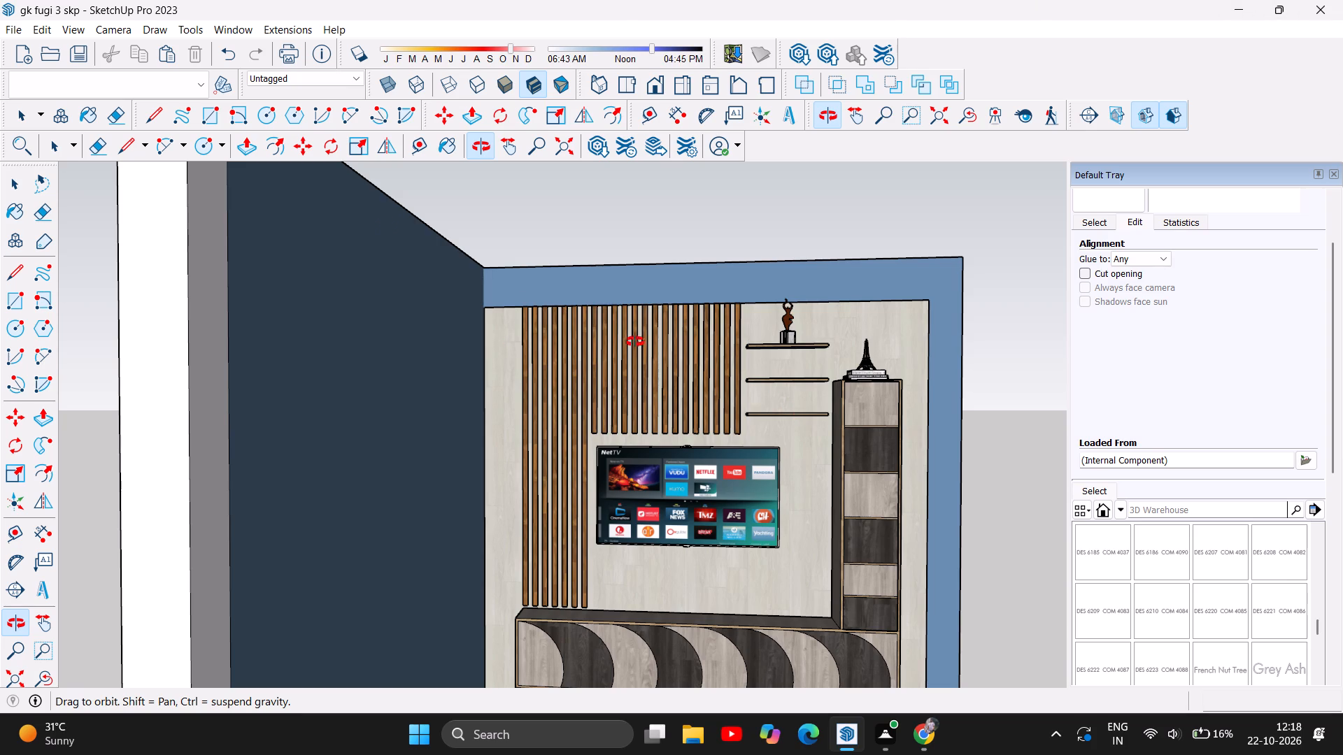
scroll(326, 329, "down", 4)
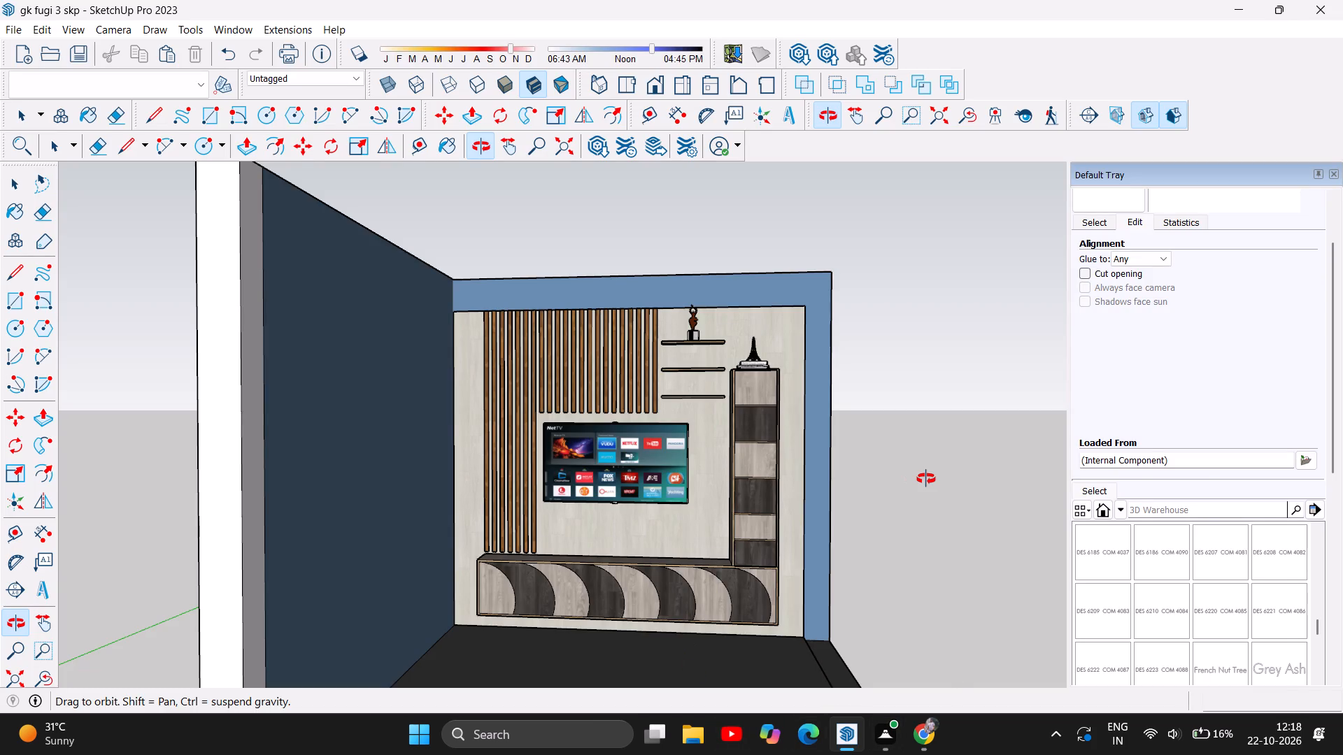
scroll(739, 308, "up", 2)
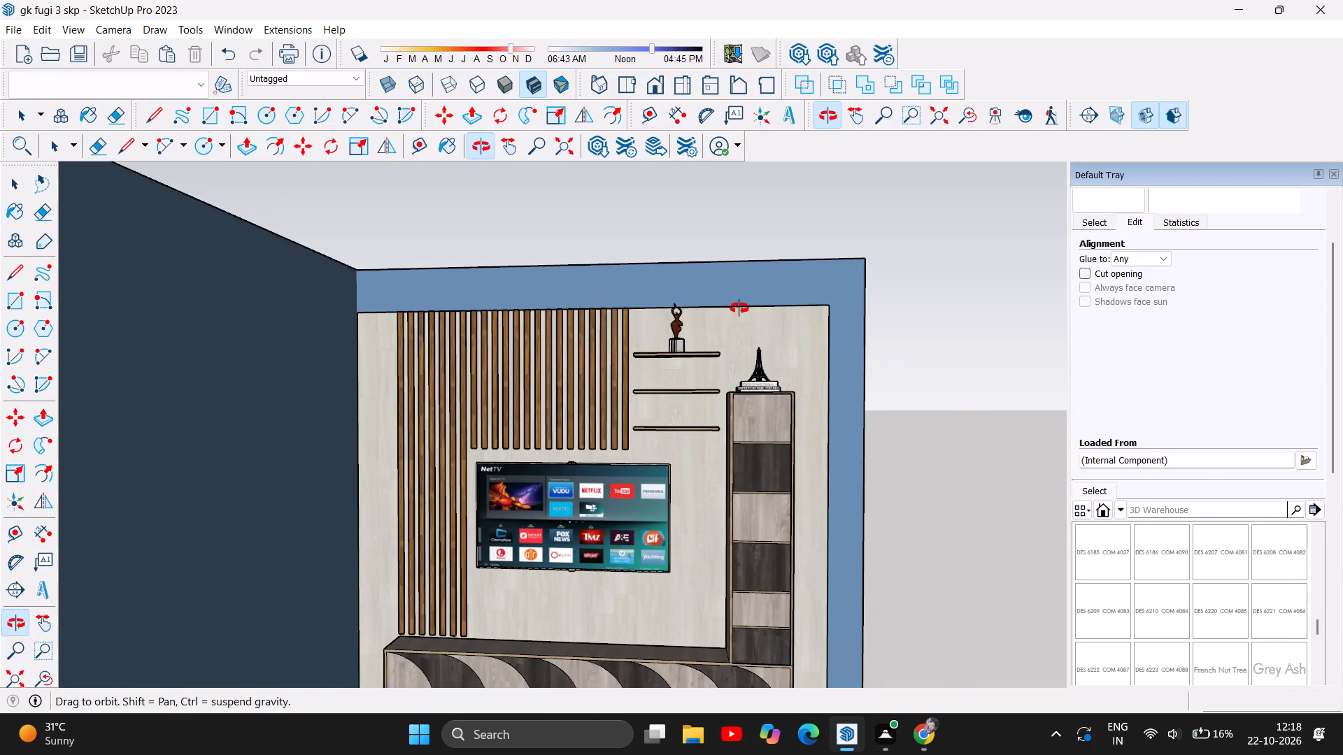
scroll(739, 308, "up", 2)
scroll(679, 321, "up", 4)
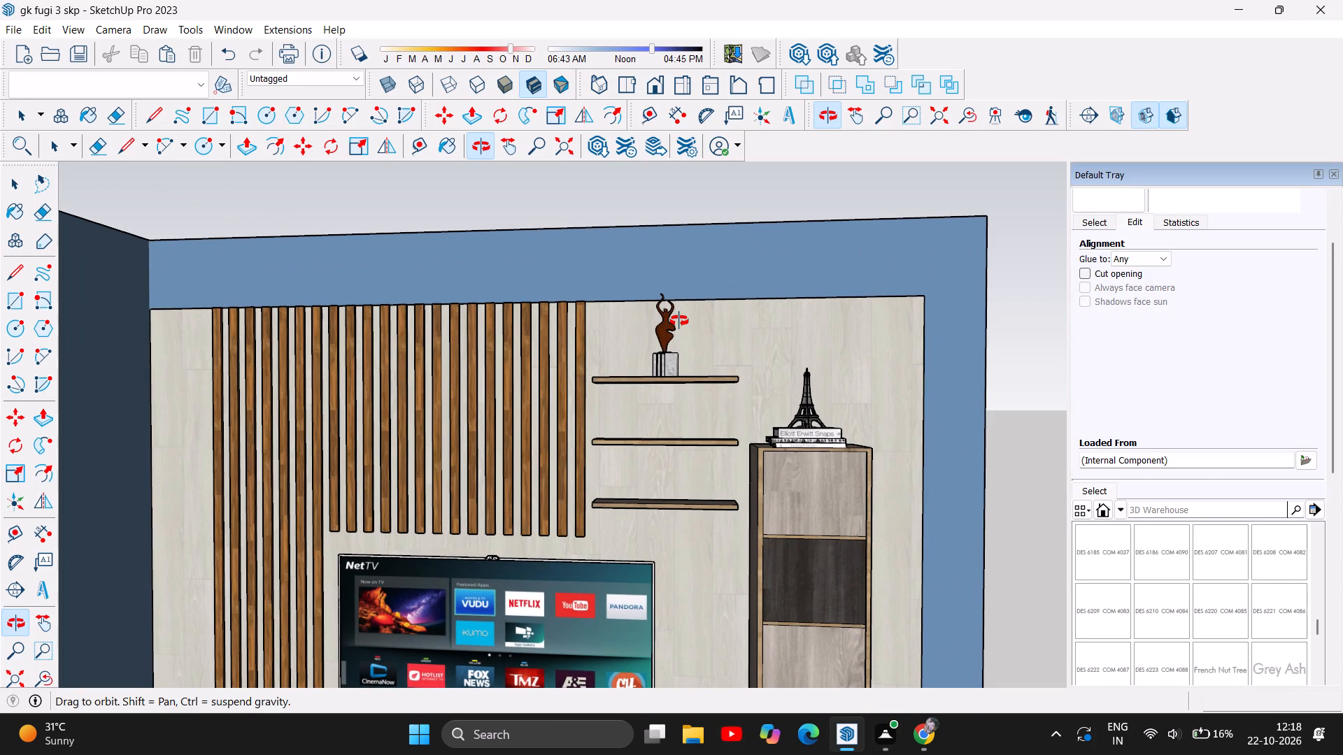
scroll(681, 319, "down", 4)
scroll(683, 319, "up", 4)
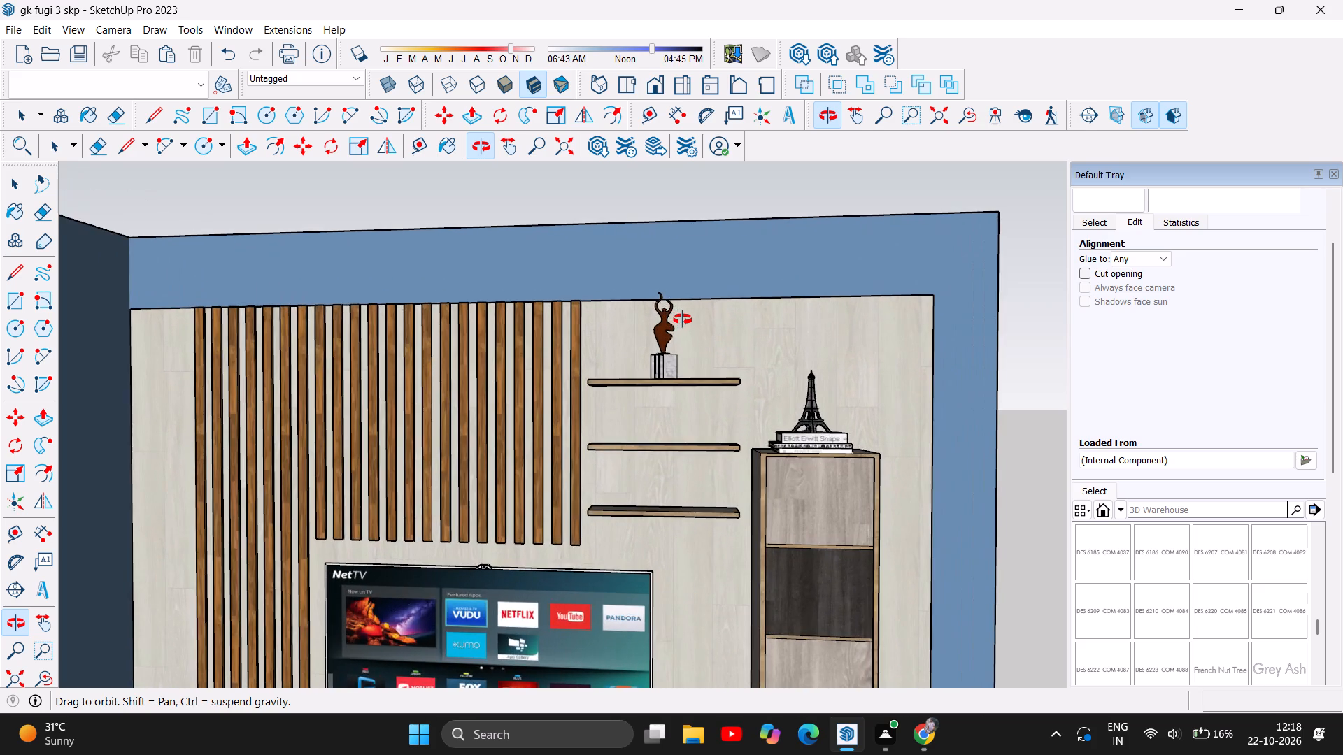
scroll(683, 319, "up", 10)
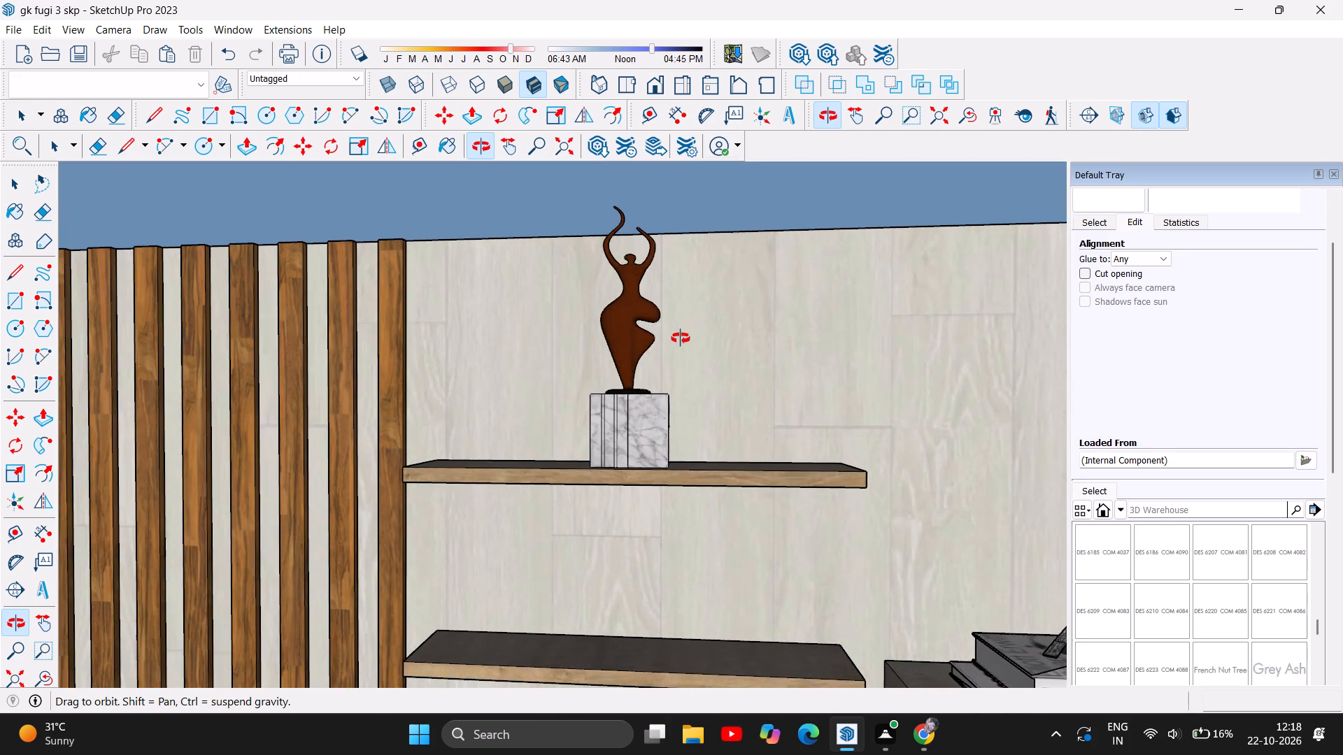
scroll(681, 338, "up", 1)
scroll(683, 338, "down", 5)
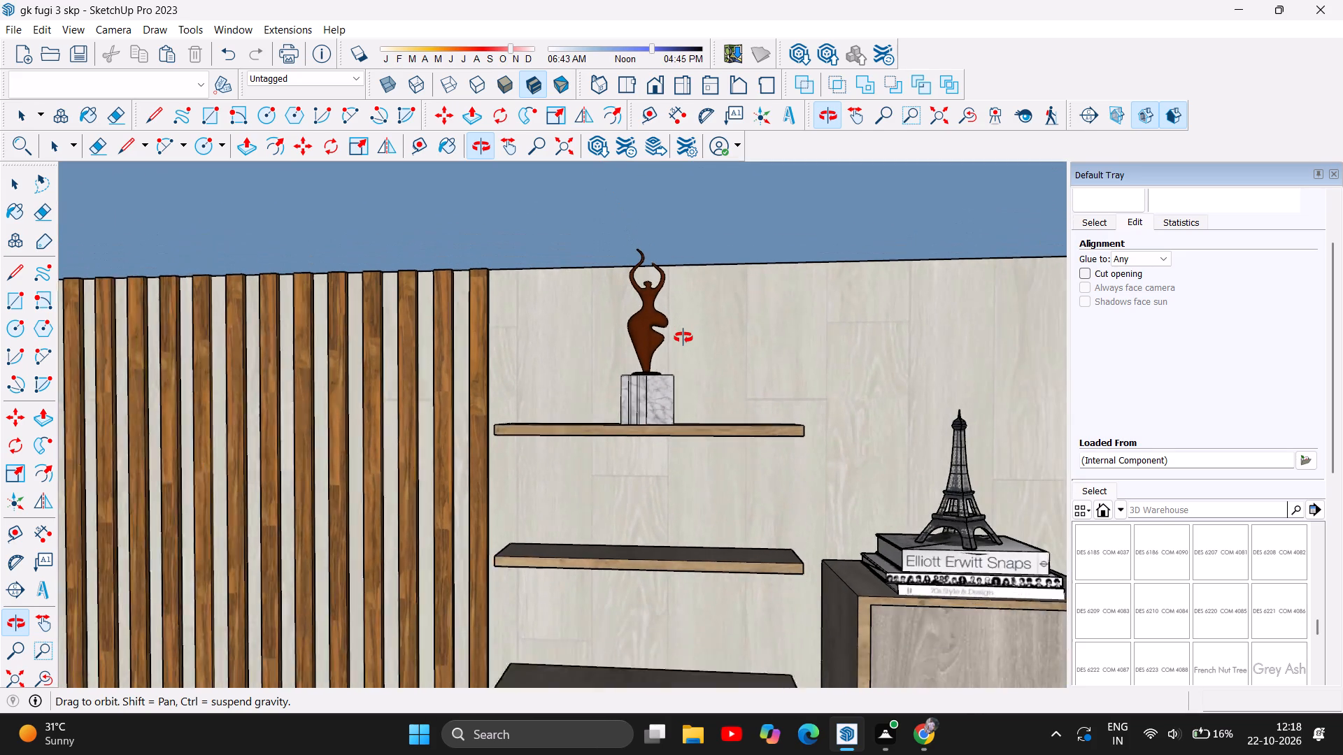
scroll(683, 338, "down", 1)
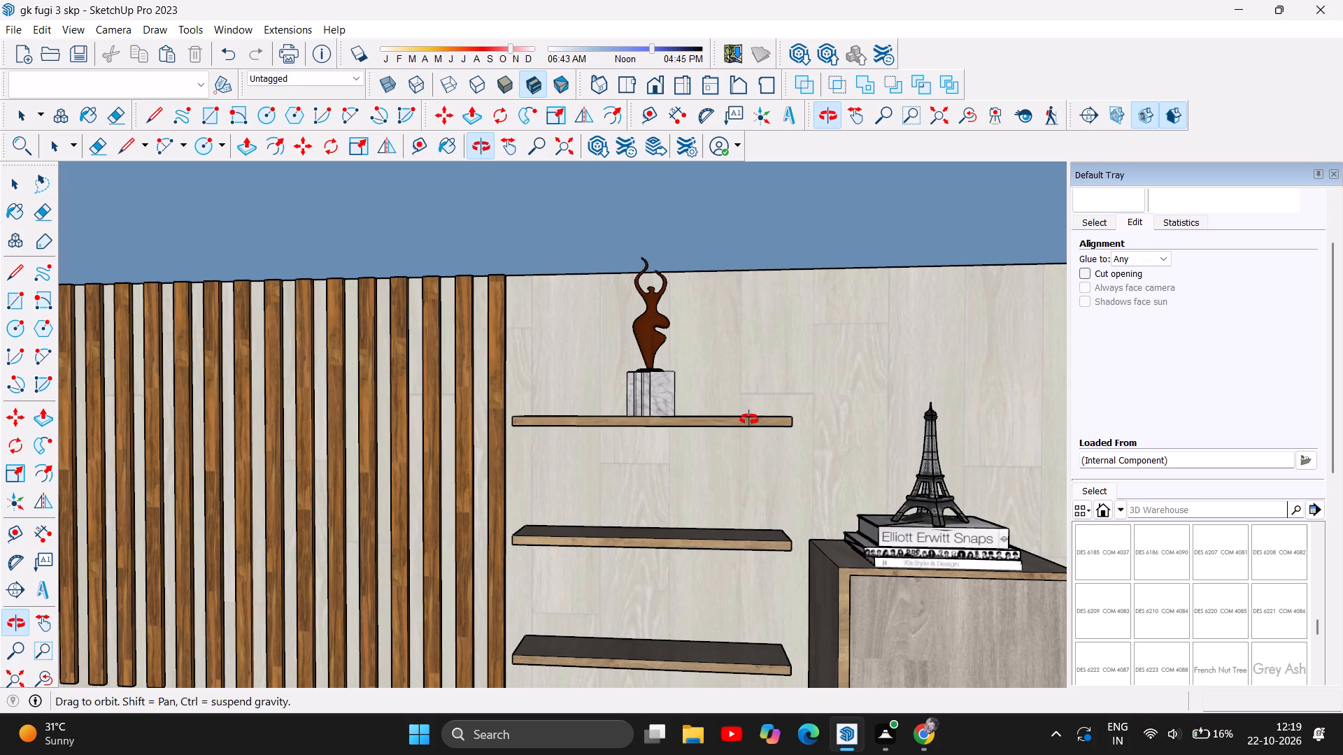
scroll(787, 428, "down", 4)
scroll(665, 259, "up", 5)
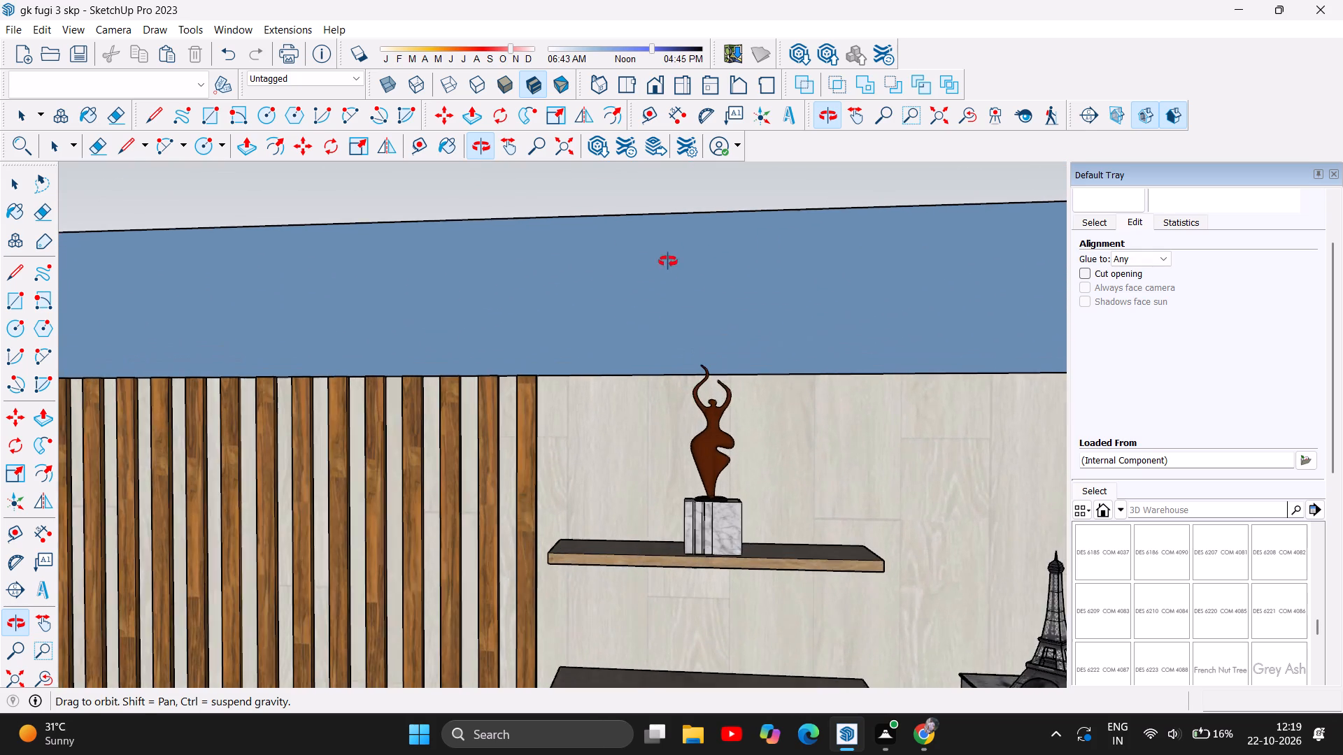
scroll(724, 392, "up", 18)
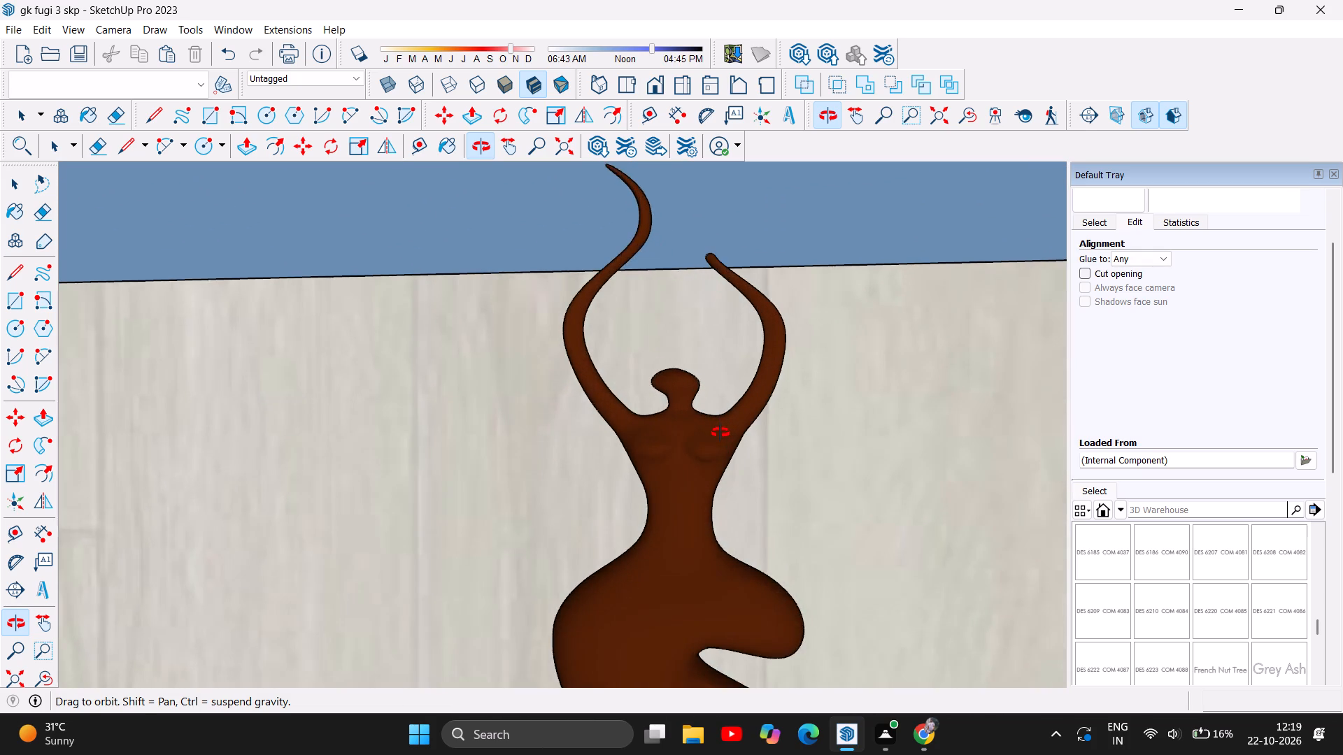
scroll(720, 433, "down", 14)
scroll(714, 436, "down", 20)
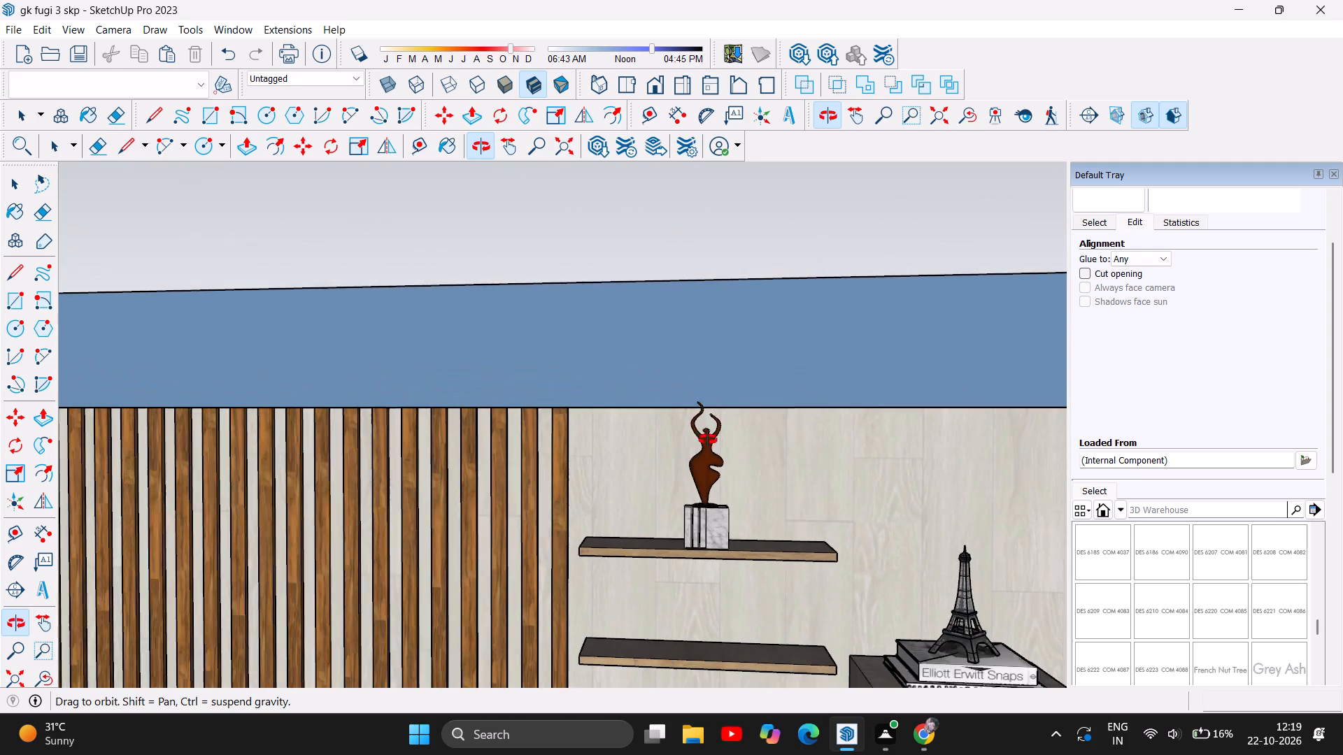
scroll(707, 440, "down", 20)
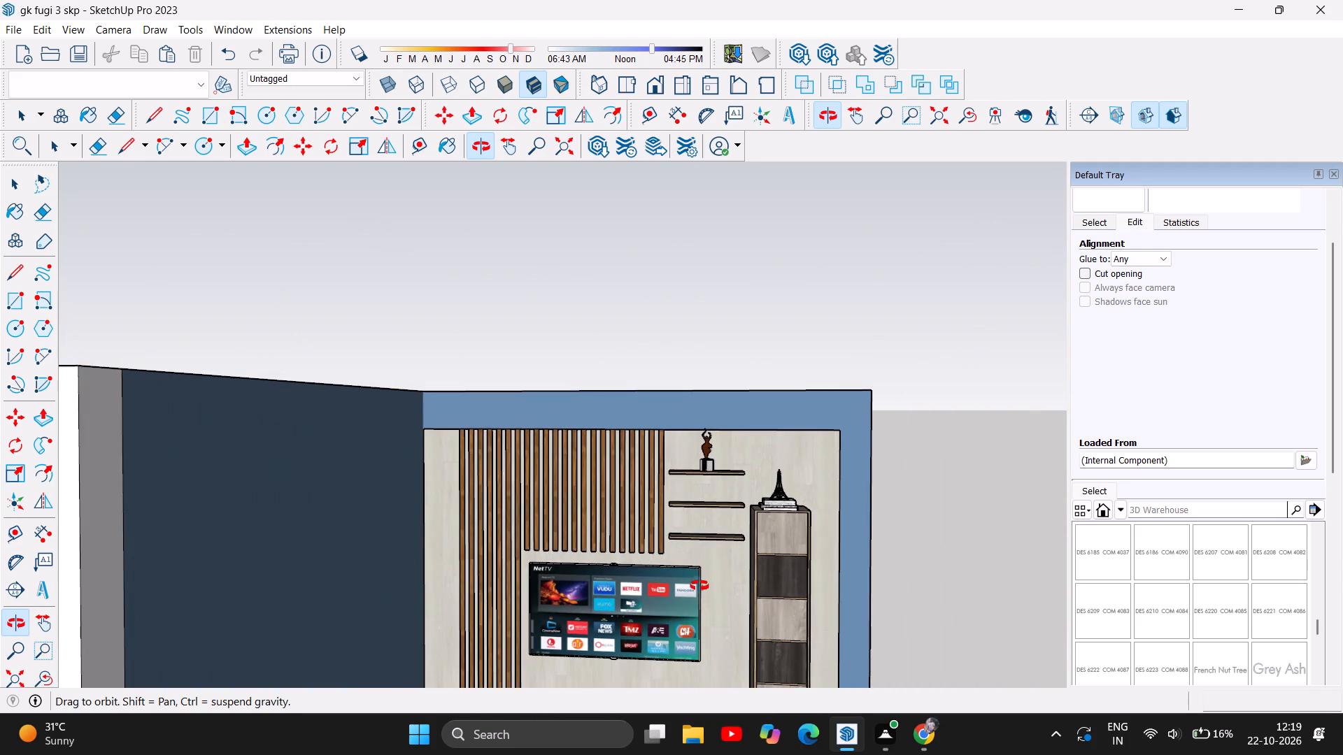
Examine the three floating shelves and their decor in relation to the TV, slats and tall cabinet.
scroll(699, 587, "up", 7)
scroll(696, 347, "up", 5)
scroll(696, 345, "down", 6)
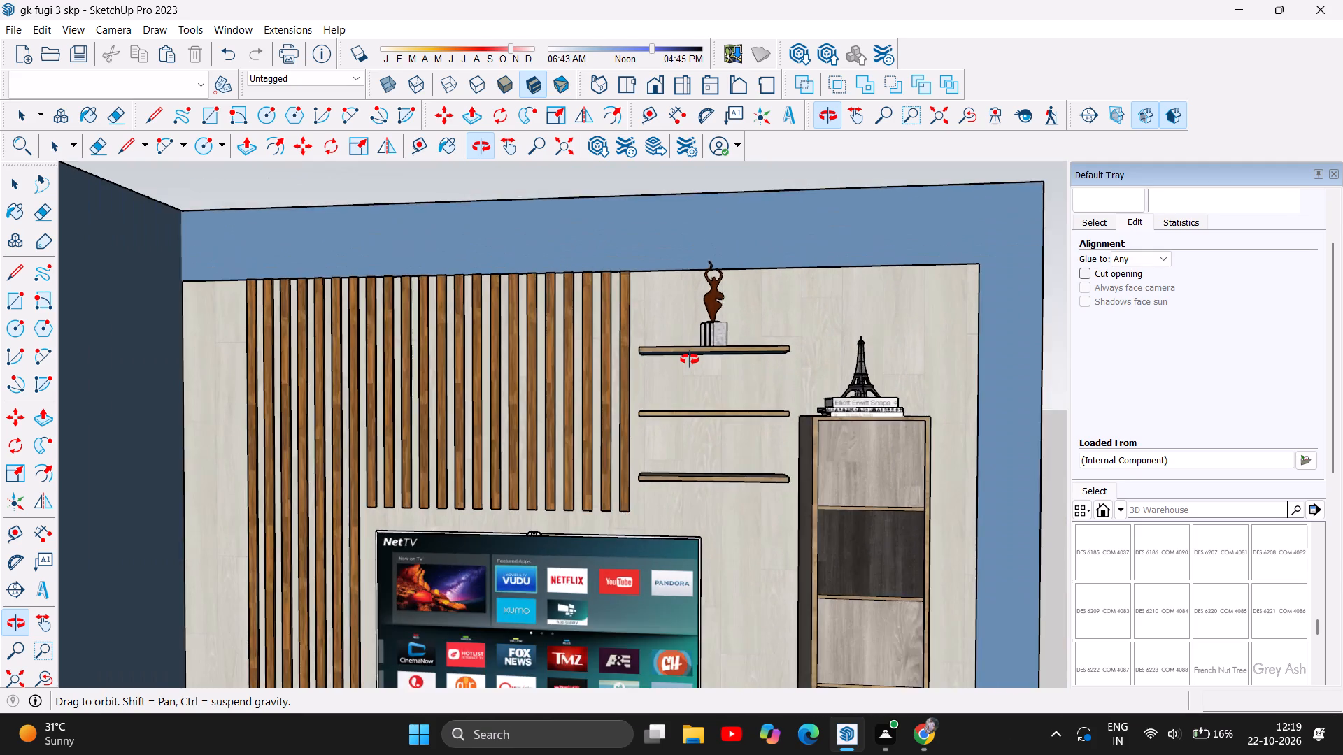
scroll(690, 359, "down", 2)
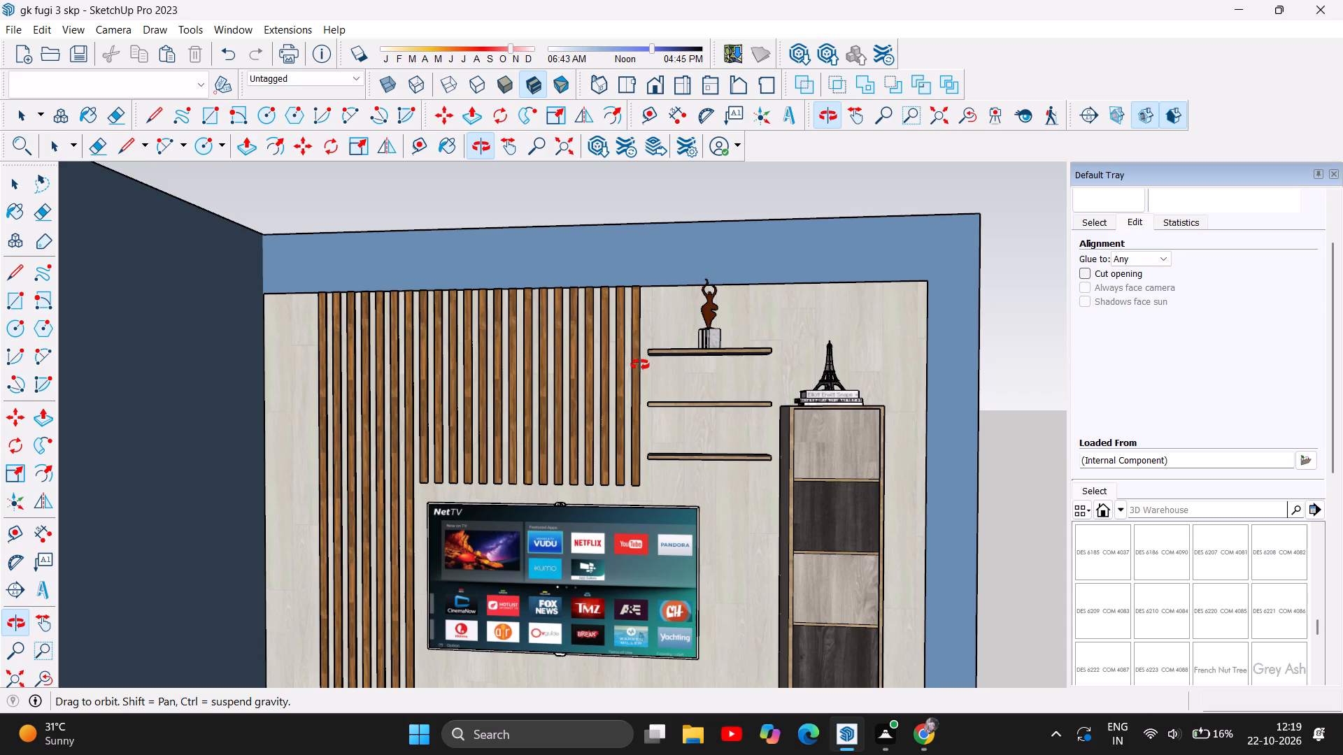
scroll(640, 366, "down", 1)
scroll(658, 470, "up", 6)
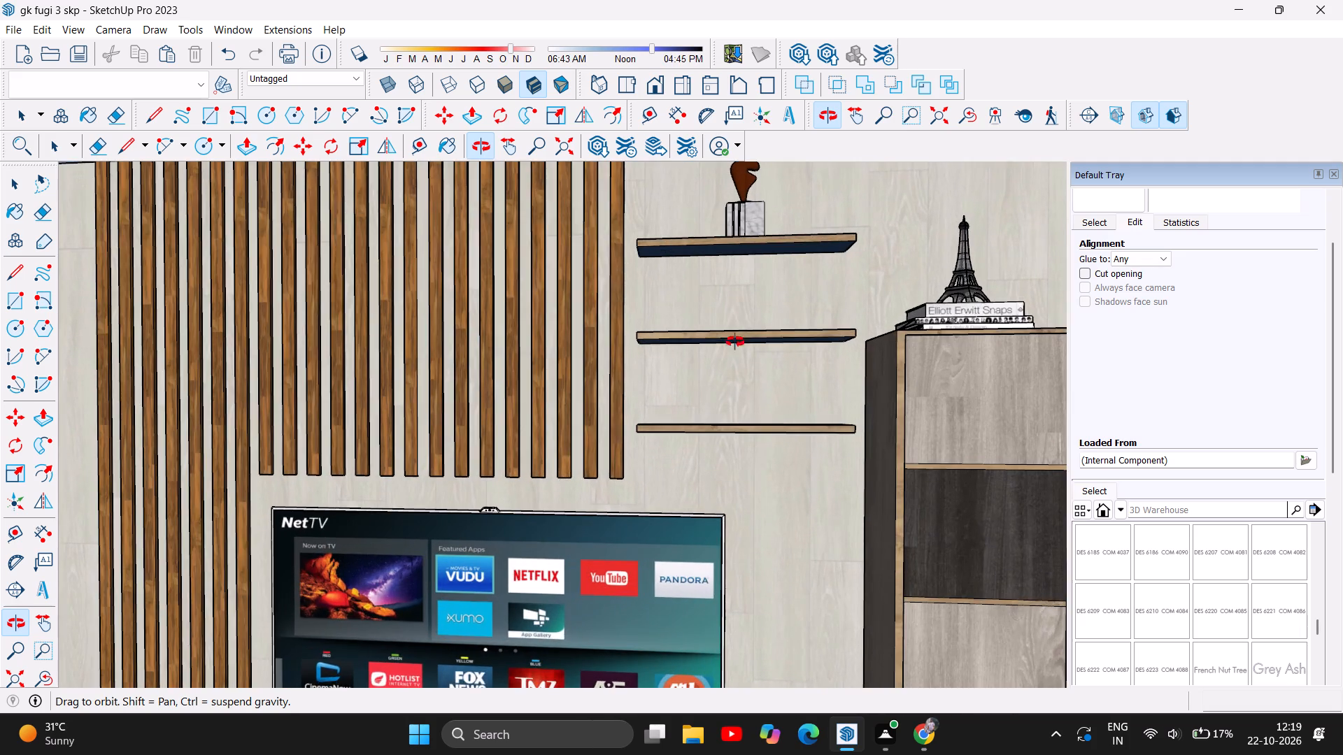
scroll(751, 240, "up", 2)
scroll(646, 559, "down", 5)
scroll(723, 496, "down", 5)
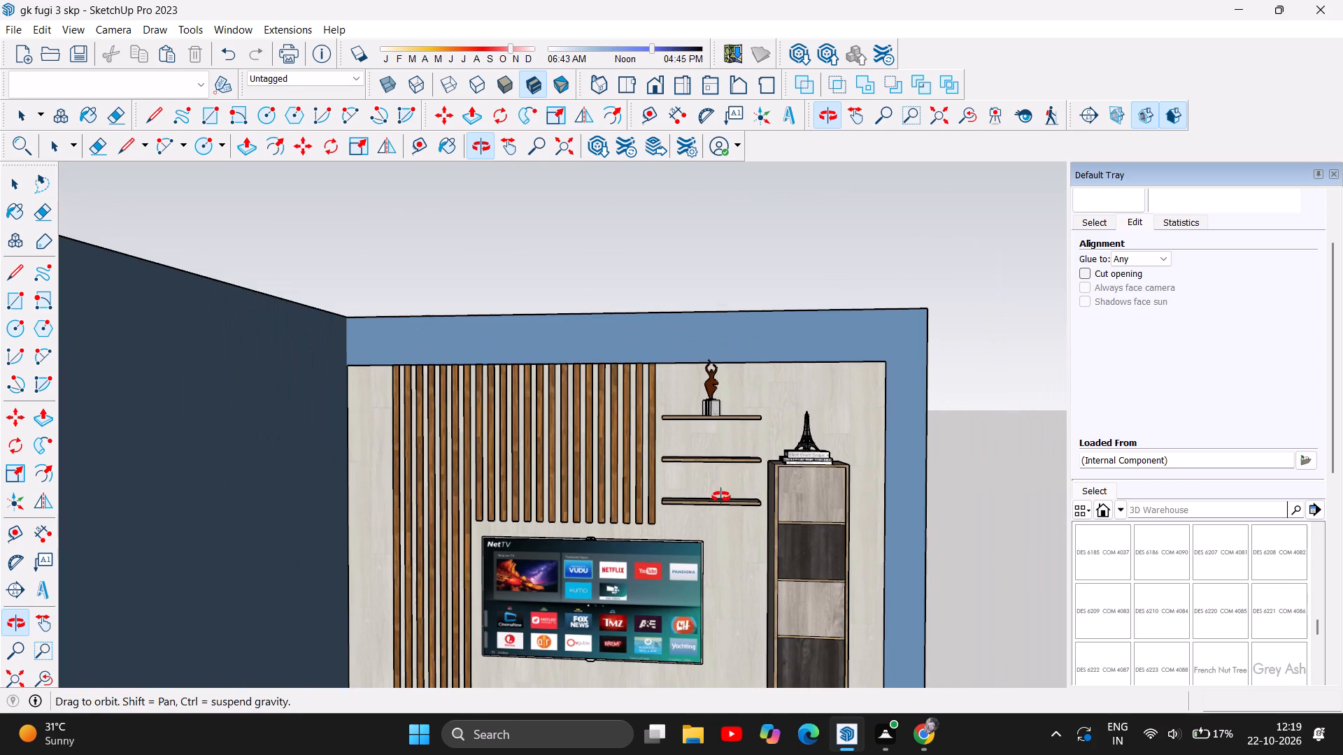
scroll(716, 499, "down", 5)
scroll(721, 503, "up", 1)
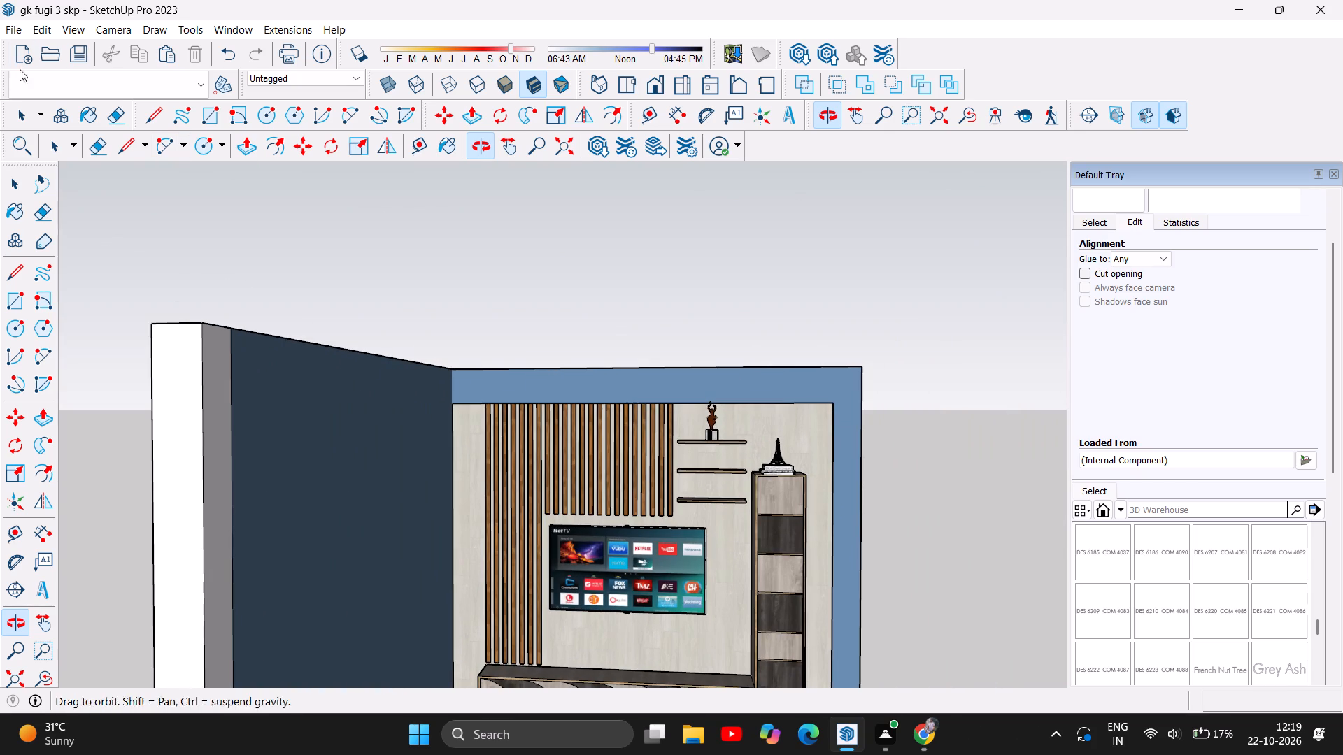
Import the Ganesha idol model Component_24 from Downloads and place it at the origin beside the standing figure.
double_click(22, 33)
left_click(16, 27)
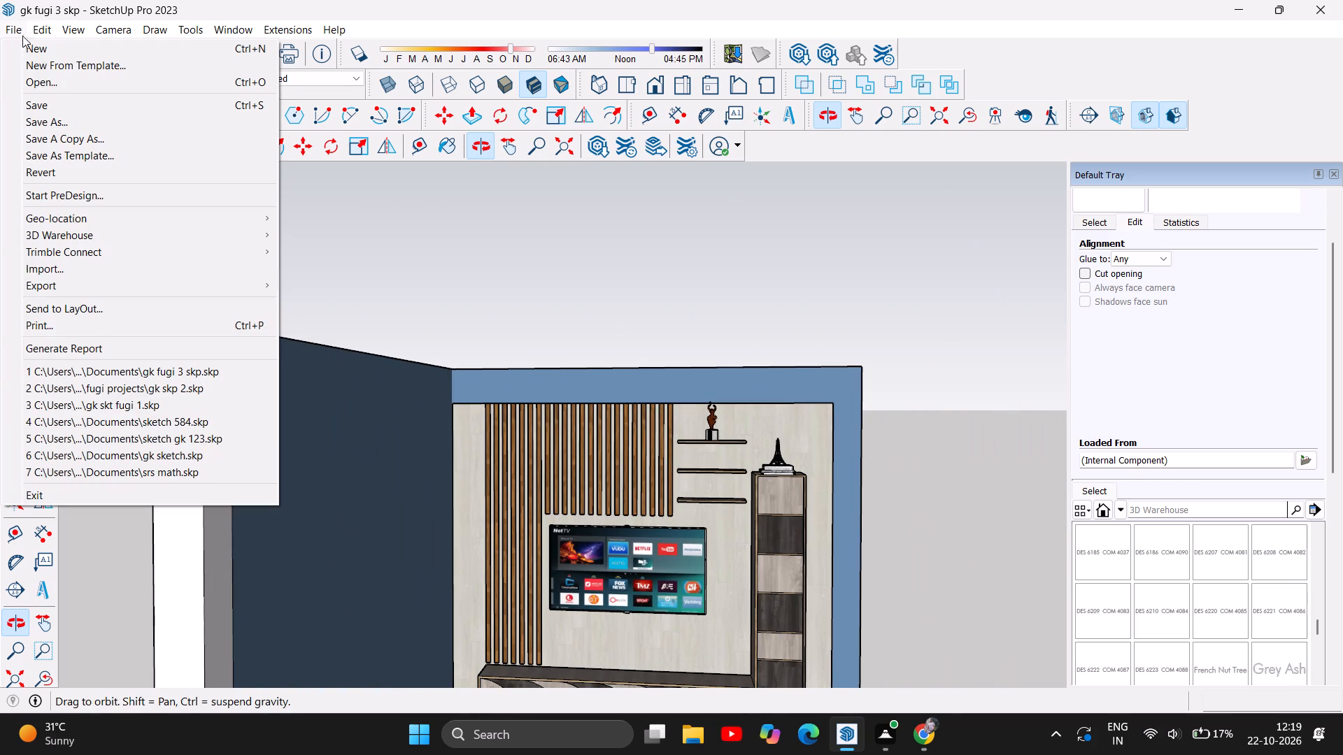
double_click(66, 269)
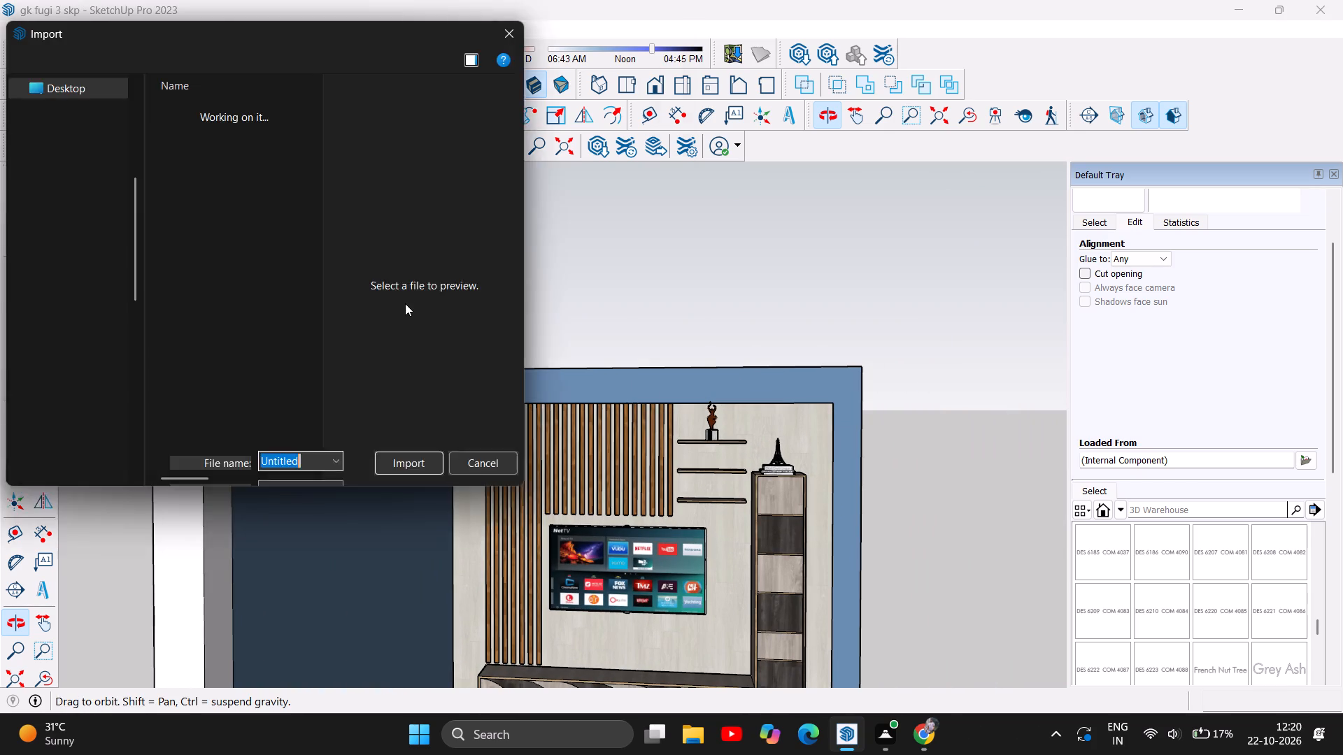
left_click(212, 178)
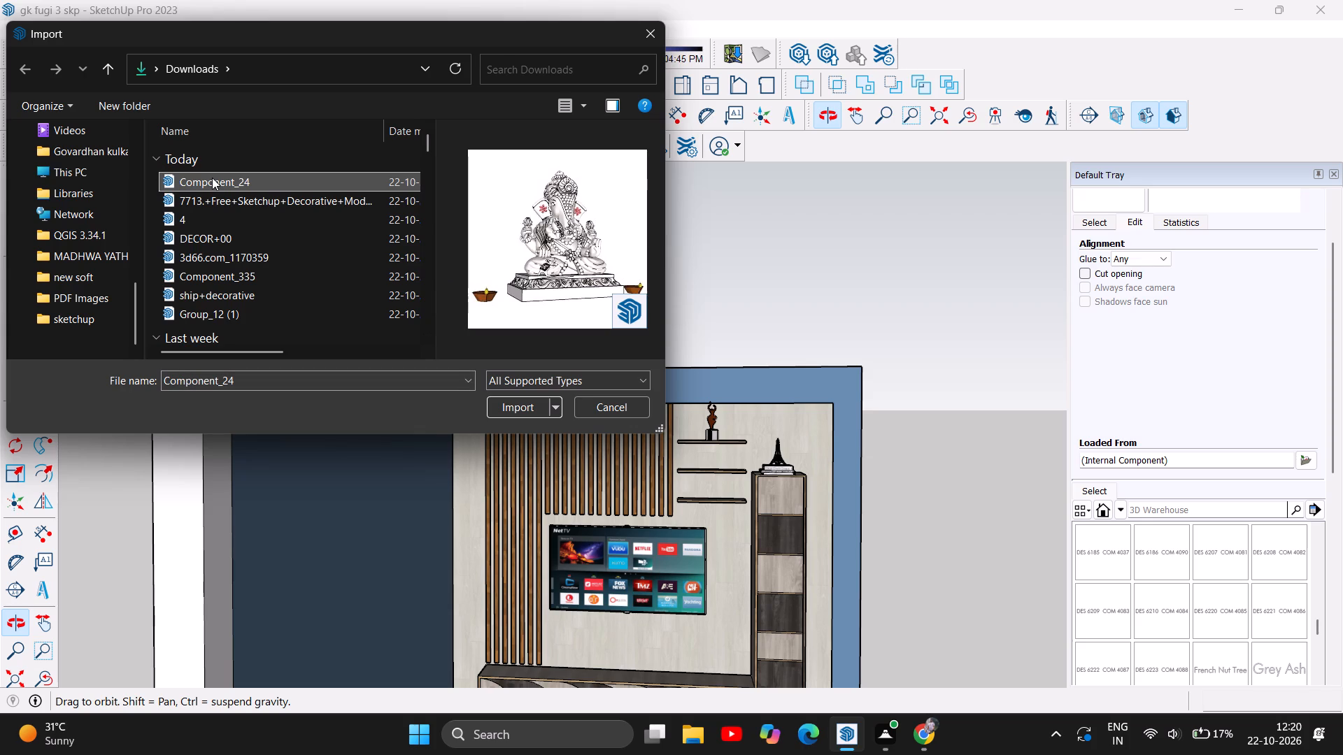
left_click(530, 410)
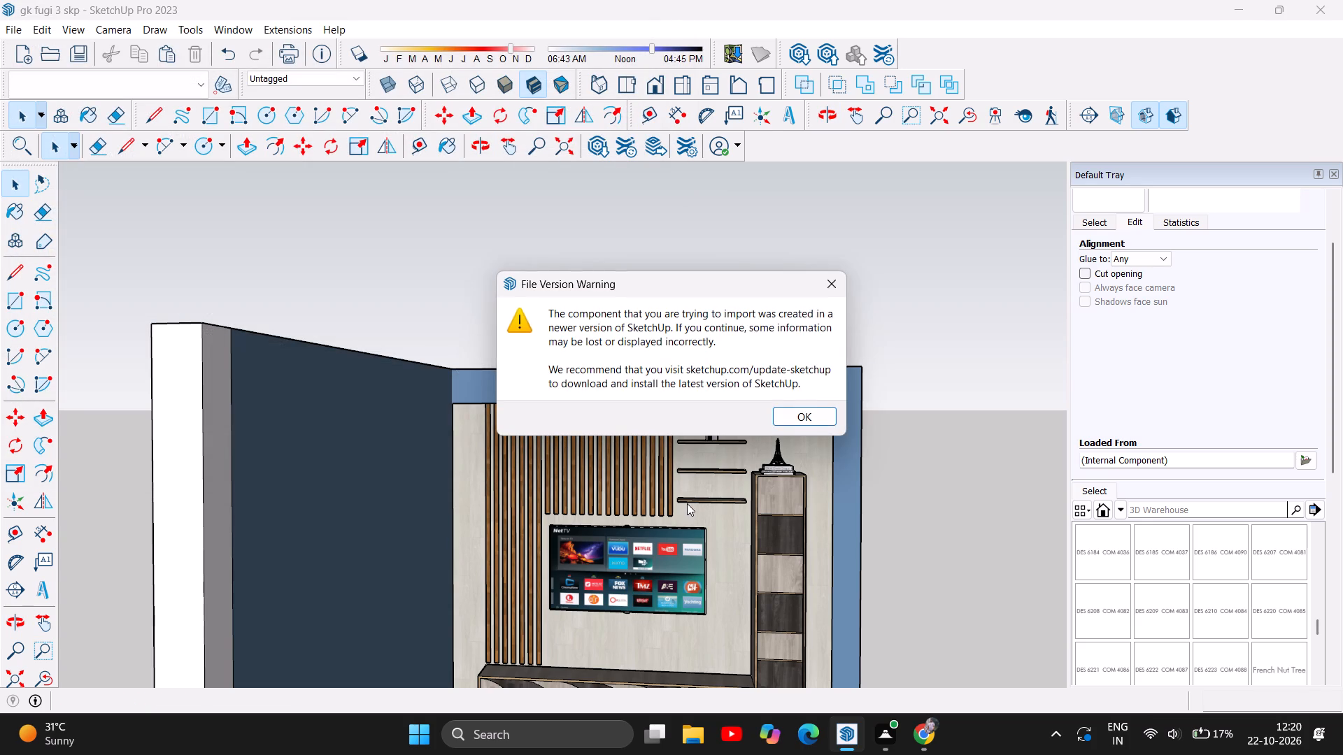
double_click(825, 411)
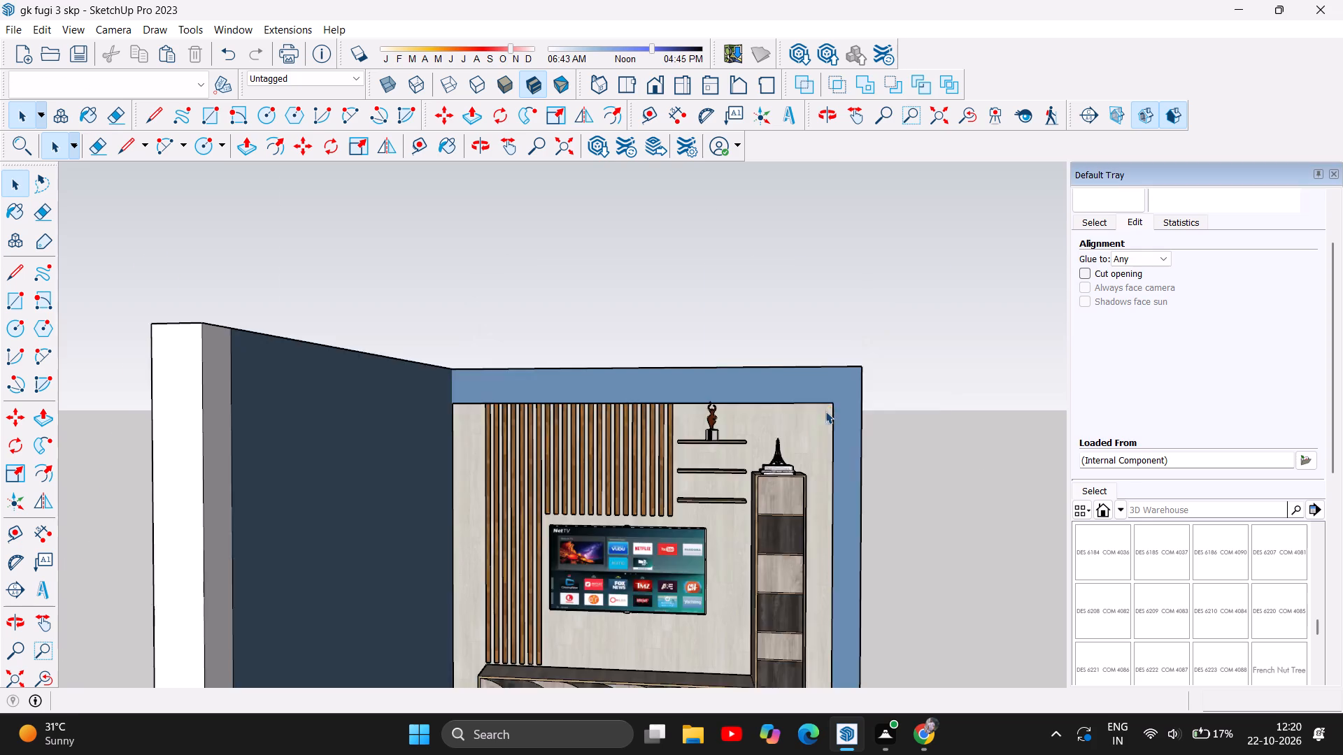
left_click(294, 517)
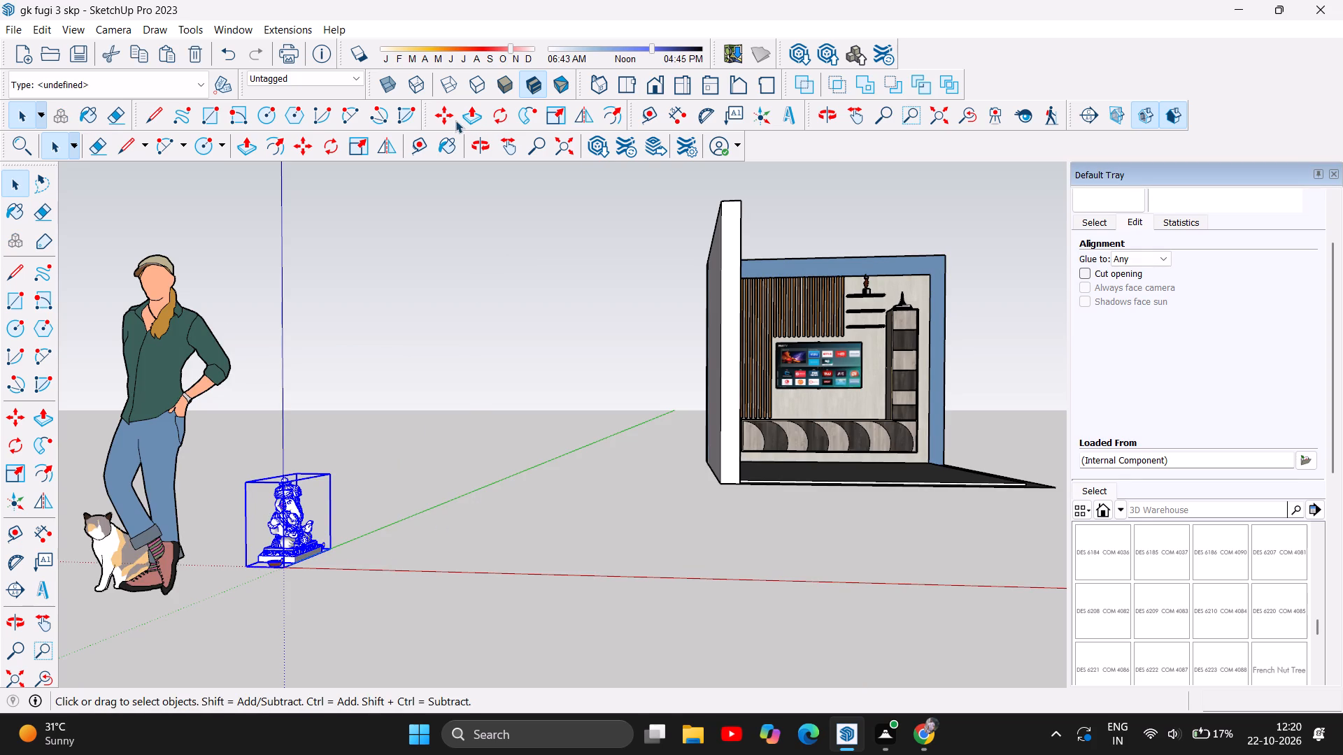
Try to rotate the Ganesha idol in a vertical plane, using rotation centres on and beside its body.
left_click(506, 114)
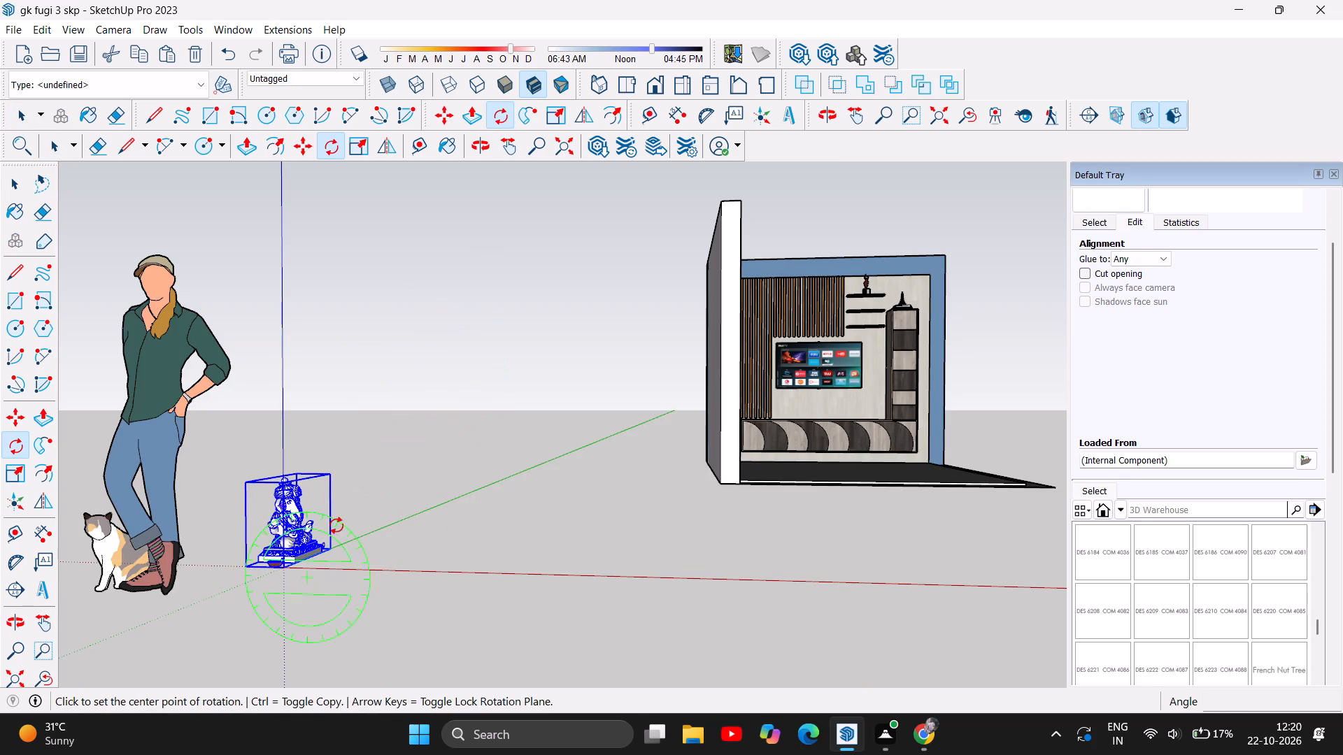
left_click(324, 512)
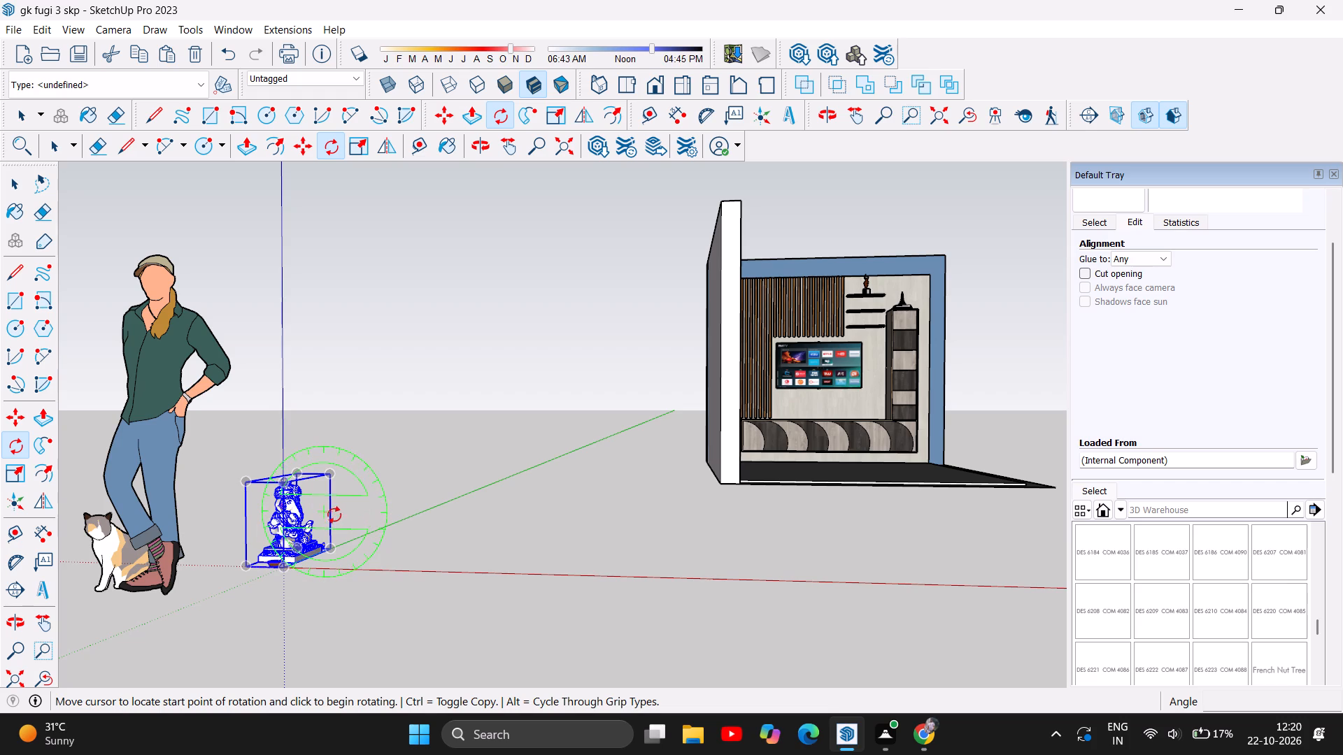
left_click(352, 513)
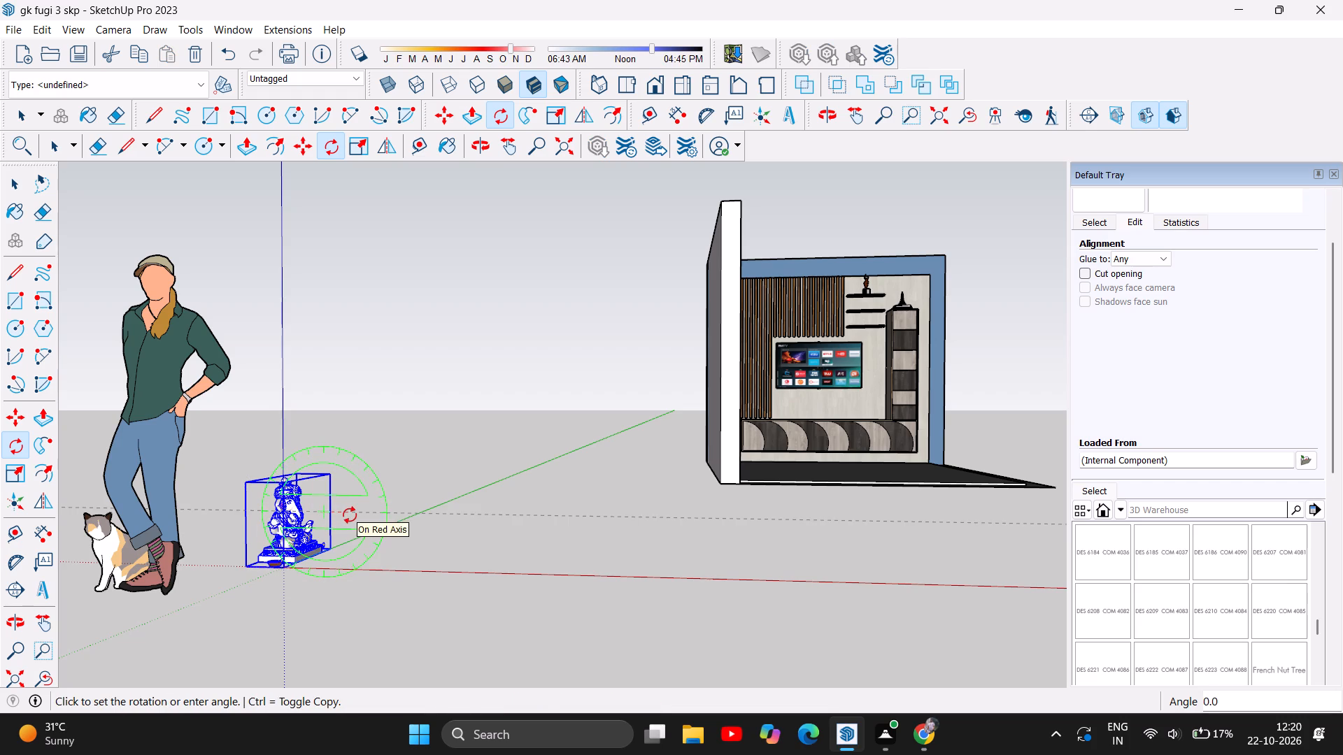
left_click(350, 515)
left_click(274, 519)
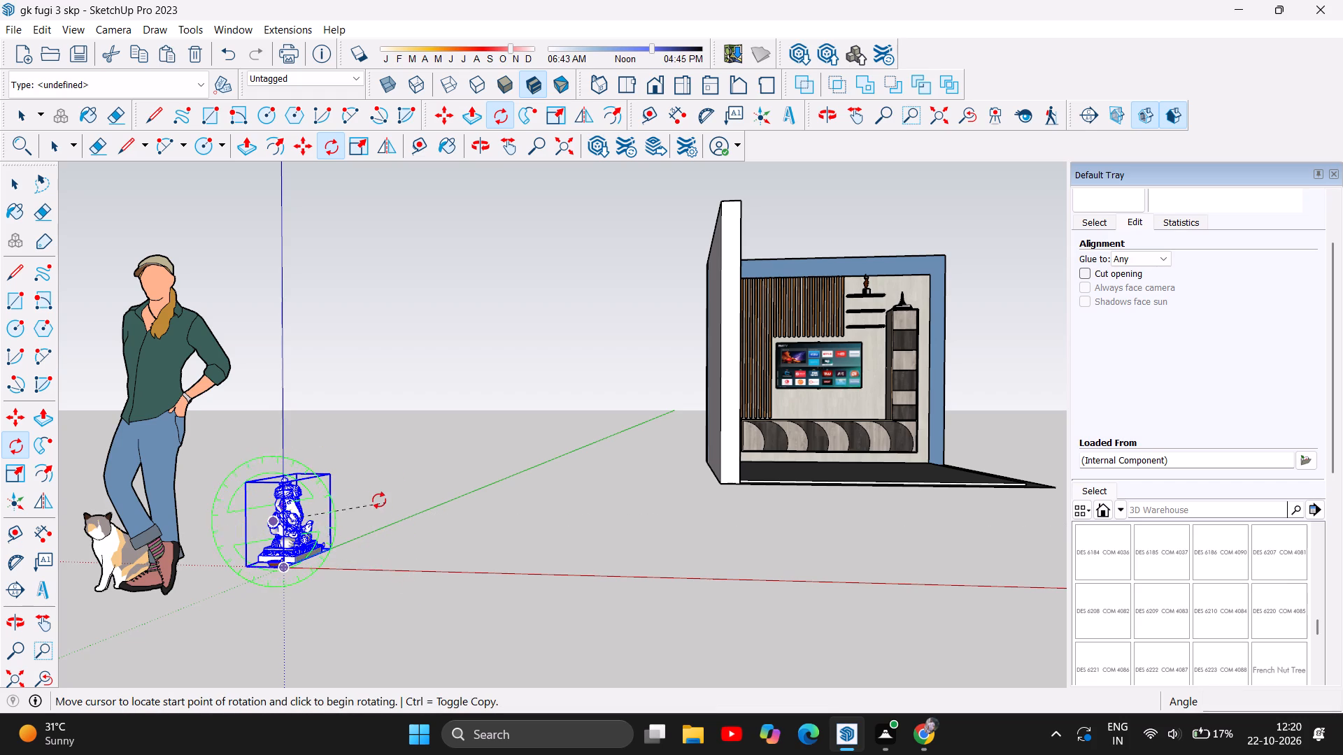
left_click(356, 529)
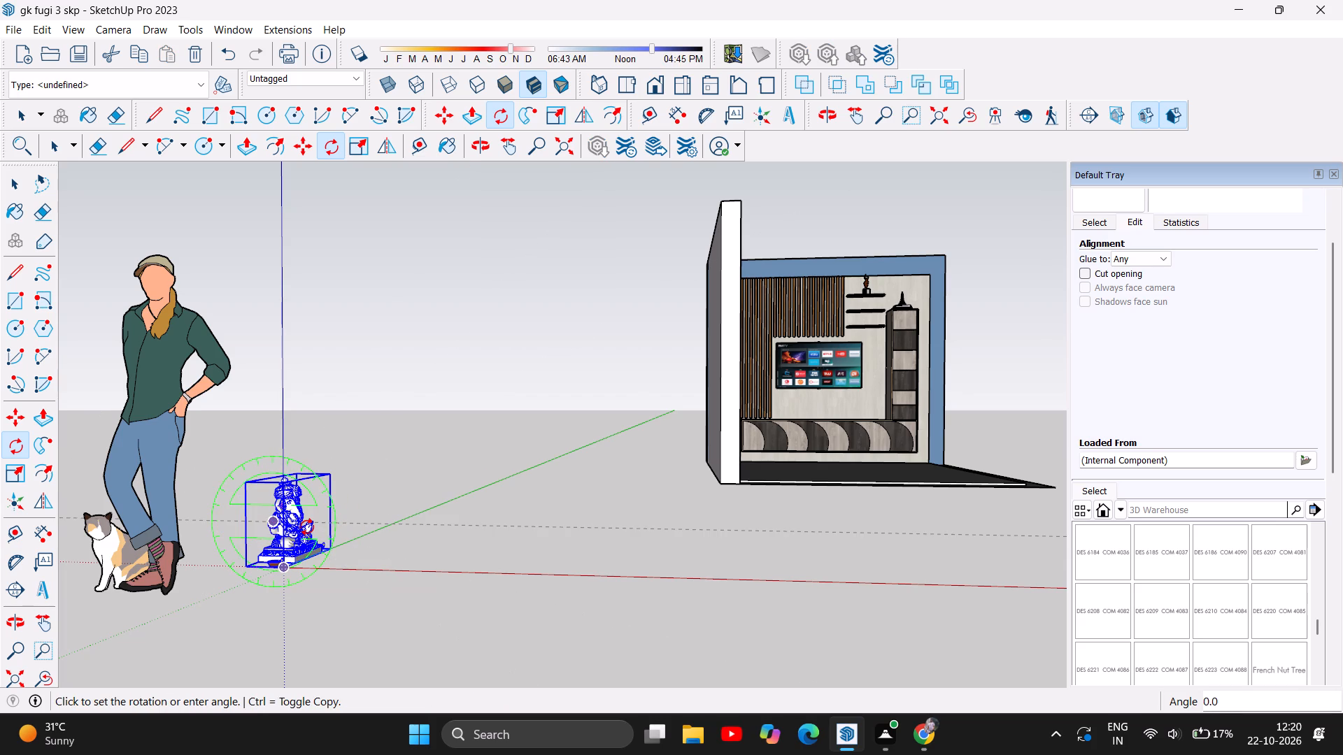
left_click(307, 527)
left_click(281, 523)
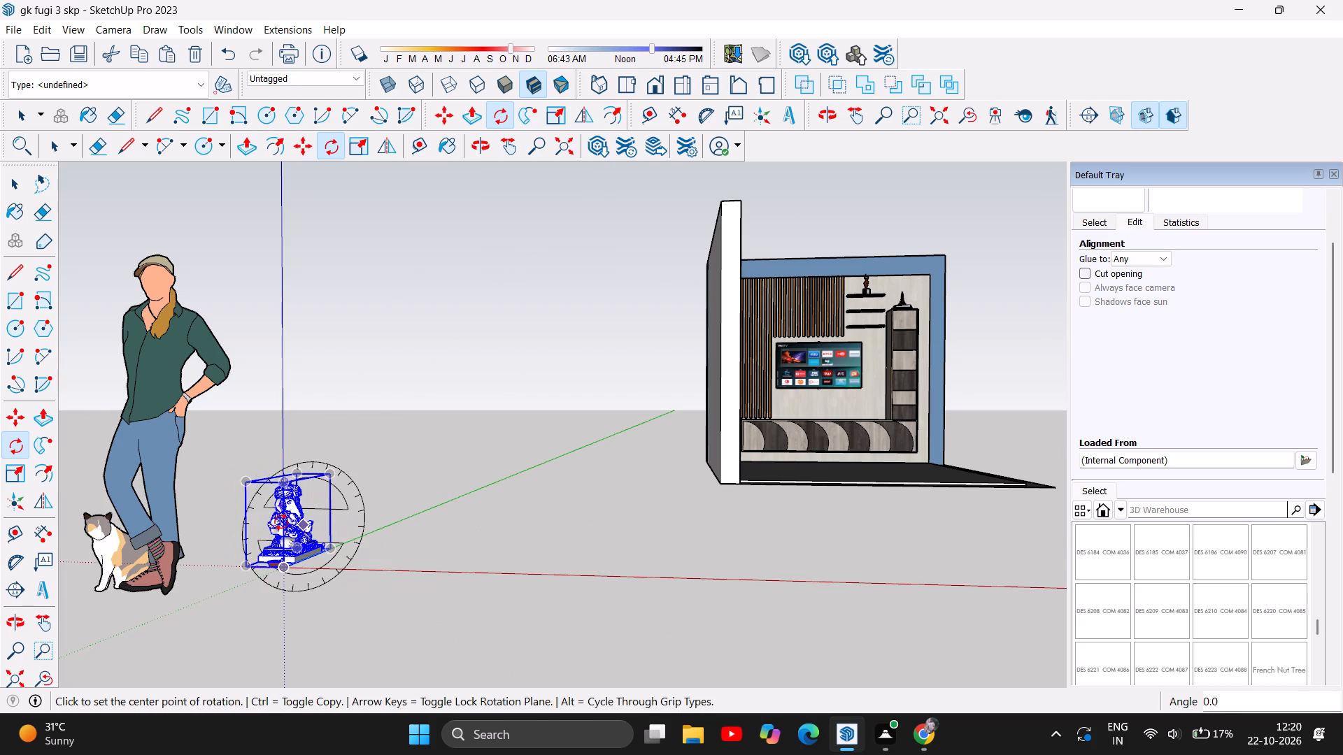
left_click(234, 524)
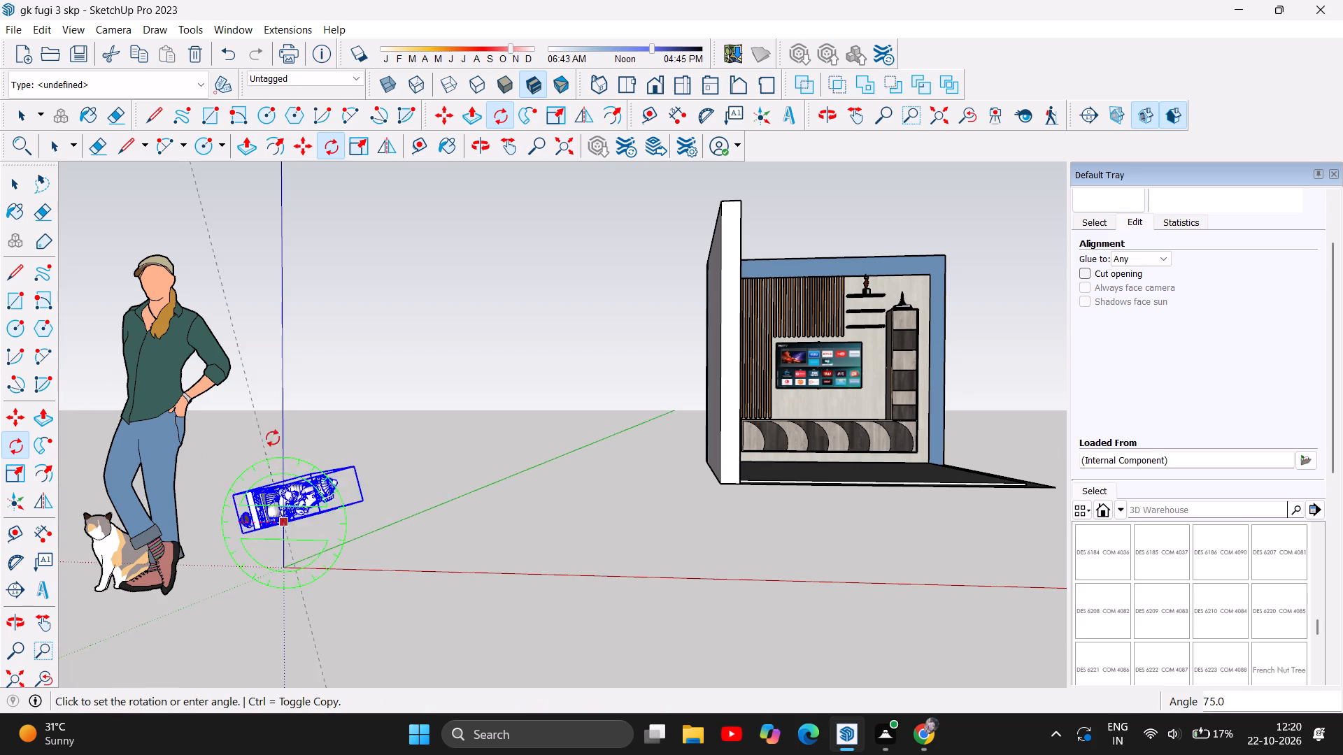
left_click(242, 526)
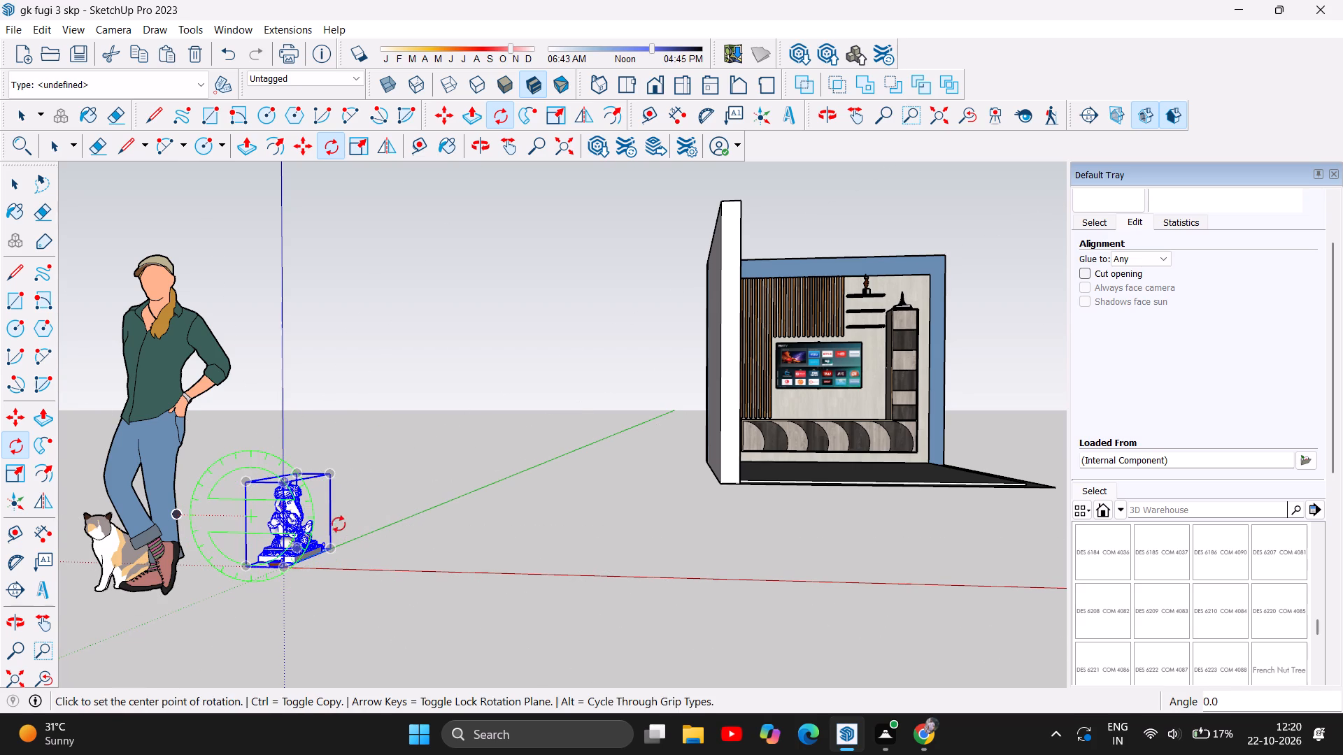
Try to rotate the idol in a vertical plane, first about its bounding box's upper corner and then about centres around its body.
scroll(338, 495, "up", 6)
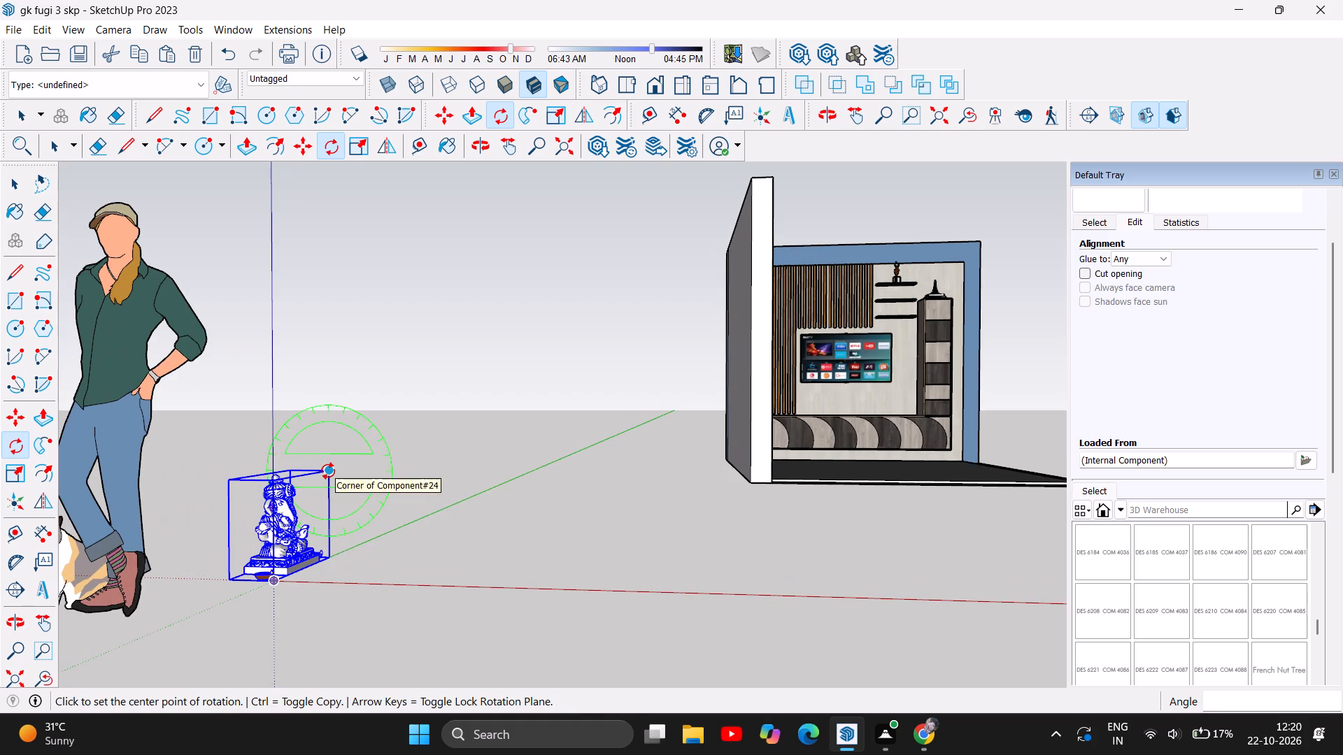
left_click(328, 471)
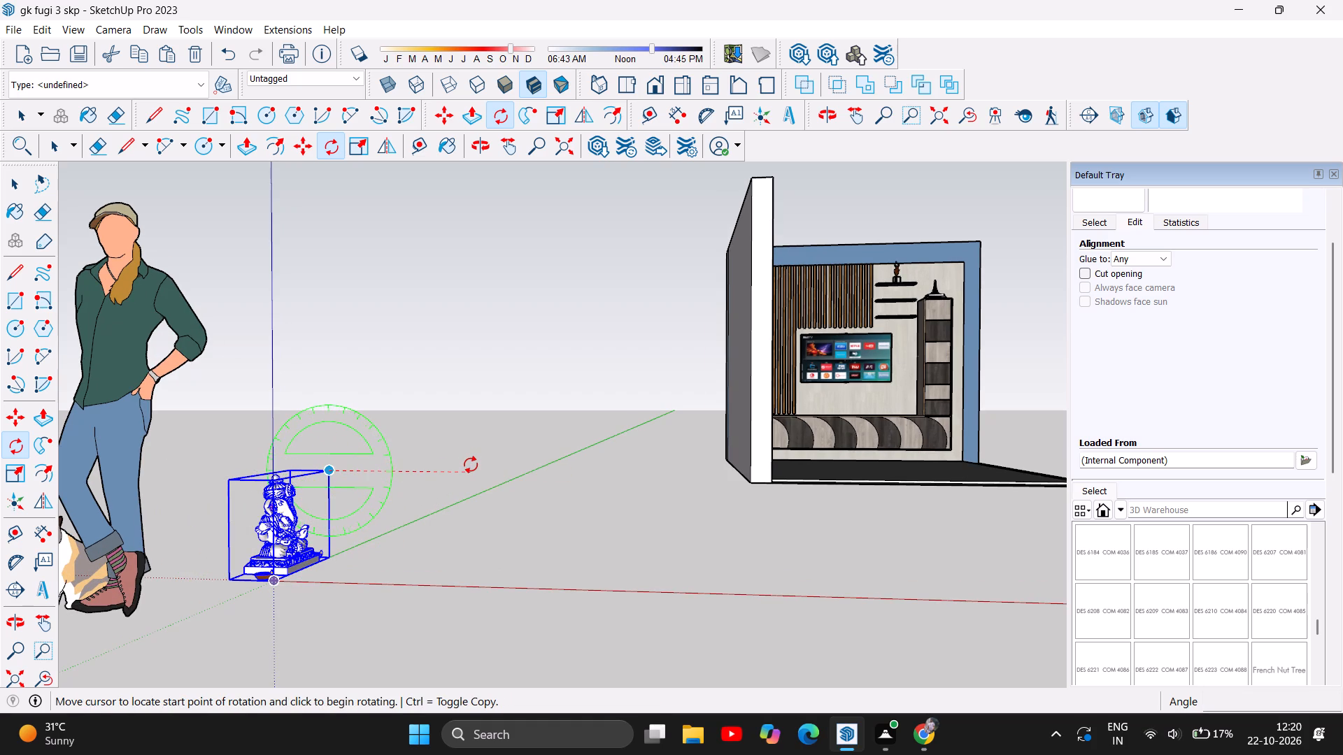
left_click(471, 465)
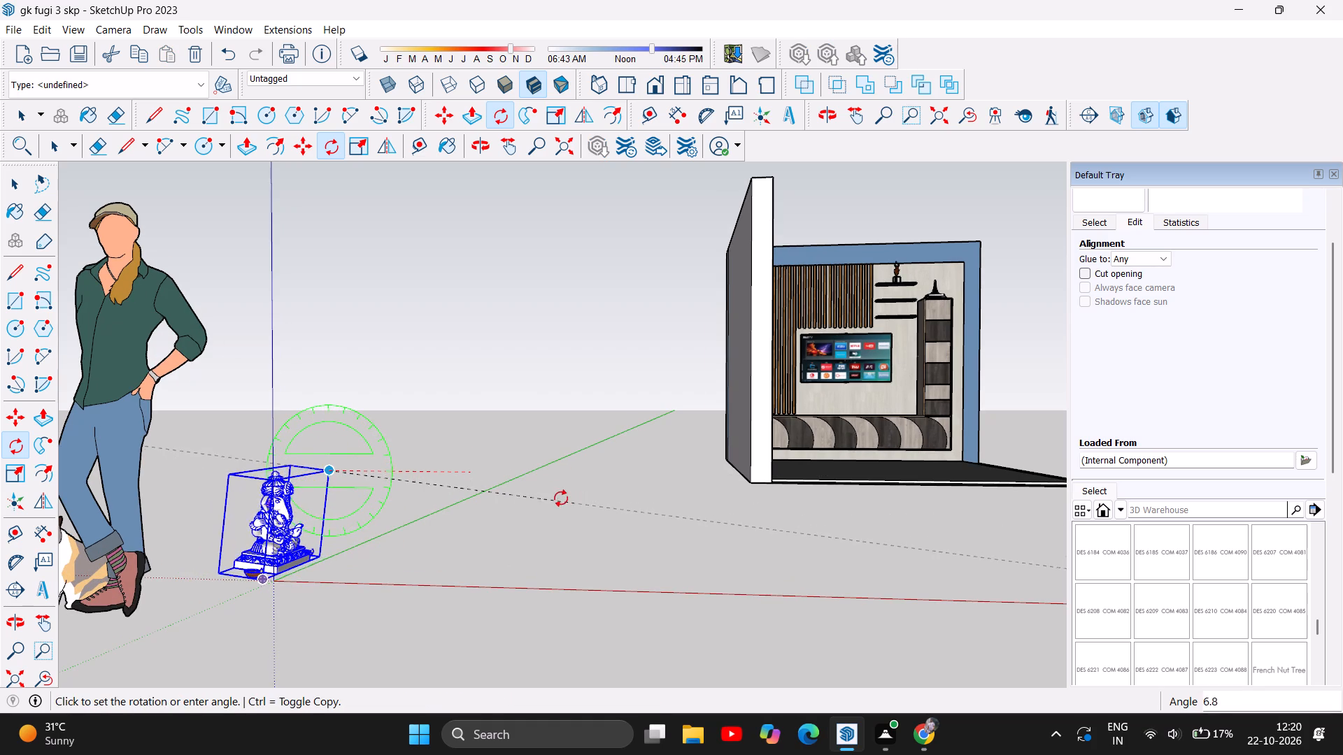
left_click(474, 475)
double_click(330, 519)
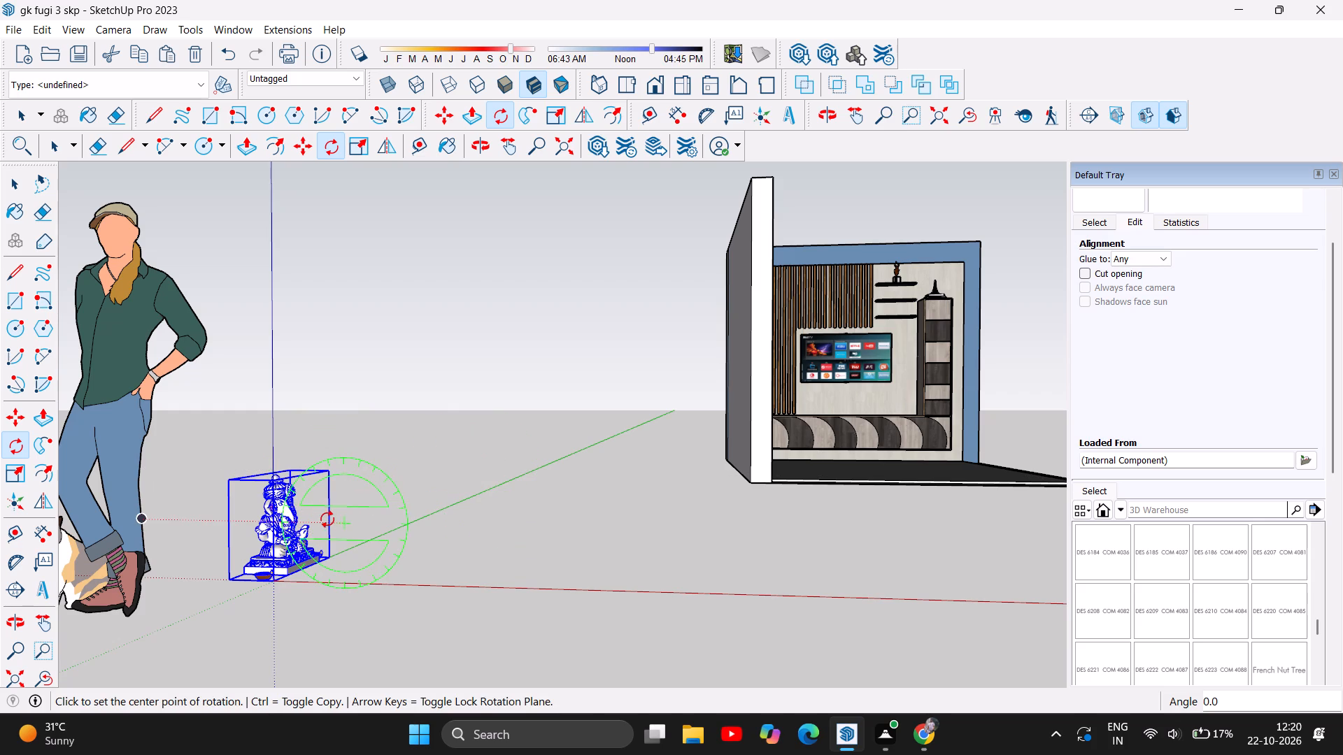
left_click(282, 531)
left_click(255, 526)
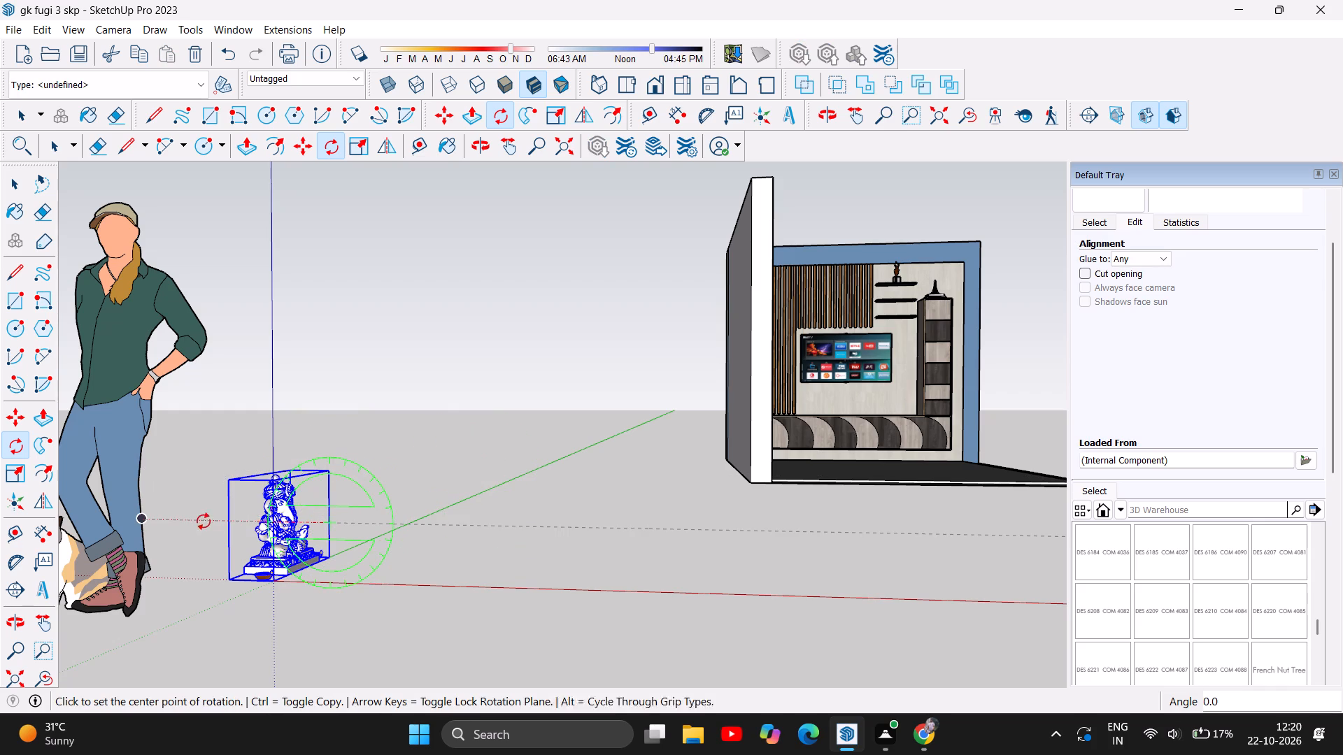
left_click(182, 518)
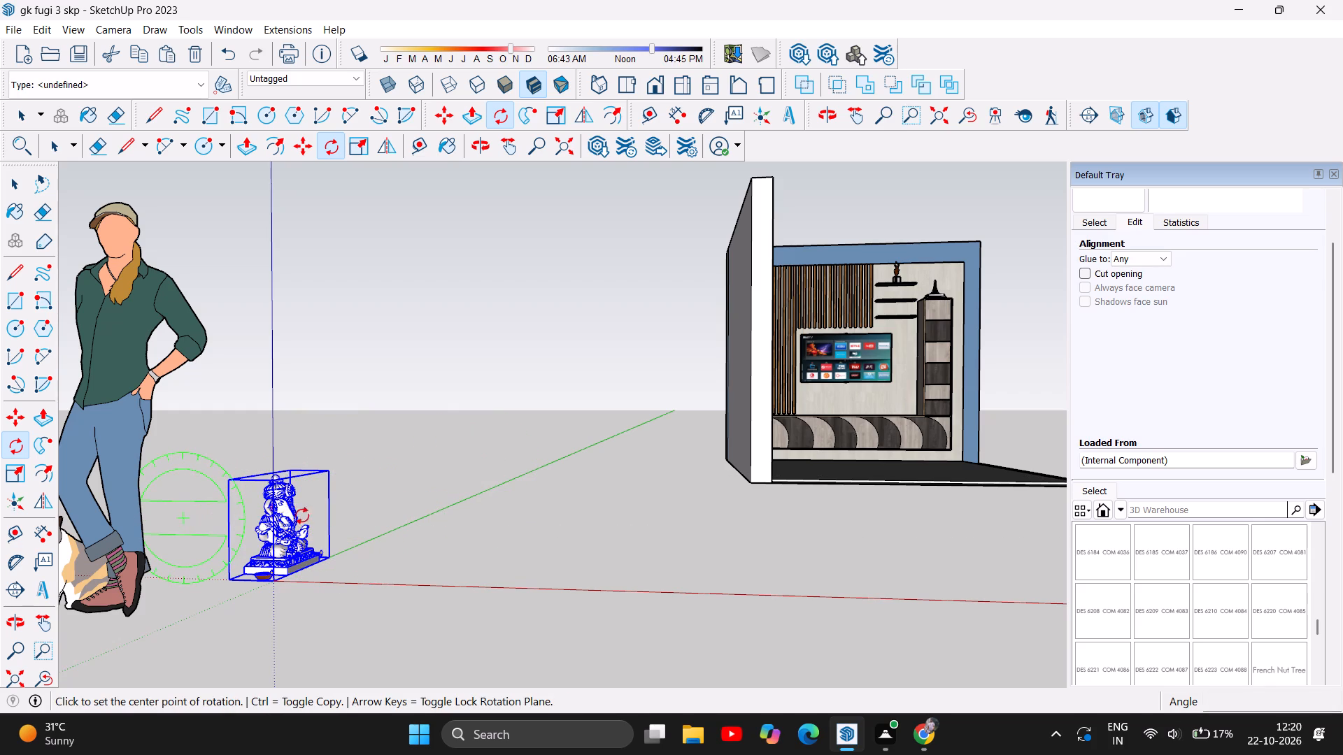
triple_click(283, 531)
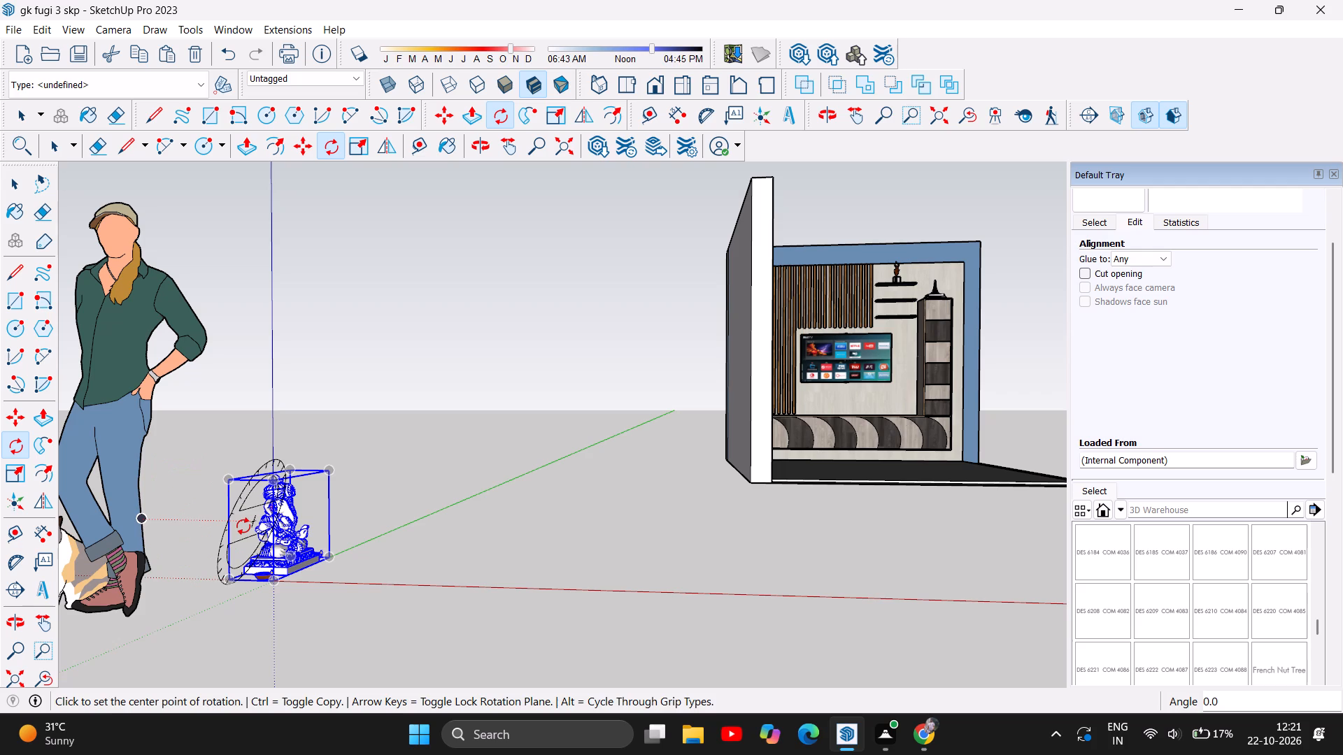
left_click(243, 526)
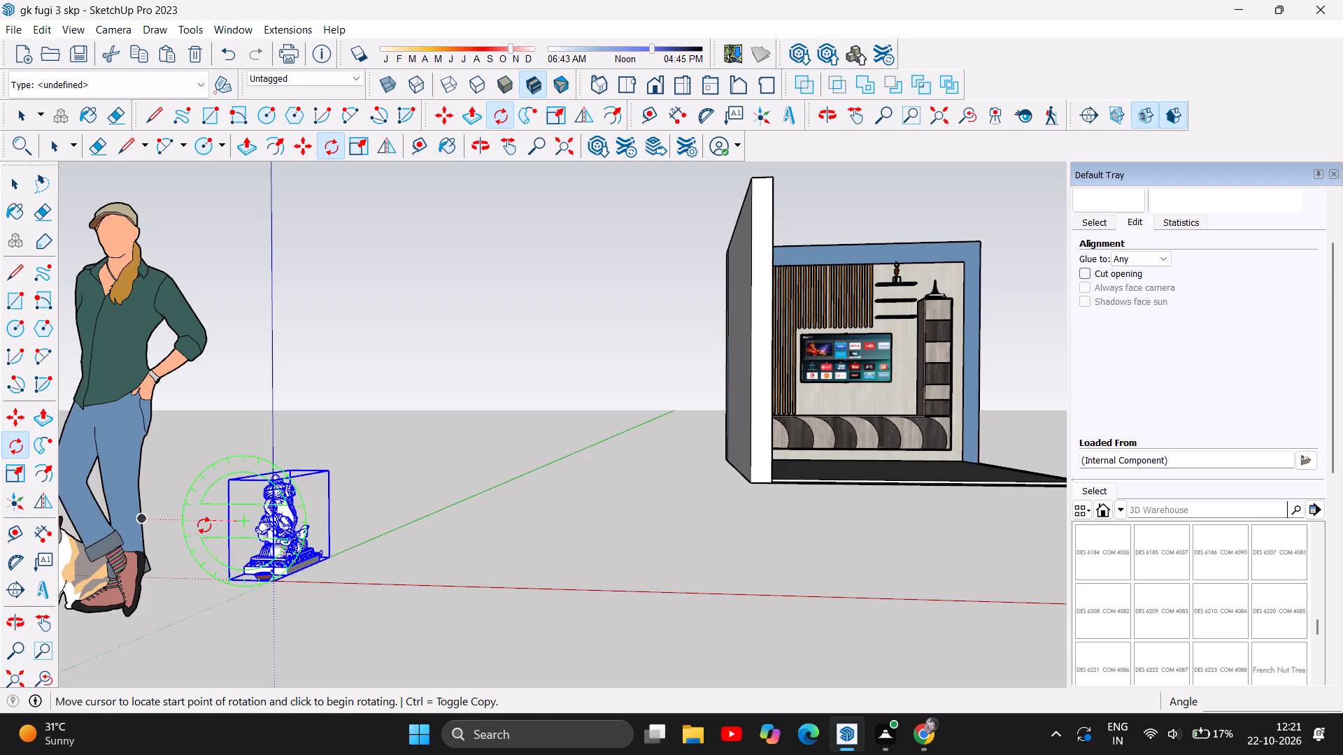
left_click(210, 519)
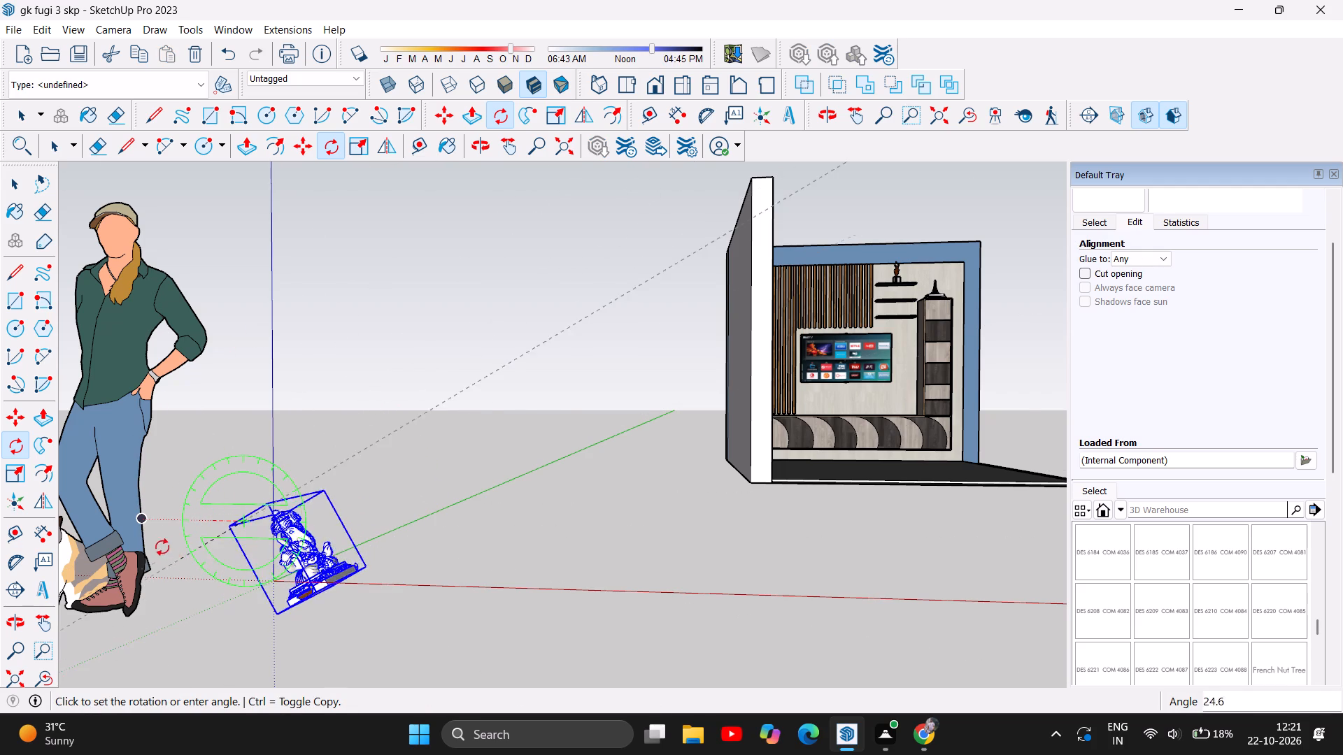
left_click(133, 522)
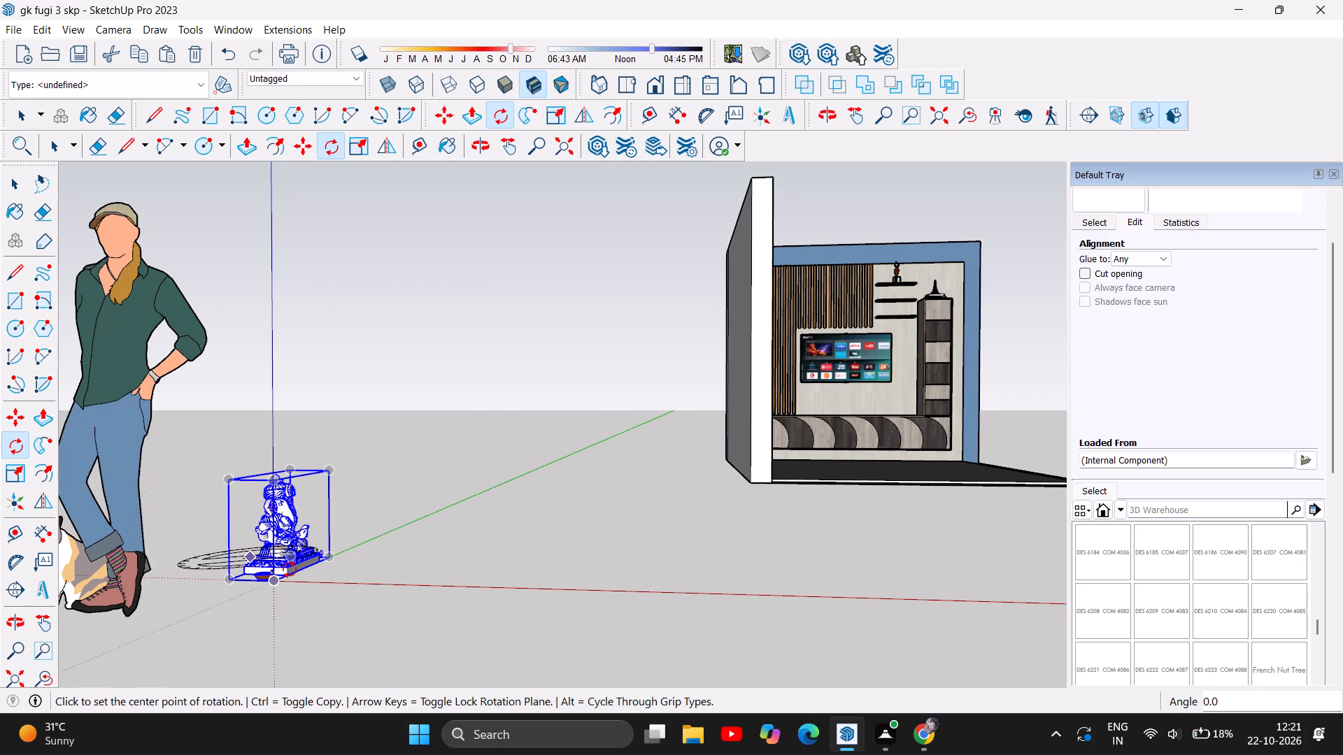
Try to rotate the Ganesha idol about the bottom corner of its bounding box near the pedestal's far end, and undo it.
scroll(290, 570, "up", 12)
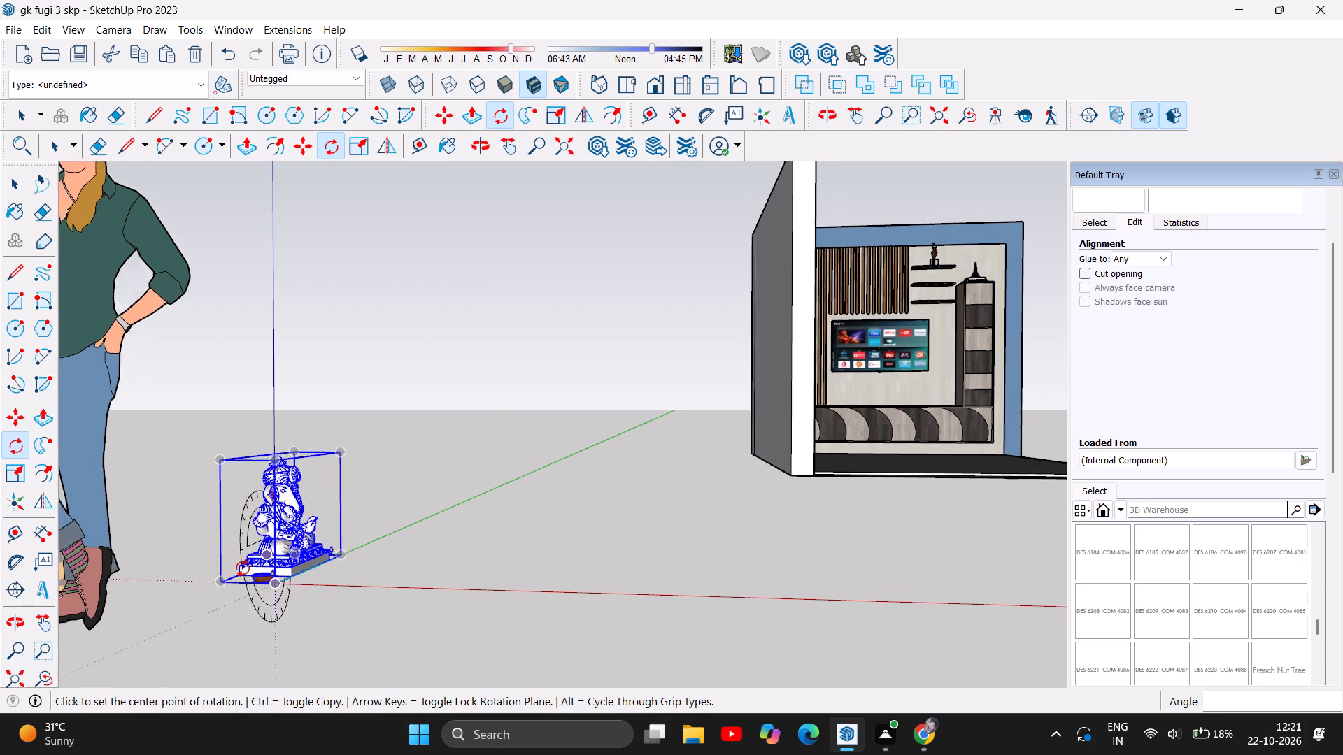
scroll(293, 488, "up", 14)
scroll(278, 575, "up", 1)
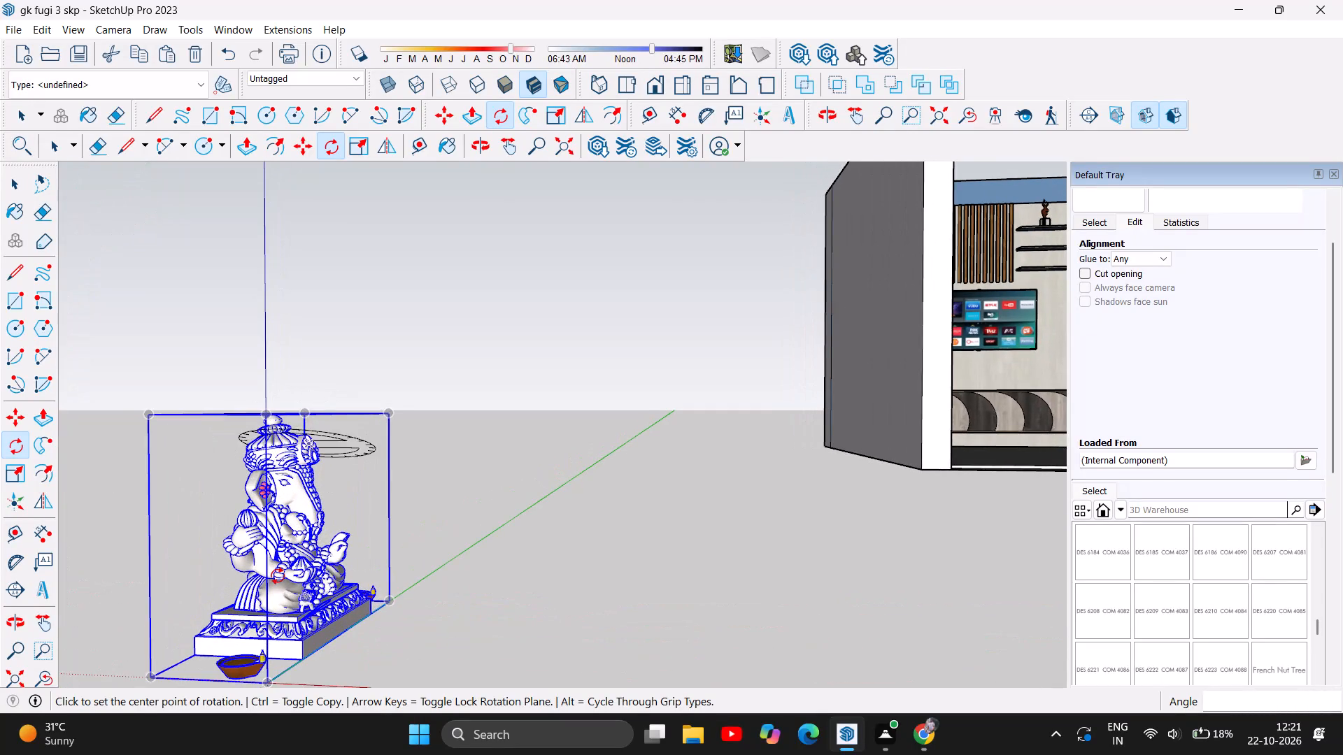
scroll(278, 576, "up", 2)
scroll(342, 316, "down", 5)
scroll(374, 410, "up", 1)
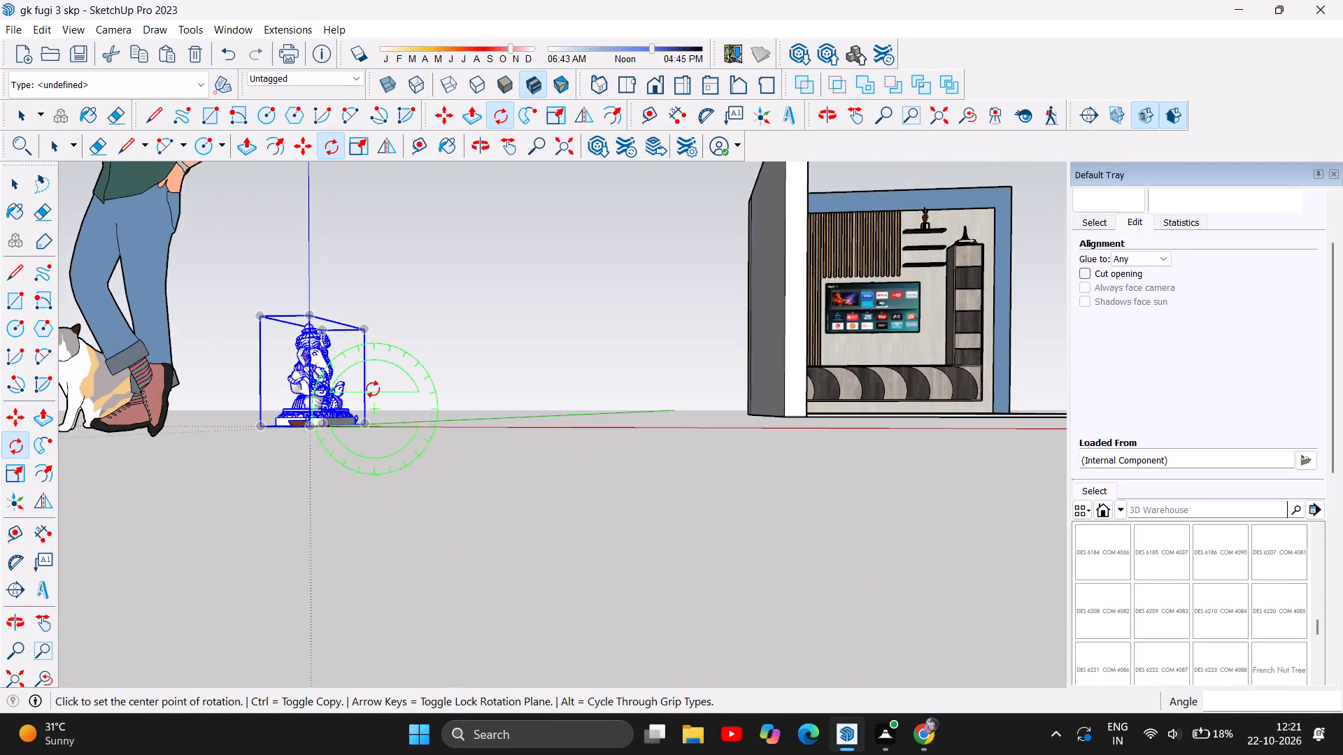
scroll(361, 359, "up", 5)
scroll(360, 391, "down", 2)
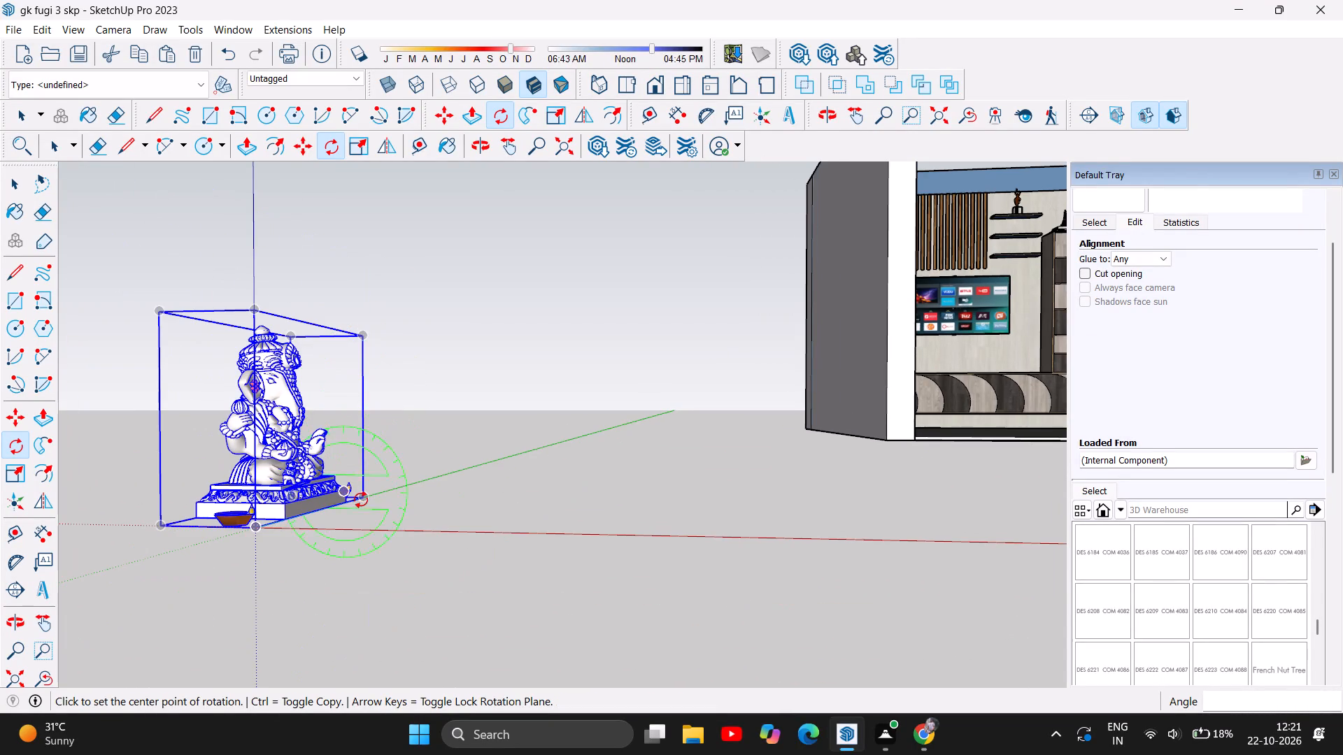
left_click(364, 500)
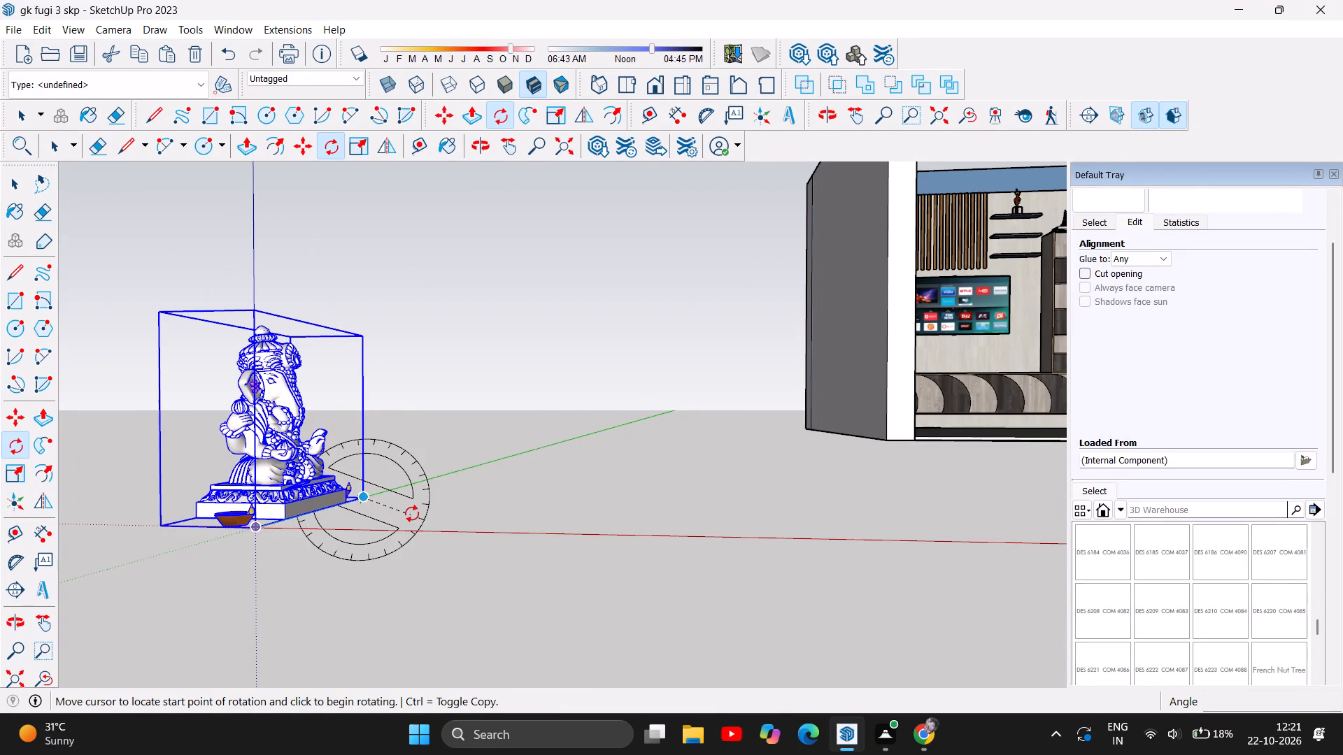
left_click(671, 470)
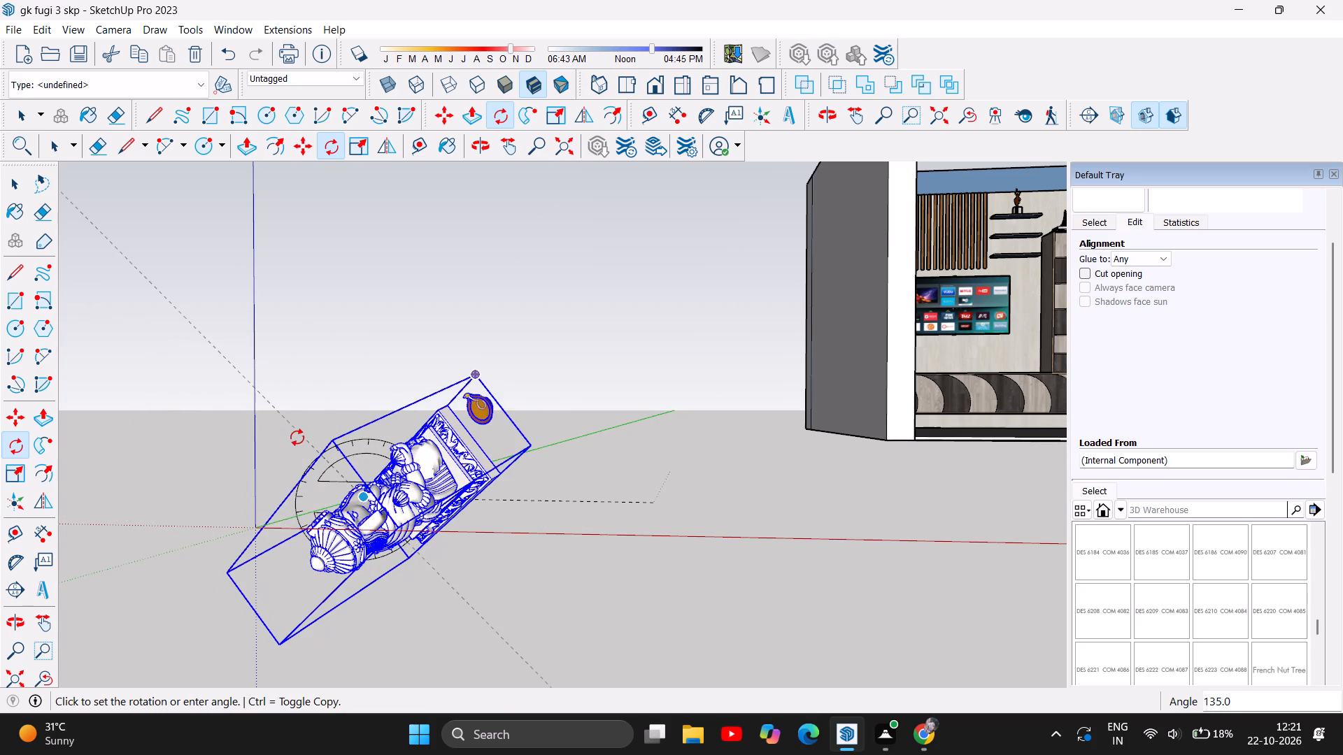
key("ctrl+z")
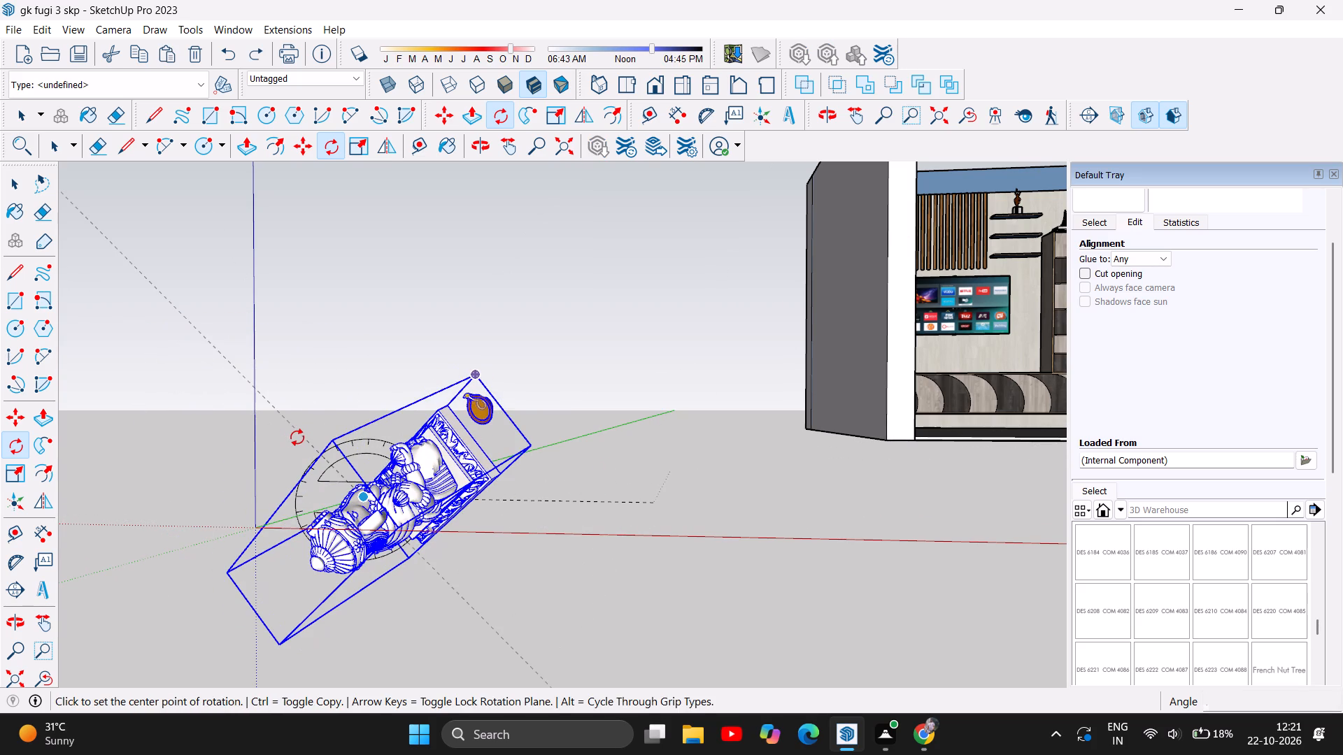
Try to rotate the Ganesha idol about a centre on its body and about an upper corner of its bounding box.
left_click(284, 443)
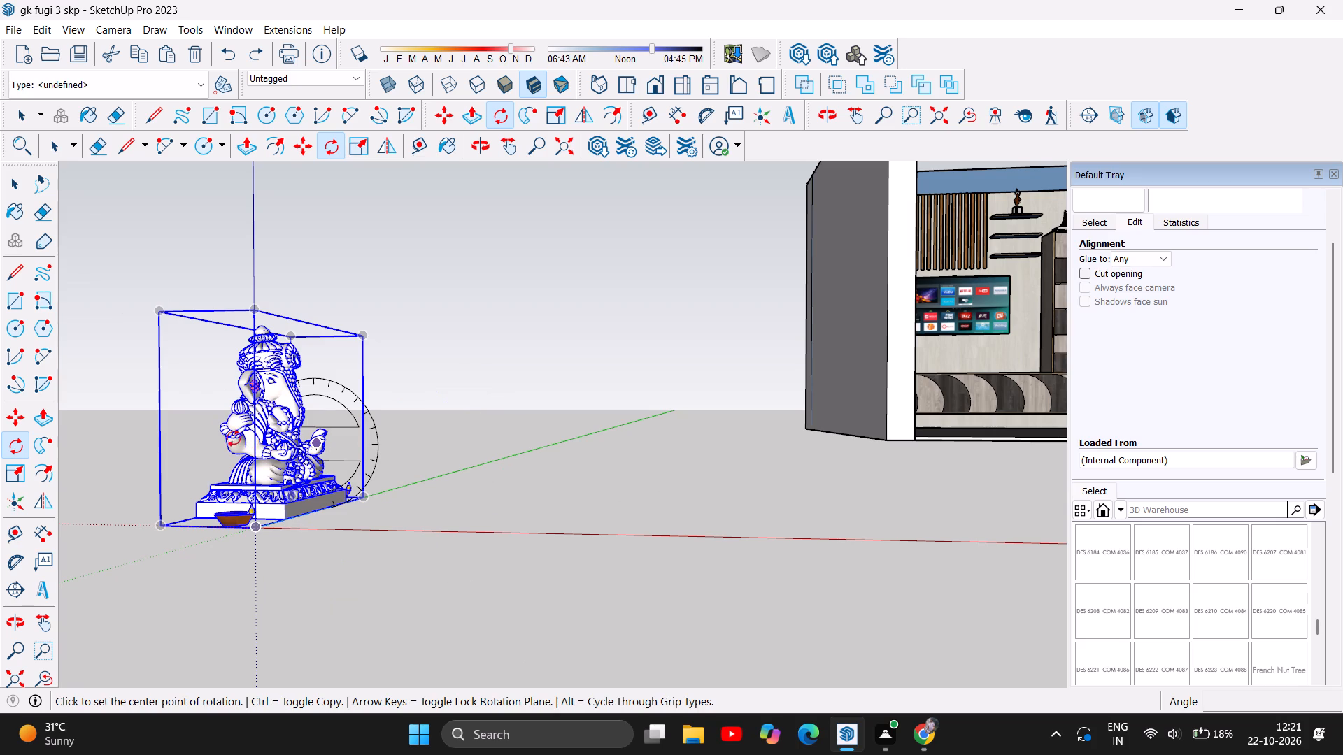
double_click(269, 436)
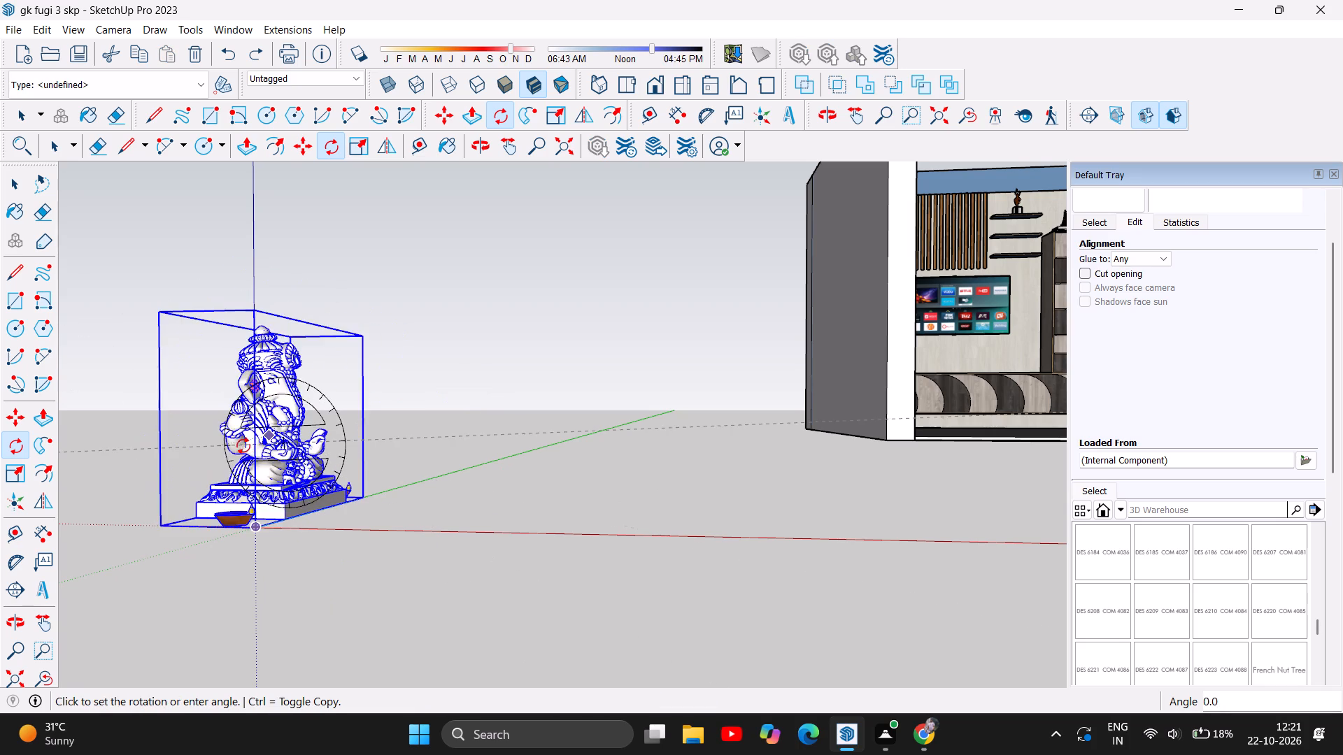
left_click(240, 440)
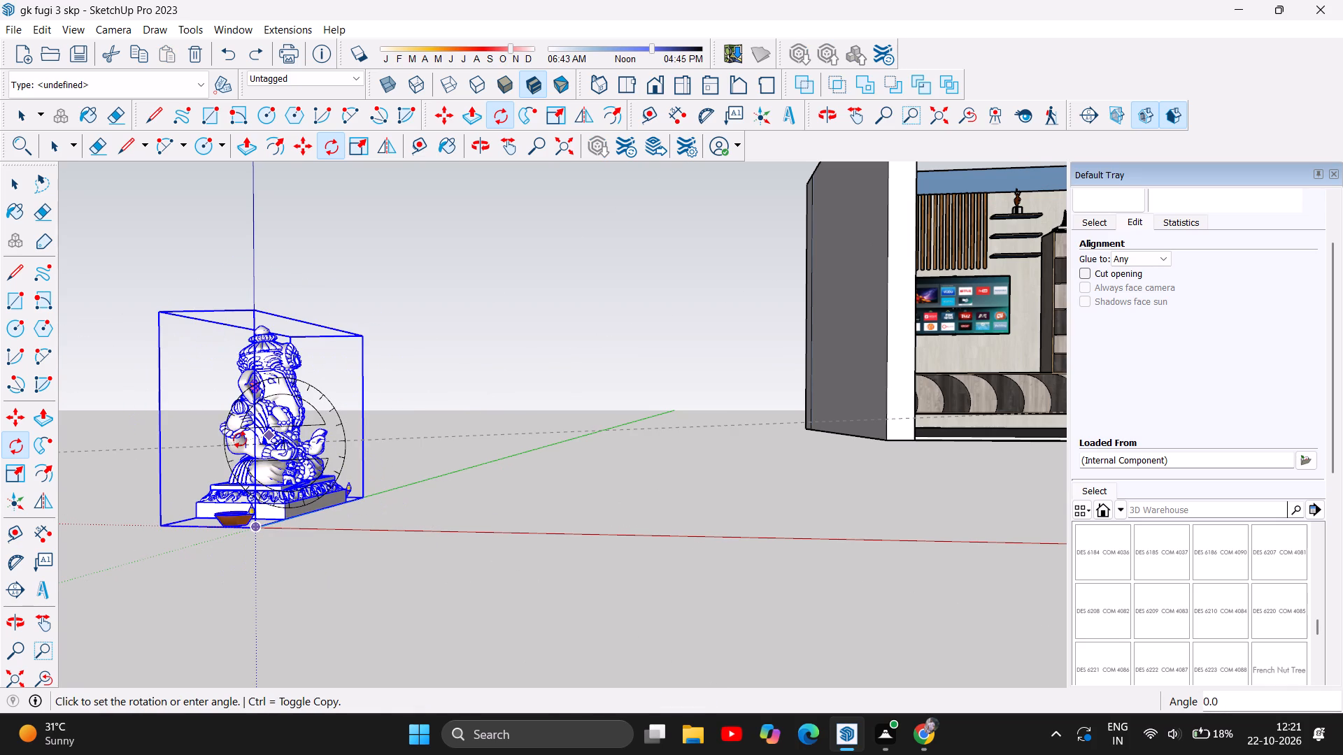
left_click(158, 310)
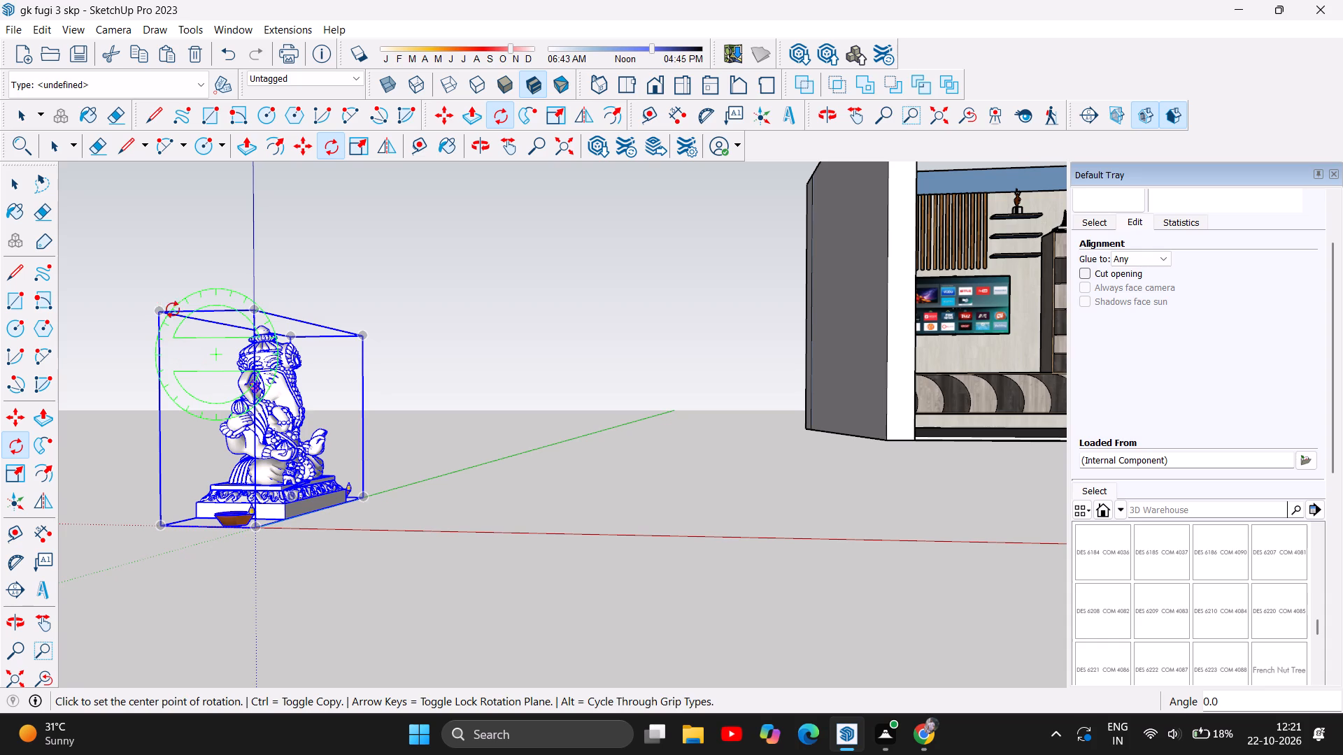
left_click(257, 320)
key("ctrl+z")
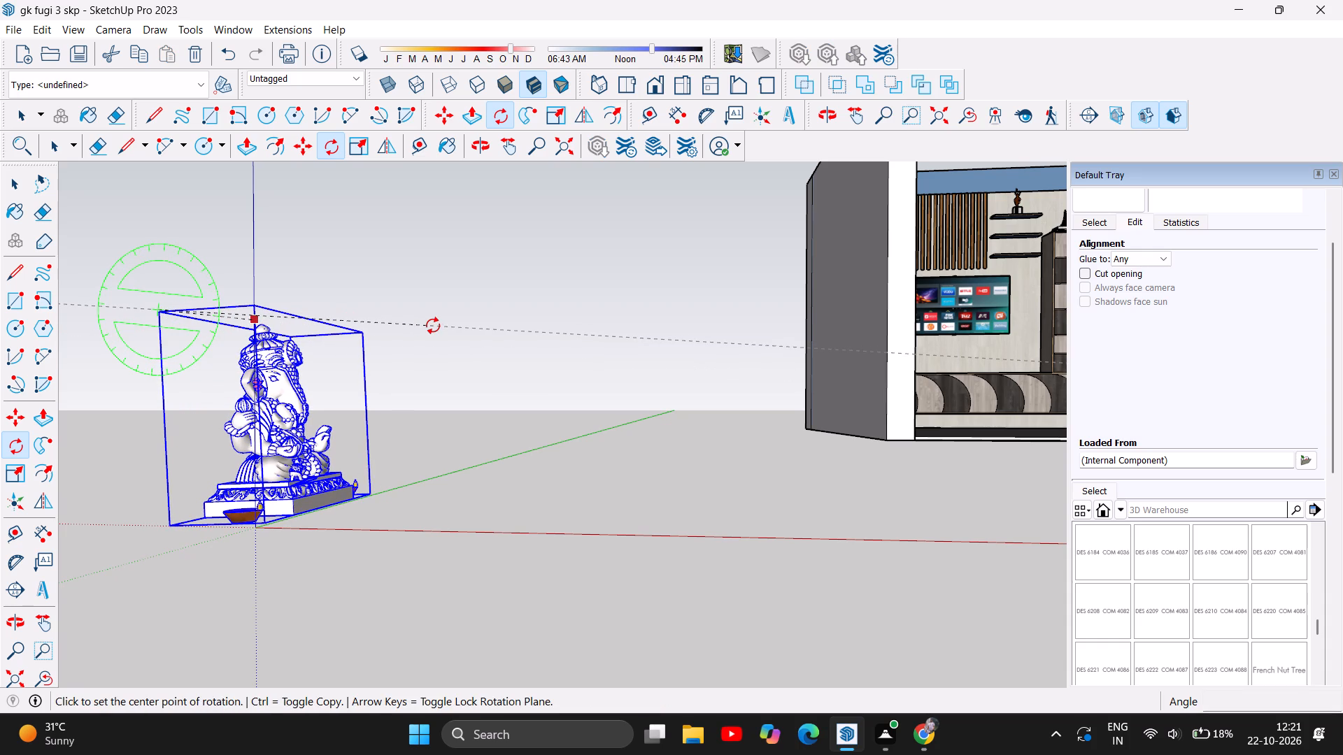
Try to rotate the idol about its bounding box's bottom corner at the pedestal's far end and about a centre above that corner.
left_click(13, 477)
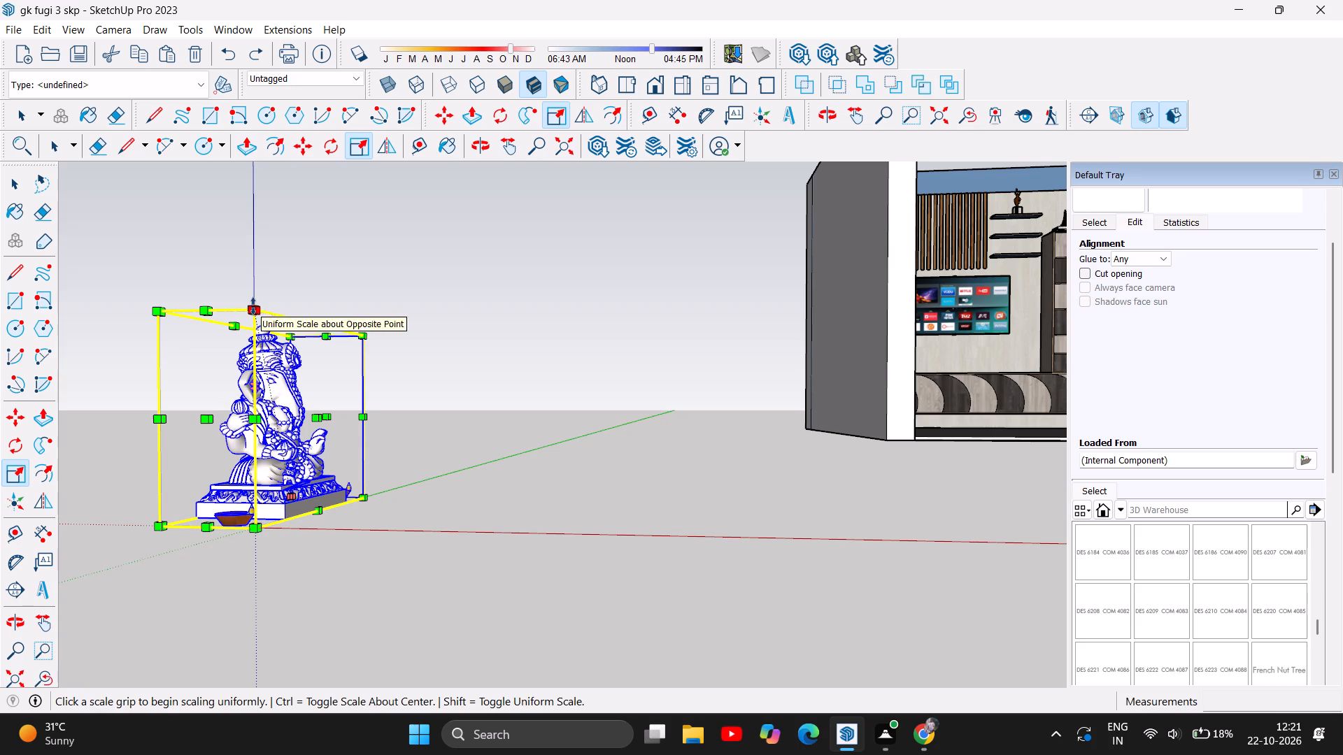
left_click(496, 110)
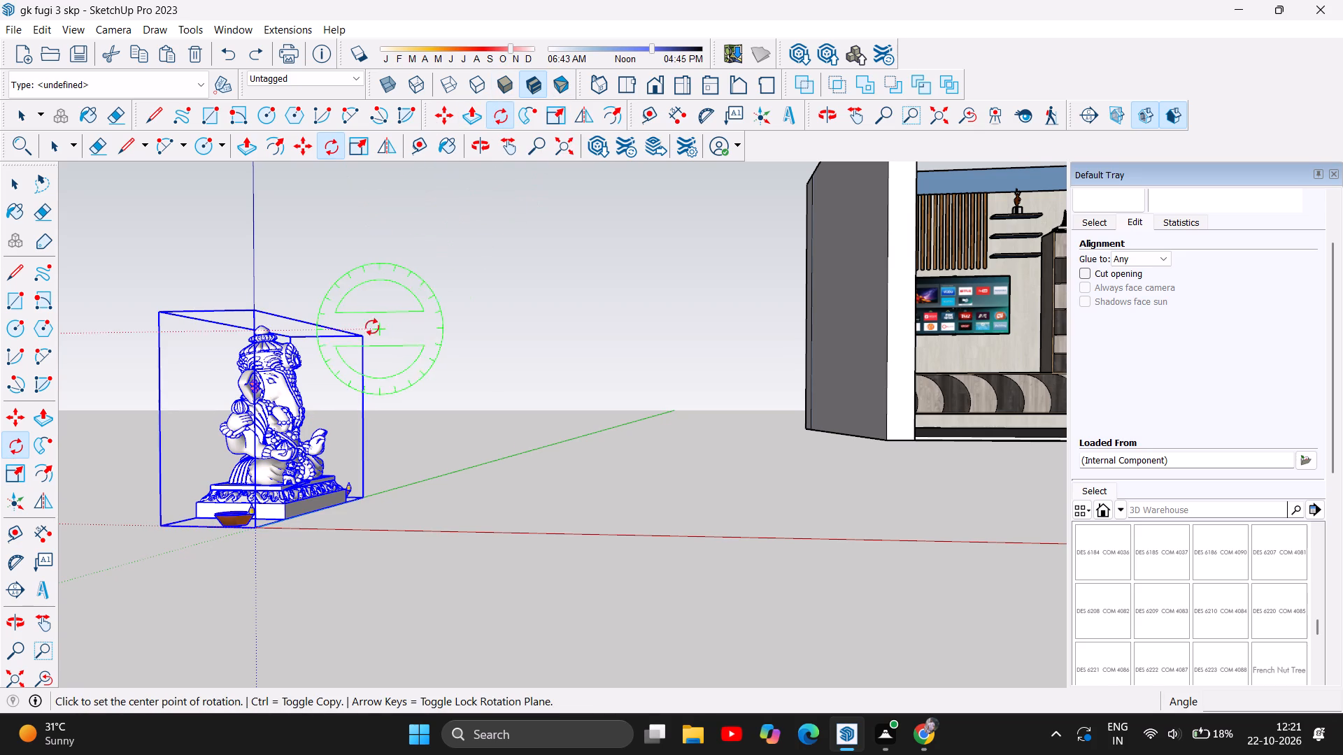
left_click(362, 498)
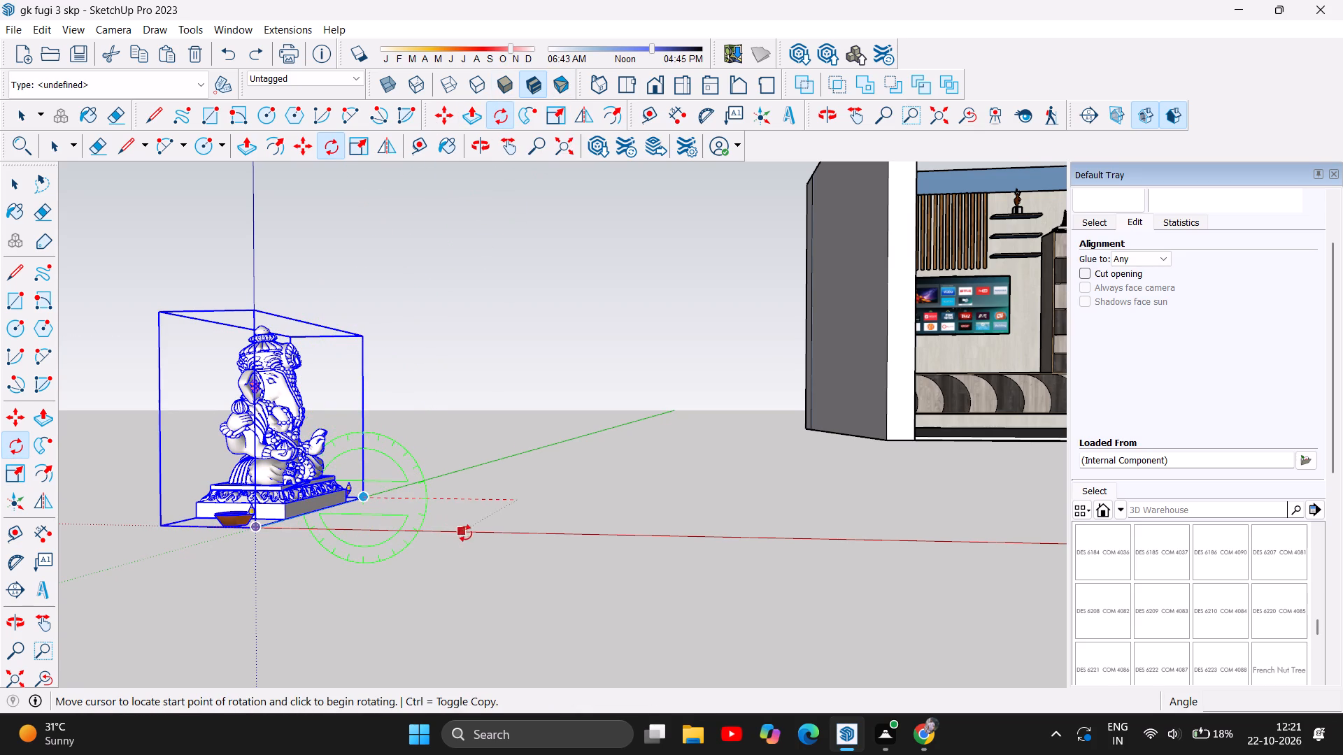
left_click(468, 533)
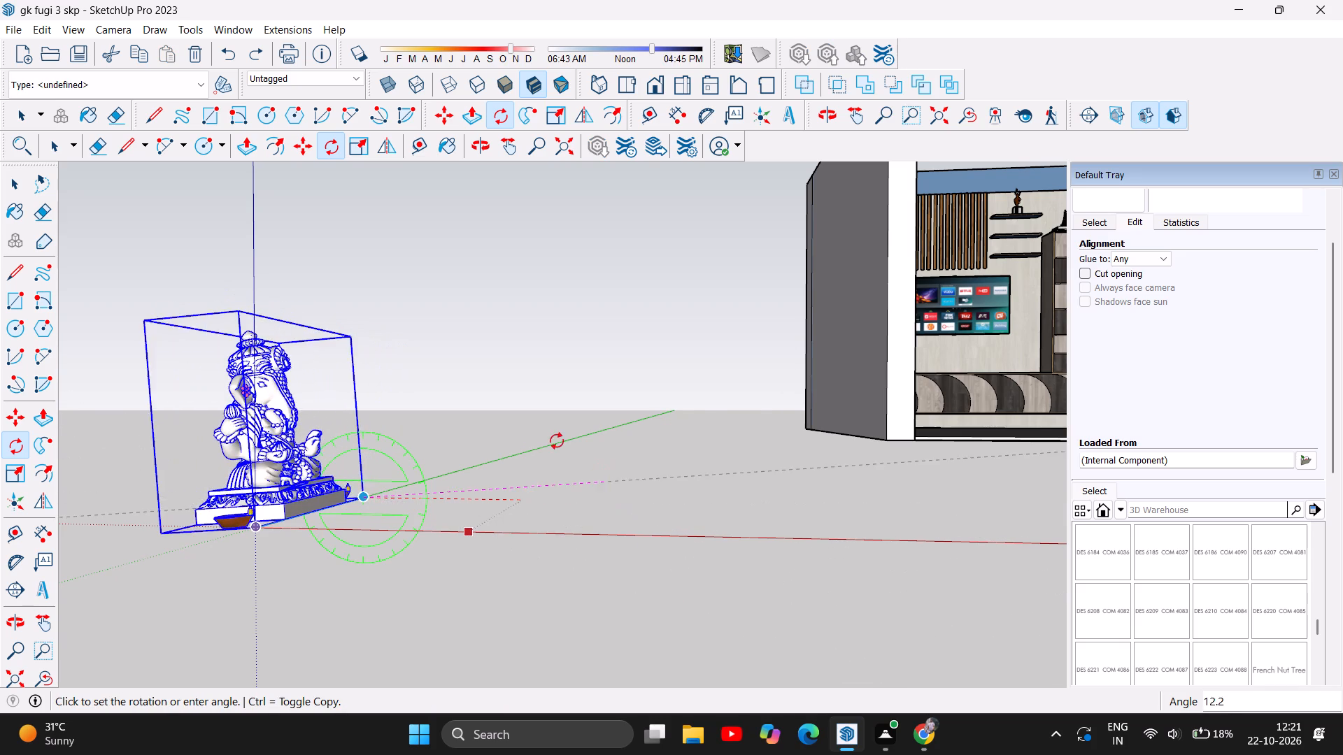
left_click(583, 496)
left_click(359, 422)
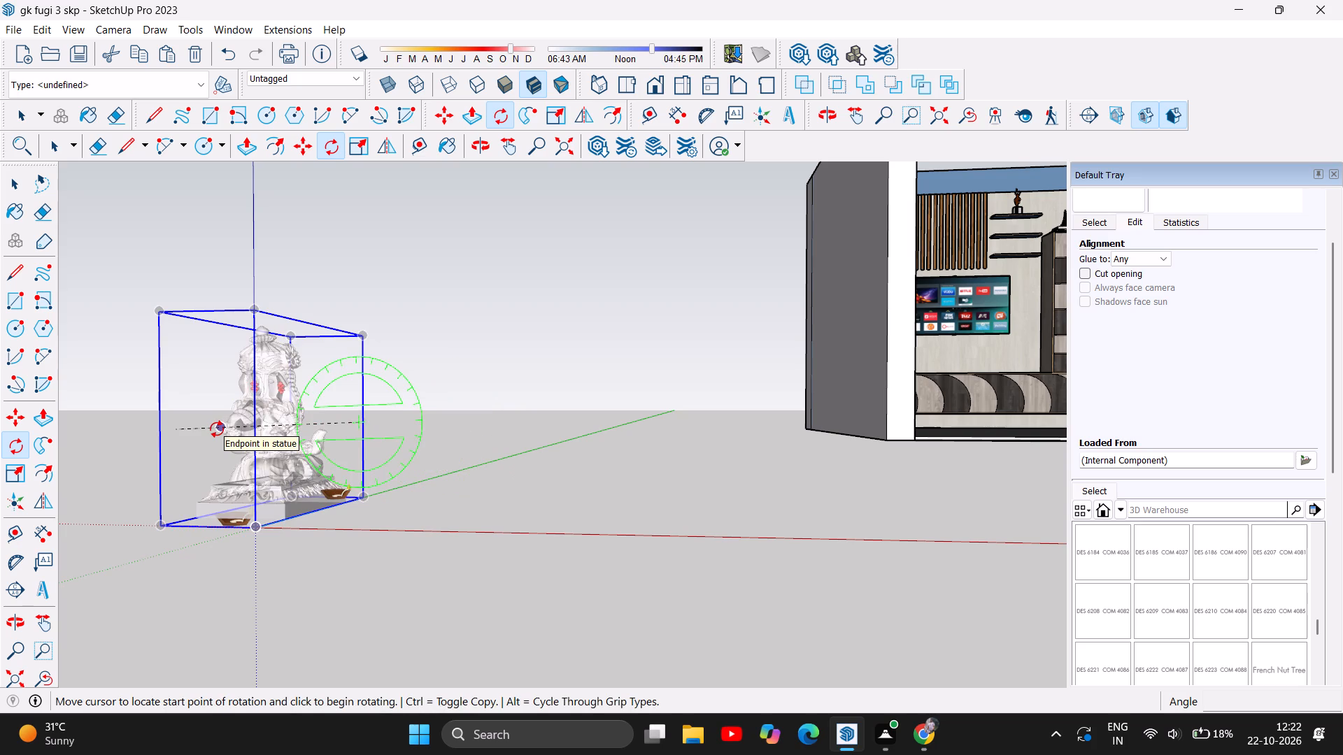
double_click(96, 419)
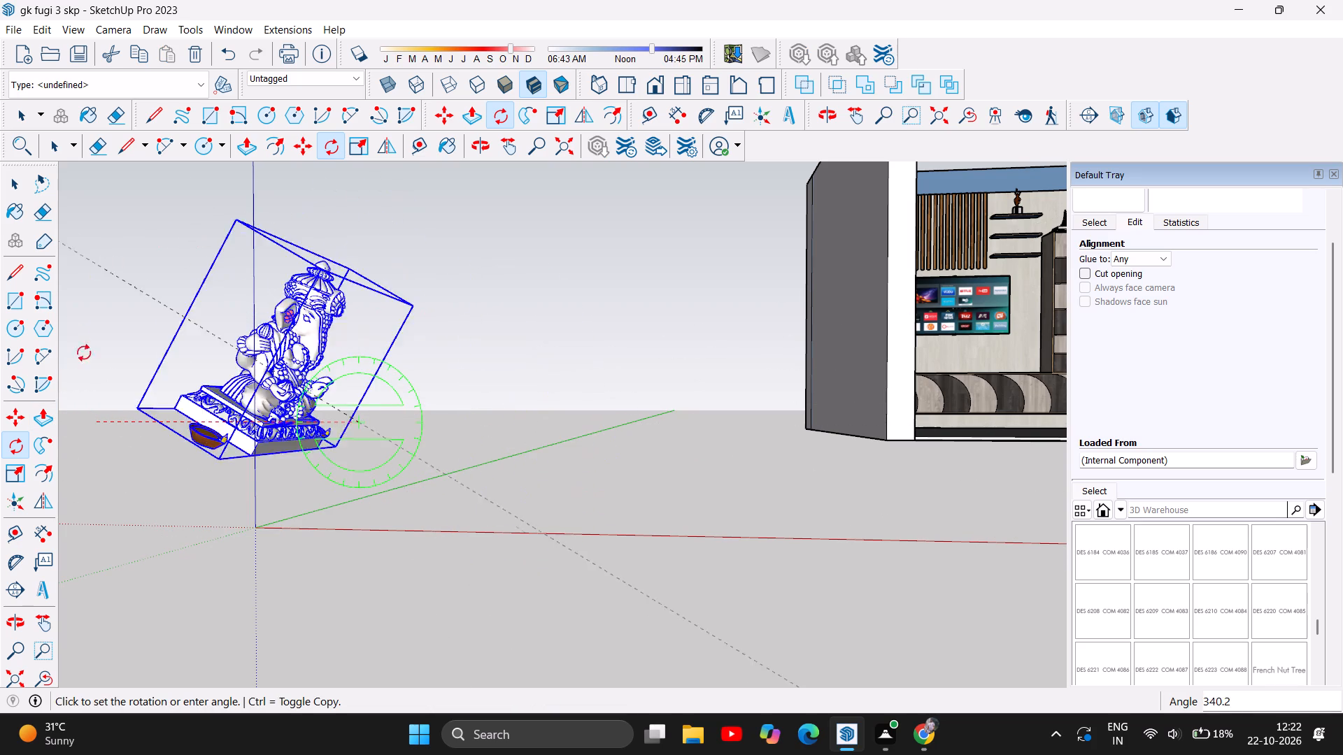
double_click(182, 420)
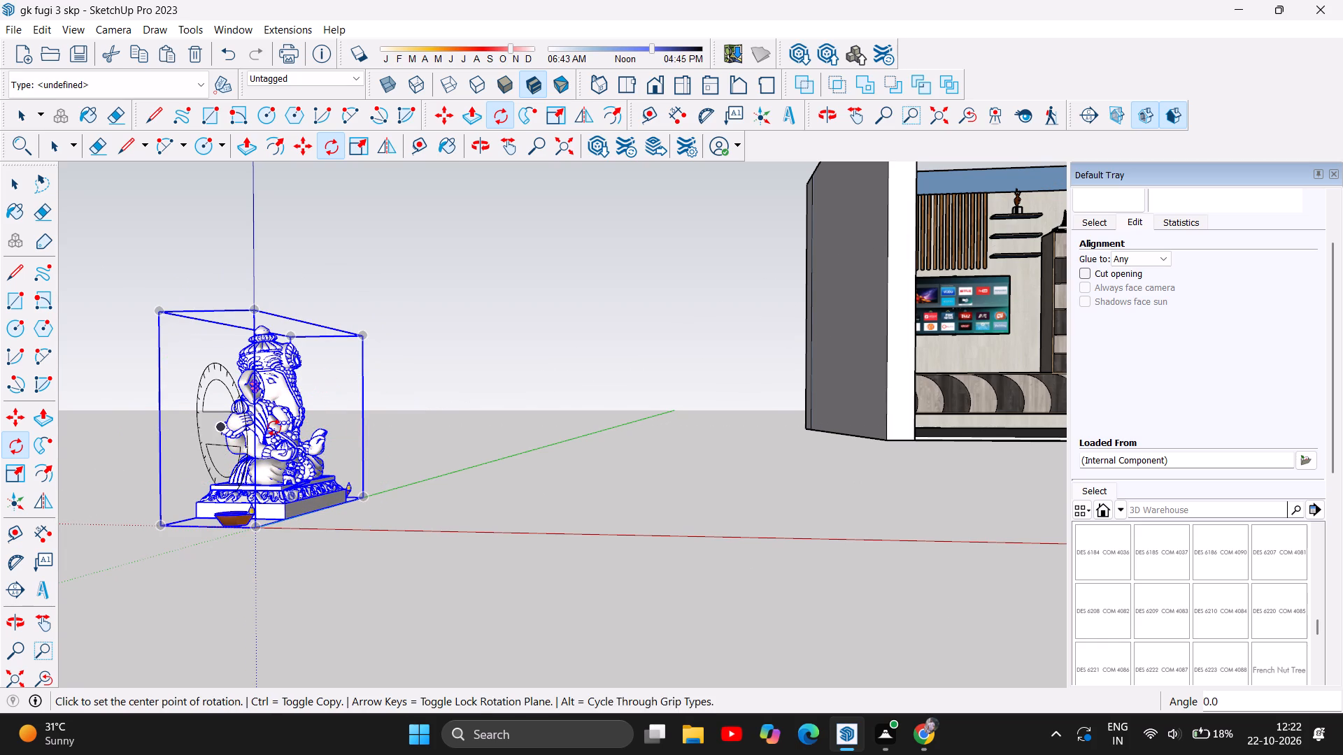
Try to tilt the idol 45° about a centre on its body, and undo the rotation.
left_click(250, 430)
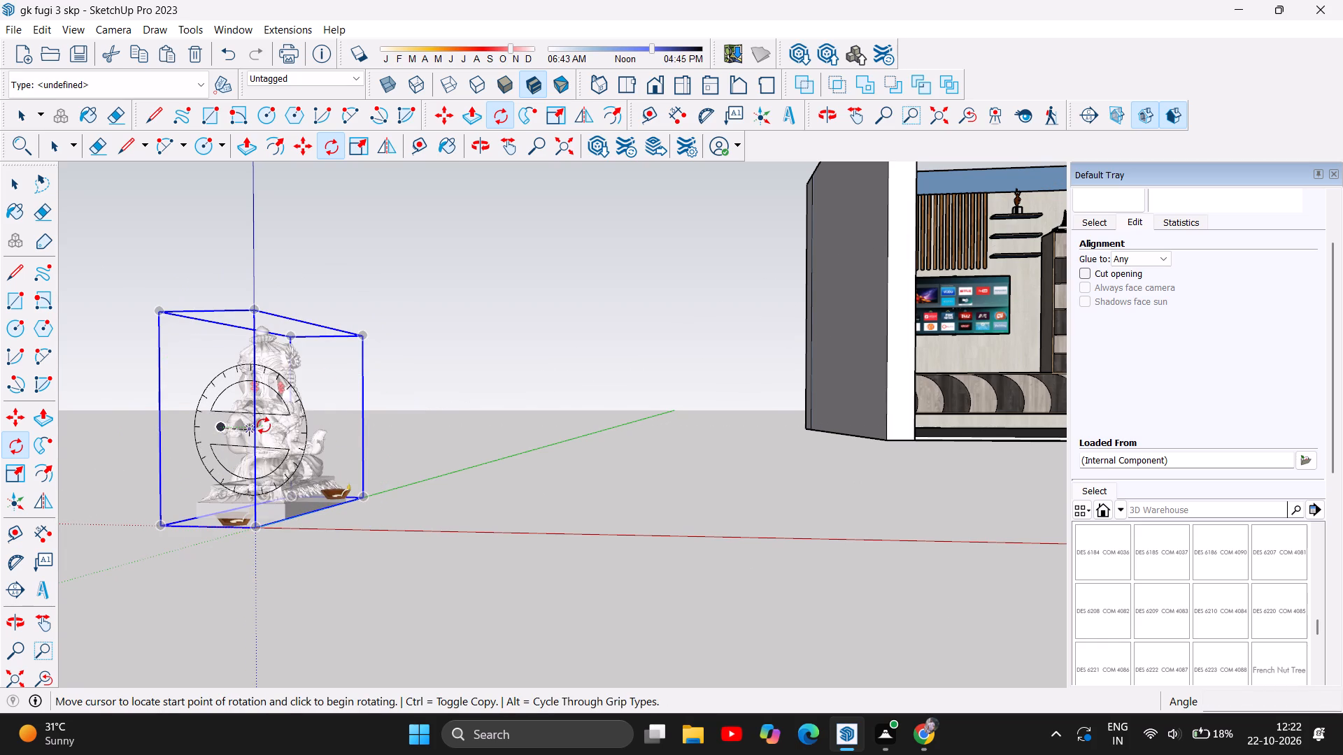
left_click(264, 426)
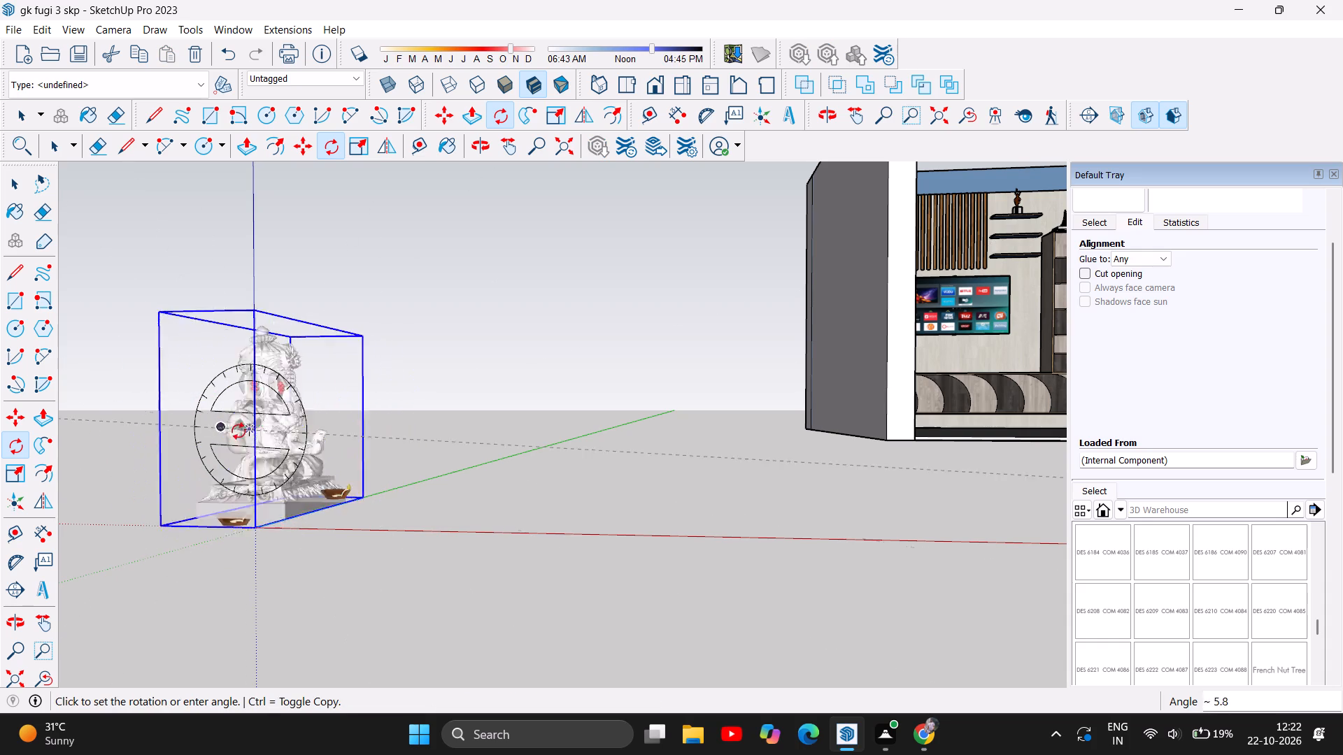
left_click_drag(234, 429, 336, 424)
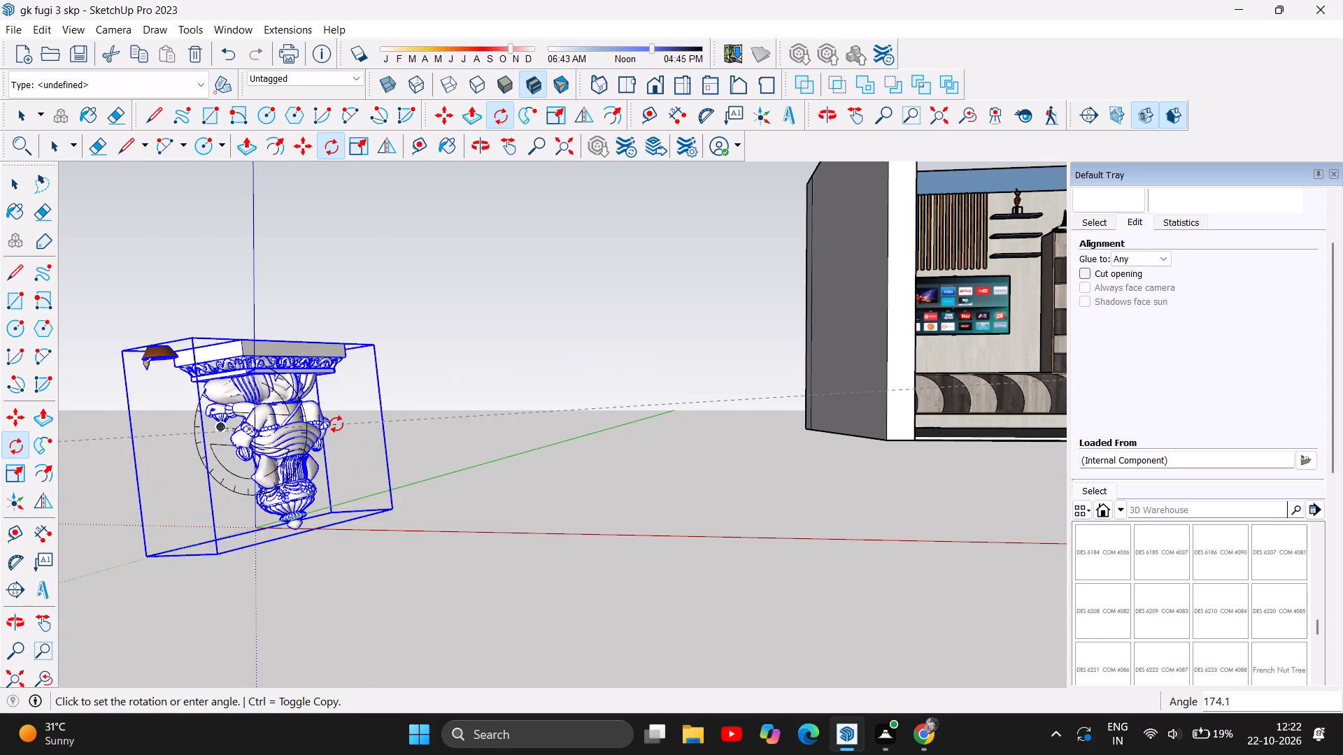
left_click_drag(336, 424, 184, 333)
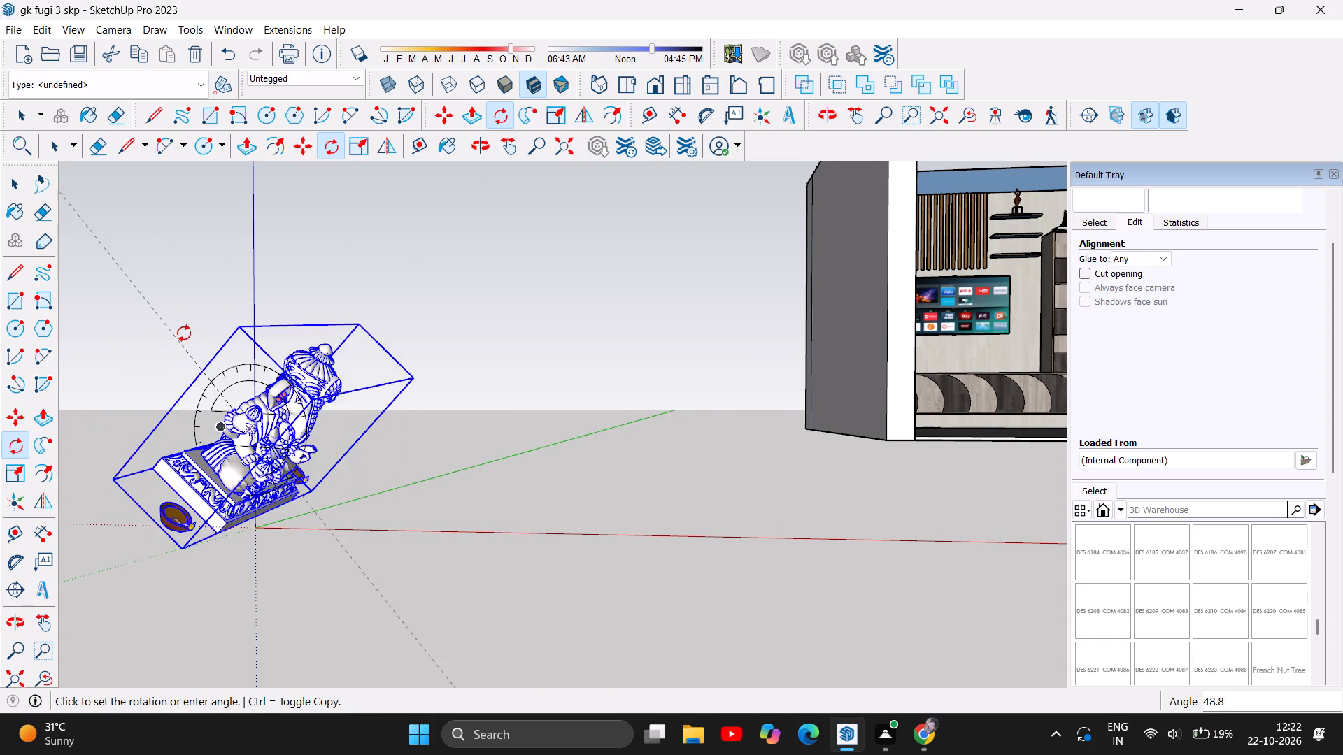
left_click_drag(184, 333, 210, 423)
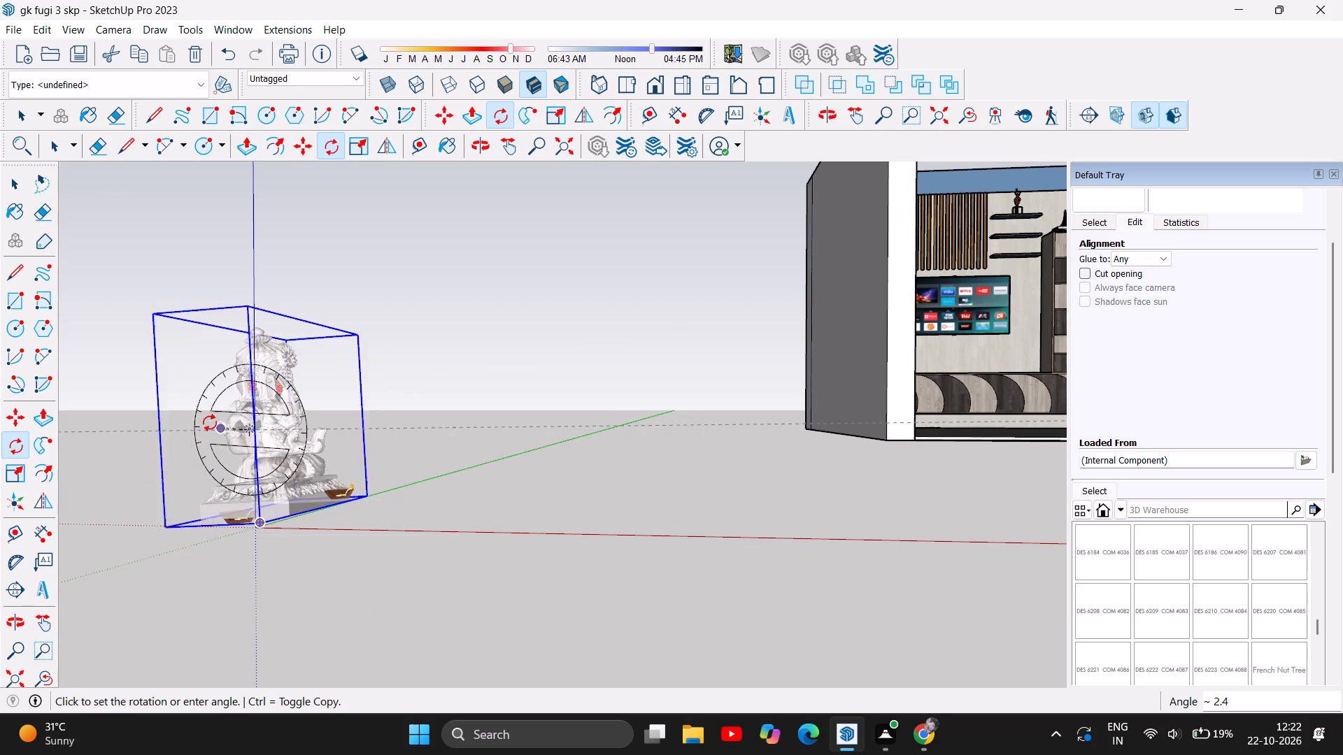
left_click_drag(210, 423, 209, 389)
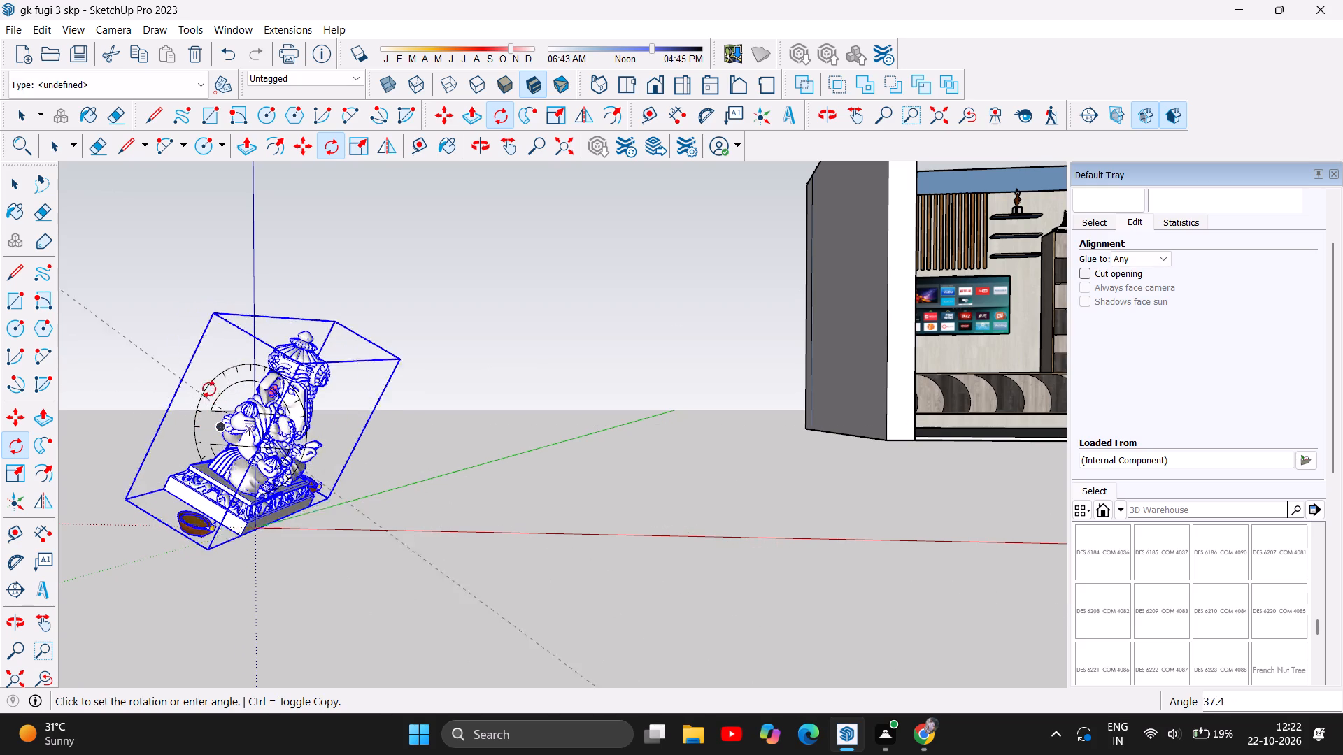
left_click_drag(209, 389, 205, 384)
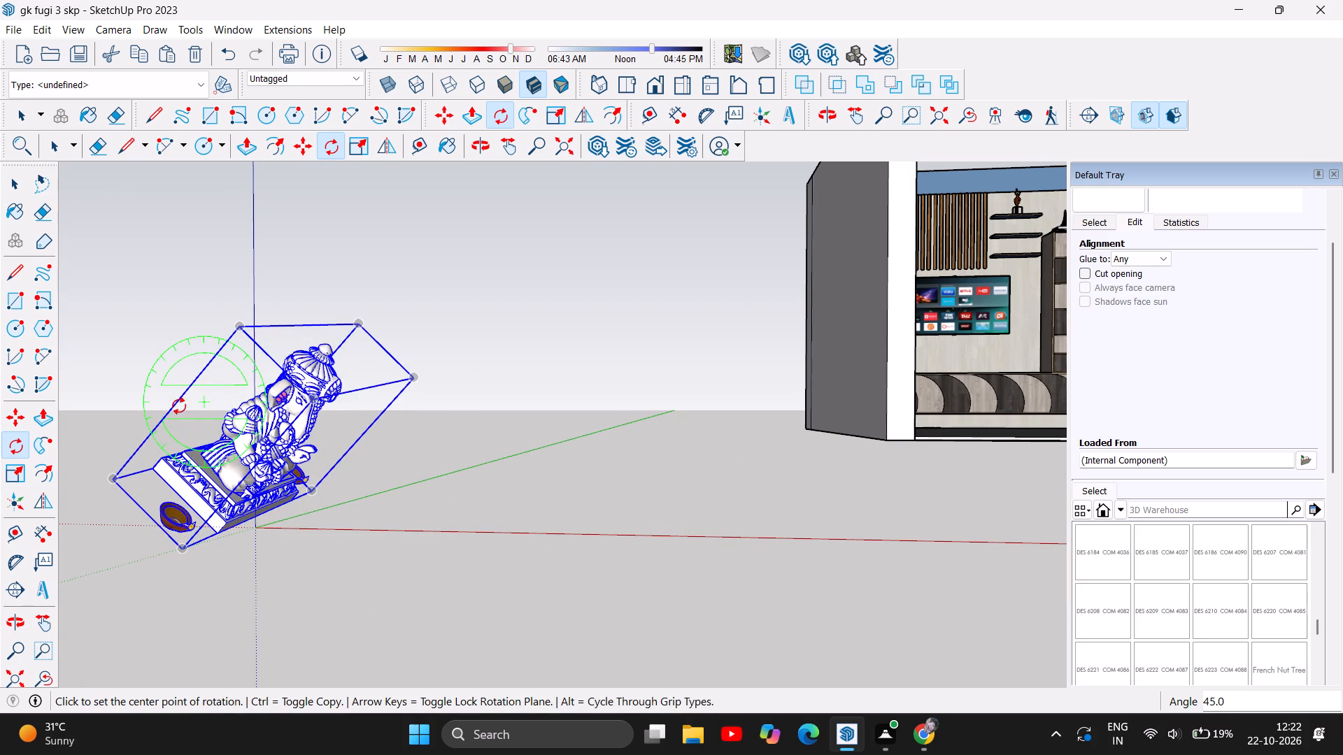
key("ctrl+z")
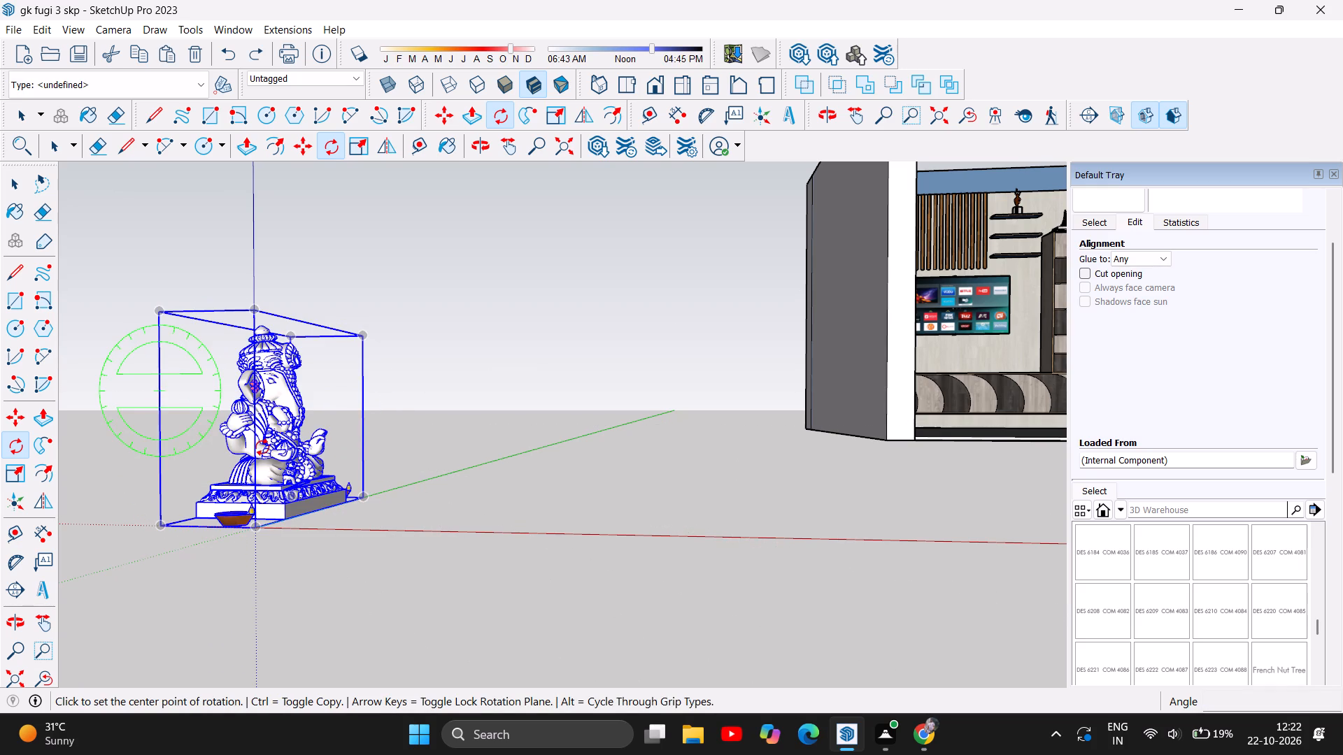
Examine the Ganesha idol from the front, including its pedestal and the two oil lamps.
scroll(269, 458, "down", 6)
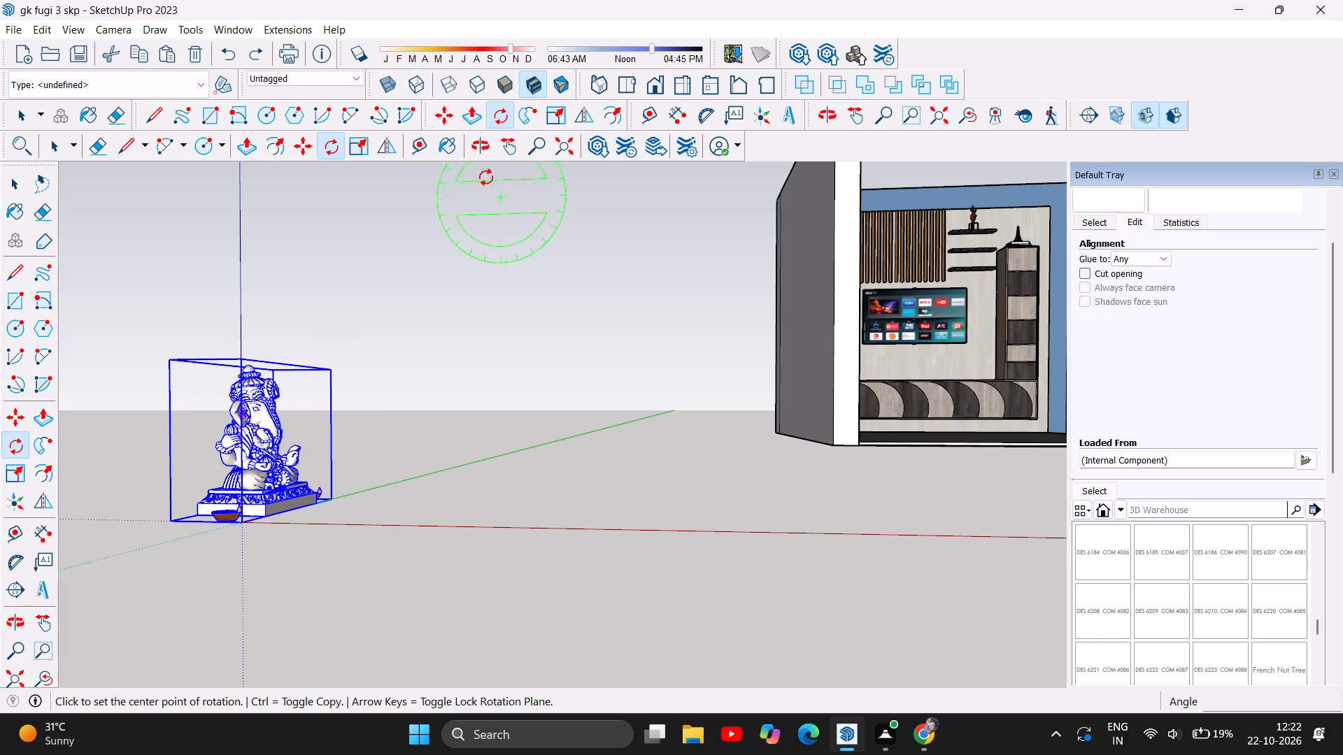
left_click(481, 144)
left_click_drag(598, 377, 467, 401)
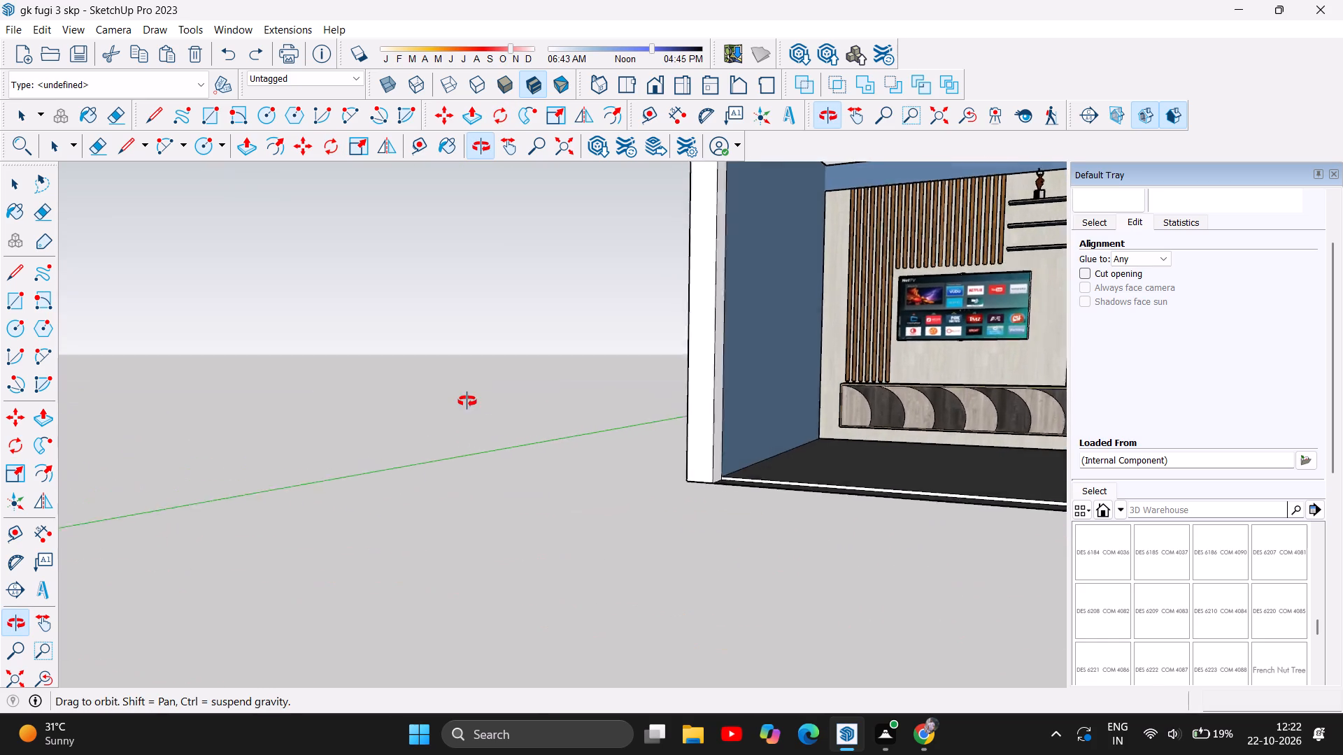
left_click_drag(467, 401, 471, 418)
scroll(650, 445, "down", 5)
scroll(764, 459, "down", 7)
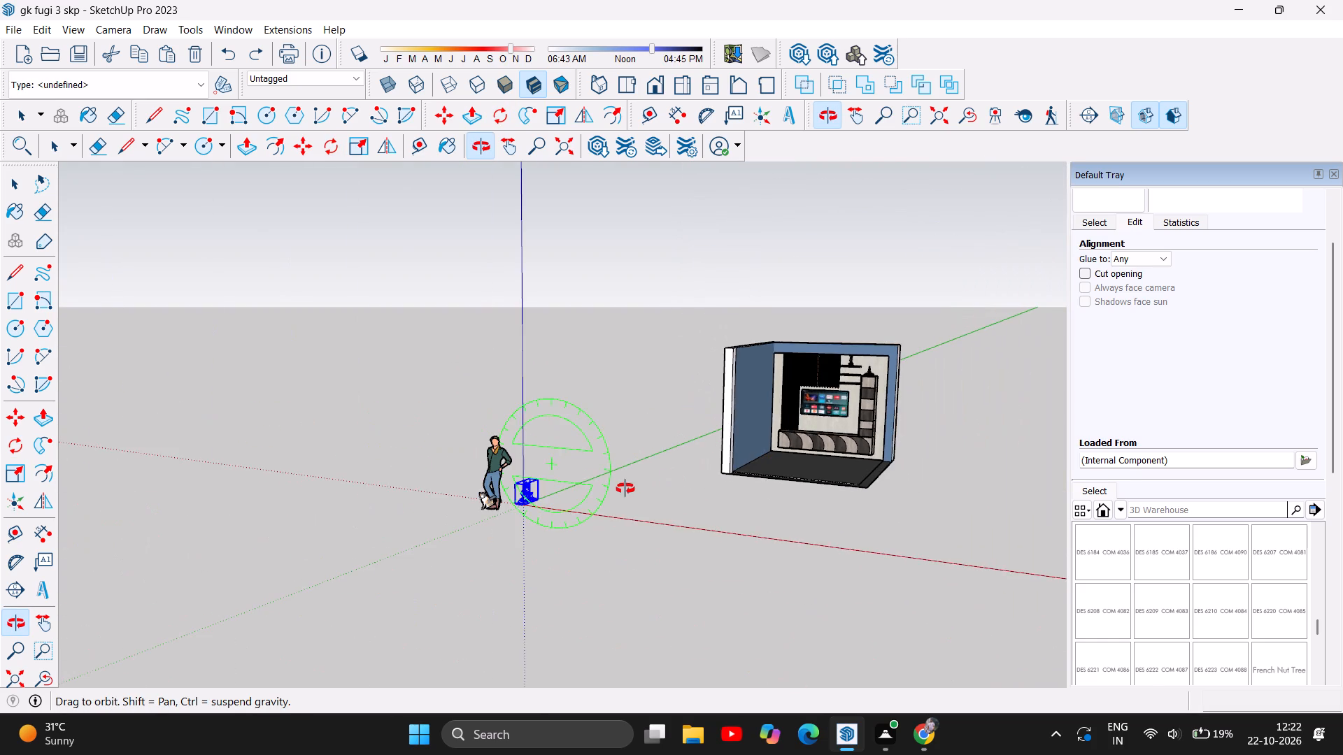
left_click_drag(625, 489, 384, 490)
scroll(392, 470, "up", 14)
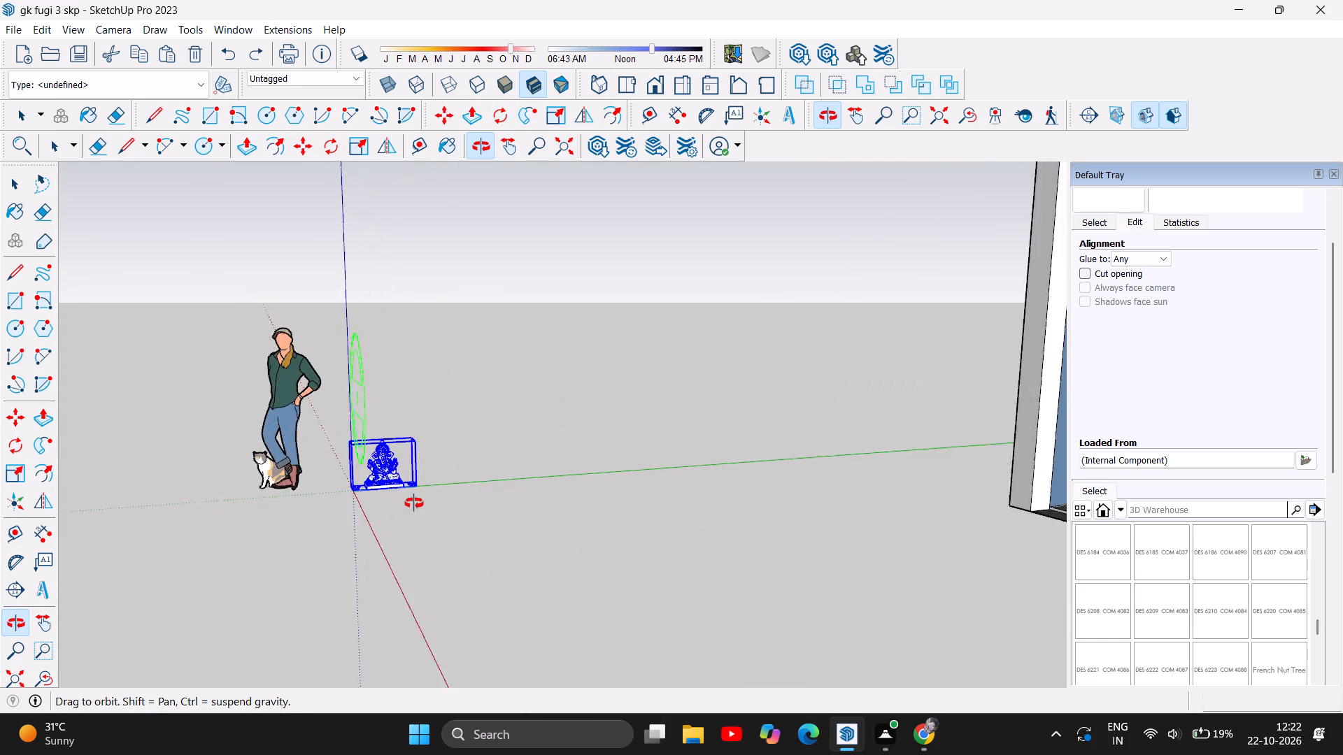
scroll(414, 503, "up", 1)
scroll(397, 429, "up", 8)
scroll(399, 594, "up", 8)
scroll(336, 459, "up", 7)
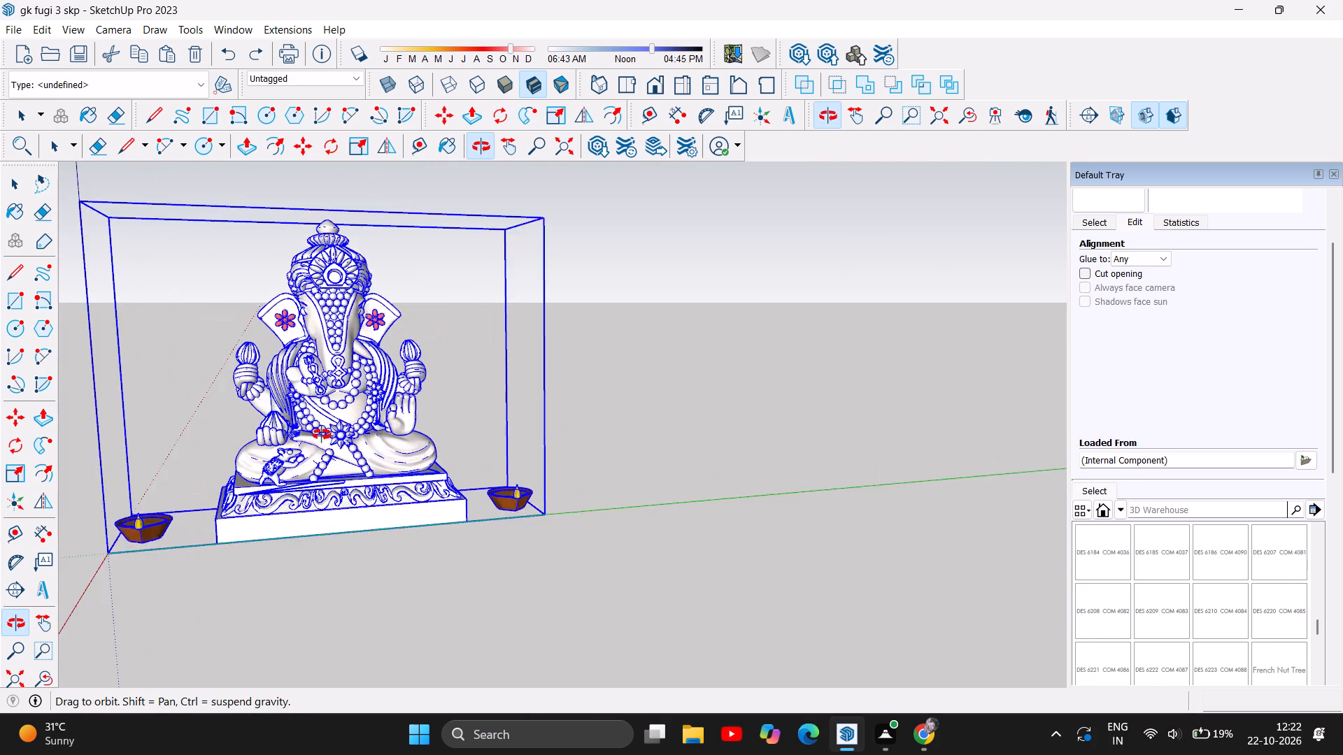
scroll(322, 435, "up", 4)
scroll(355, 224, "up", 7)
scroll(397, 365, "down", 7)
scroll(397, 478, "down", 3)
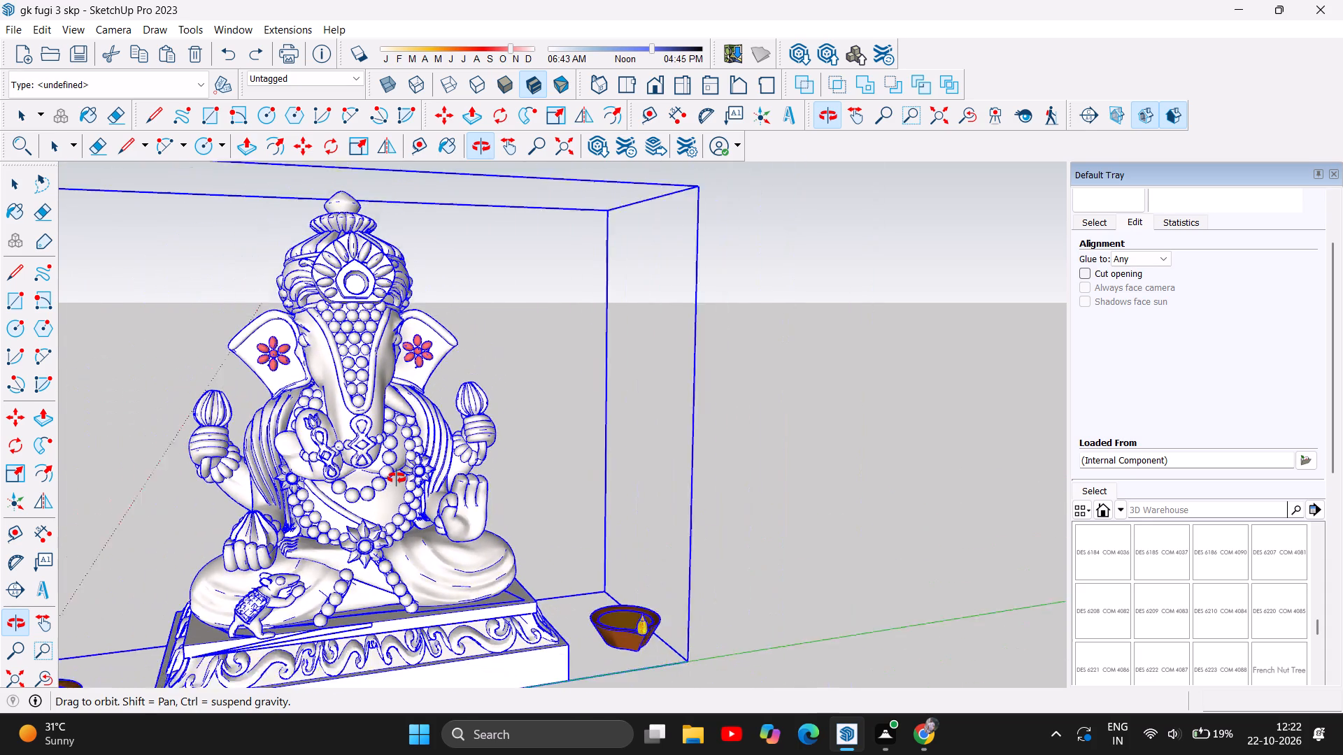
scroll(397, 478, "down", 5)
scroll(397, 478, "up", 5)
scroll(397, 479, "down", 5)
scroll(398, 477, "up", 3)
scroll(402, 473, "down", 1)
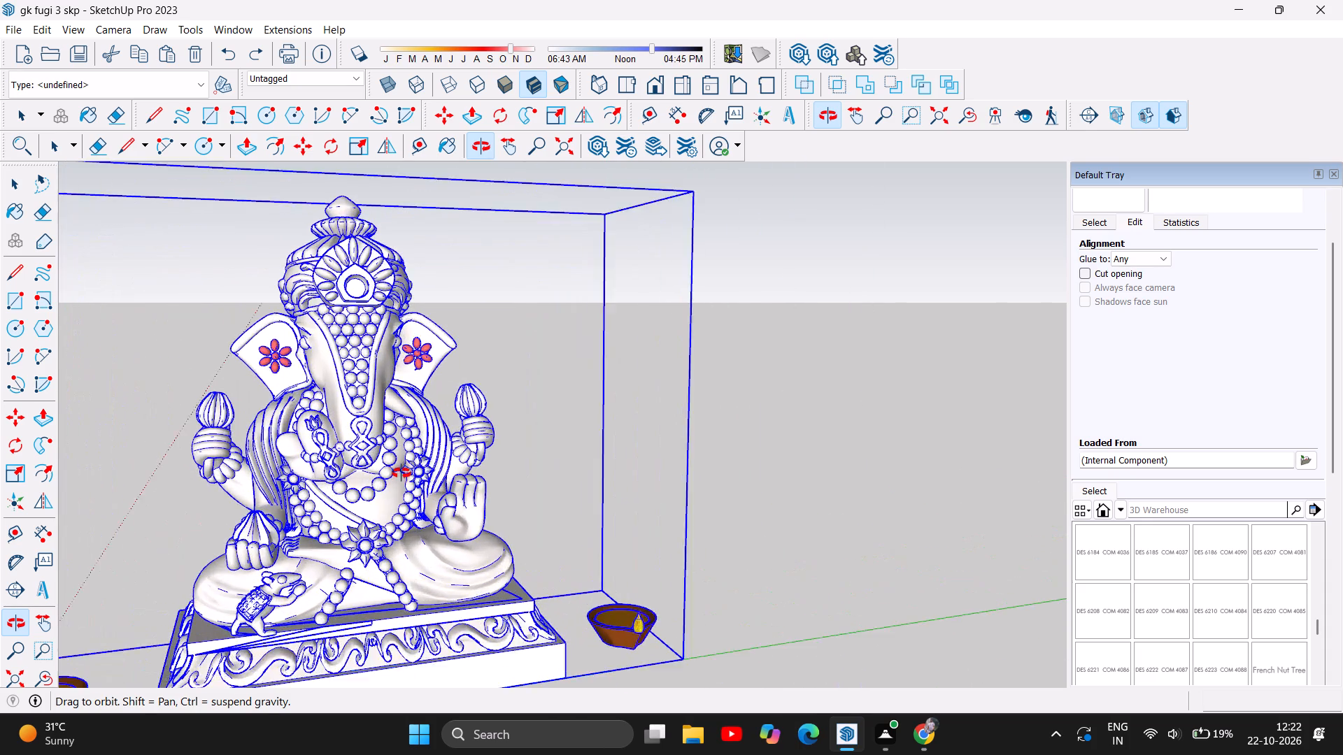
scroll(402, 473, "down", 2)
scroll(264, 375, "up", 7)
scroll(308, 360, "down", 7)
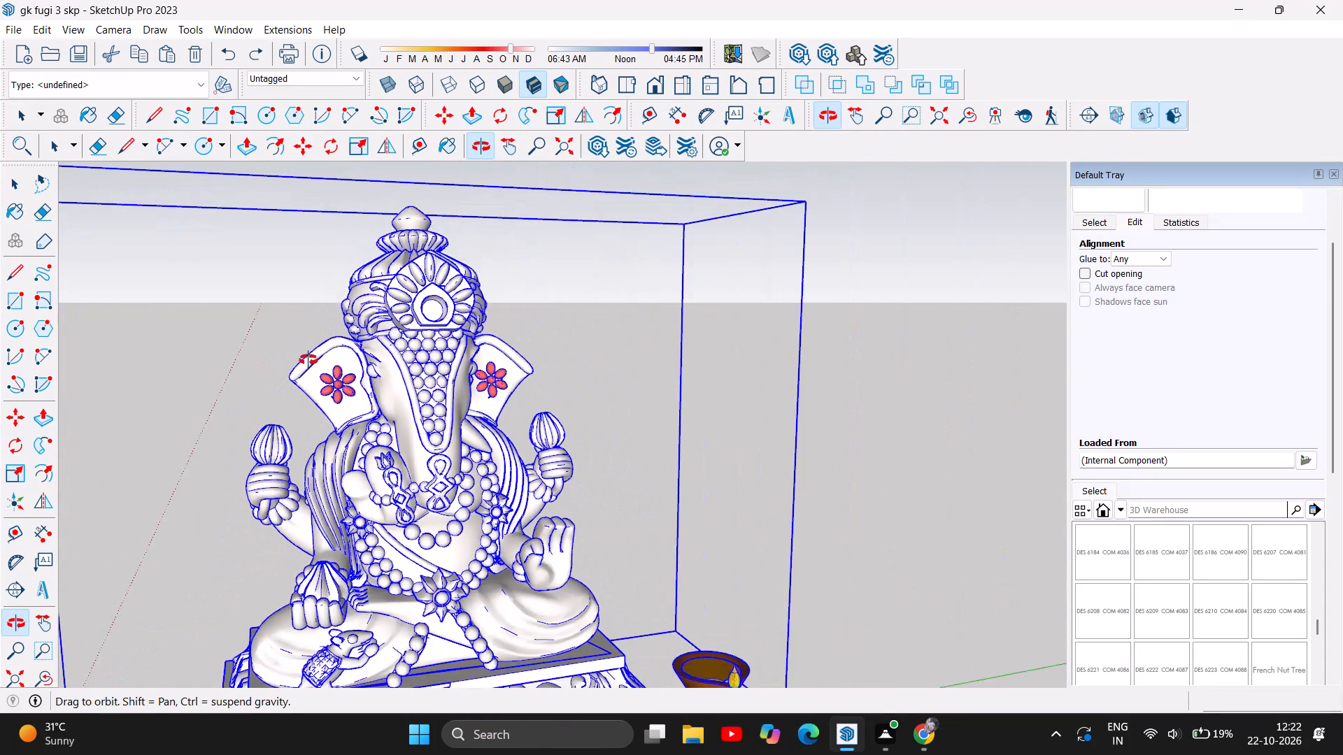
scroll(326, 354, "down", 8)
scroll(357, 556, "up", 2)
scroll(312, 502, "up", 1)
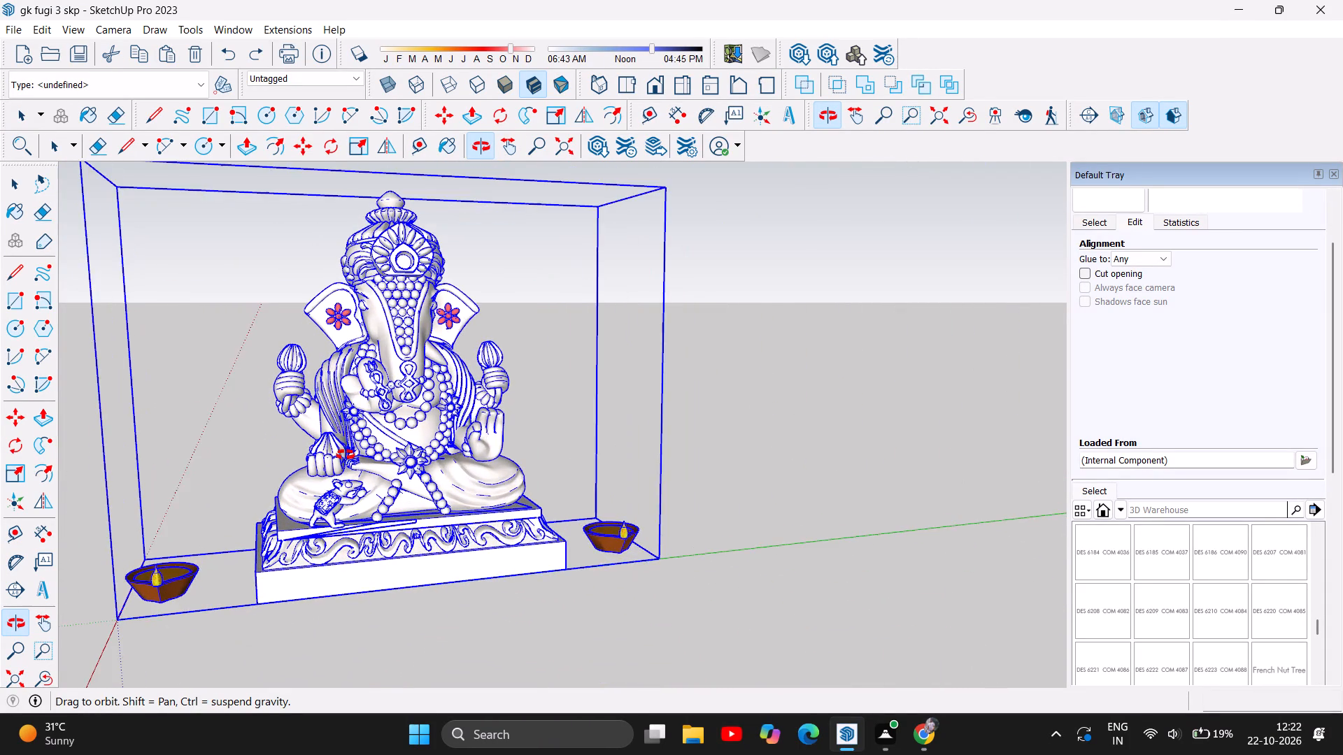
scroll(346, 455, "up", 1)
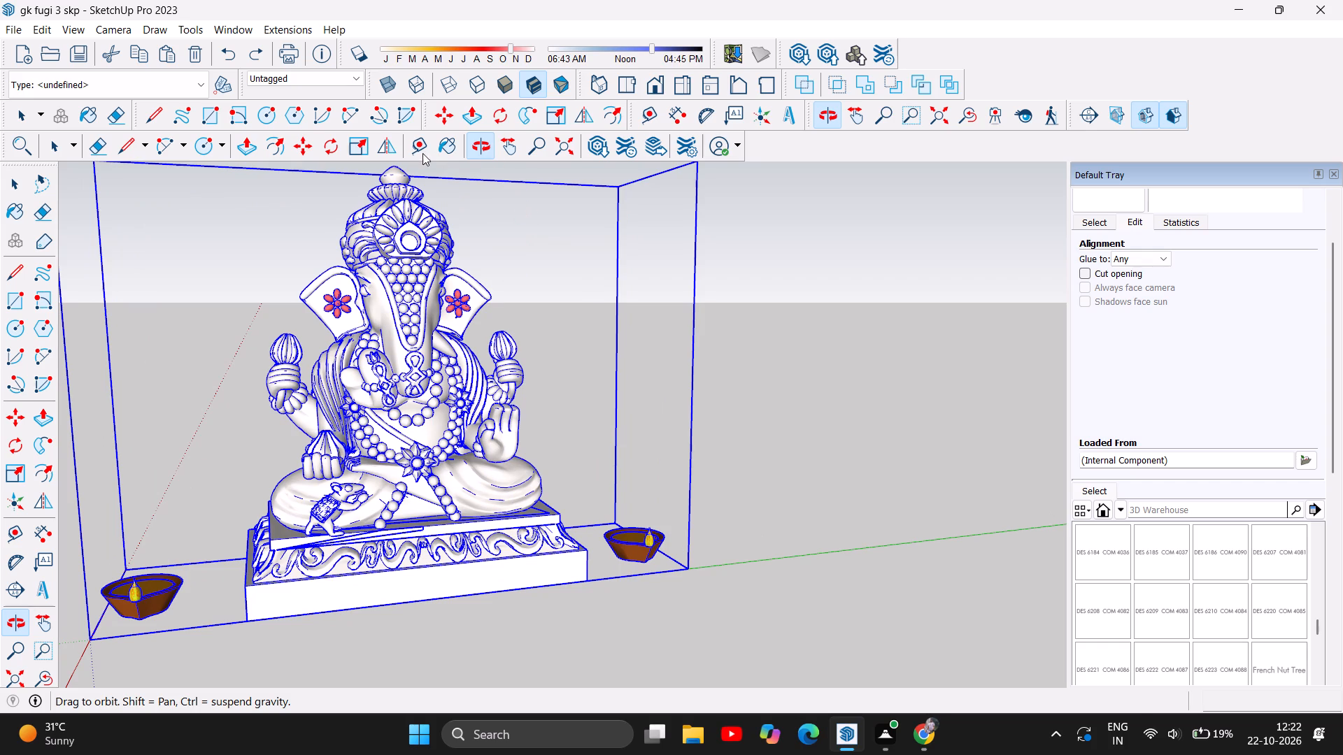
Rotate the Ganesha idol by about 264.3° around a centre on its folded leg, starting from the pedestal's front corner.
left_click(499, 113)
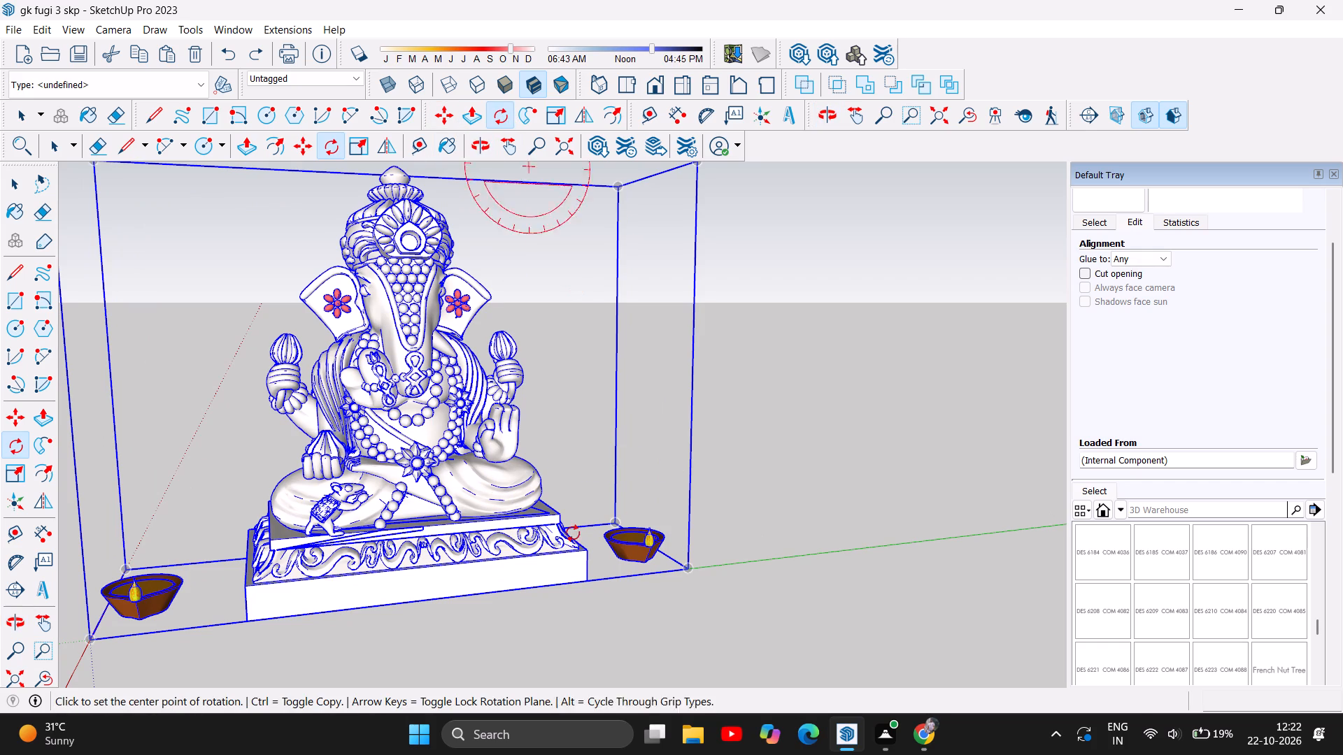
left_click(485, 478)
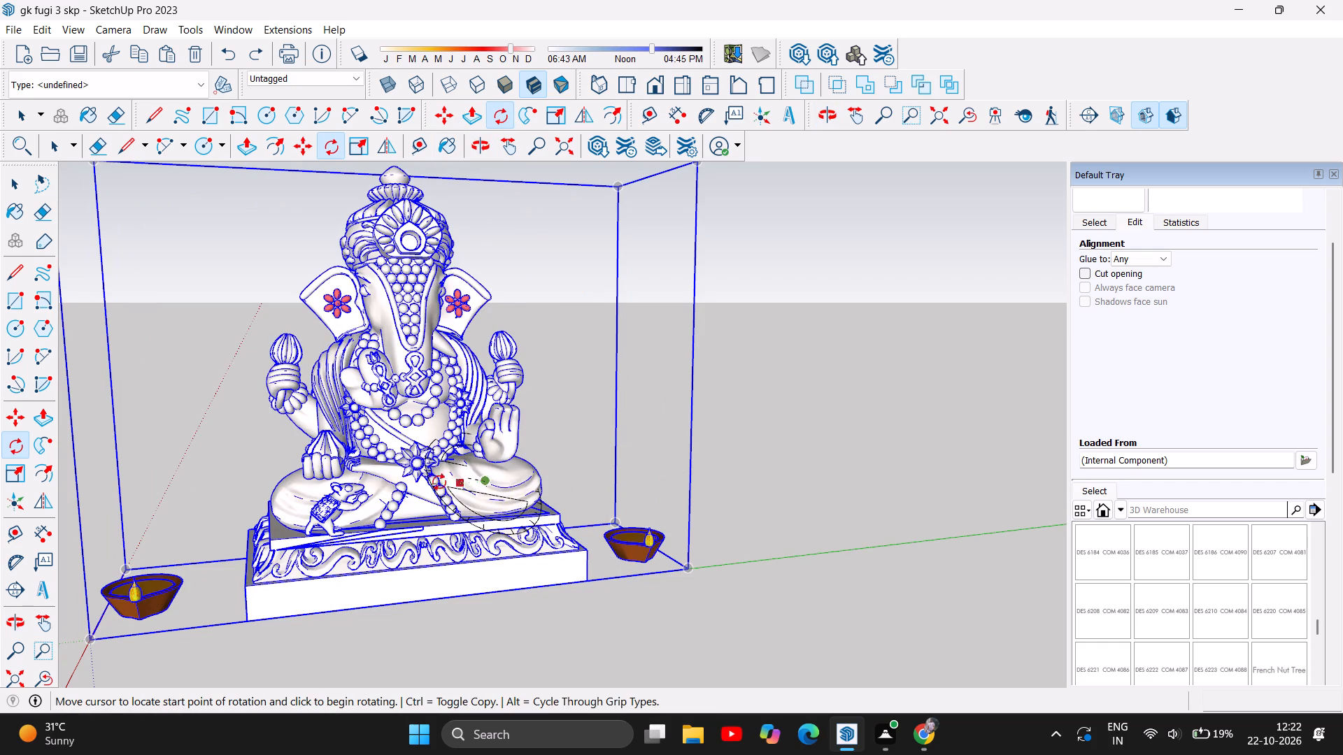
left_click(247, 587)
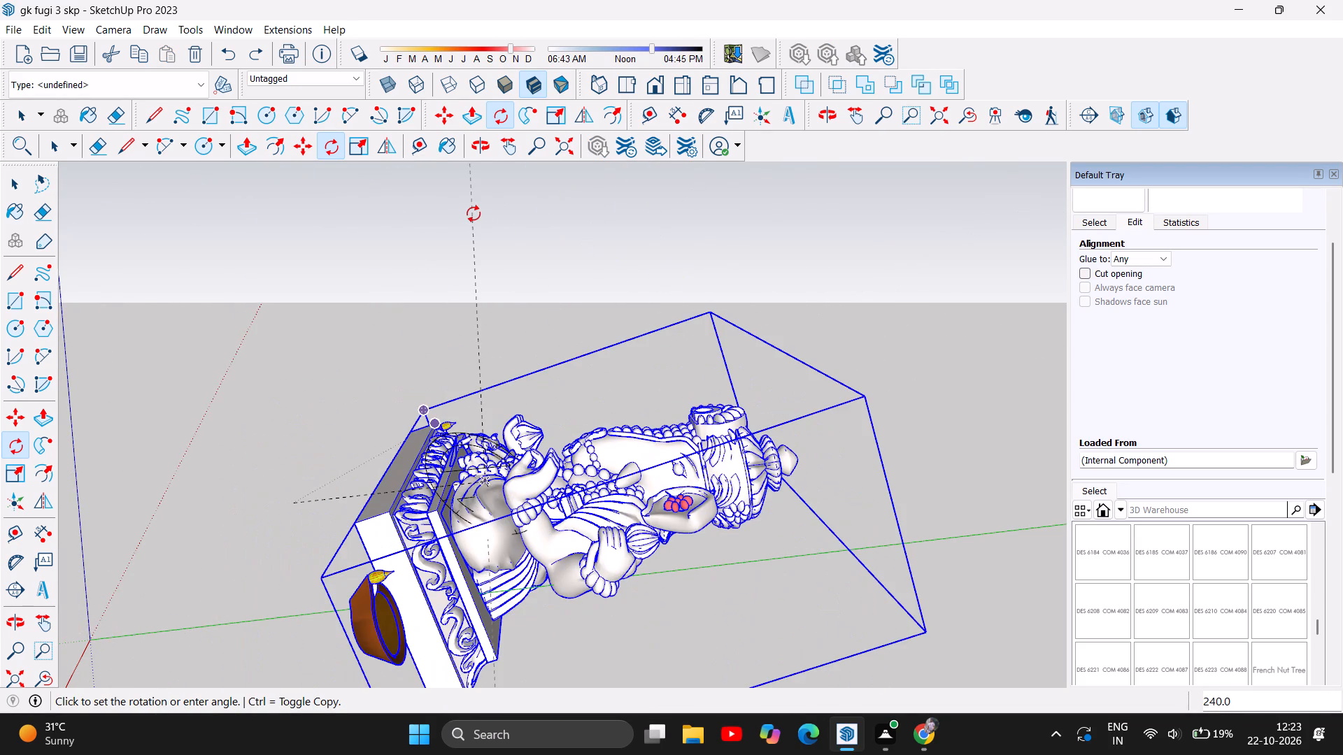
left_click(375, 266)
Rotate the idol 60° in a vertical plane, centred near the bounding box corner beside the far oil lamp, so it stands upright.
left_click_drag(335, 387, 267, 436)
left_click(258, 436)
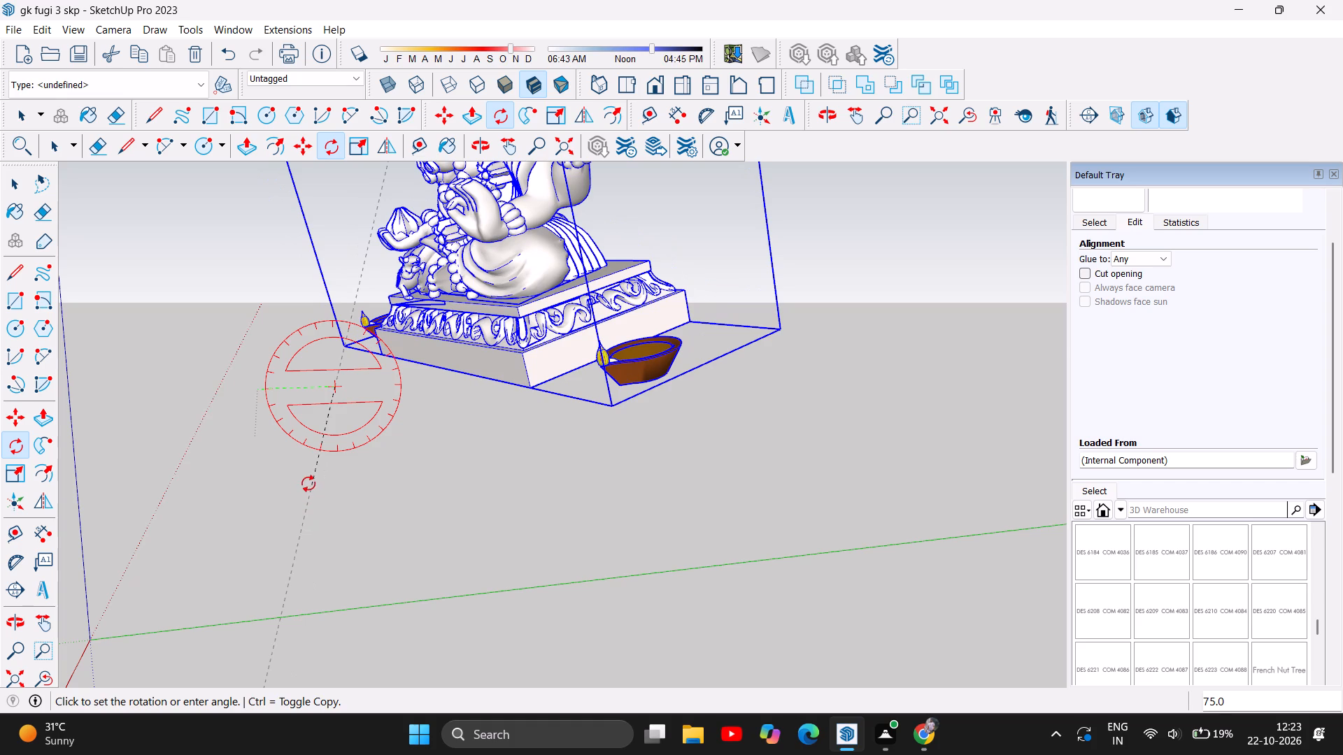
left_click(308, 440)
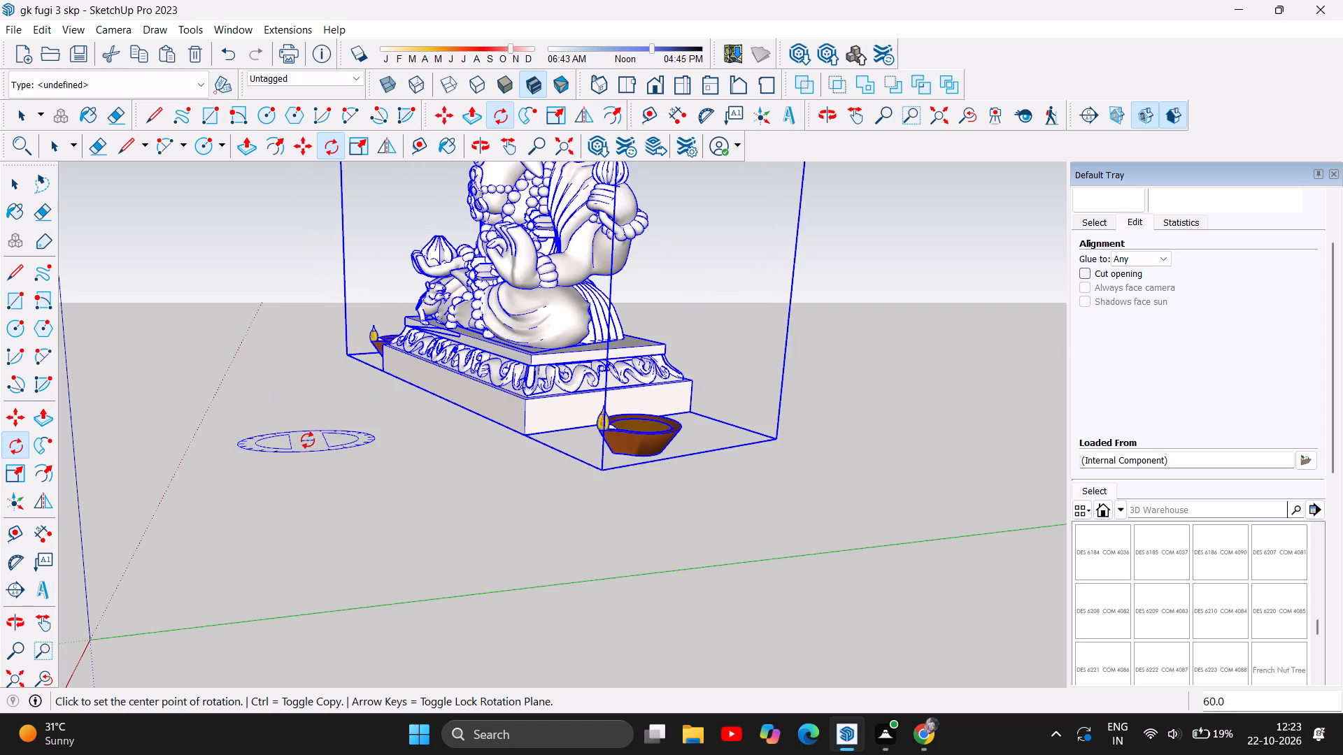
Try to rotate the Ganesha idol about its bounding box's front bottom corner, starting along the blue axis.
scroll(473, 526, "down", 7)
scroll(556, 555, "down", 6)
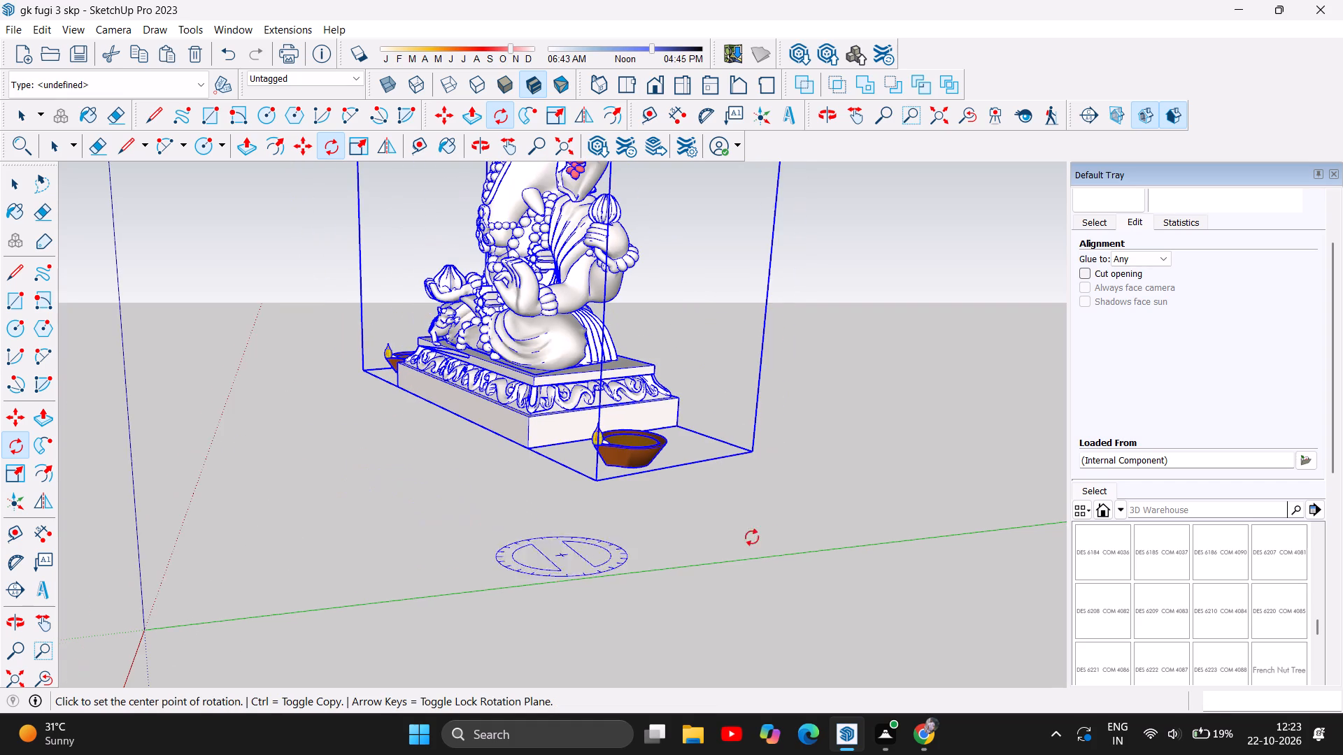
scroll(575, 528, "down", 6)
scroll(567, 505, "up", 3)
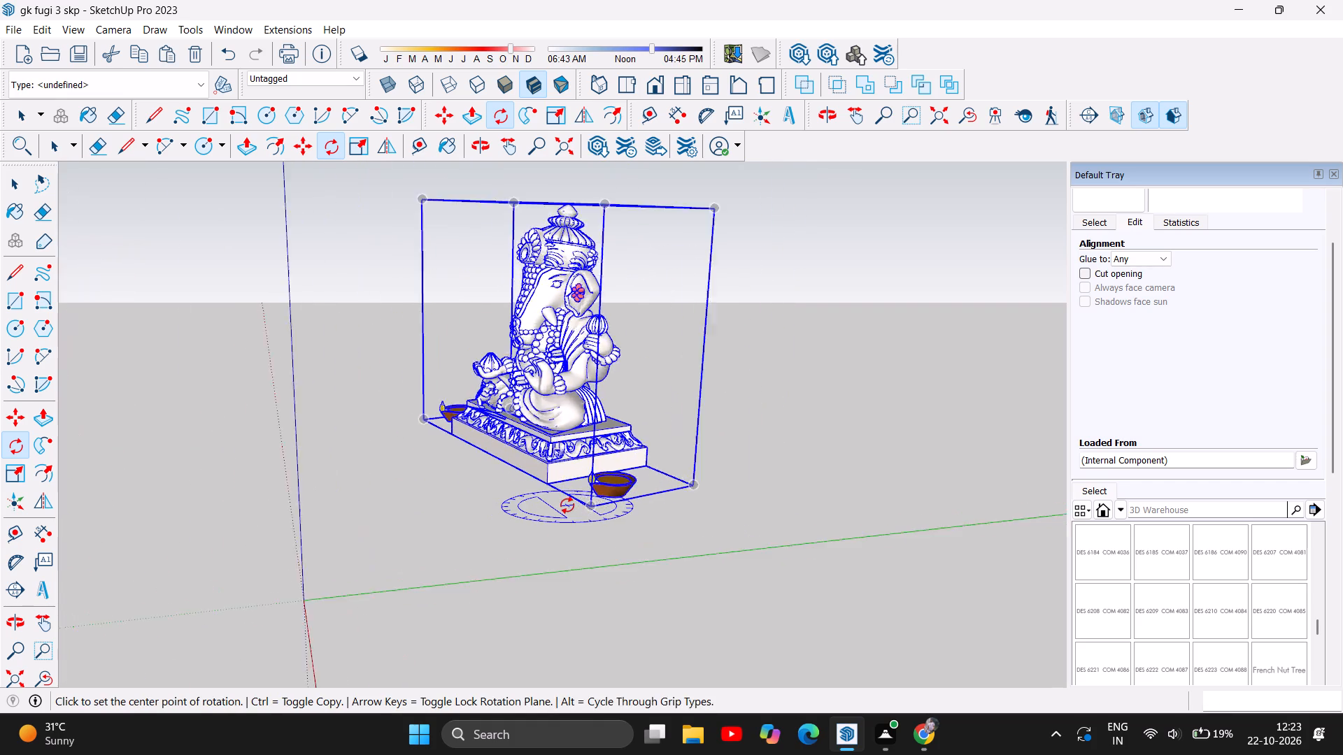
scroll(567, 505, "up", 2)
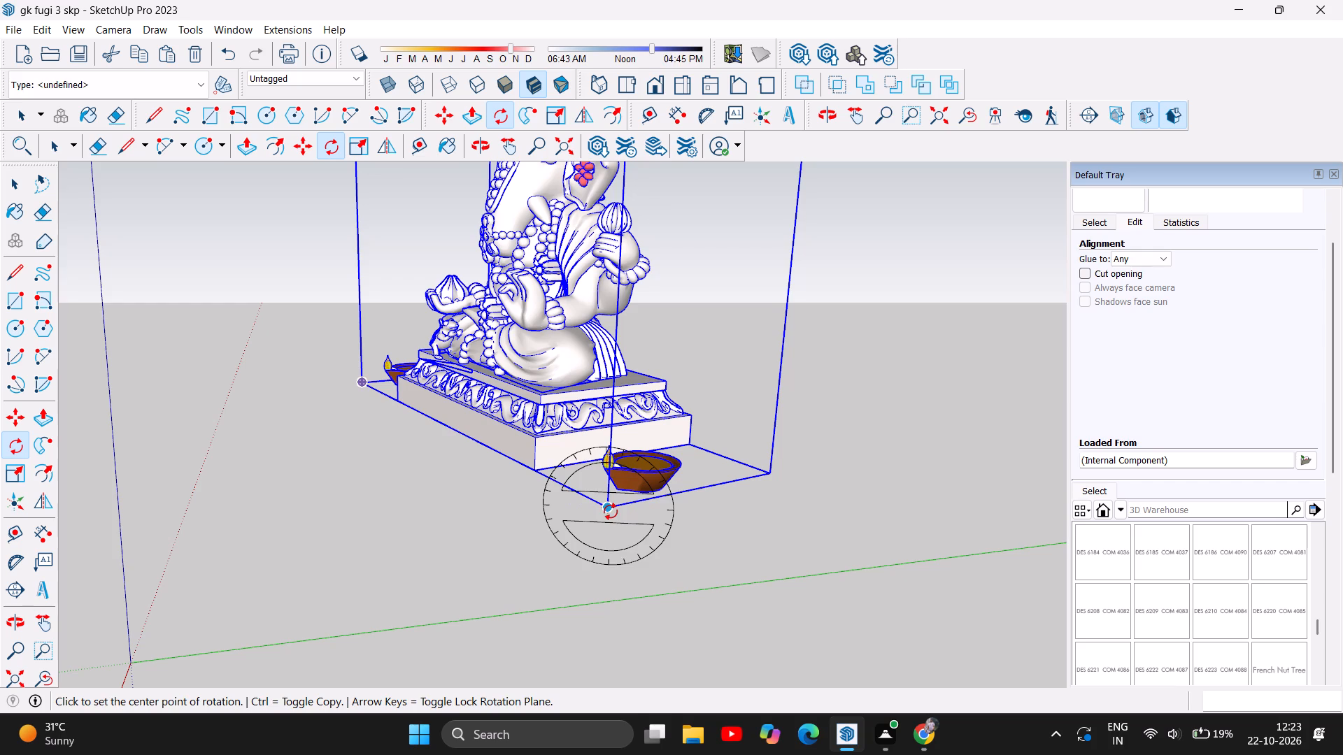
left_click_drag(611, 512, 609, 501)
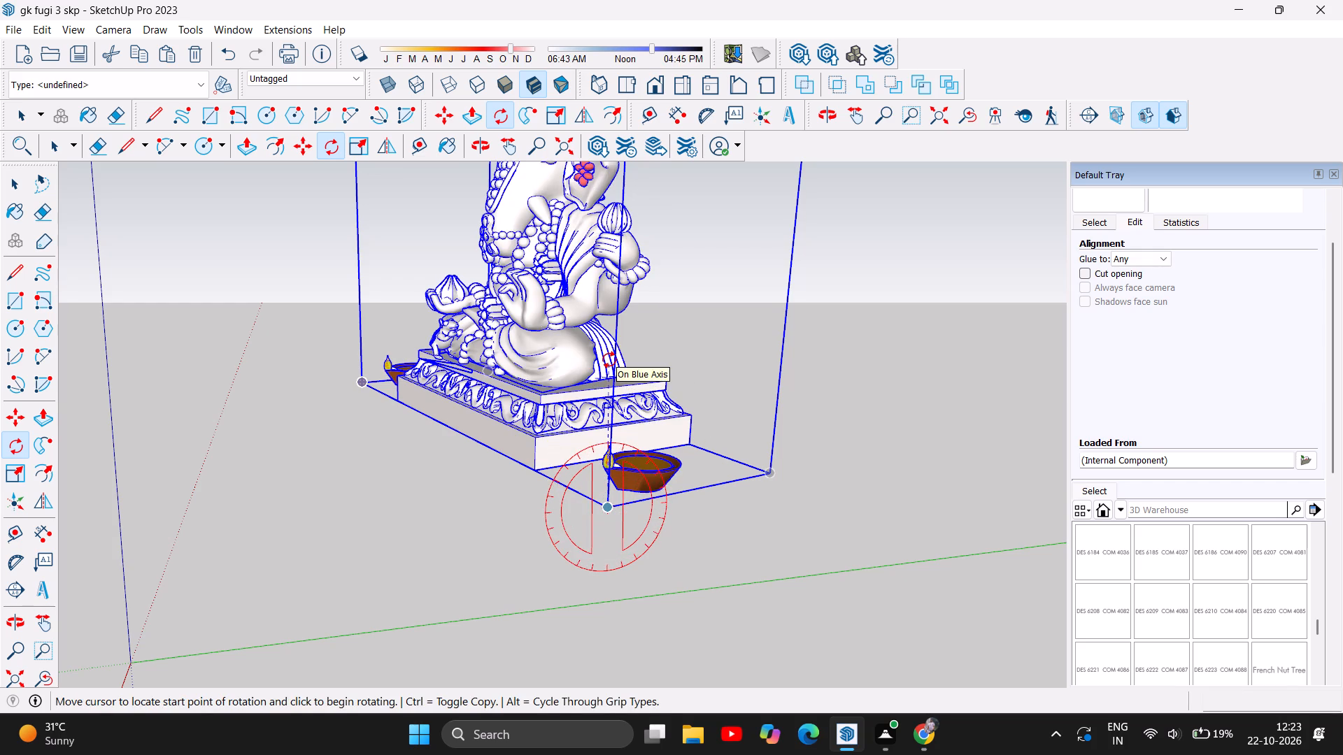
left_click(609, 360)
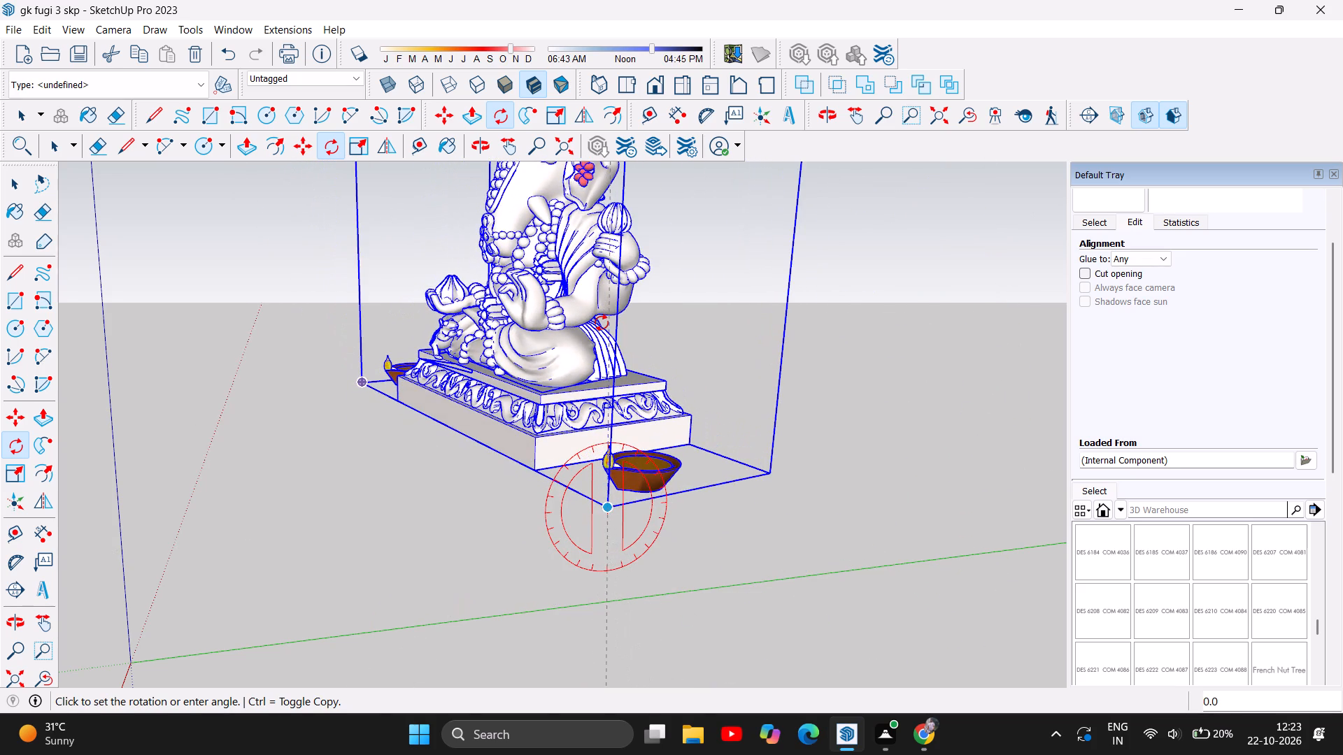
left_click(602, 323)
Move the Ganesha idol toward the TV unit room in two moves of about 11 1/8" and 8' 7 15/16".
scroll(592, 541, "down", 6)
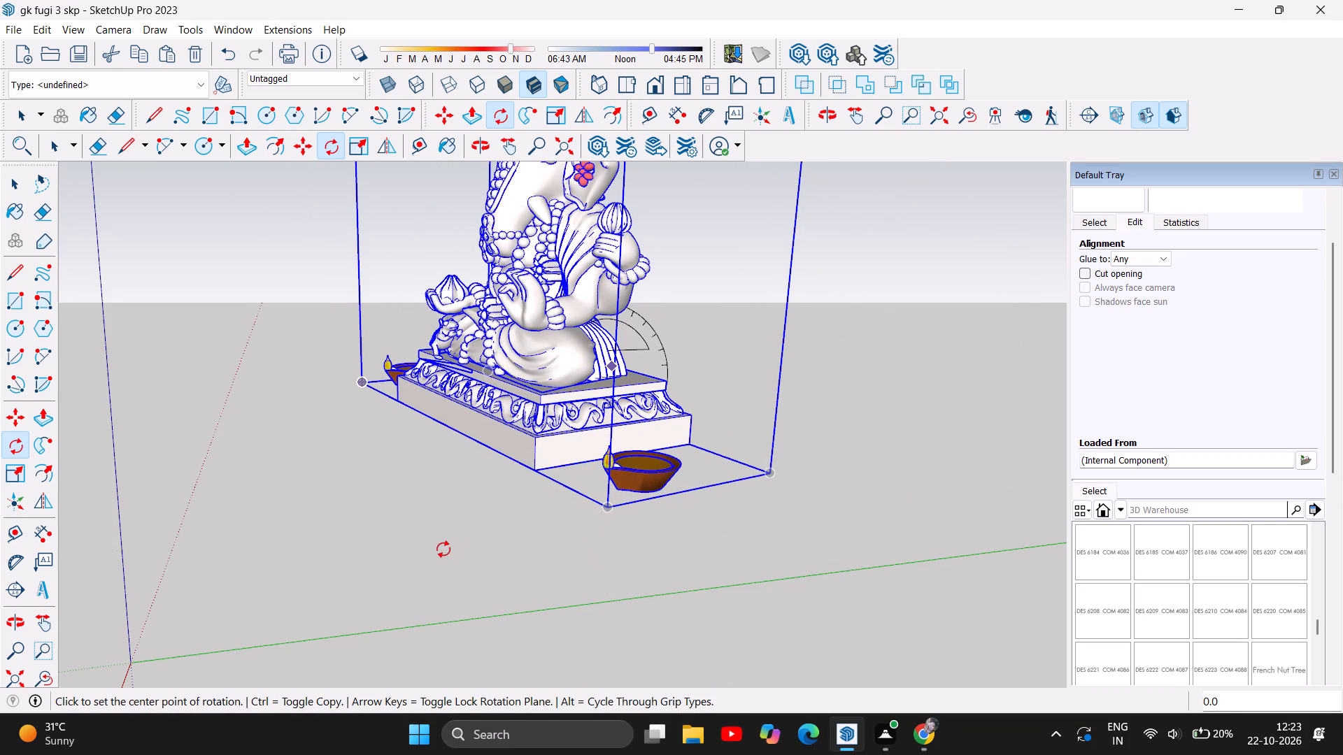
scroll(441, 549, "down", 6)
scroll(662, 564, "down", 6)
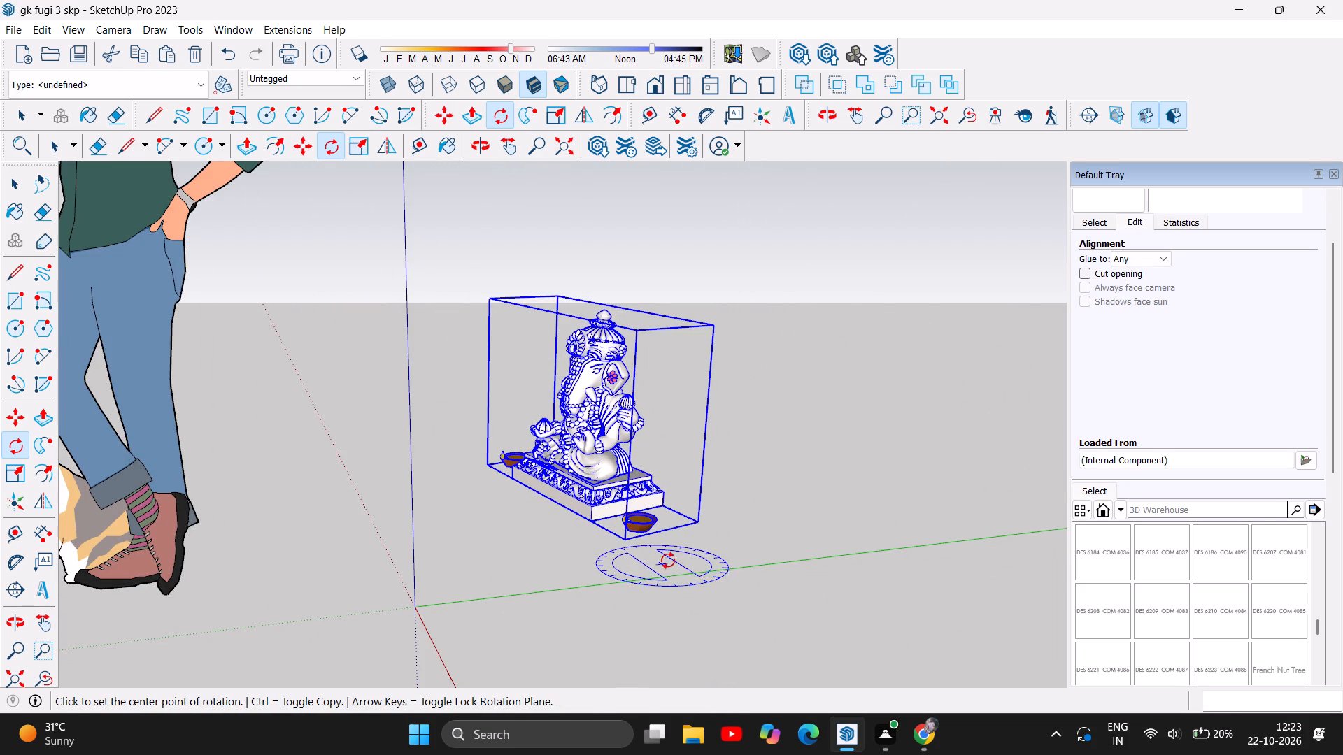
left_click(453, 117)
left_click_drag(606, 388, 564, 529)
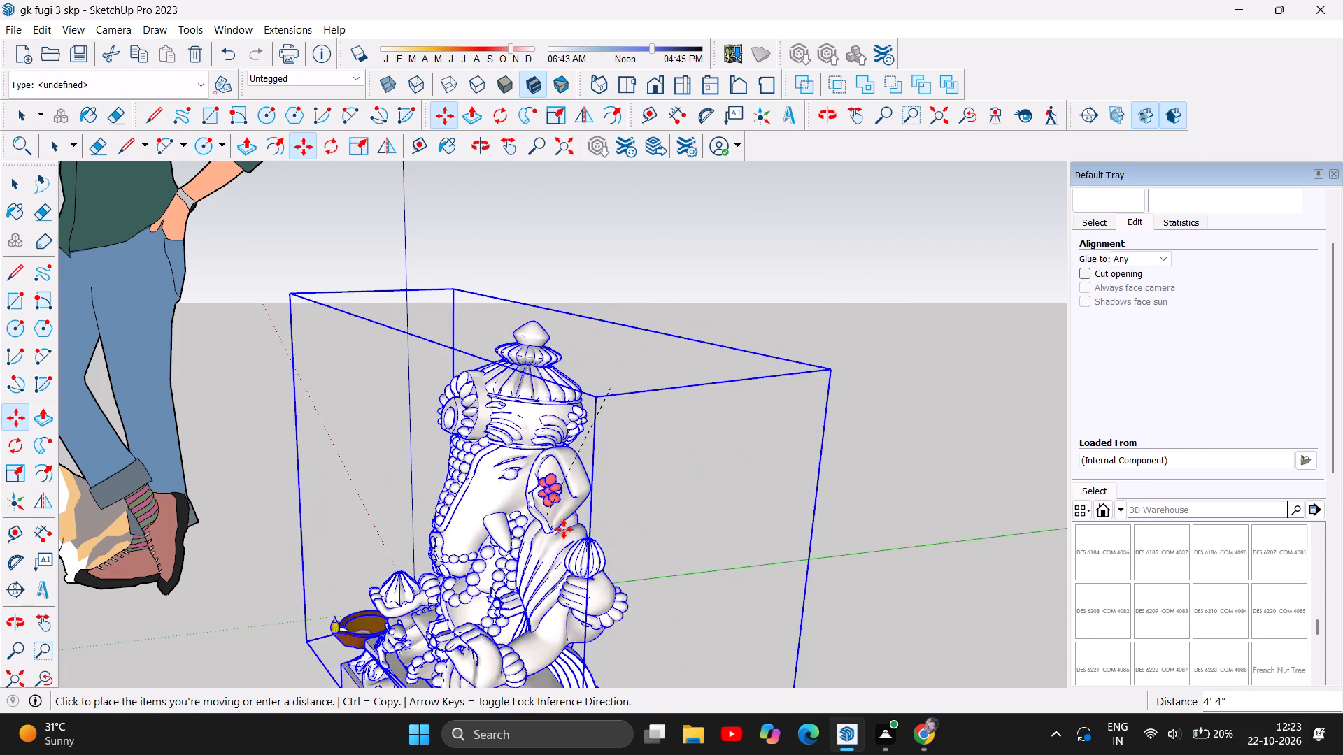
left_click_drag(564, 529, 681, 471)
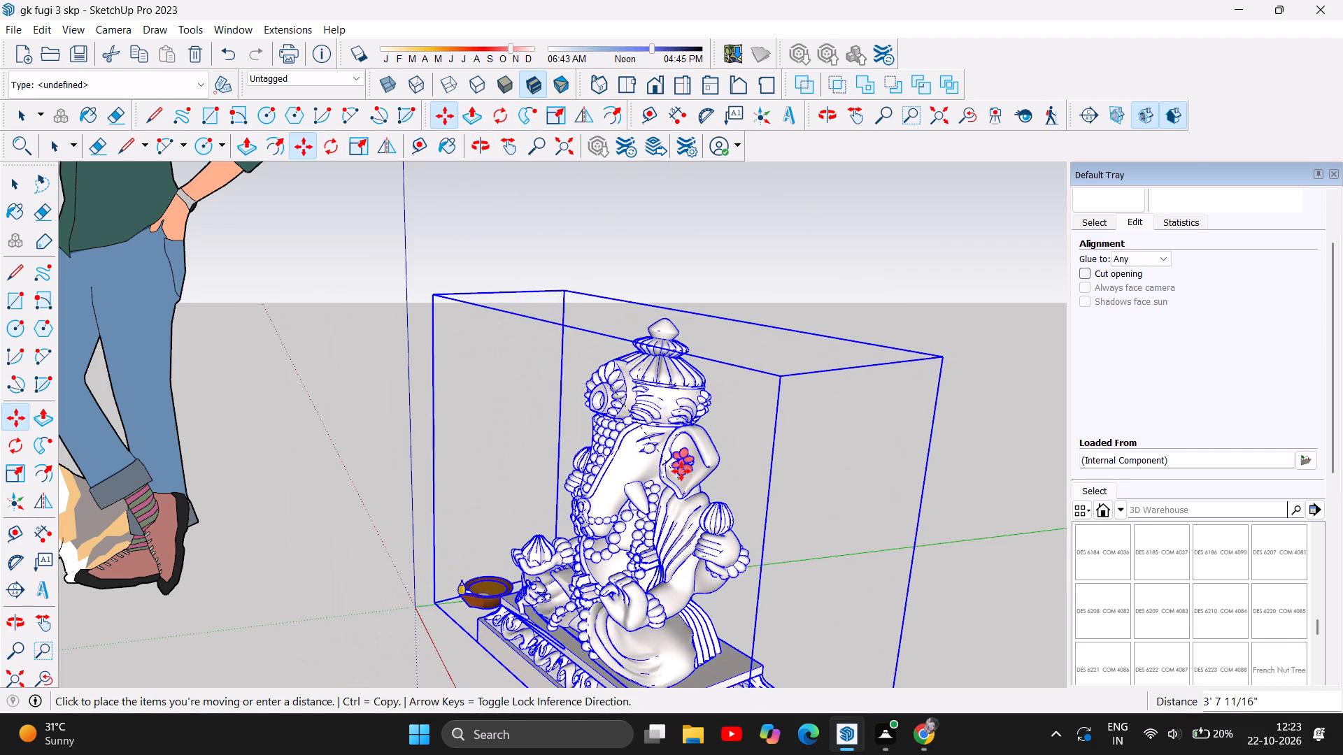
left_click_drag(681, 471, 663, 396)
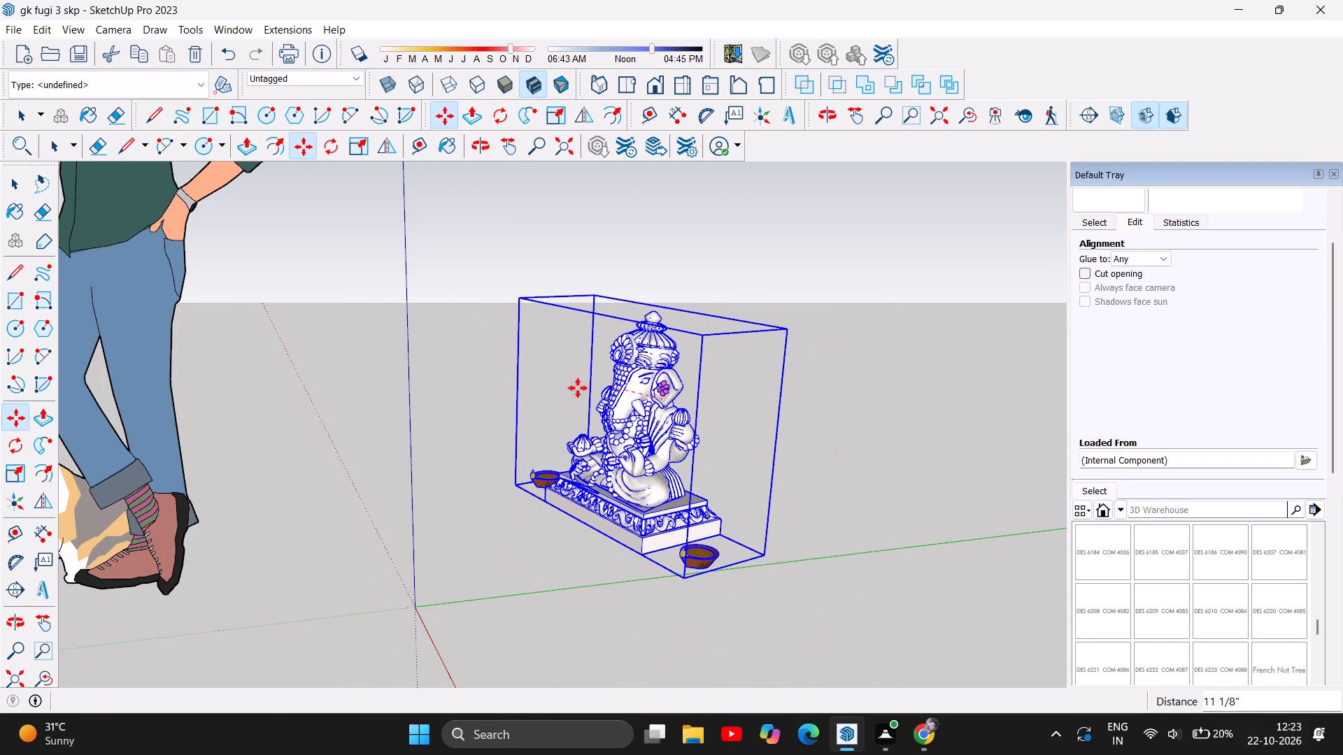
scroll(496, 446, "down", 6)
scroll(428, 495, "down", 6)
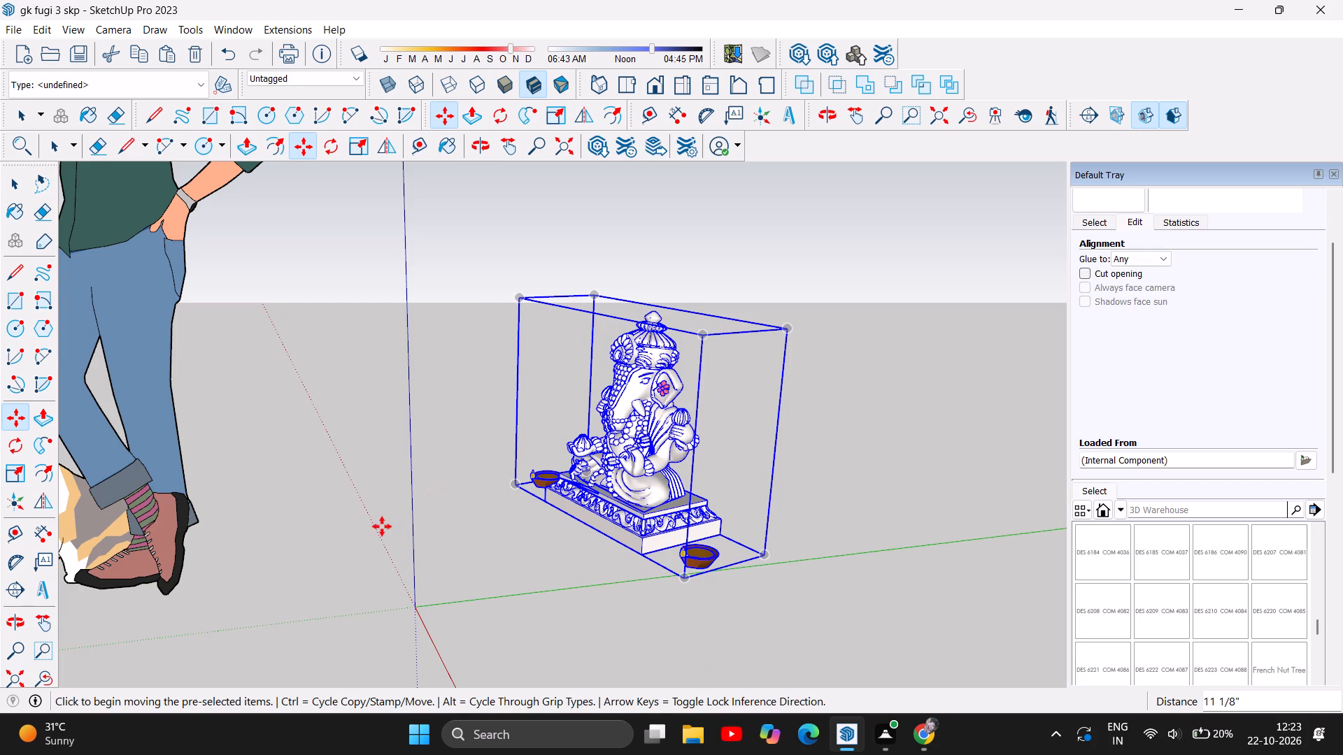
scroll(380, 503, "down", 7)
left_click_drag(454, 487, 761, 543)
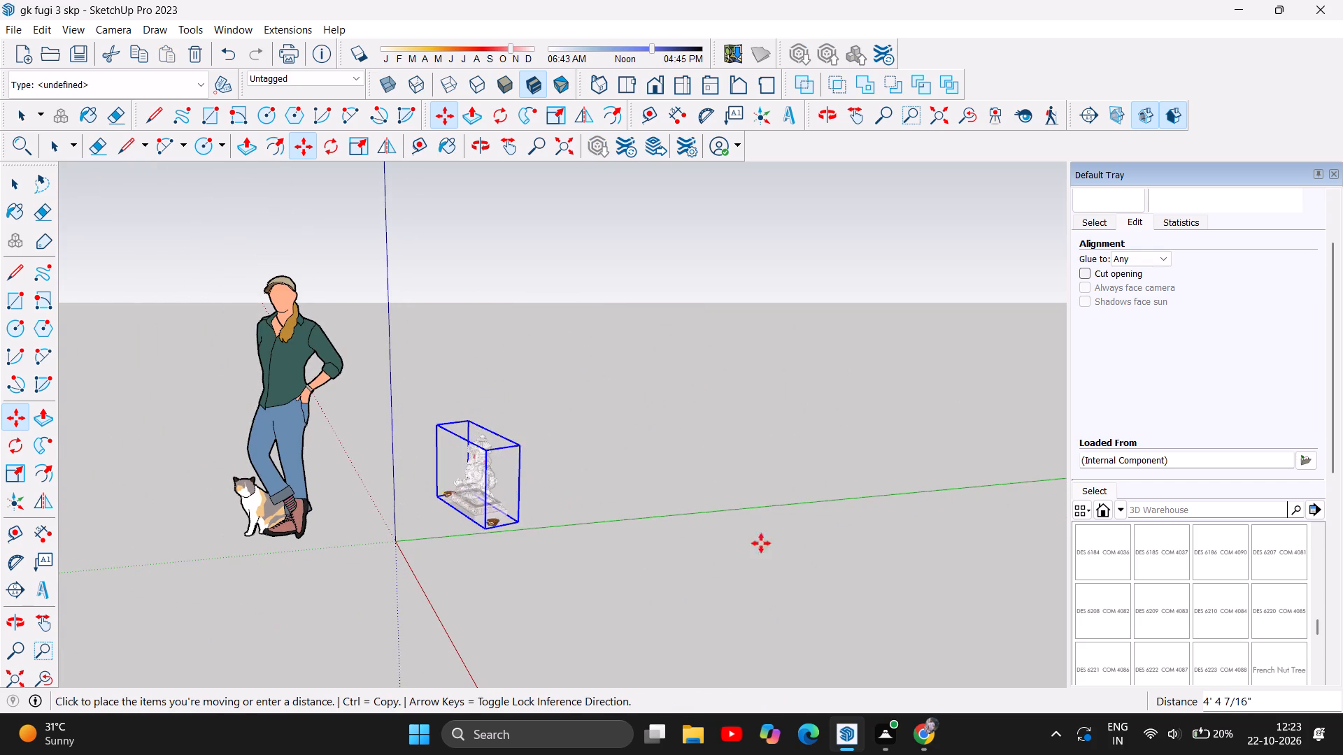
left_click_drag(761, 543, 887, 576)
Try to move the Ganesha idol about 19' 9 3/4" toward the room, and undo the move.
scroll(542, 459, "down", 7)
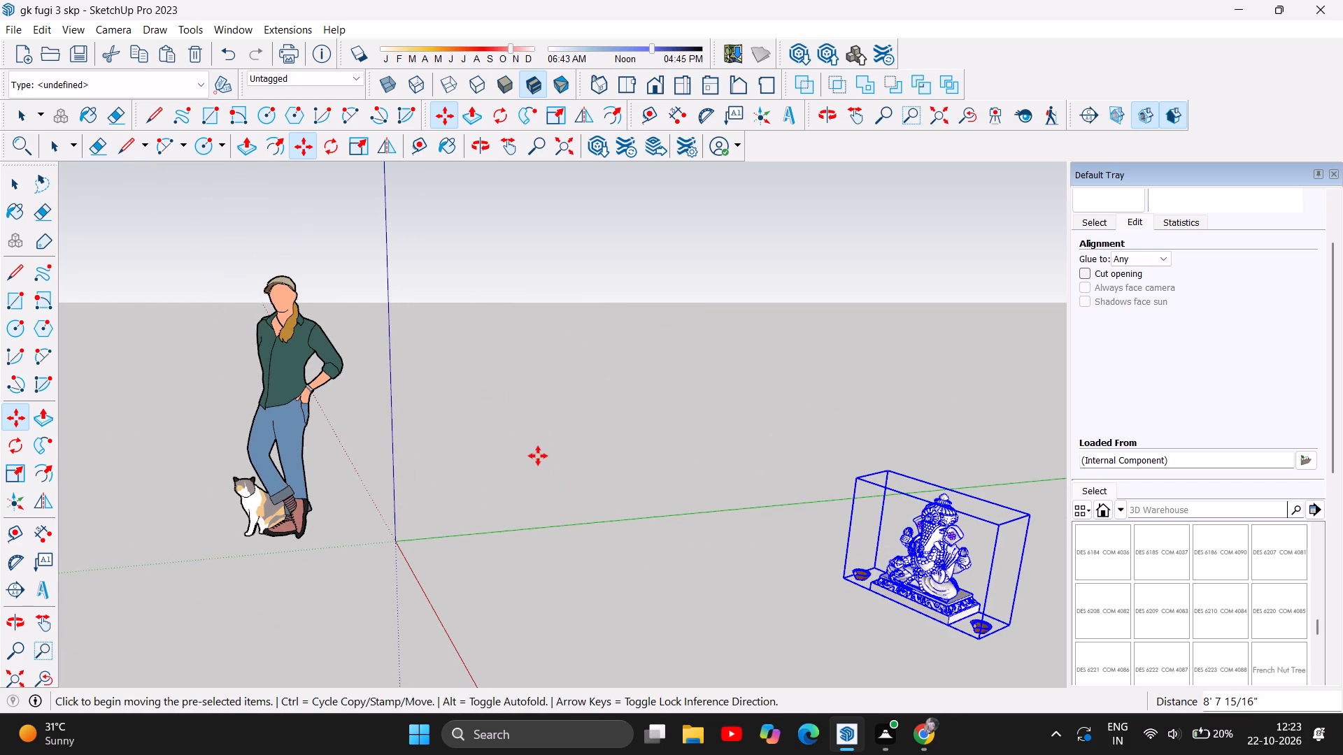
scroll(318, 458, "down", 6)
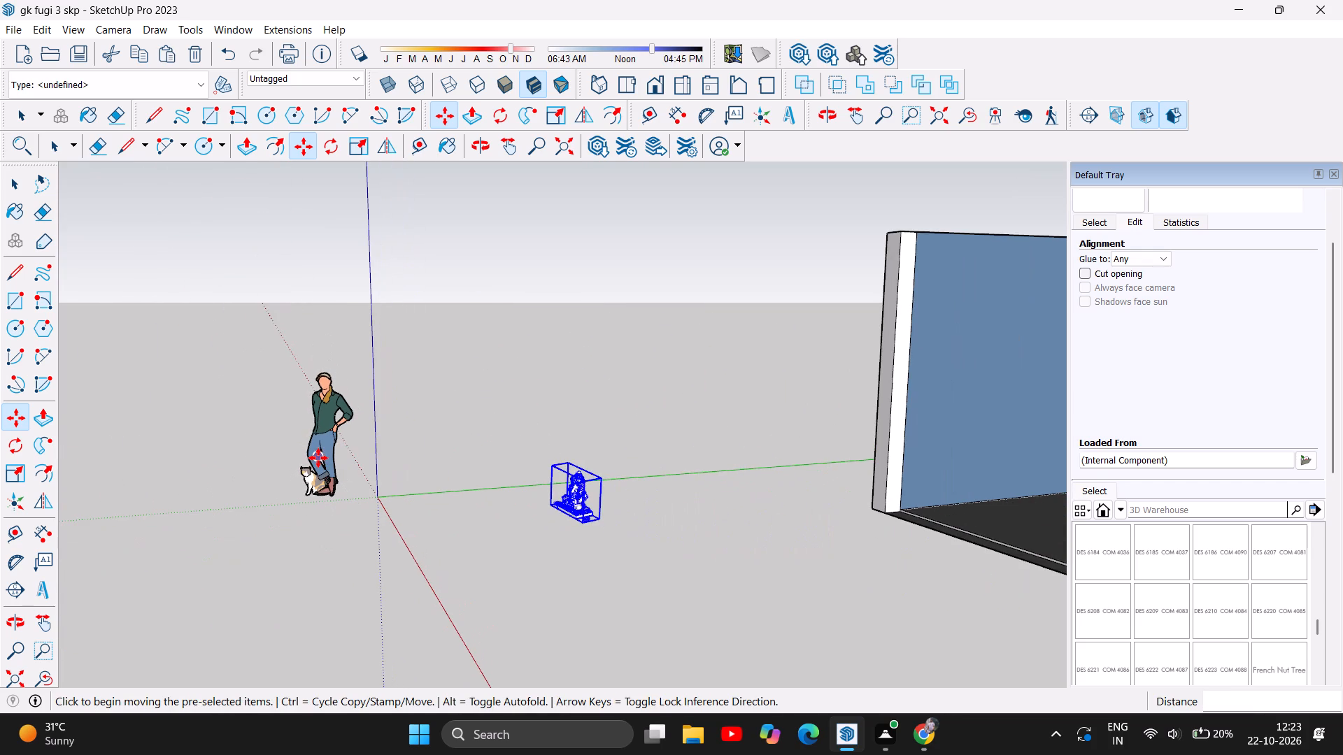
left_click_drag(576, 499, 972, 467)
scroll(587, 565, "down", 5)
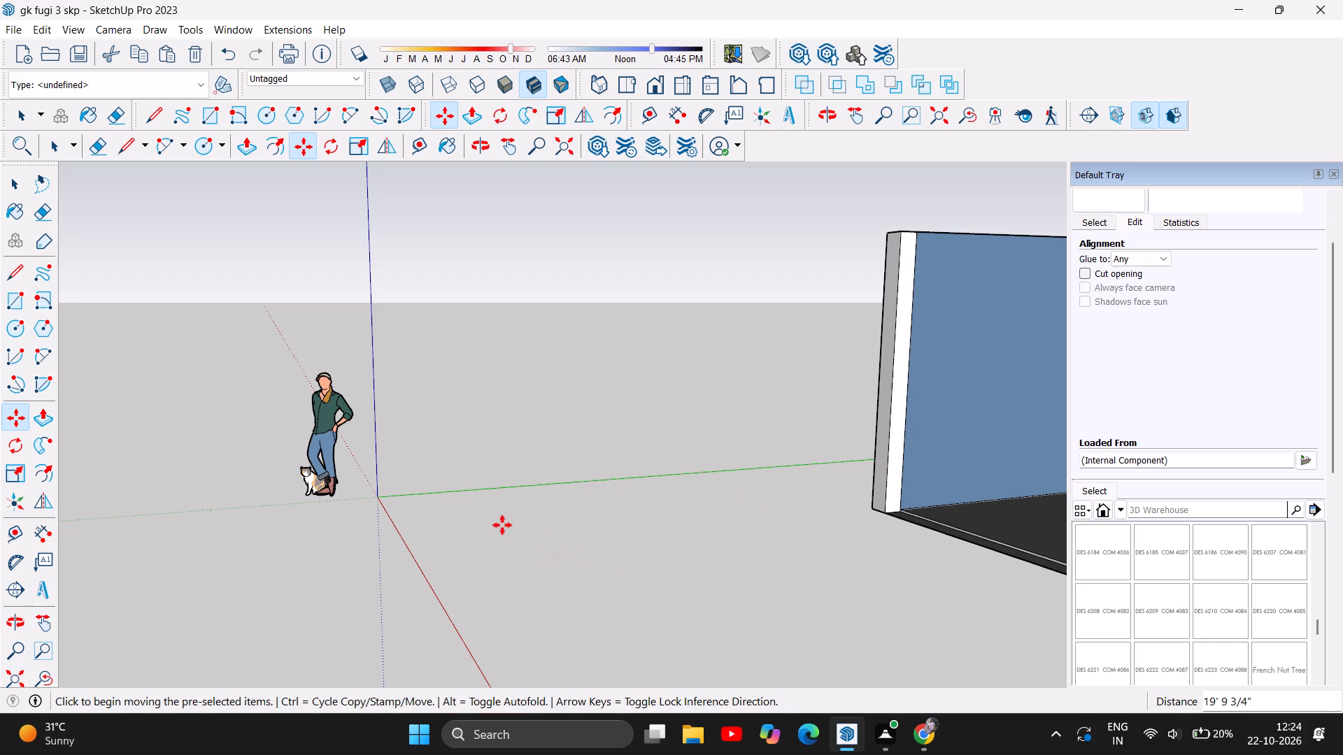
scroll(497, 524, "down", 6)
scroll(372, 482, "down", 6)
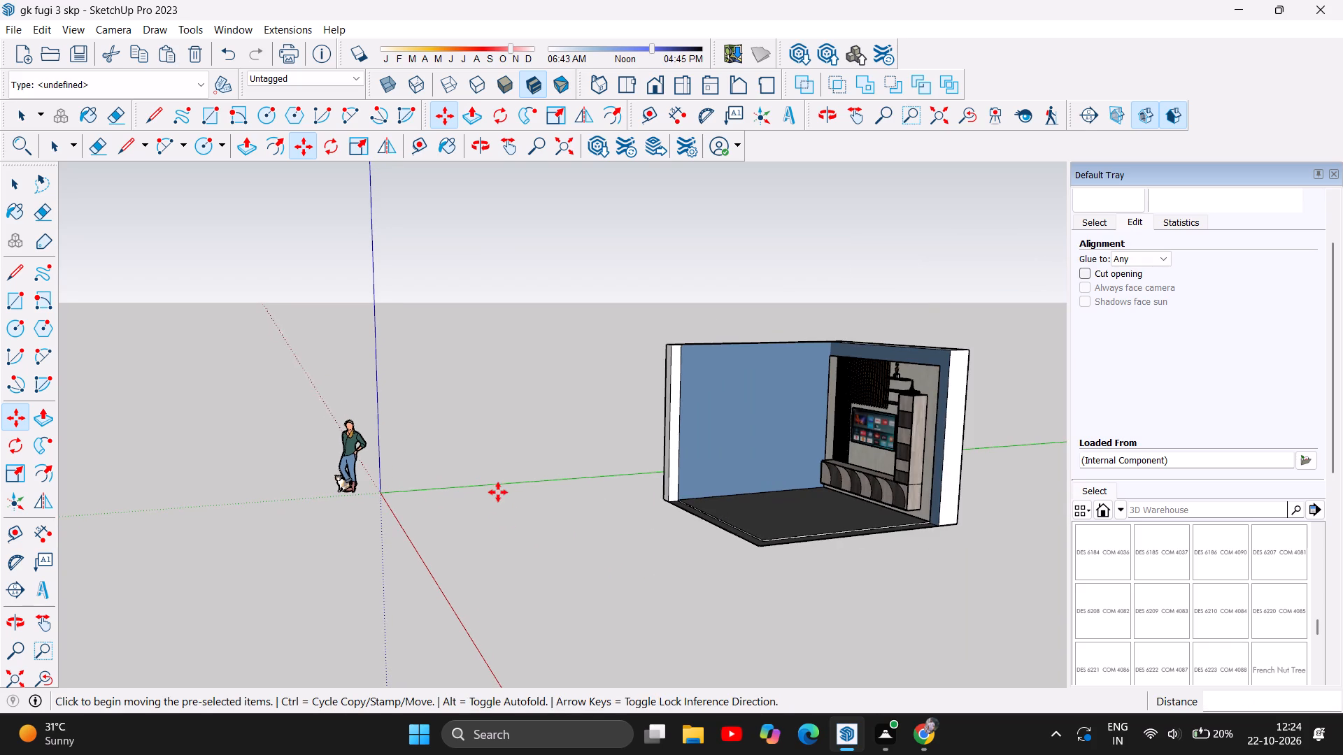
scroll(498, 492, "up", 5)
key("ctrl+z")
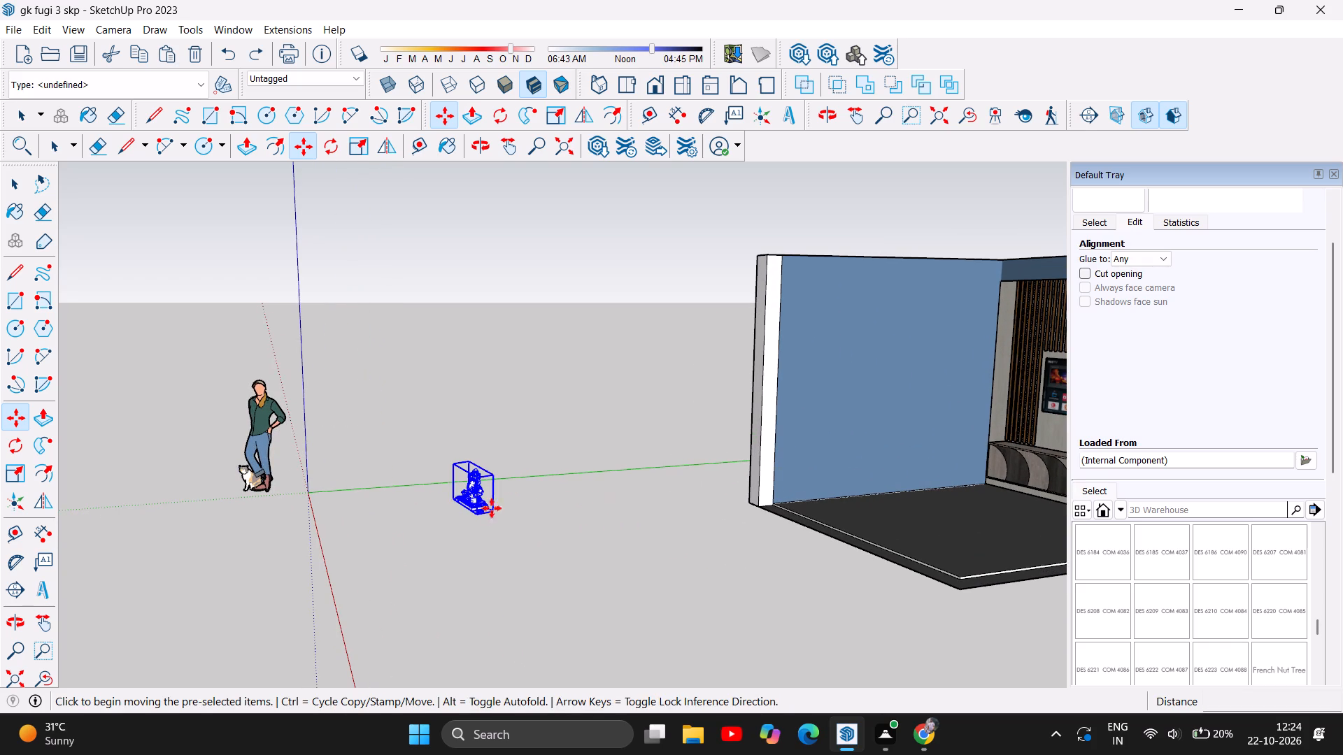
Move the Ganesha idol about 22' 5 7/8" into the room, against the blue side wall near the TV unit.
left_click_drag(464, 482, 493, 505)
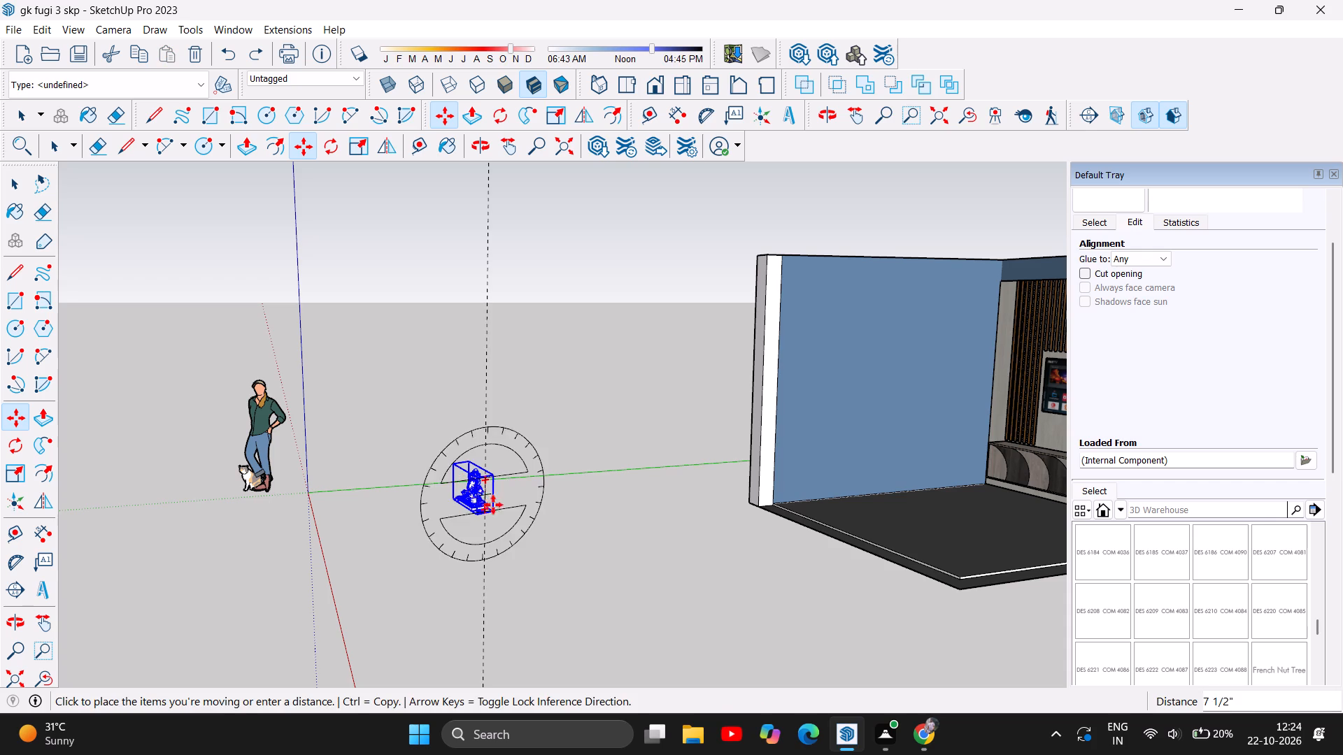
left_click_drag(493, 505, 907, 490)
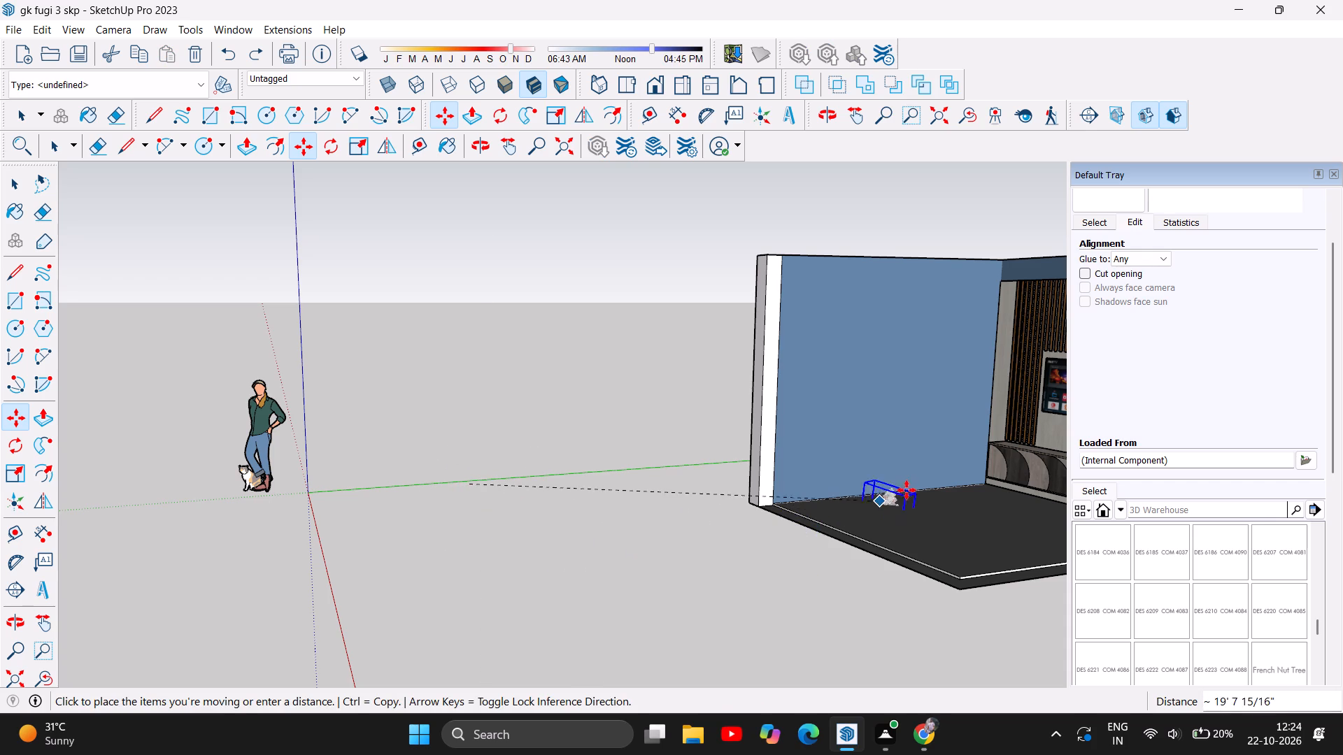
left_click_drag(907, 490, 937, 424)
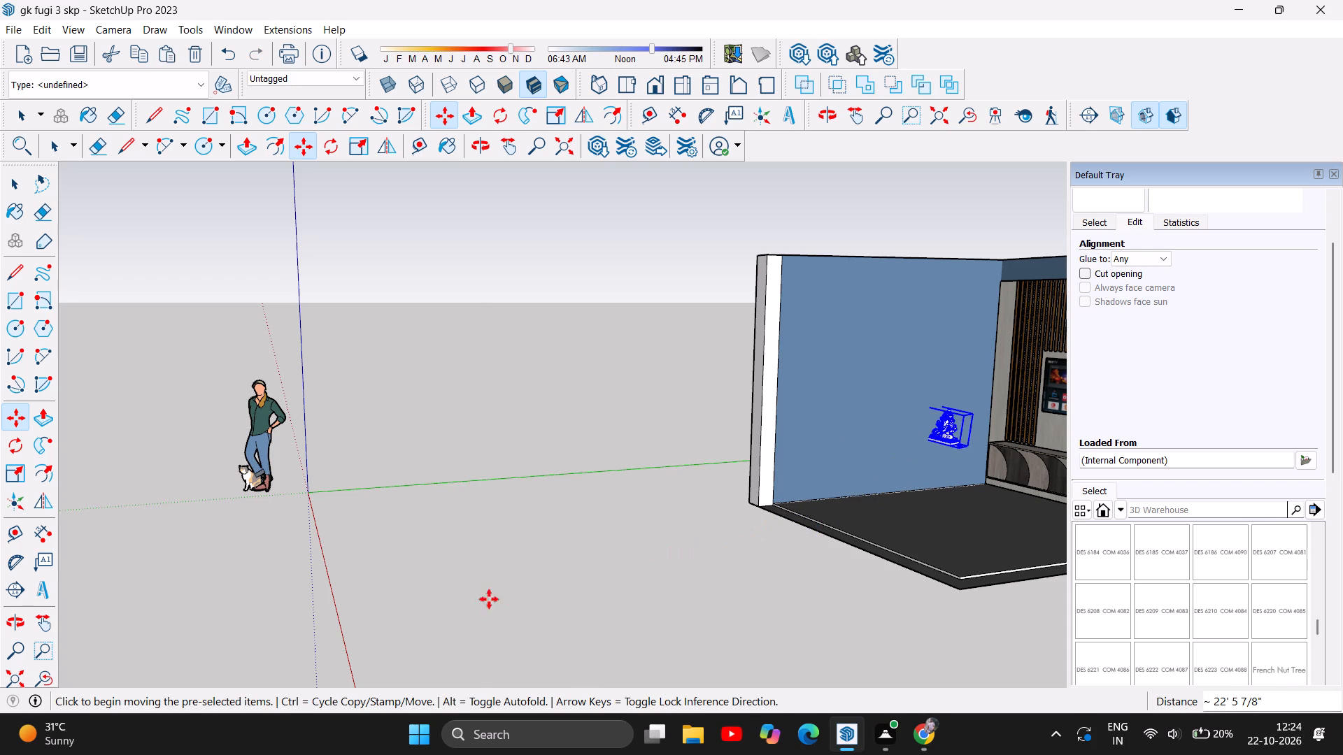
Move the Ganesha idol about 5' 1 5/8" from the blue wall onto the low TV console, below the television.
scroll(411, 559, "down", 5)
scroll(348, 535, "down", 5)
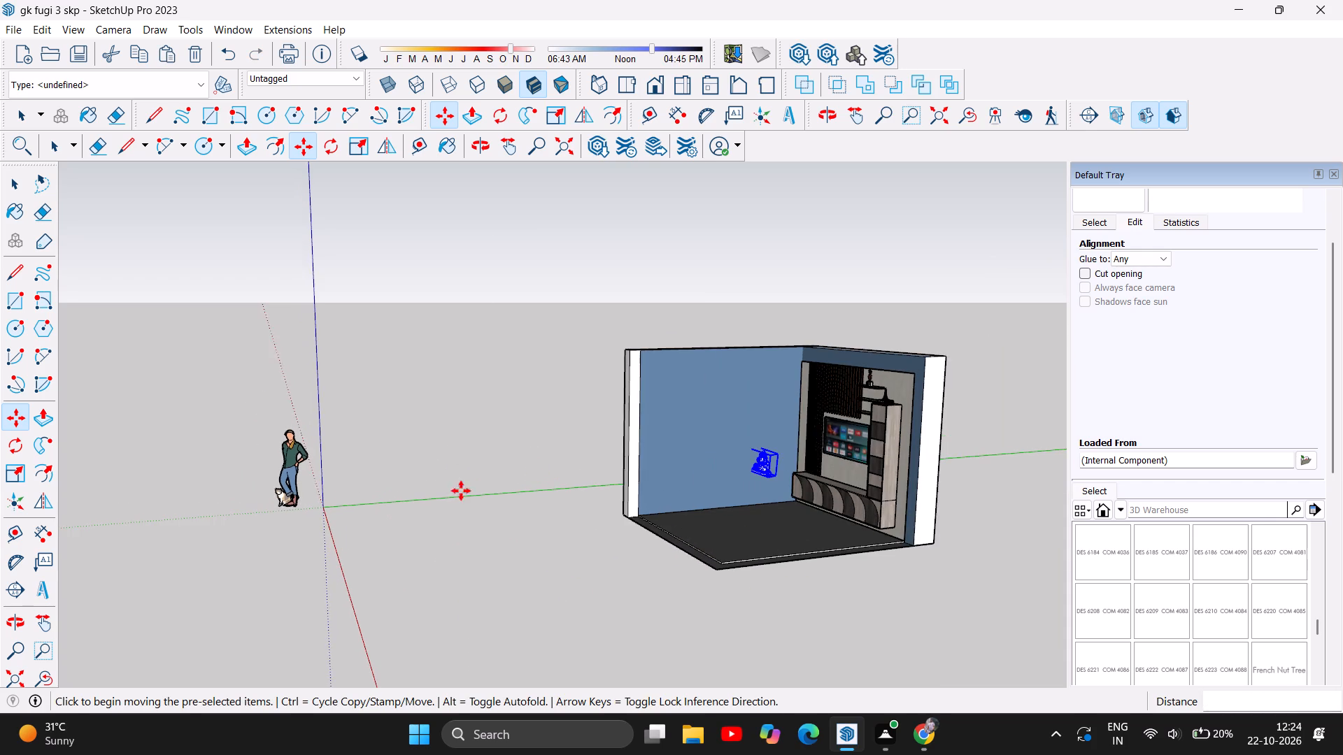
scroll(808, 433, "up", 4)
scroll(926, 476, "up", 7)
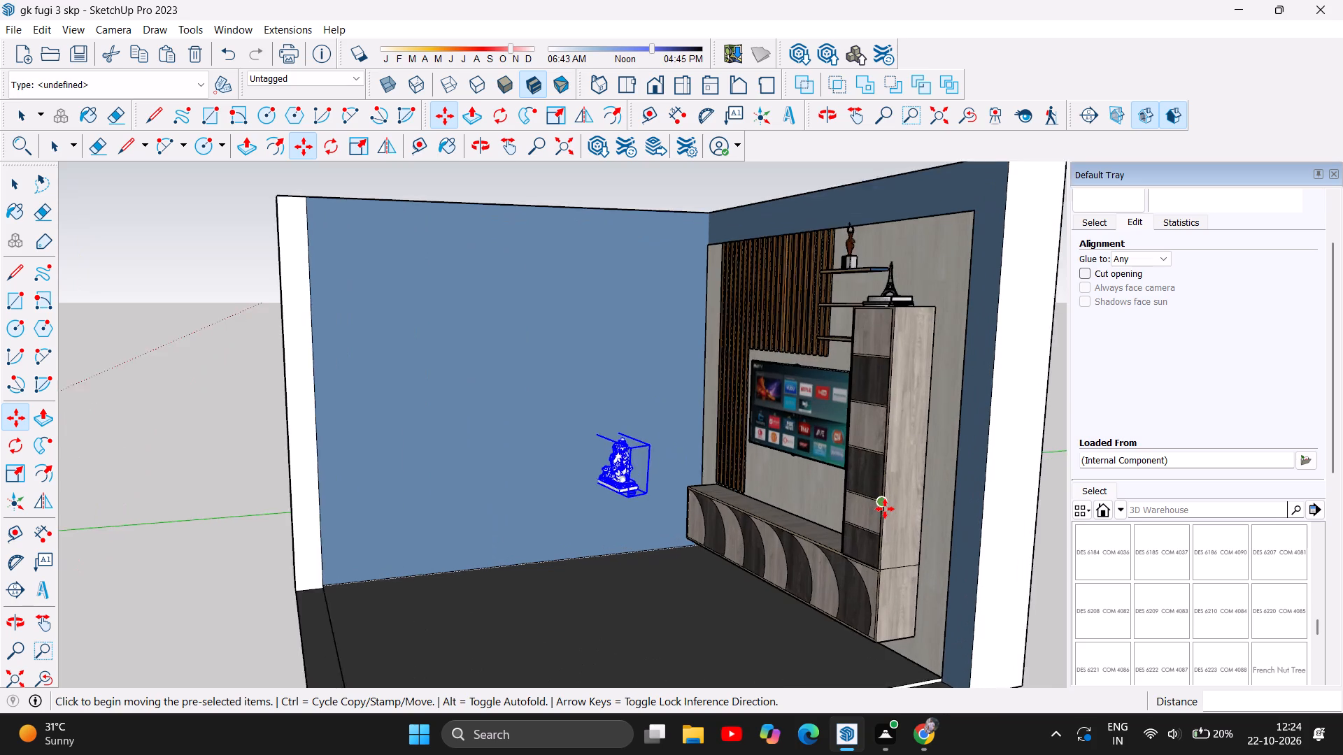
scroll(885, 509, "up", 2)
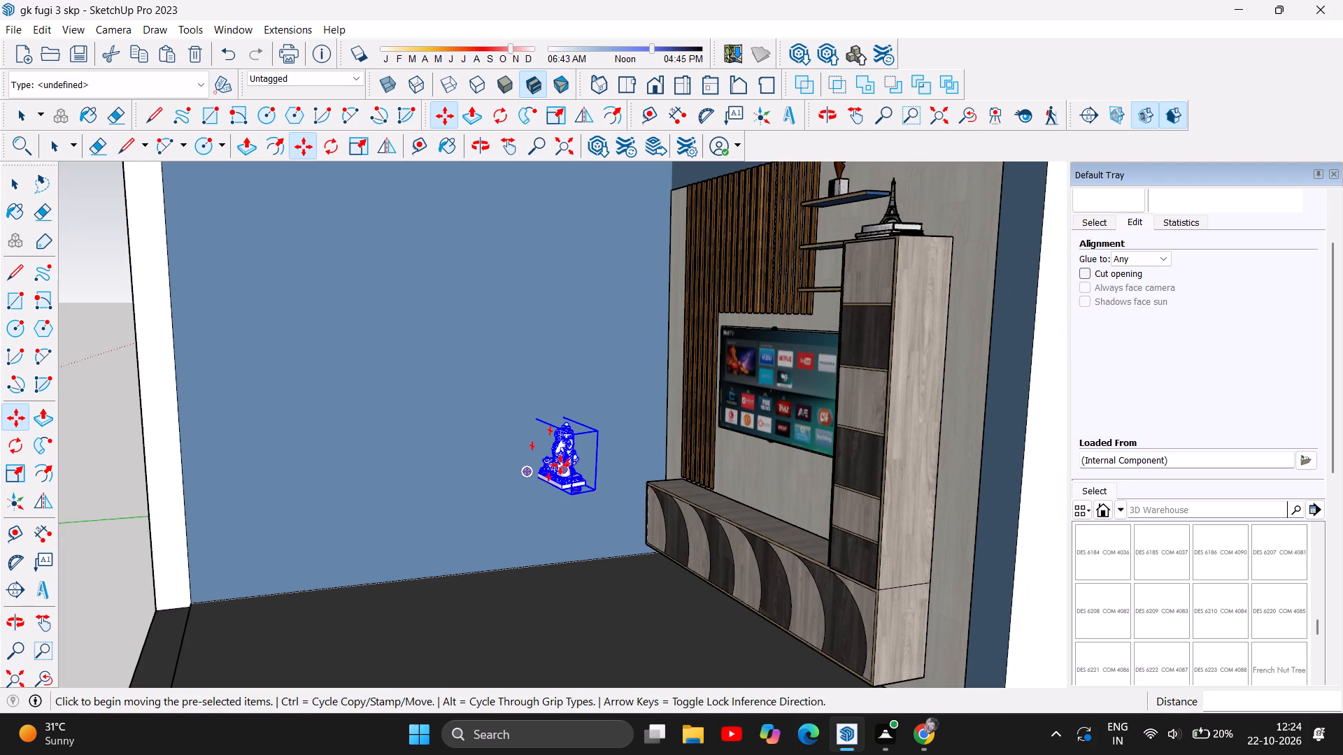
left_click_drag(562, 460, 786, 459)
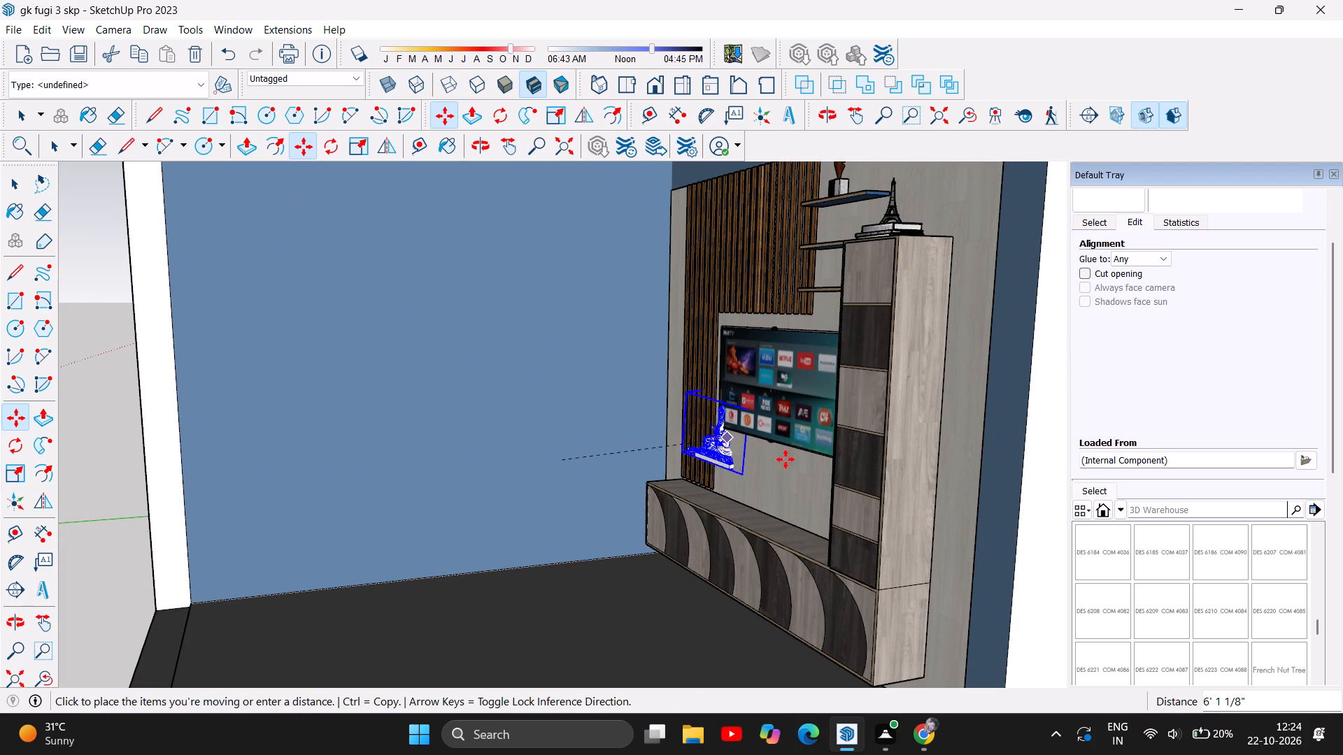
left_click_drag(786, 459, 757, 483)
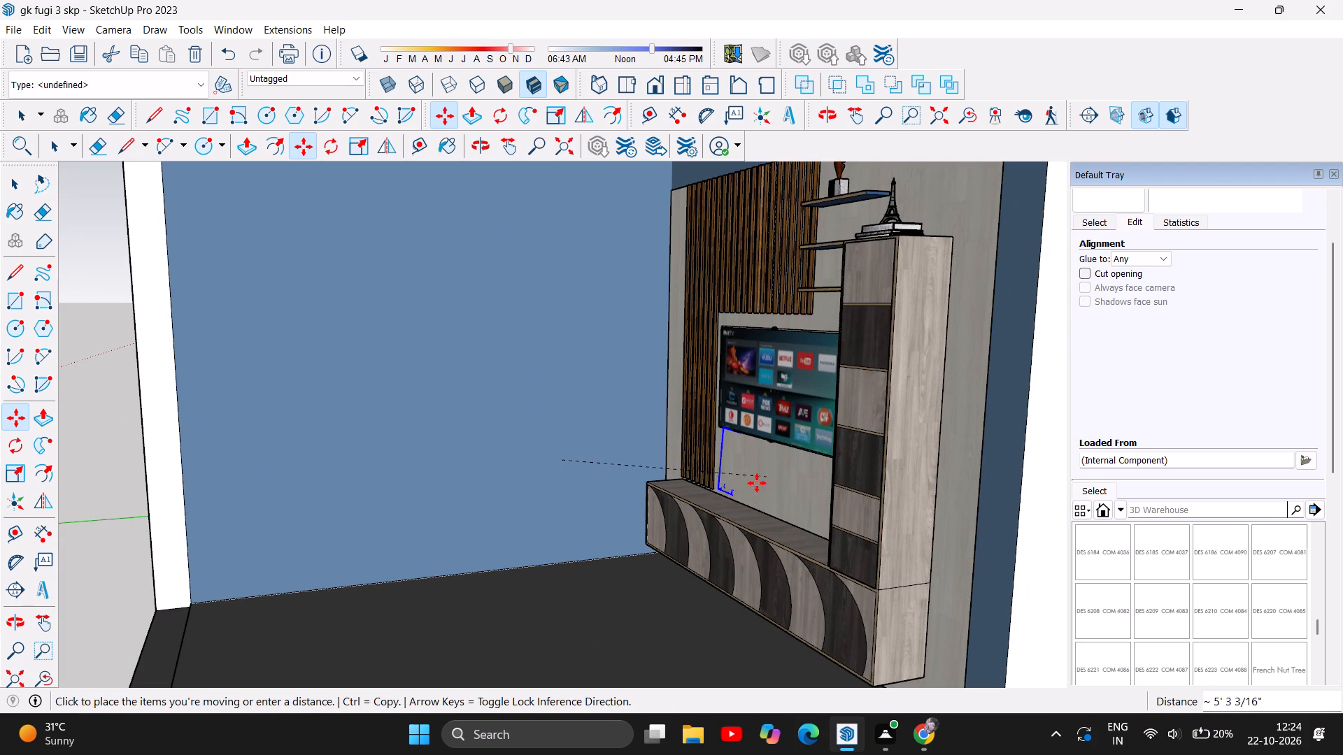
left_click_drag(757, 483, 749, 486)
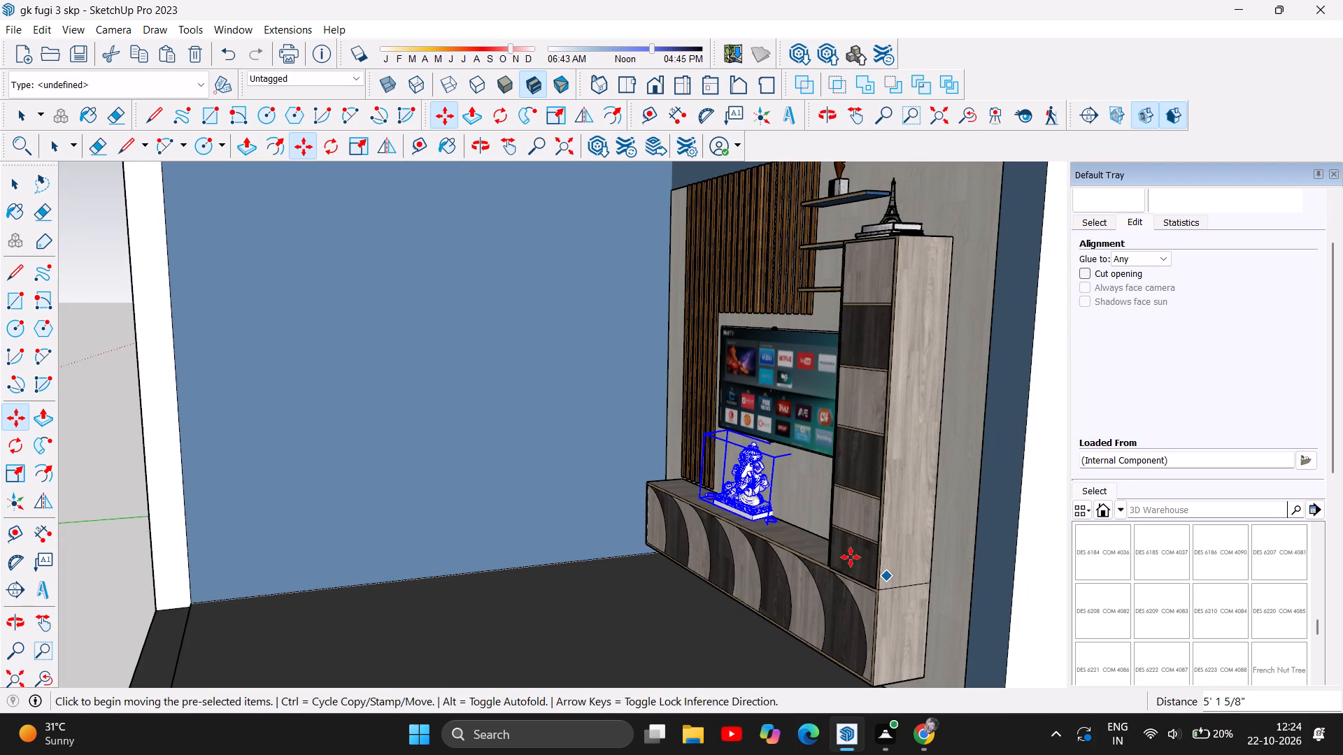
Rotate the Ganesha idol 3.5° in the horizontal plane on the console, centred on the bounding box's bottom front corner beside an oil lamp.
left_click(482, 149)
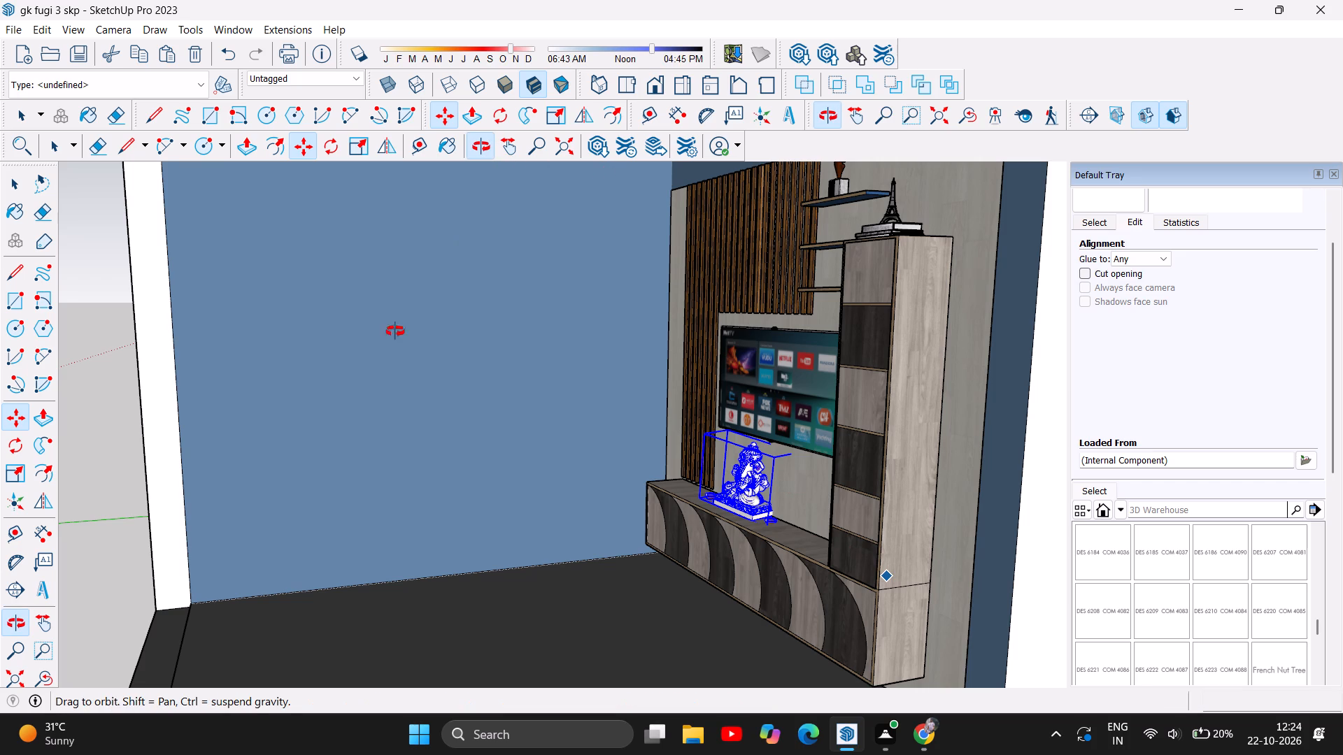
left_click_drag(404, 419, 732, 471)
scroll(602, 314, "up", 3)
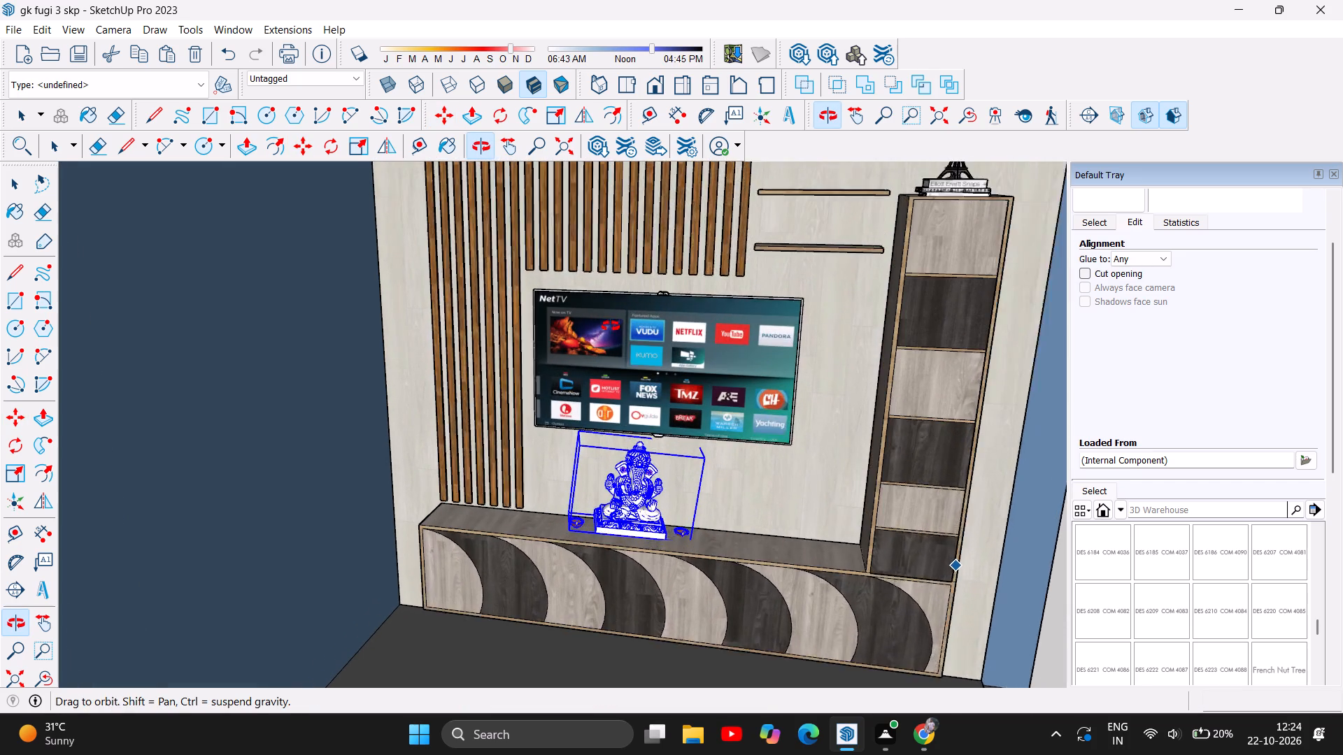
scroll(611, 326, "up", 2)
scroll(616, 545, "up", 4)
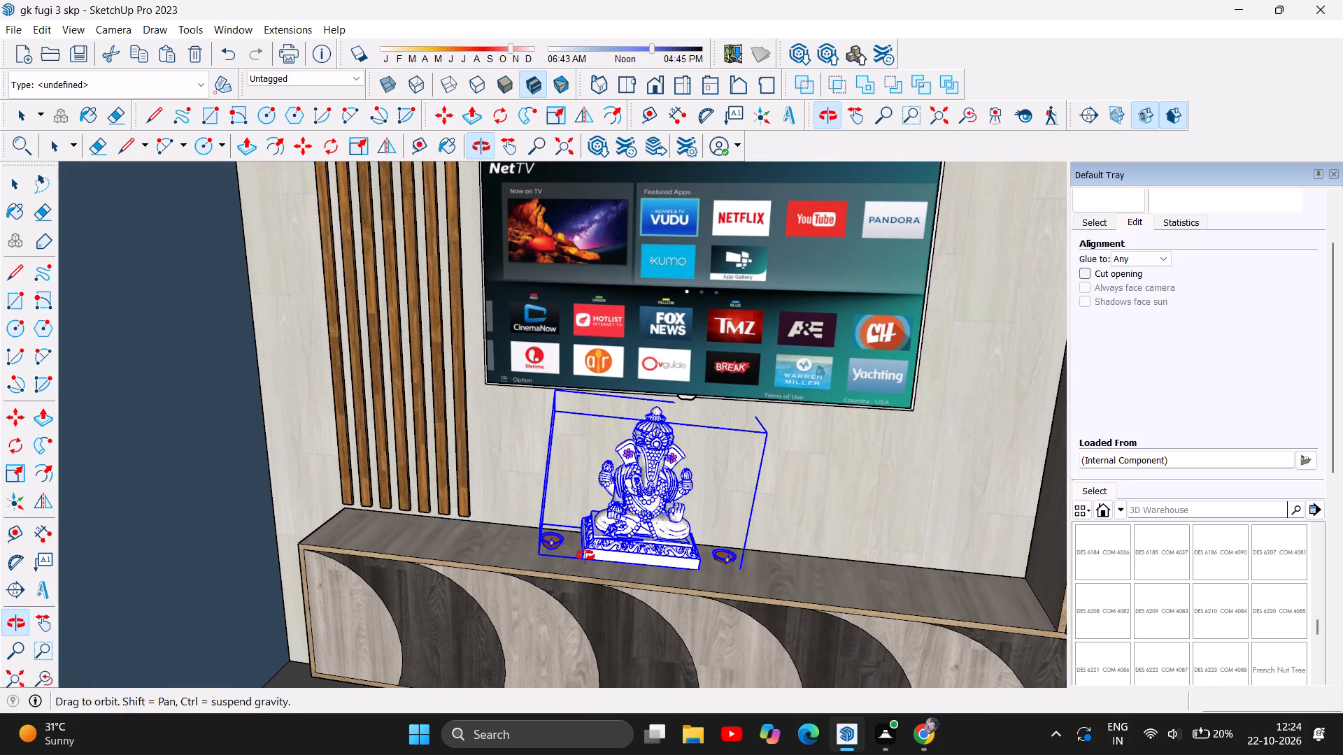
scroll(616, 597, "up", 7)
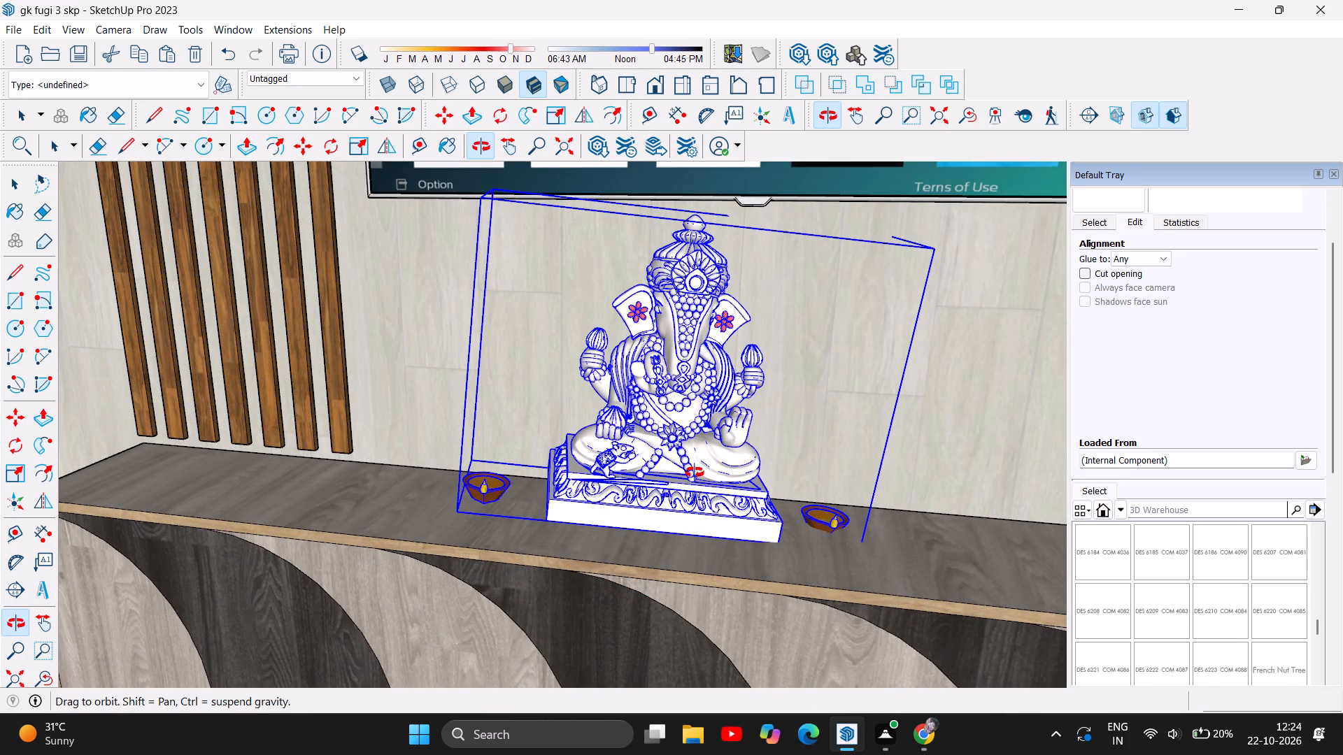
left_click(508, 115)
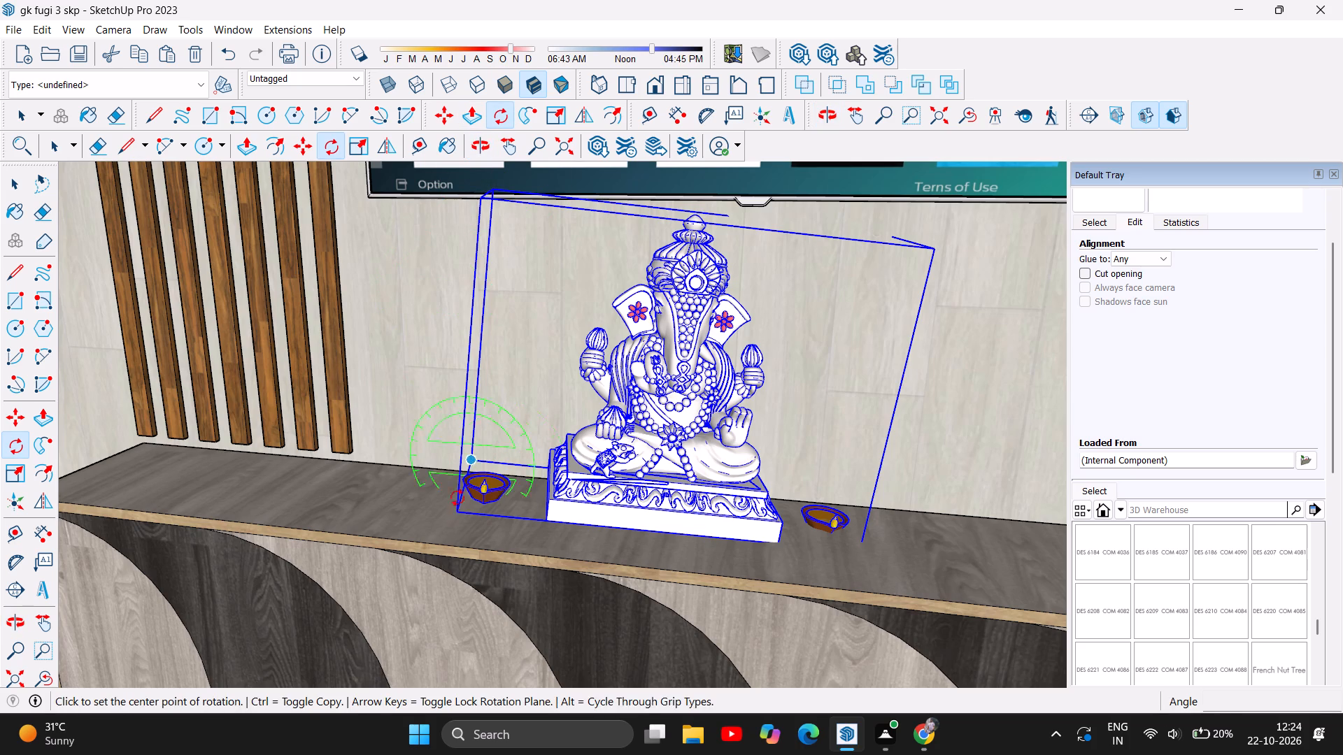
left_click(457, 515)
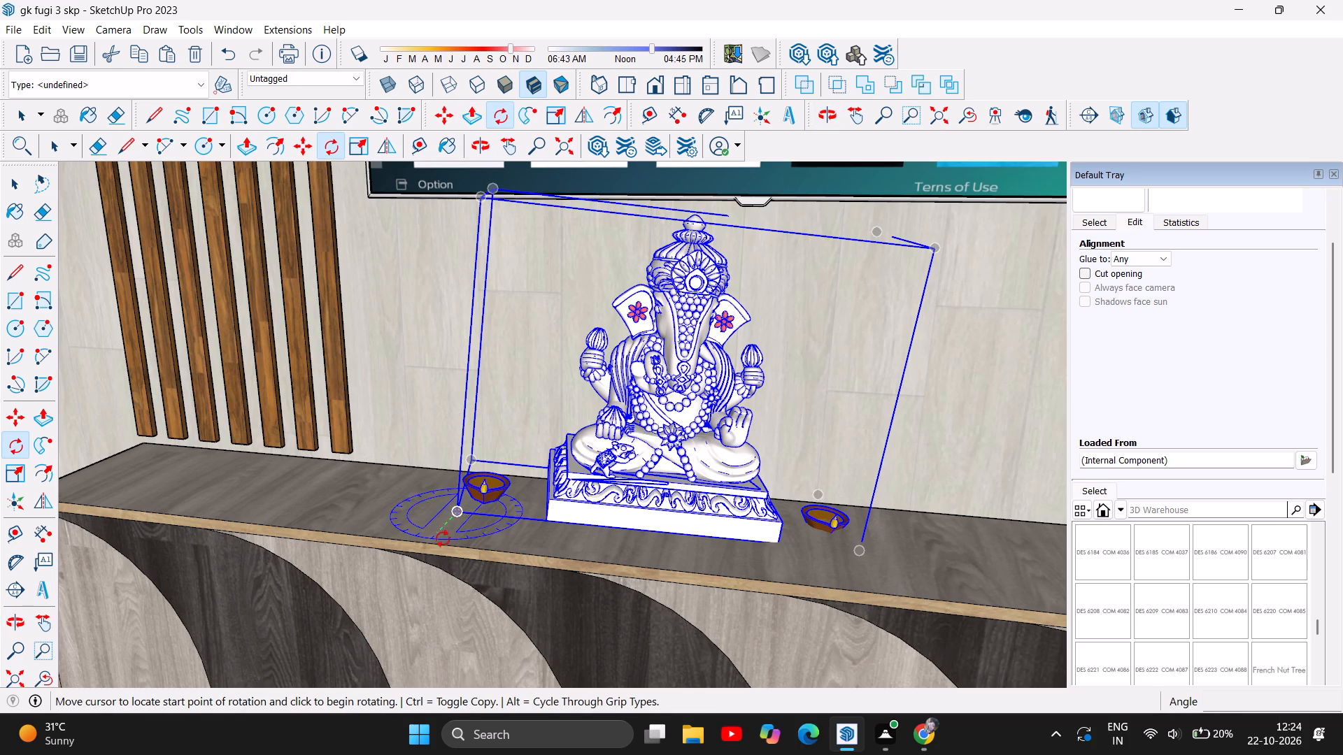
left_click(467, 582)
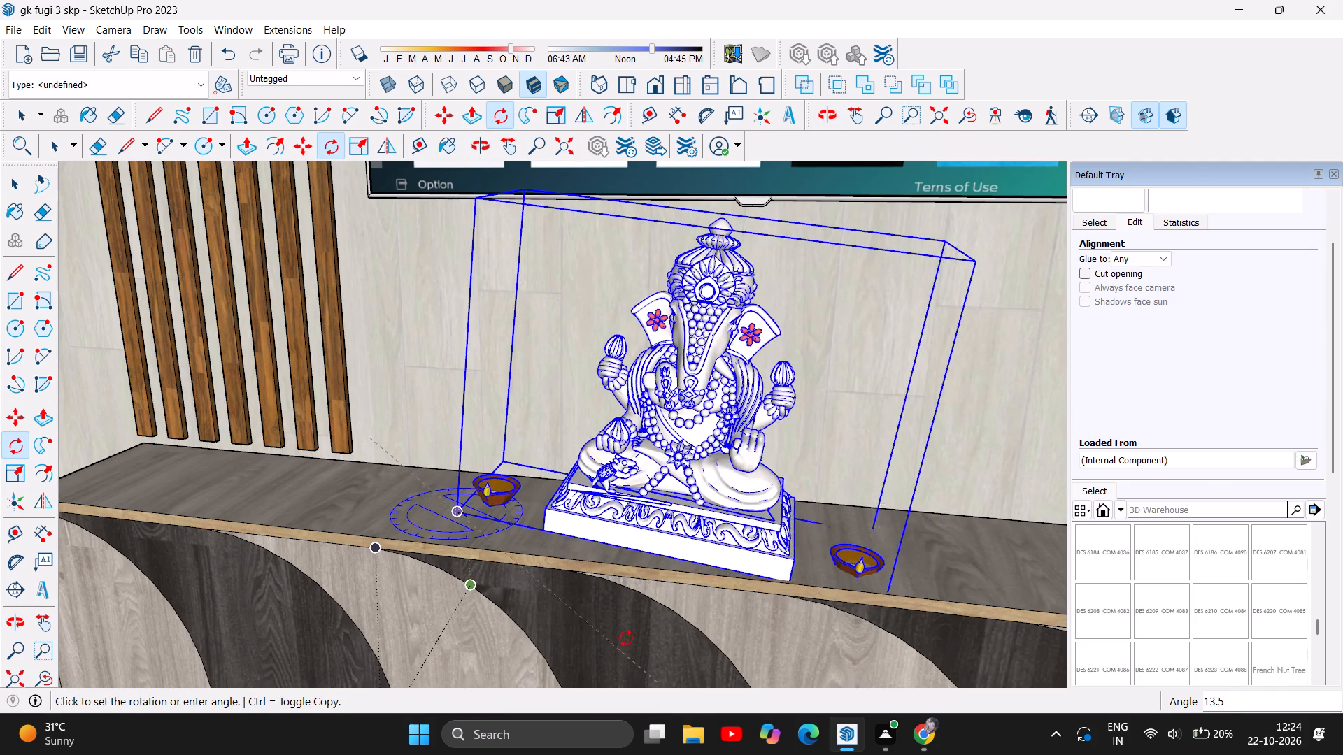
left_click(646, 608)
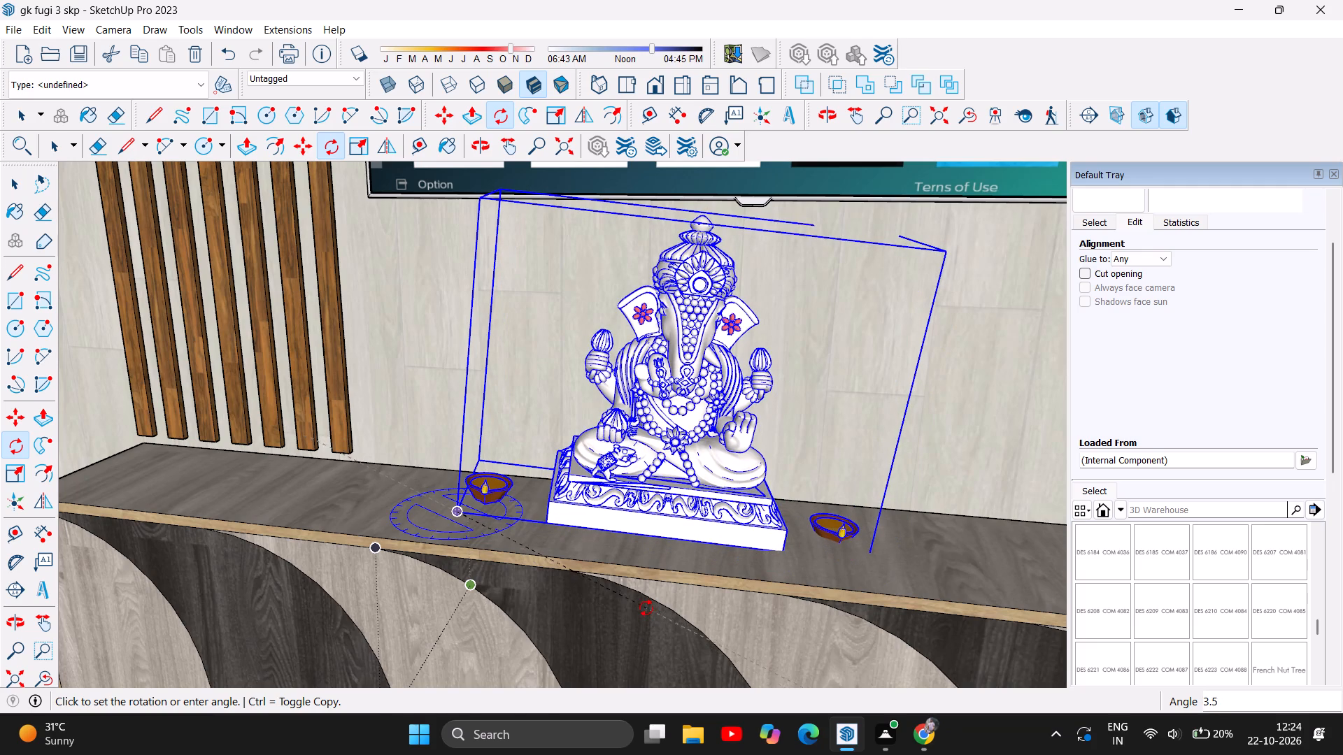
left_click(947, 256)
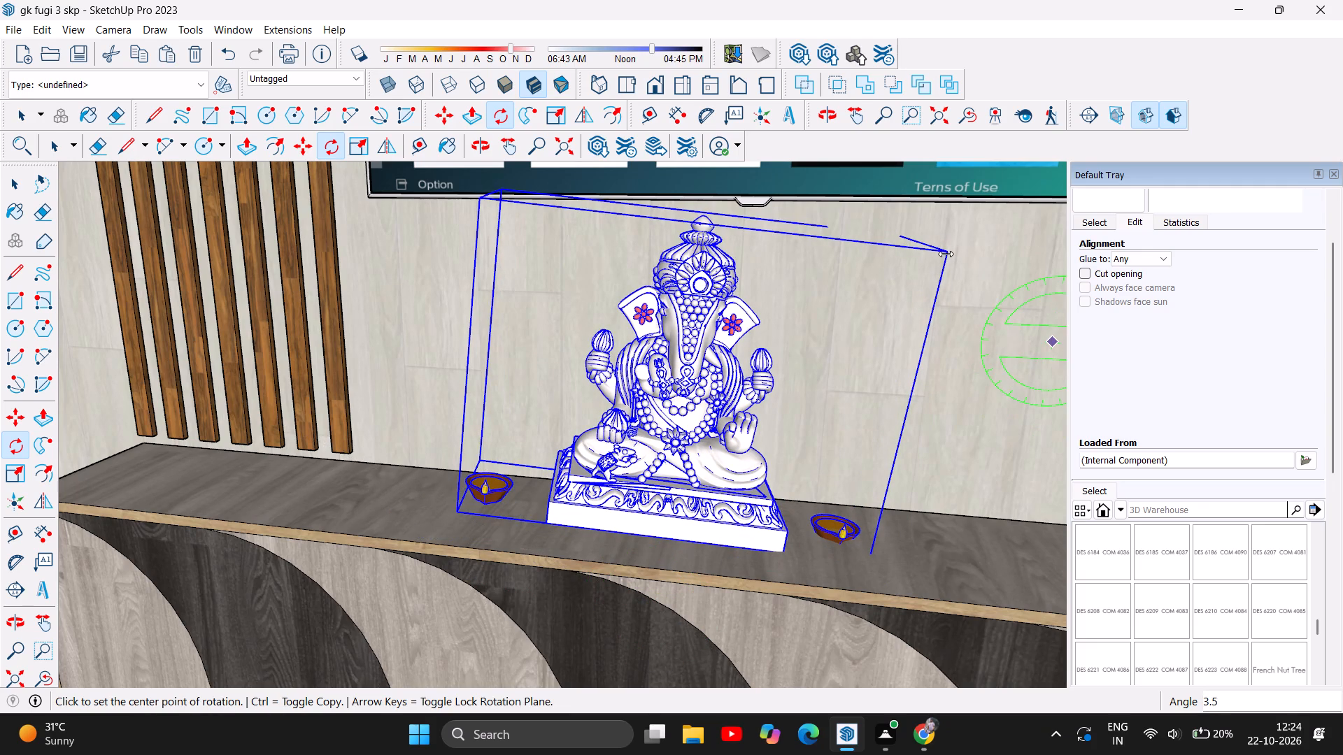
Rotate the Ganesha idol 5.6° in the vertical plane parallel to the TV wall, centred on its bounding box's upper front corner.
left_click_drag(945, 251, 949, 196)
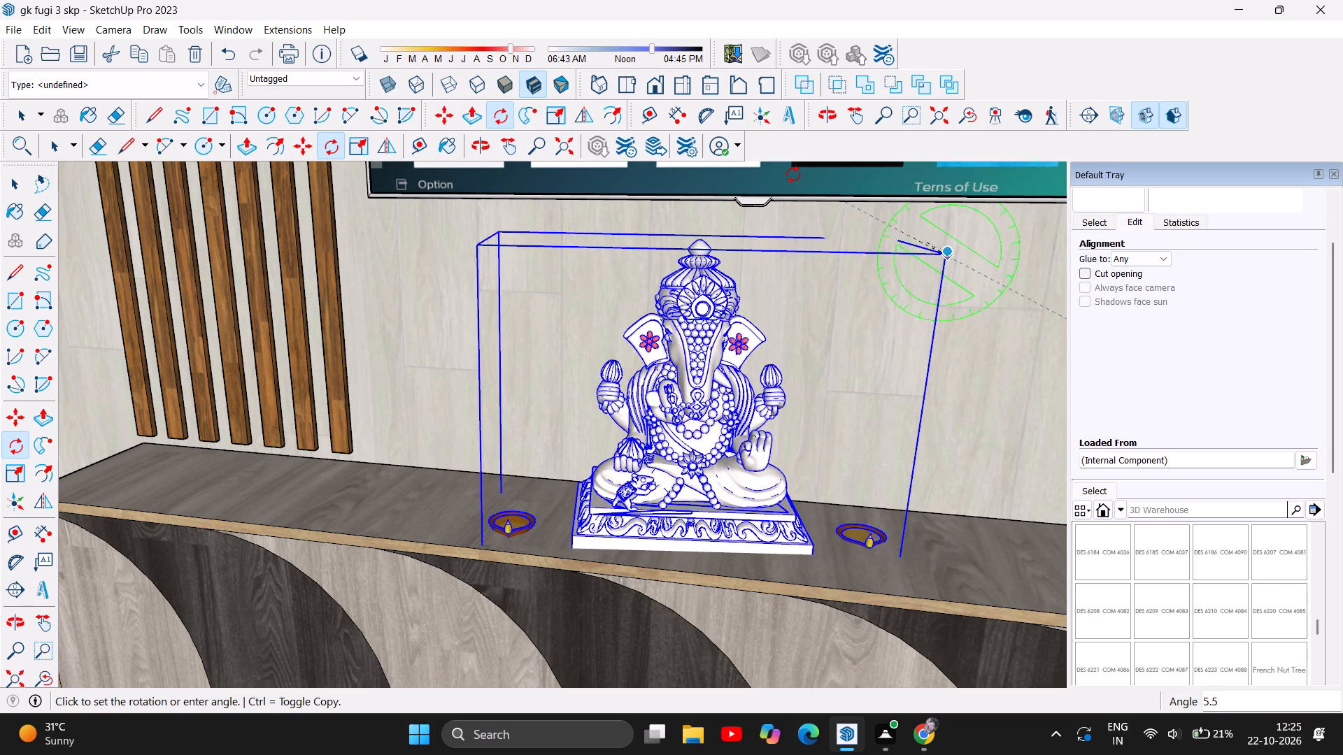
left_click(759, 139)
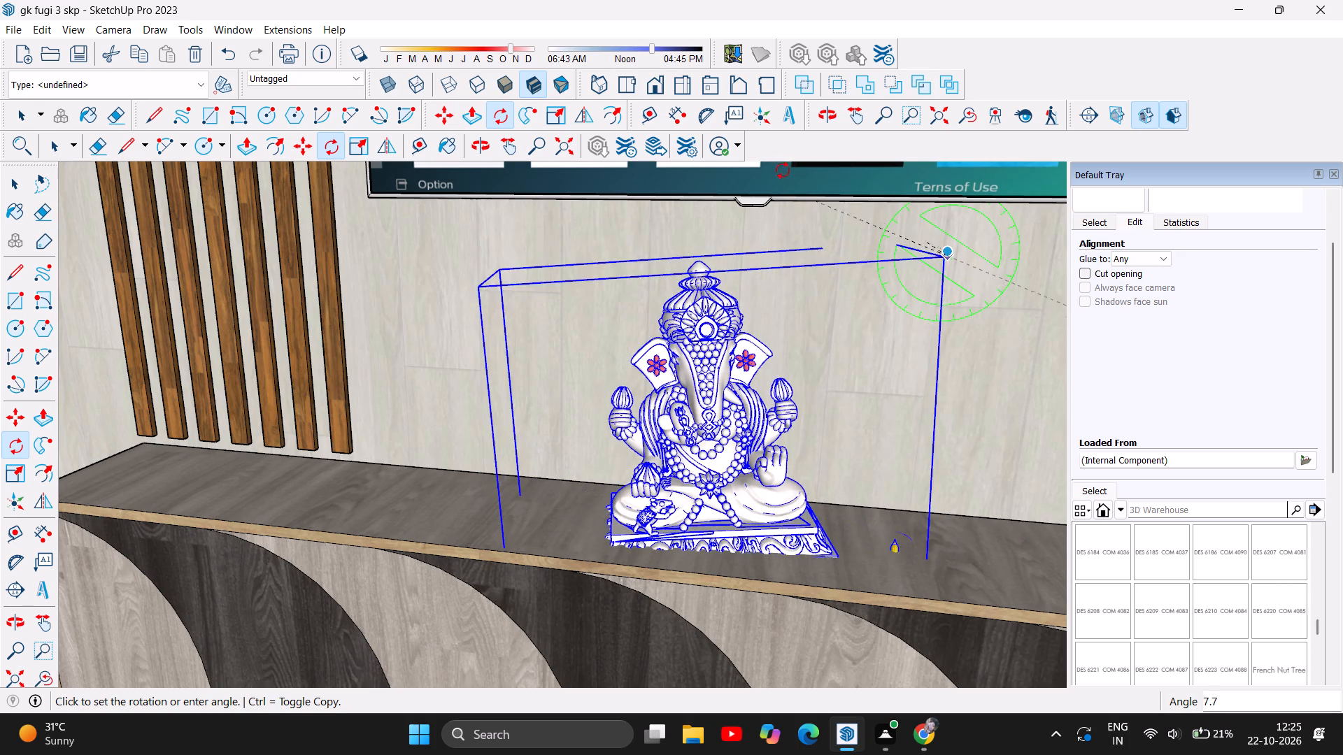
left_click(775, 166)
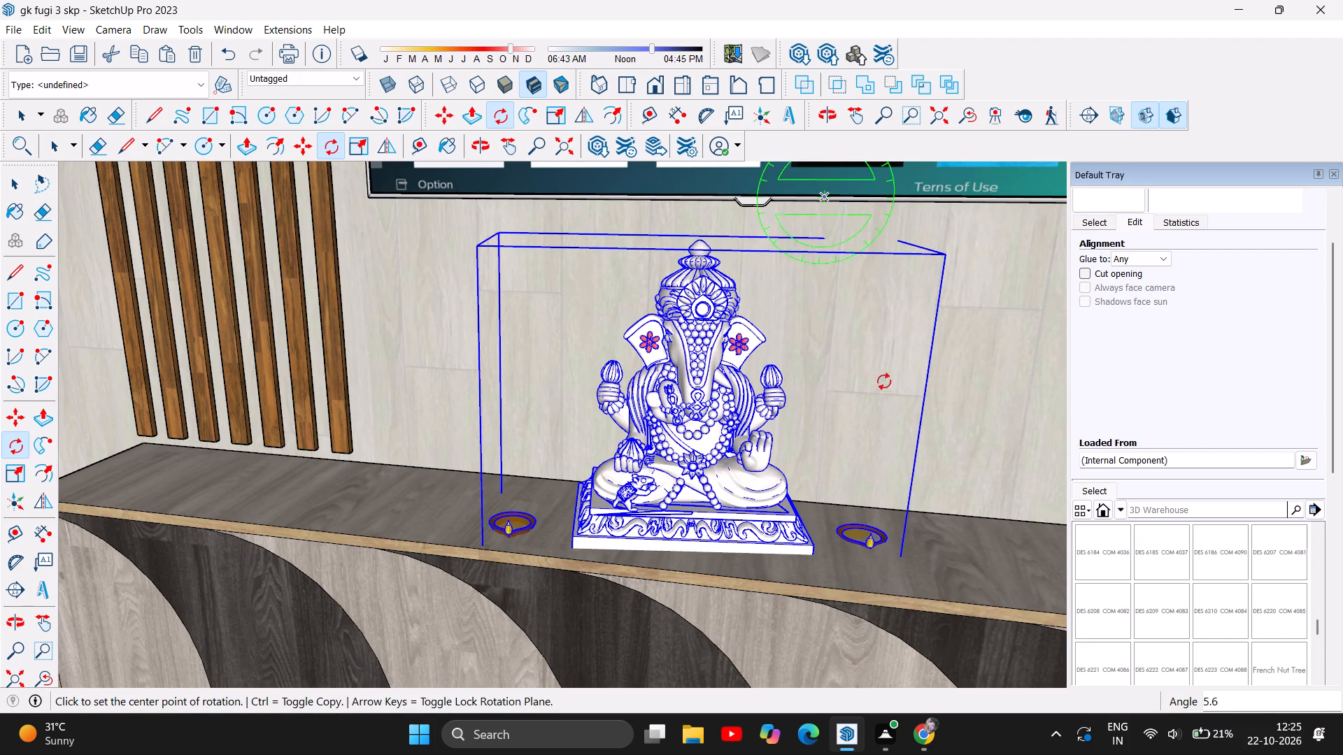
Move the Ganesha idol about 6 3/4" along the console toward the wooden slats.
scroll(729, 380, "down", 3)
scroll(604, 454, "down", 5)
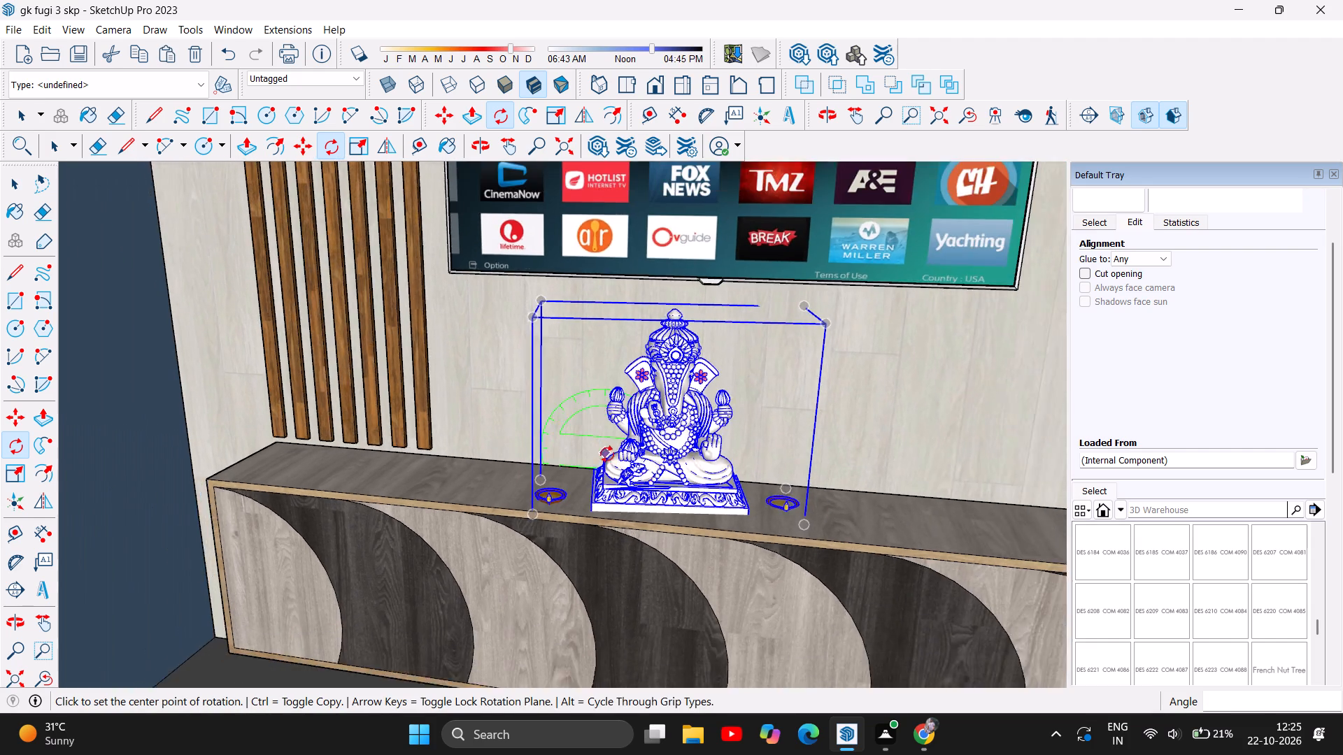
scroll(697, 528, "down", 4)
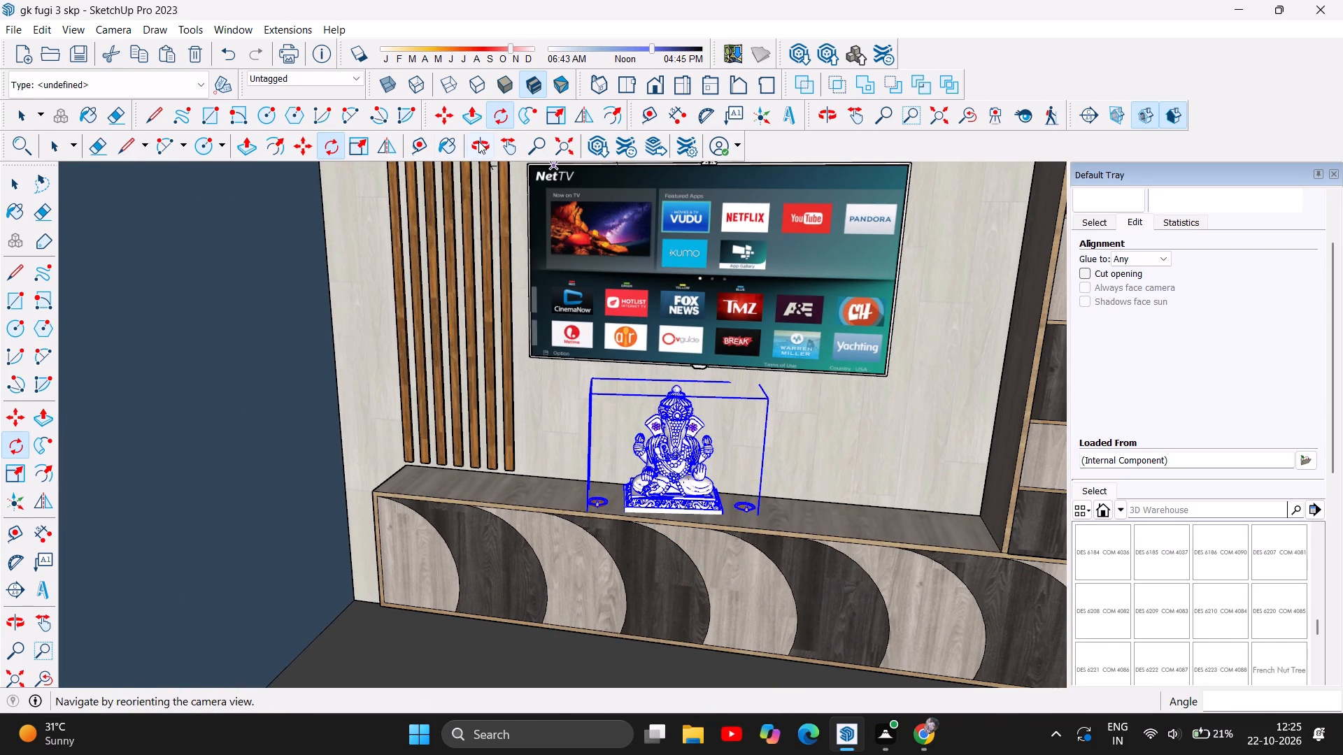
left_click(448, 119)
left_click_drag(678, 475, 679, 449)
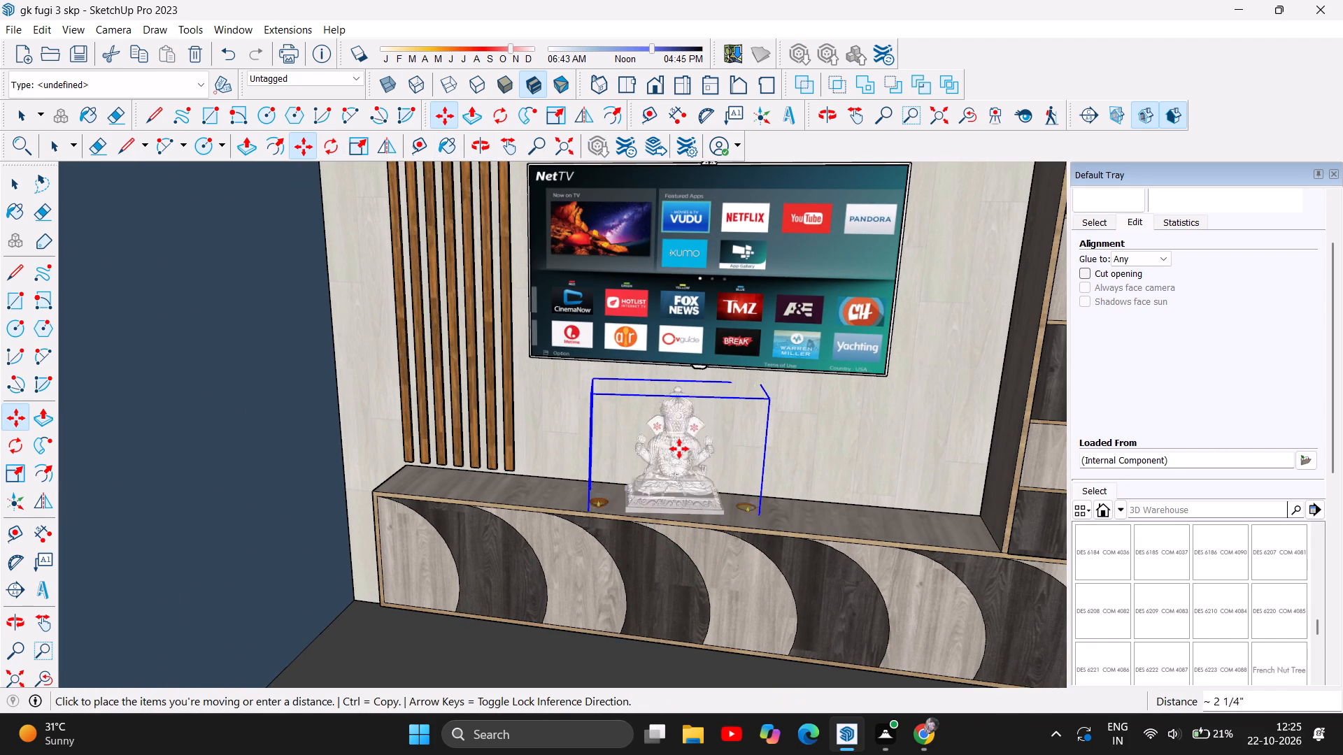
left_click_drag(679, 449, 632, 480)
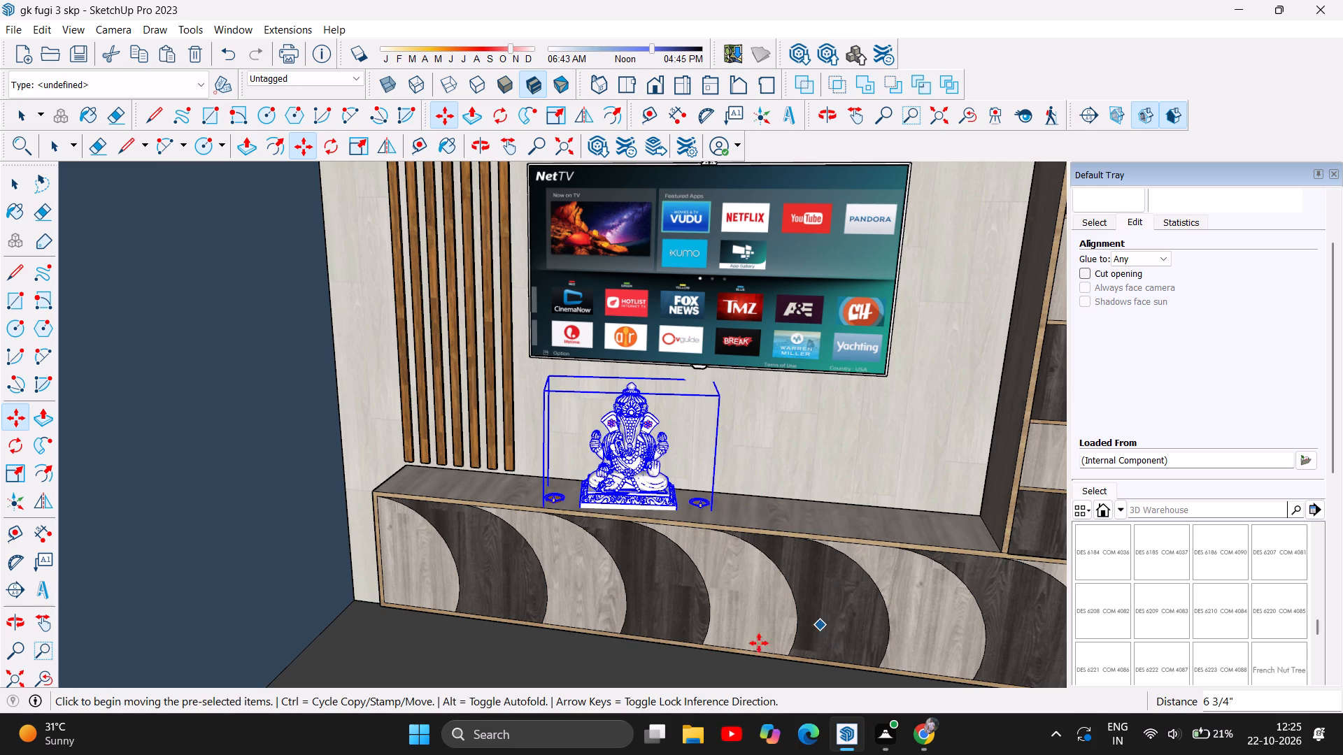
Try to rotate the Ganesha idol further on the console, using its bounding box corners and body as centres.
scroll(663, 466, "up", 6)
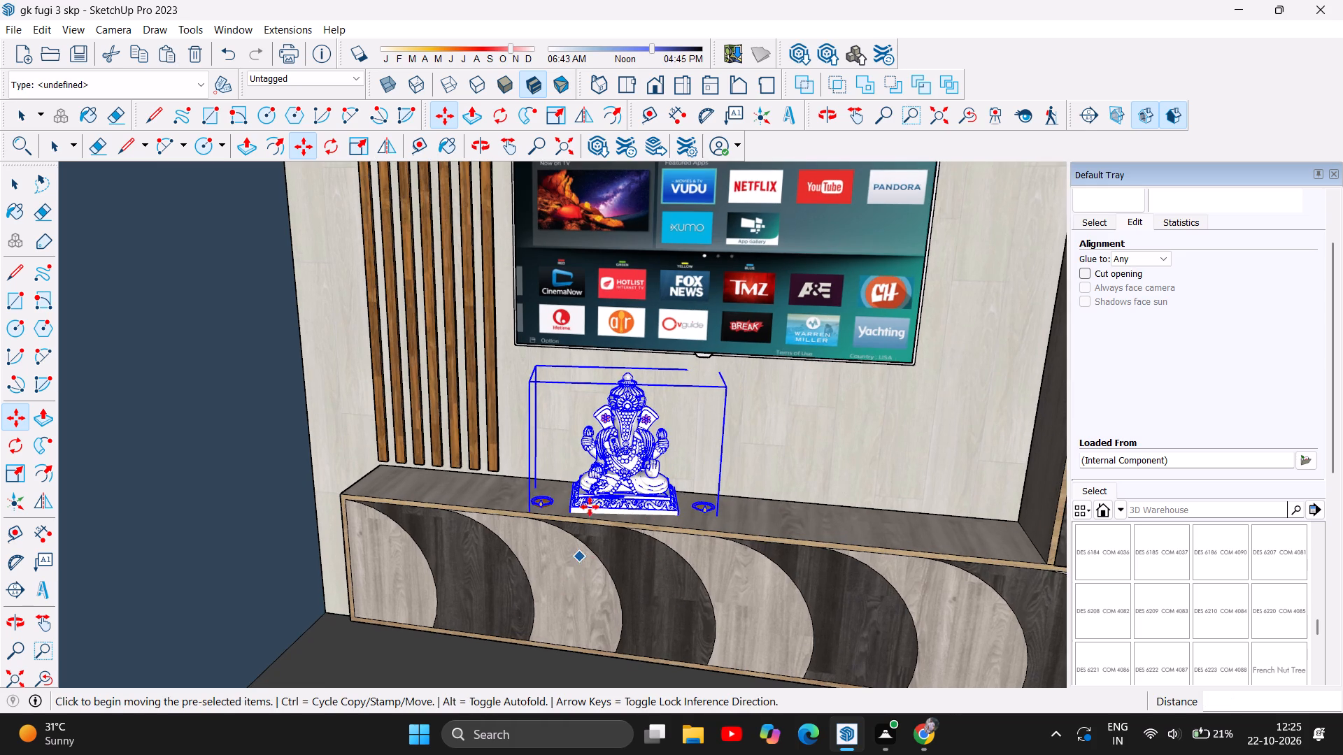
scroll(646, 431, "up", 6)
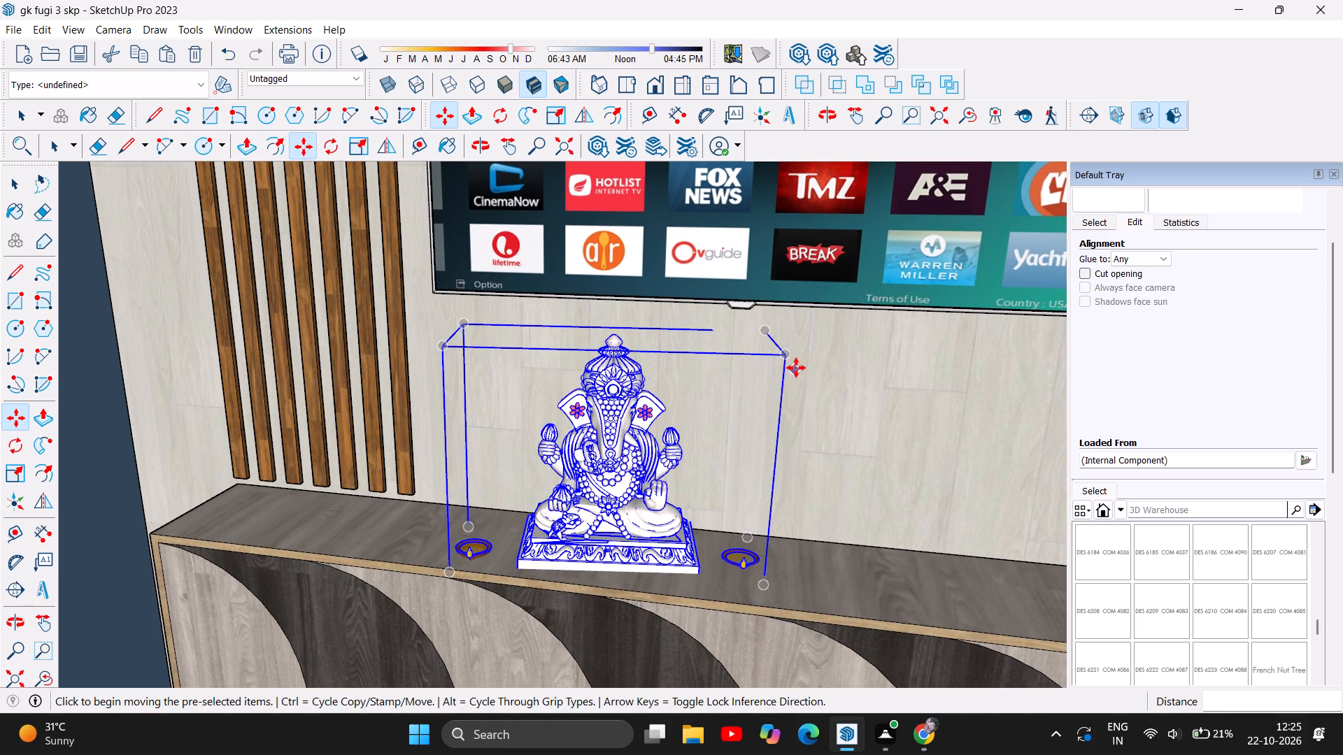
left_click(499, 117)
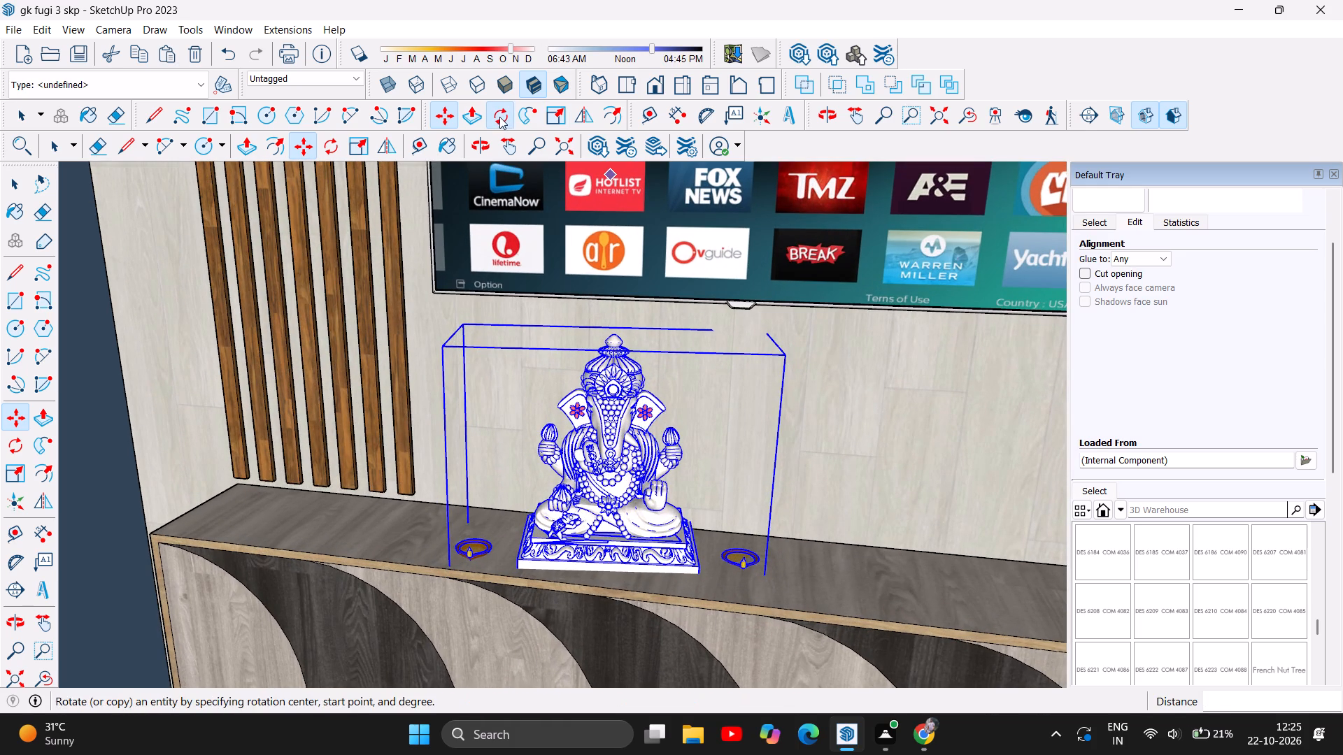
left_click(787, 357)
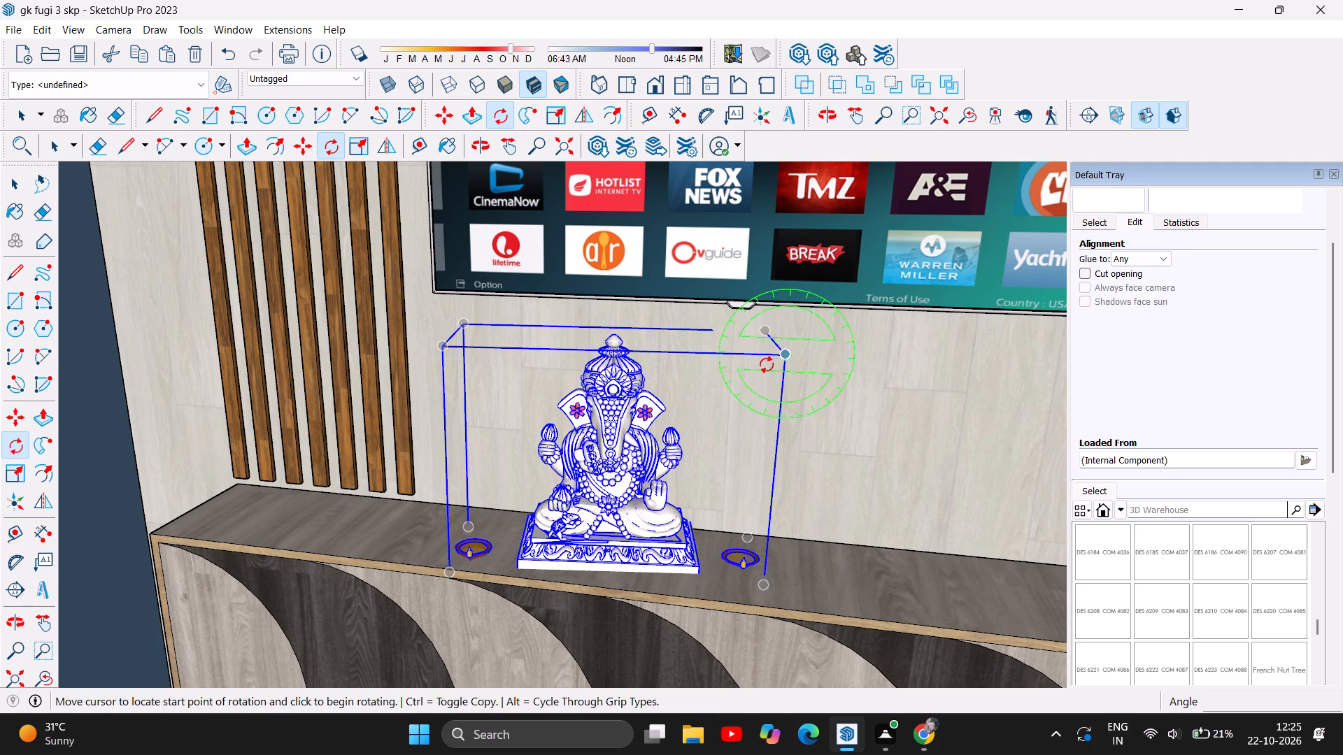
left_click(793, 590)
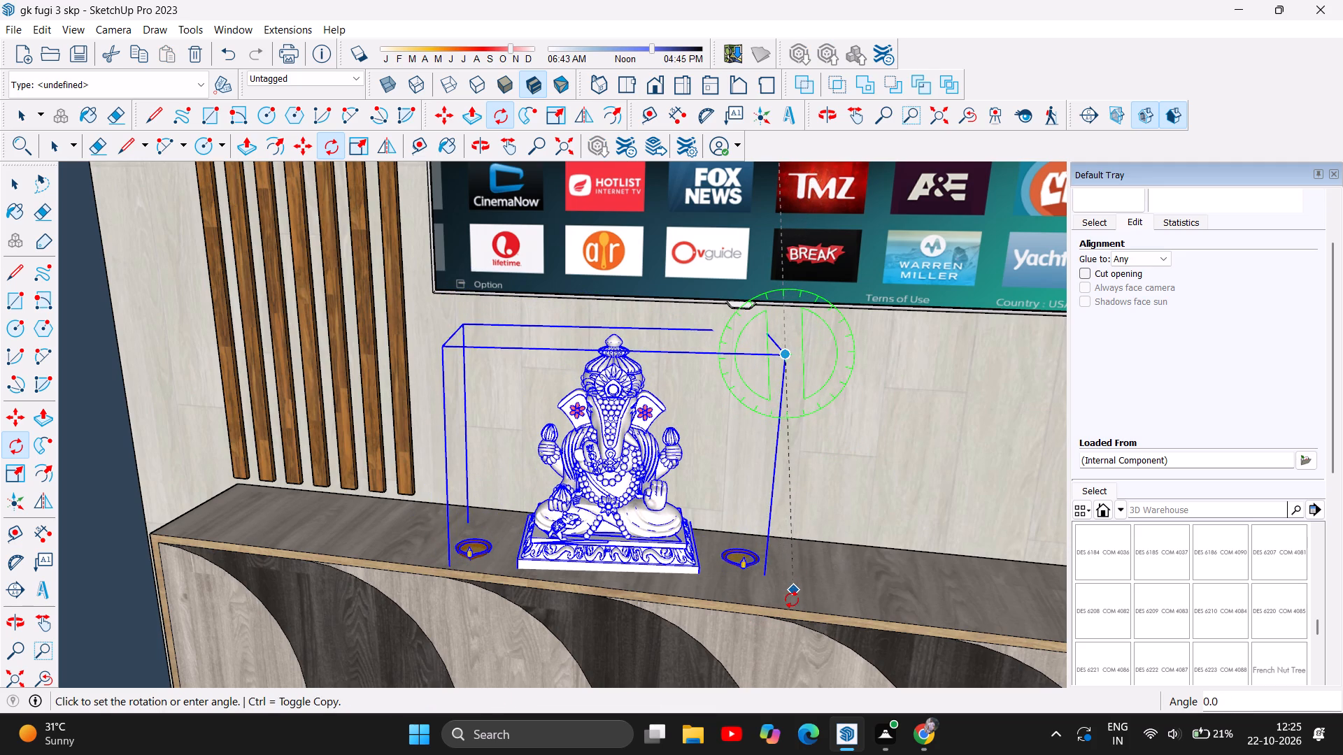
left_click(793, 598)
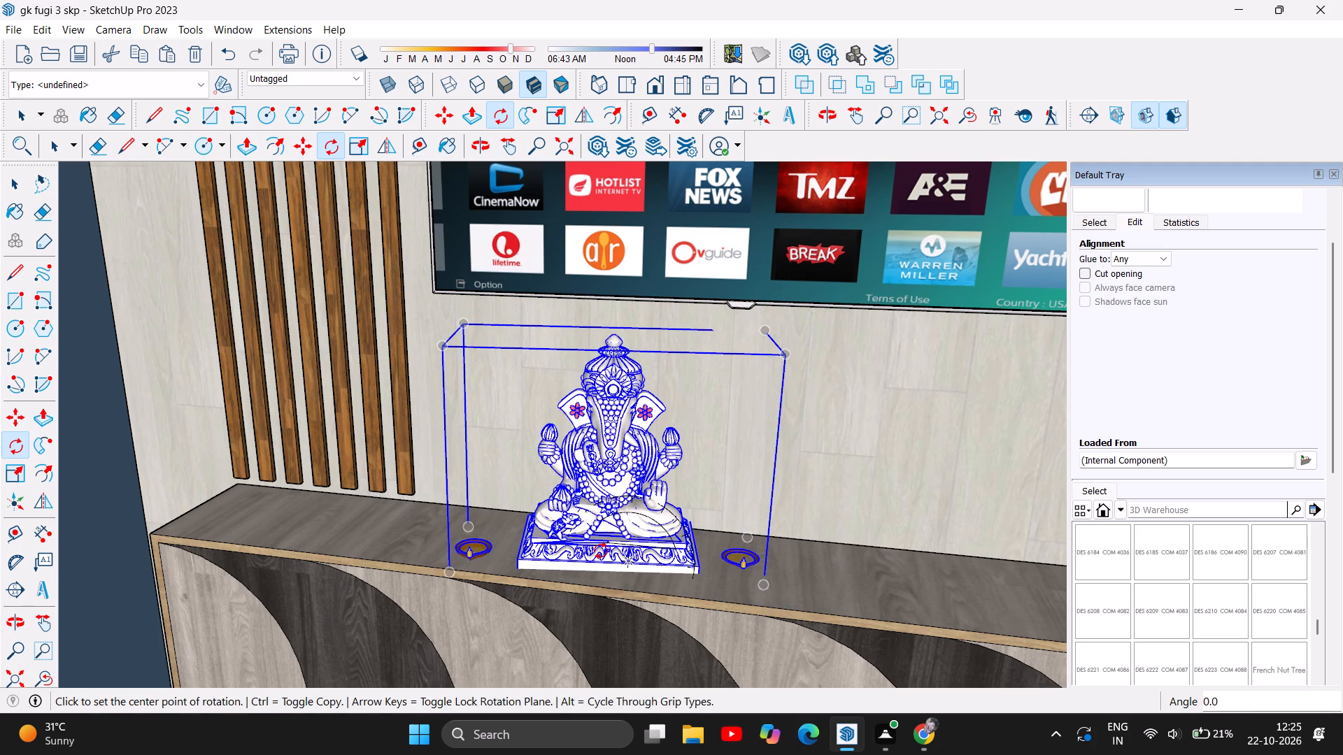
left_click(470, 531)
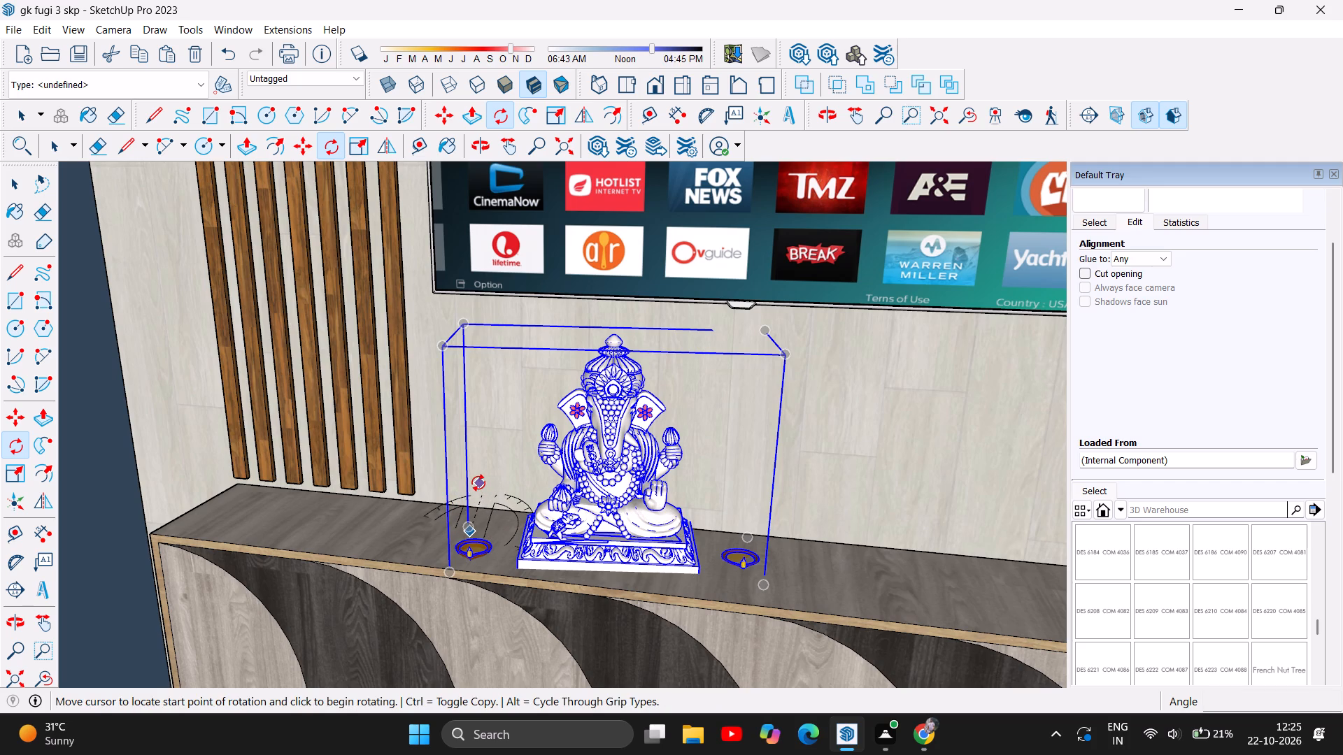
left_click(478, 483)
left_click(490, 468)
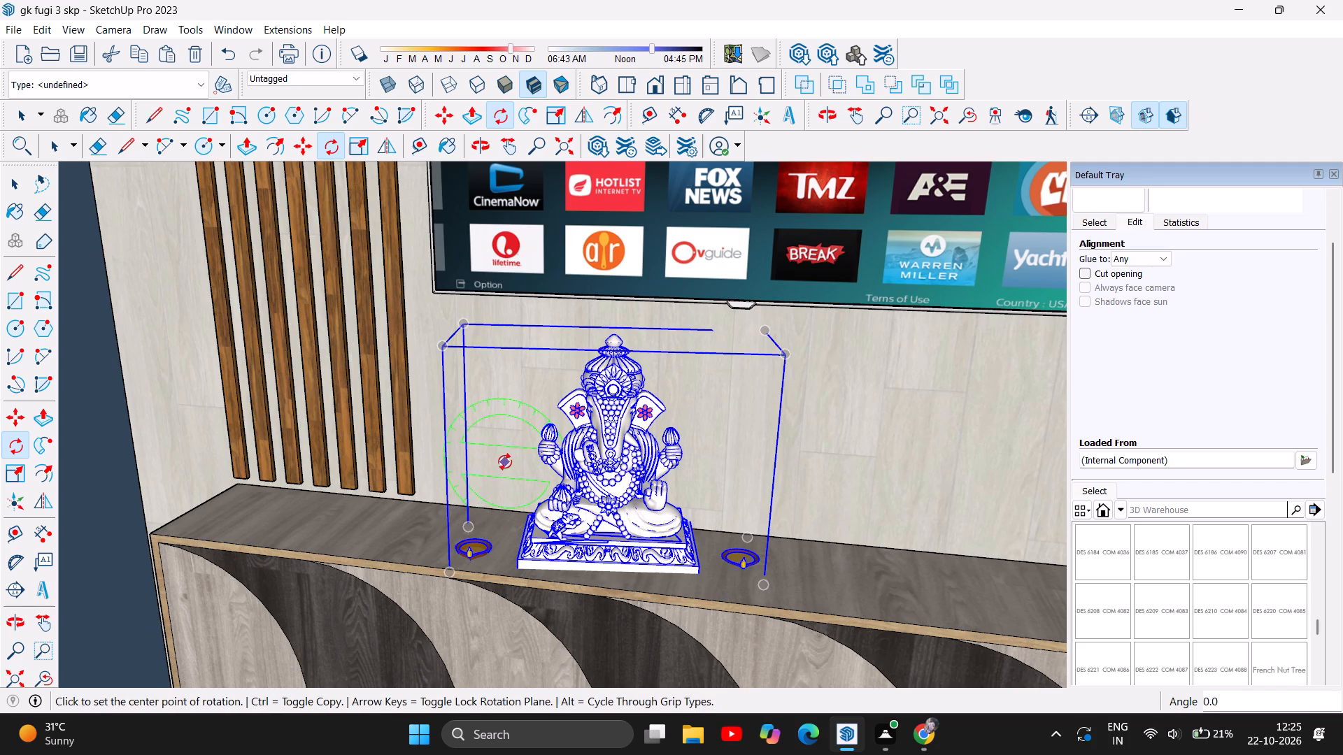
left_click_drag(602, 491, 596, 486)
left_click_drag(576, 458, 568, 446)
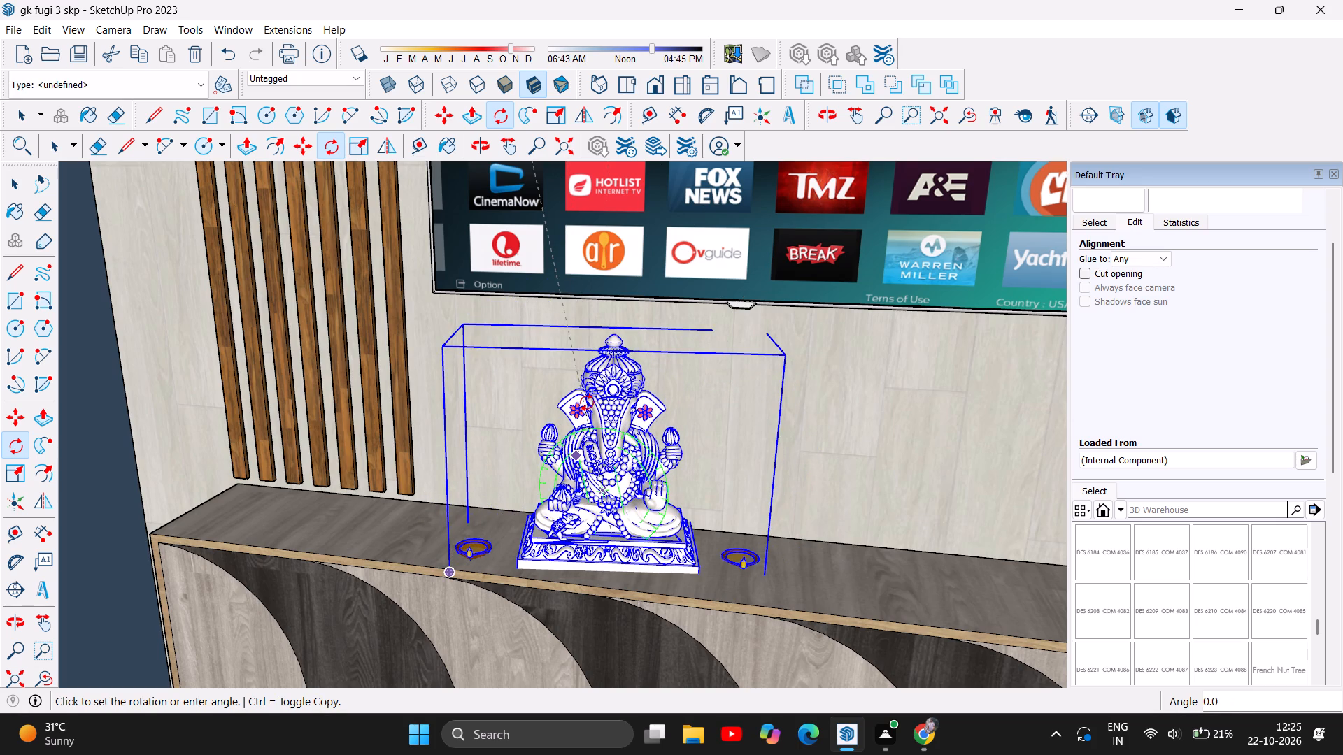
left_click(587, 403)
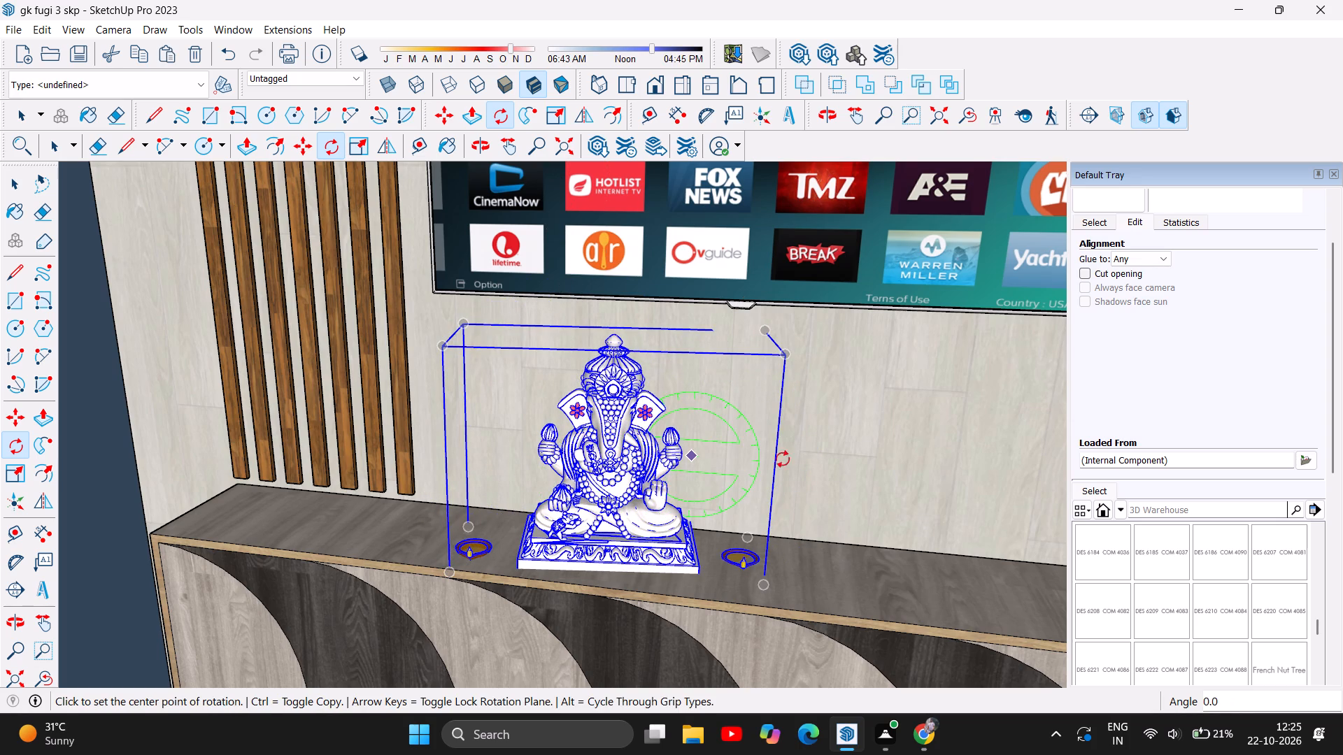
Move the Ganesha idol about 5' 11 9/16" from the console up to the lowest floating shelf beside the slats.
left_click(443, 110)
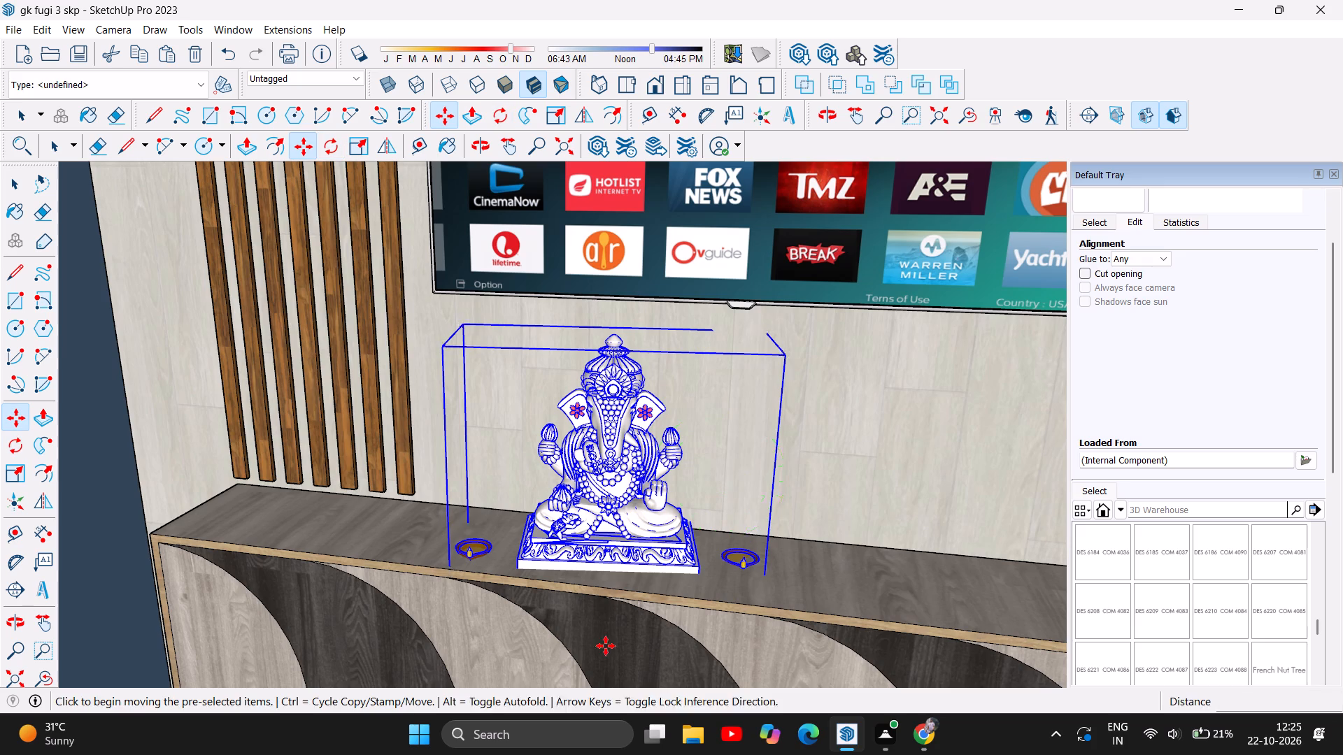
left_click(581, 494)
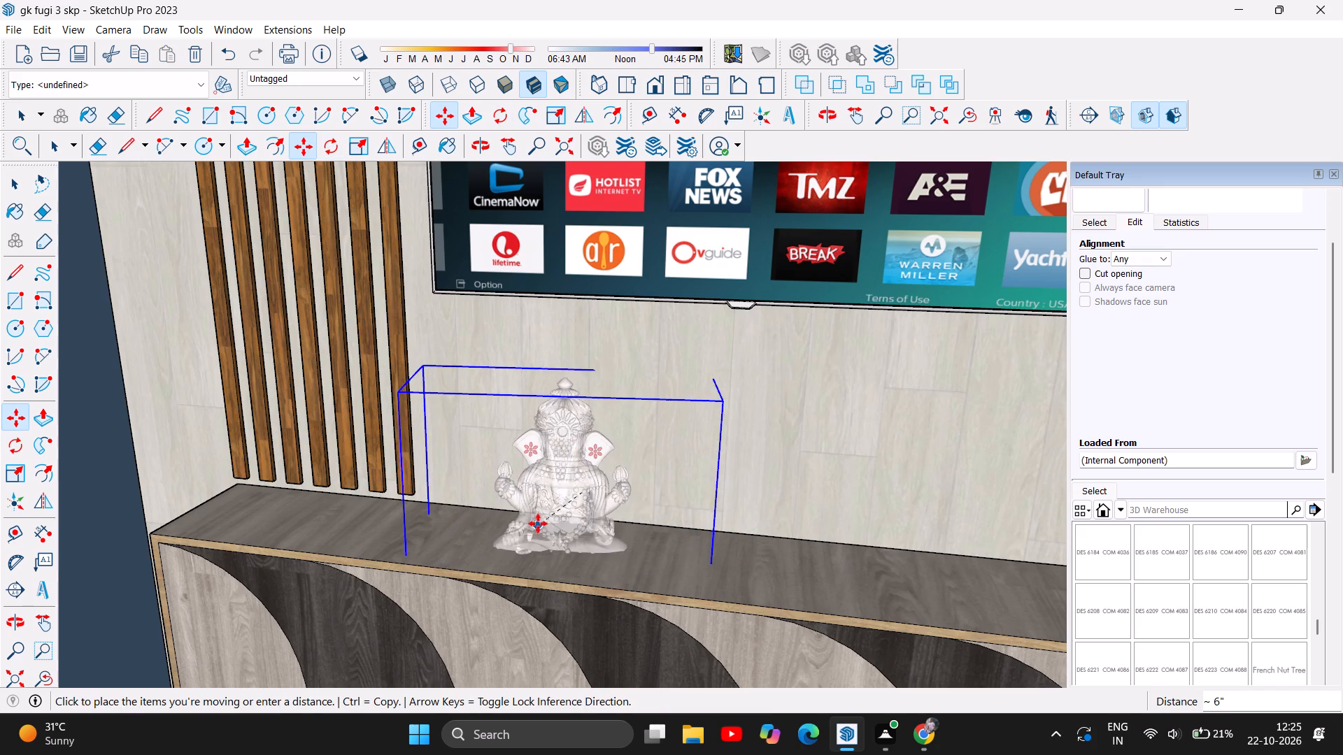
scroll(538, 522, "down", 6)
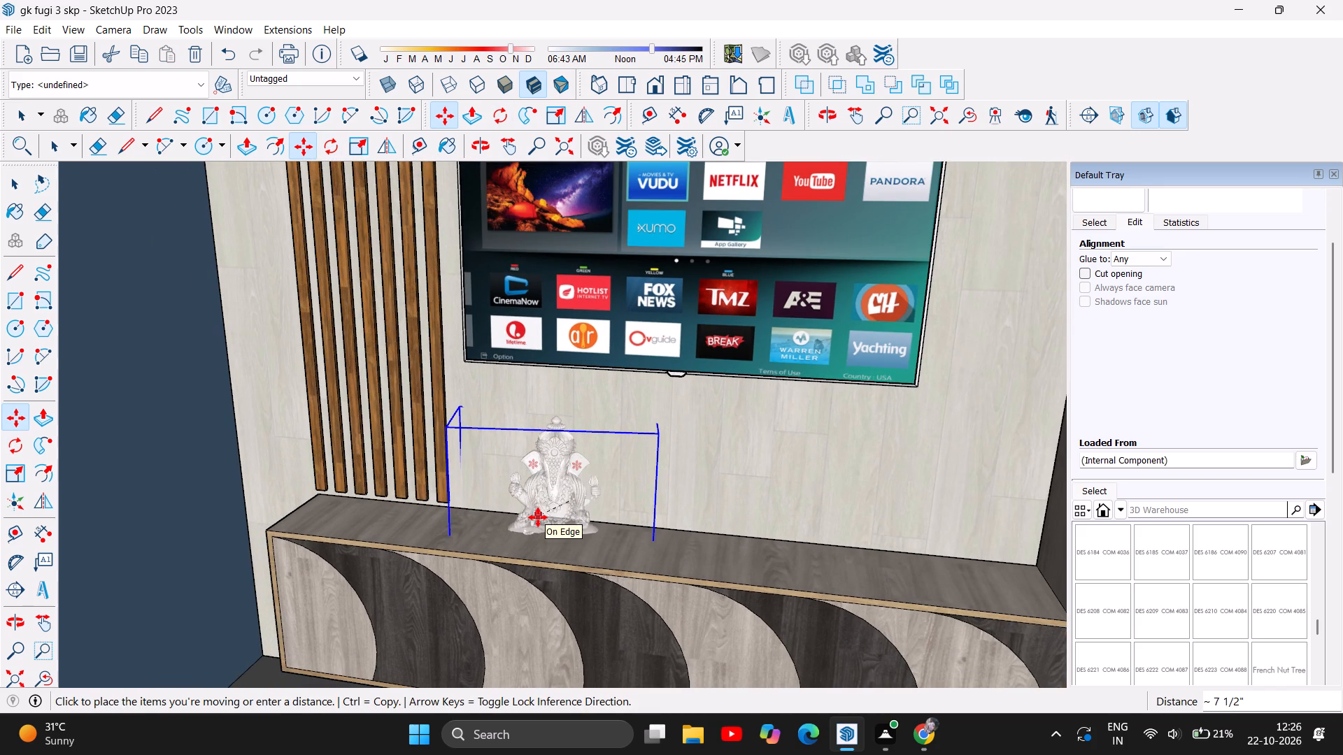
scroll(548, 516, "down", 2)
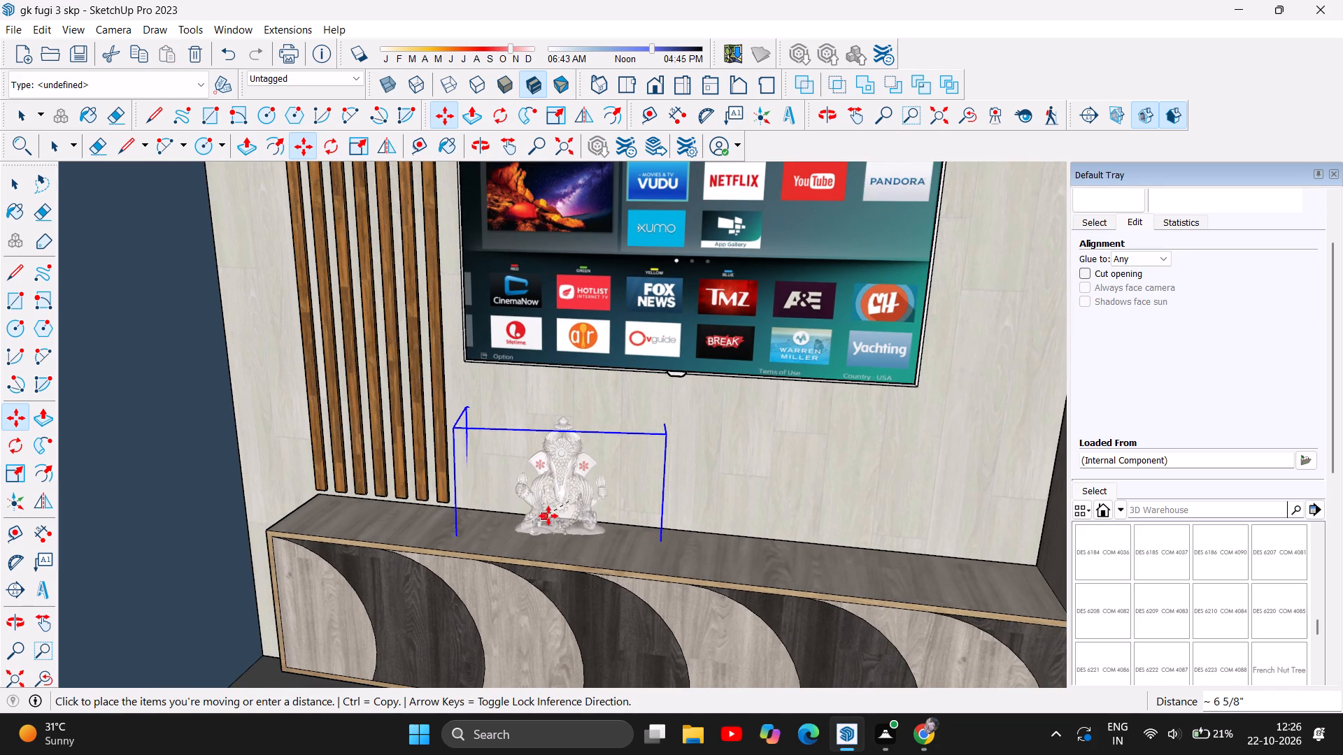
scroll(548, 516, "down", 5)
scroll(824, 595, "down", 5)
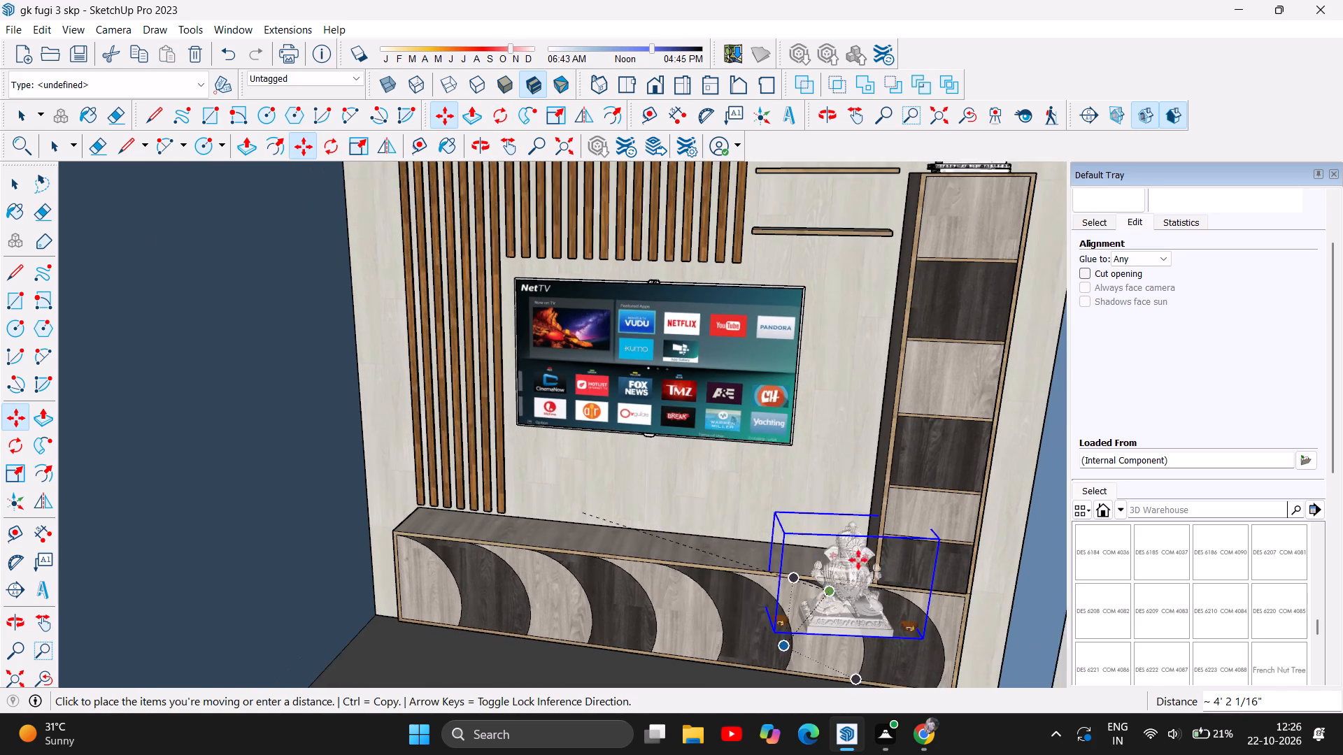
scroll(914, 340, "up", 1)
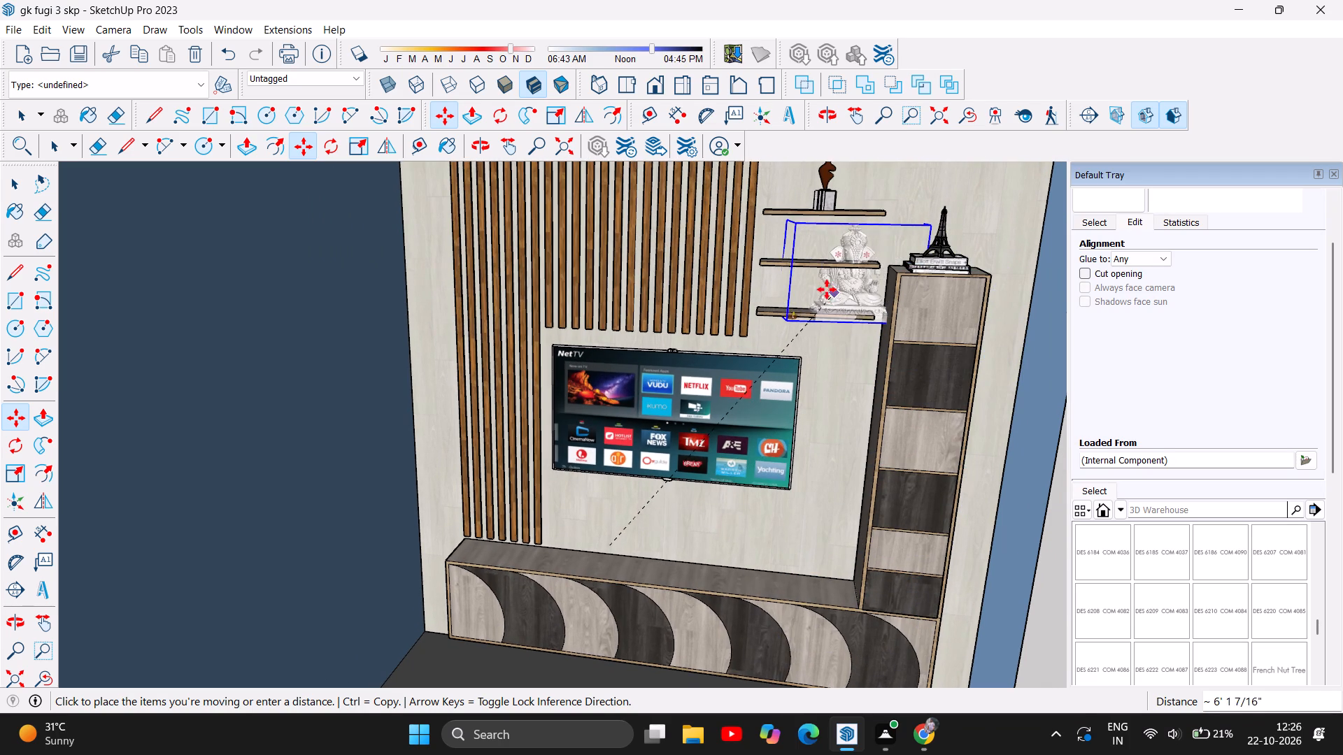
scroll(818, 288, "up", 10)
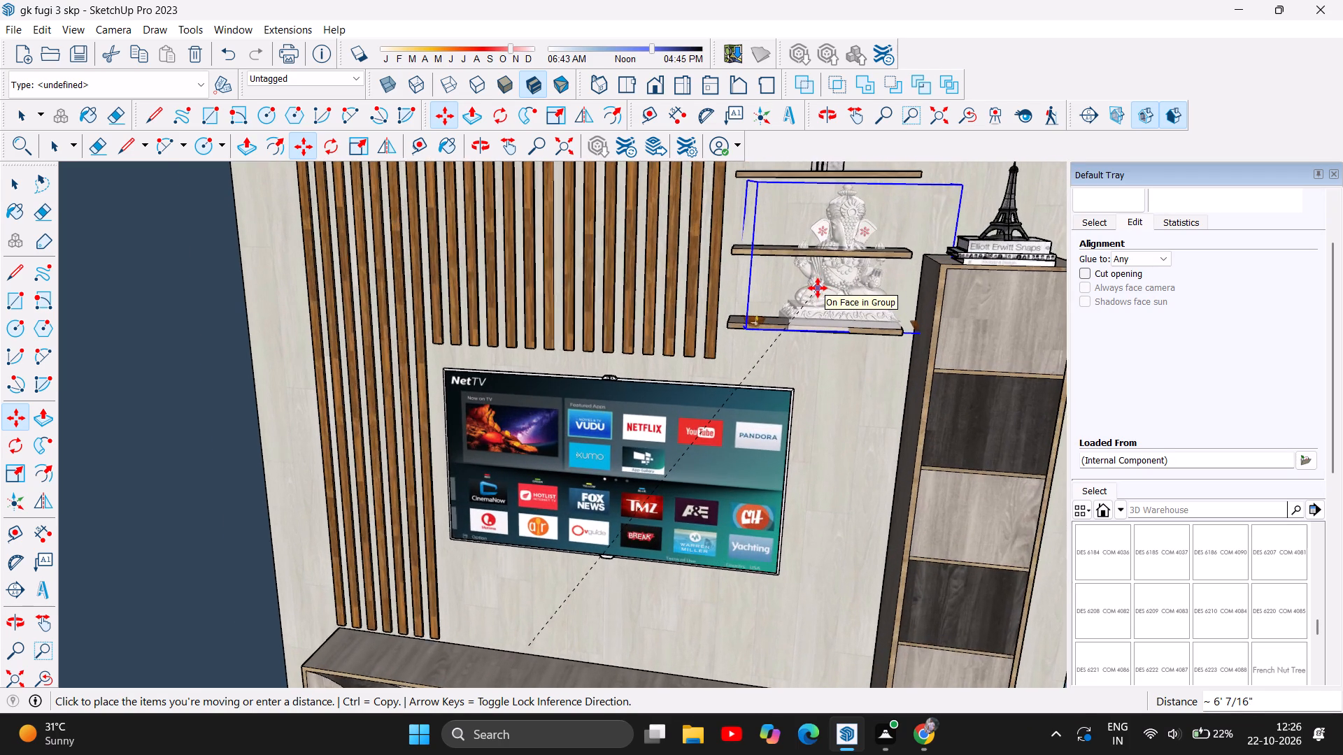
scroll(786, 288, "up", 5)
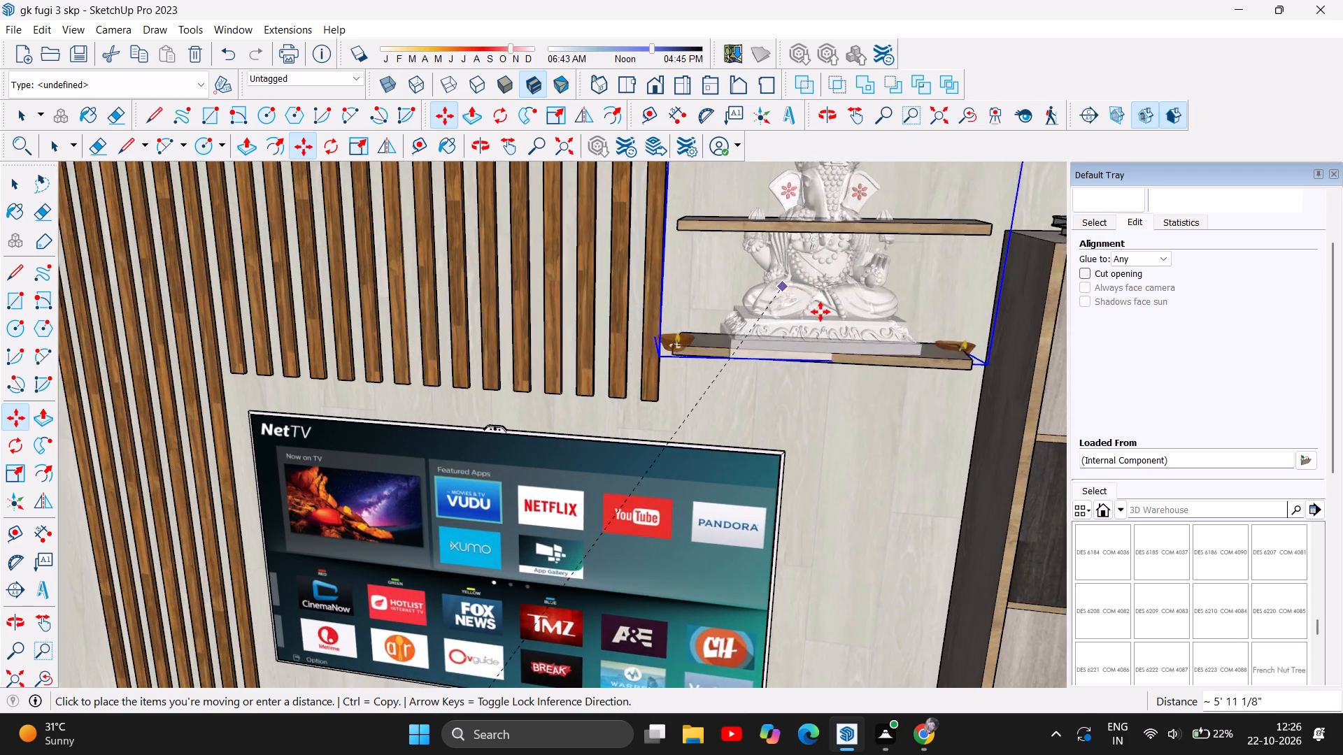
scroll(828, 316, "up", 2)
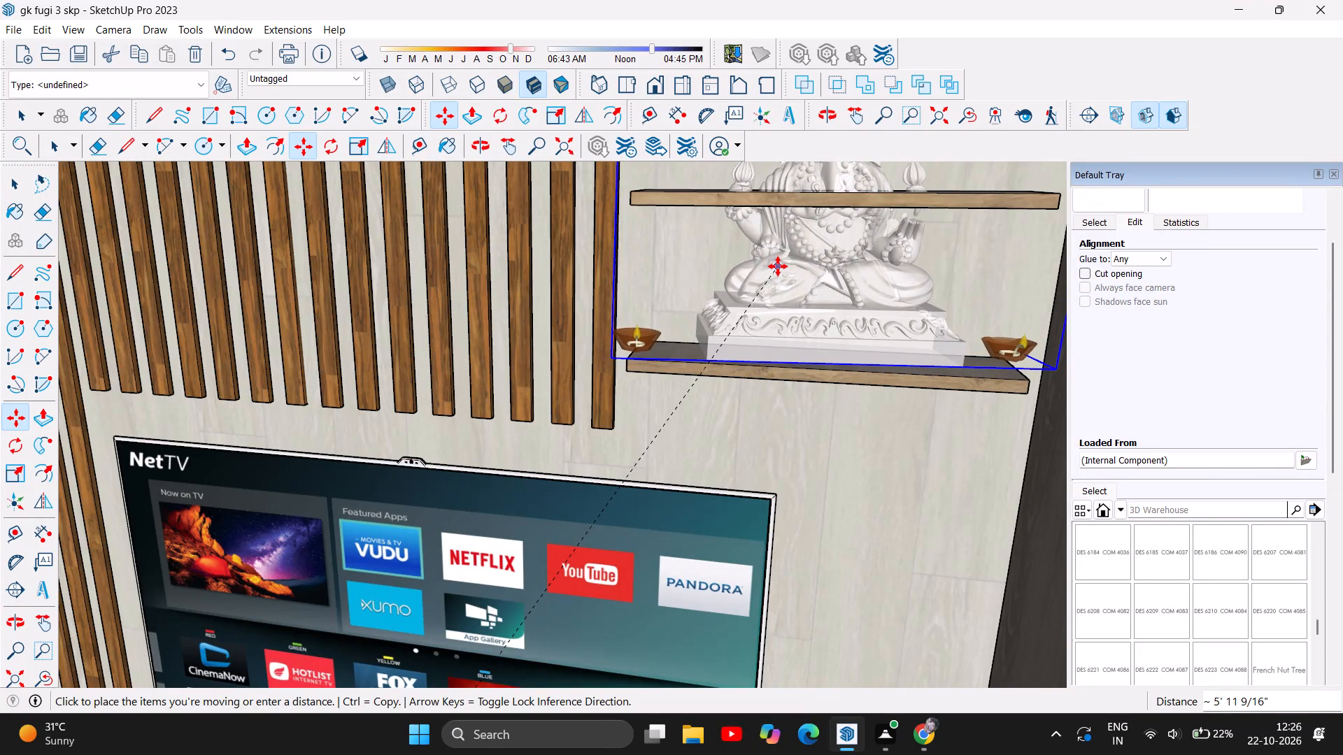
double_click(778, 266)
Scale the Ganesha idol and its oil lamps uniformly to about 0.36 so they fit between the floating shelves.
scroll(721, 470, "down", 3)
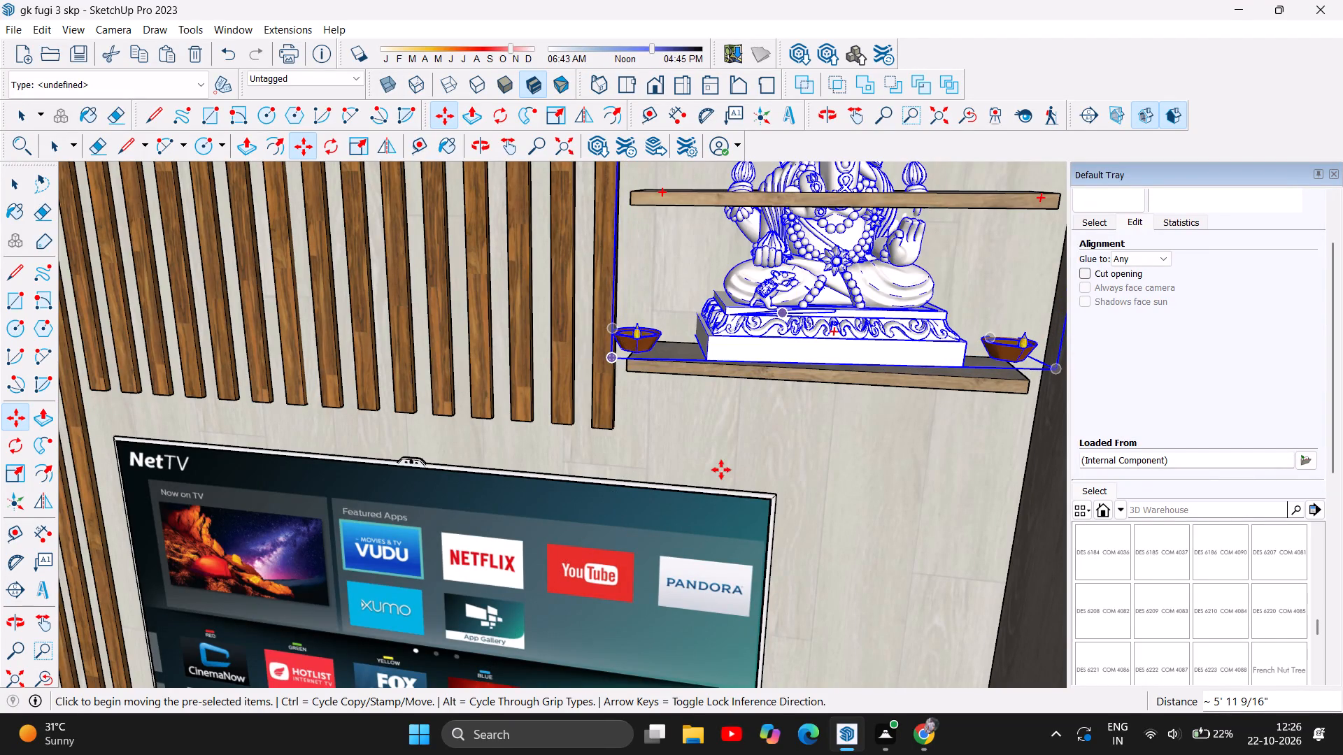
scroll(721, 470, "down", 2)
scroll(739, 537, "down", 11)
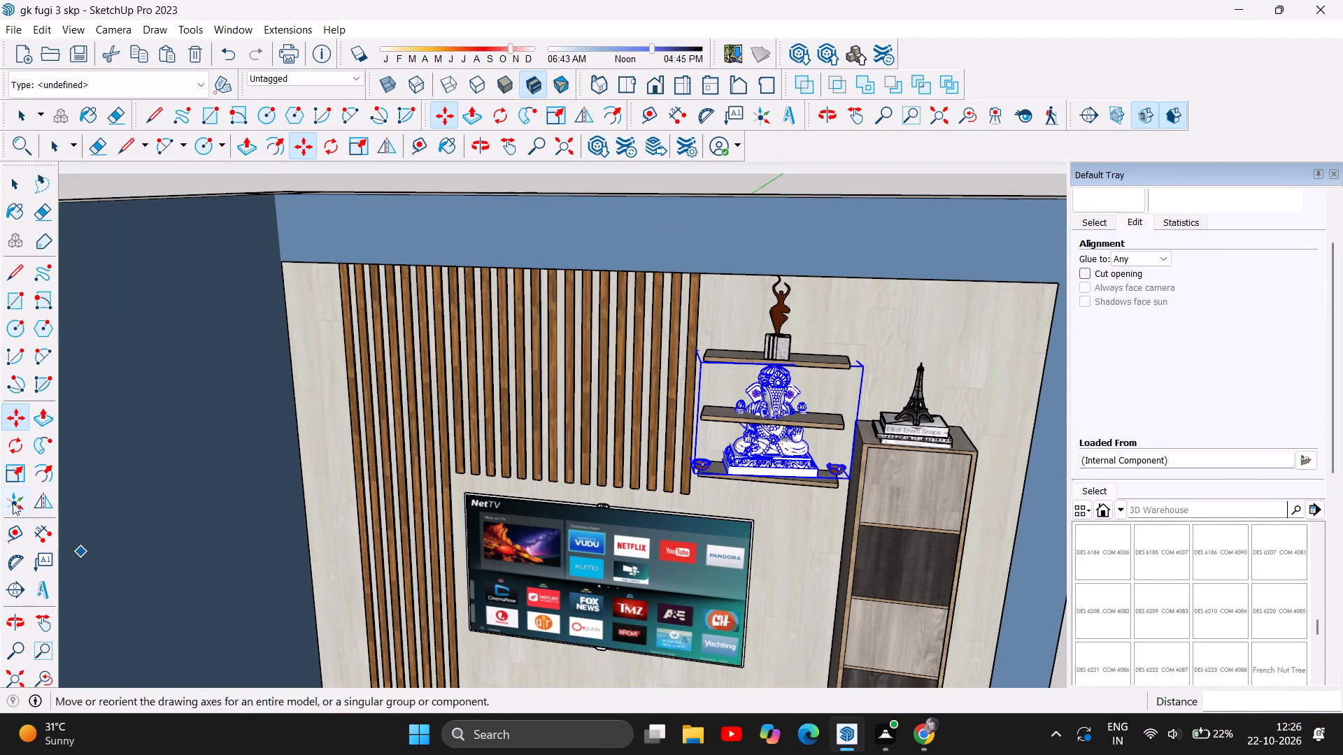
left_click(14, 473)
scroll(860, 338, "up", 6)
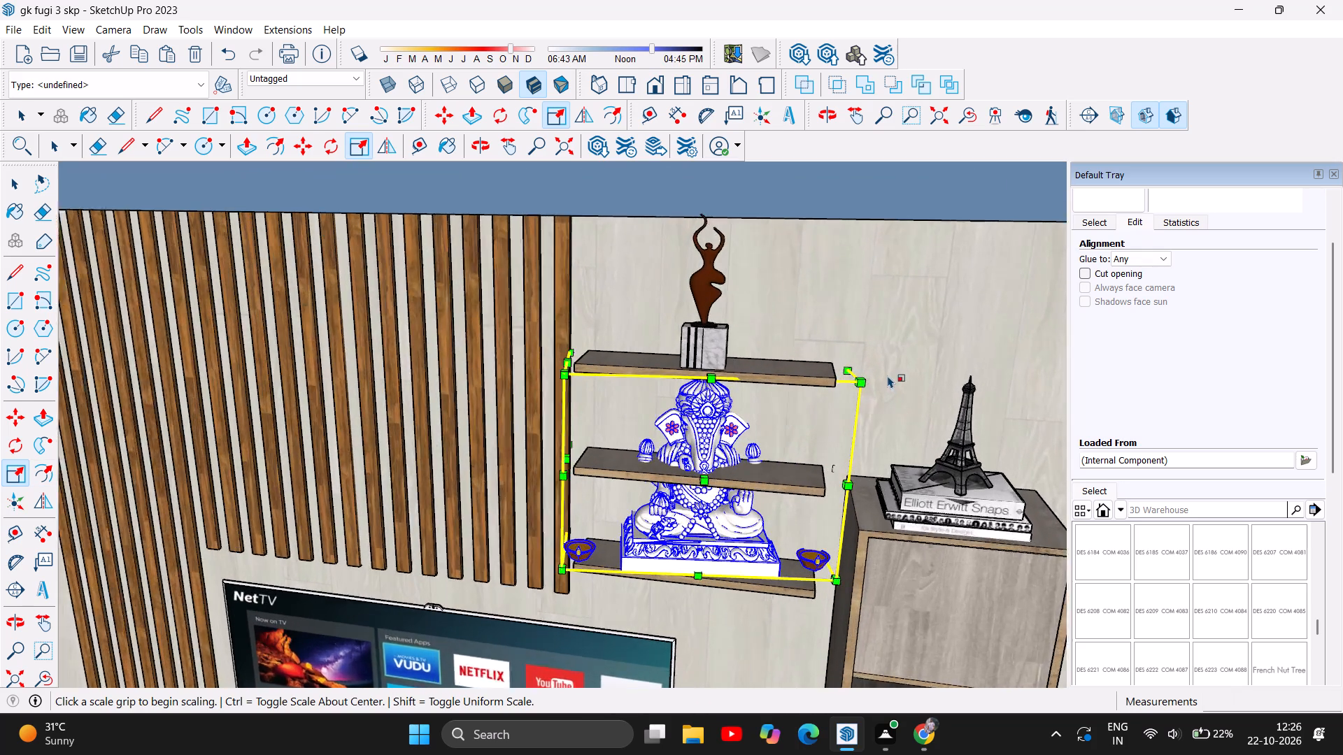
scroll(888, 375, "up", 2)
left_click_drag(855, 380, 809, 444)
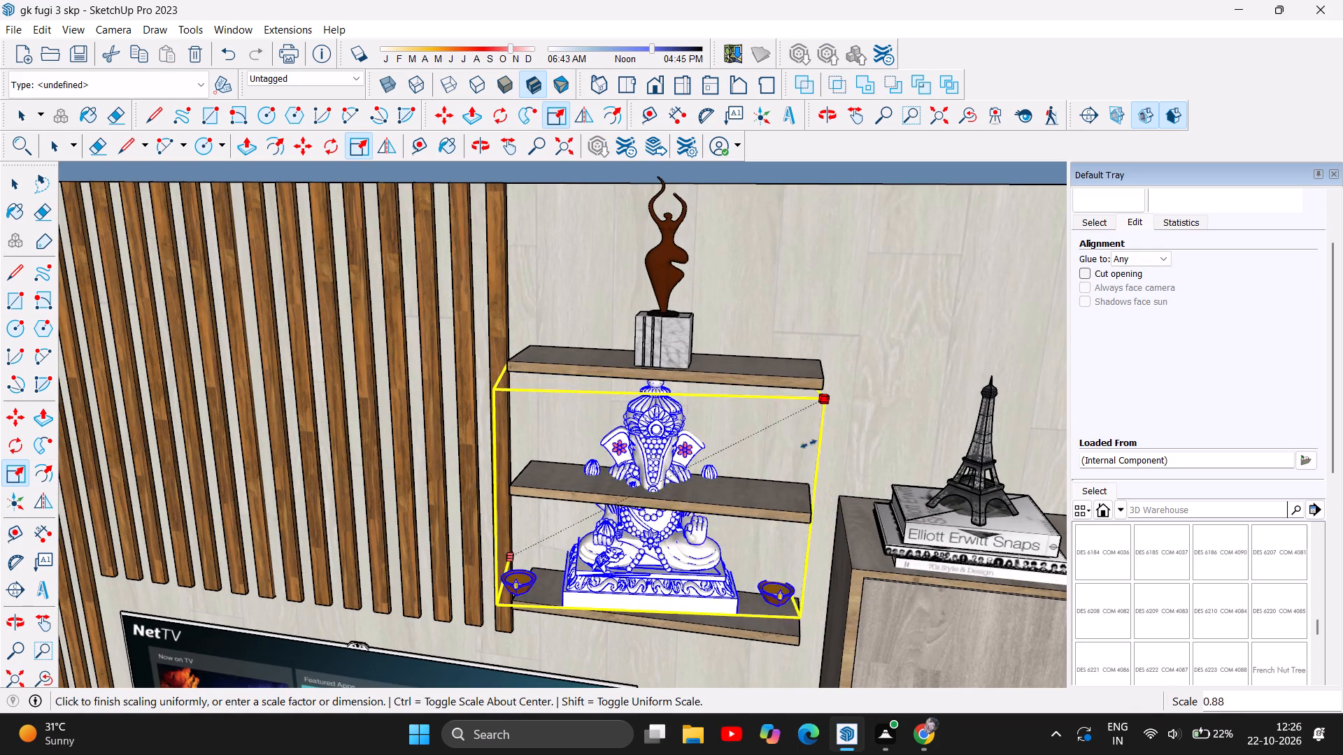
left_click_drag(809, 444, 634, 554)
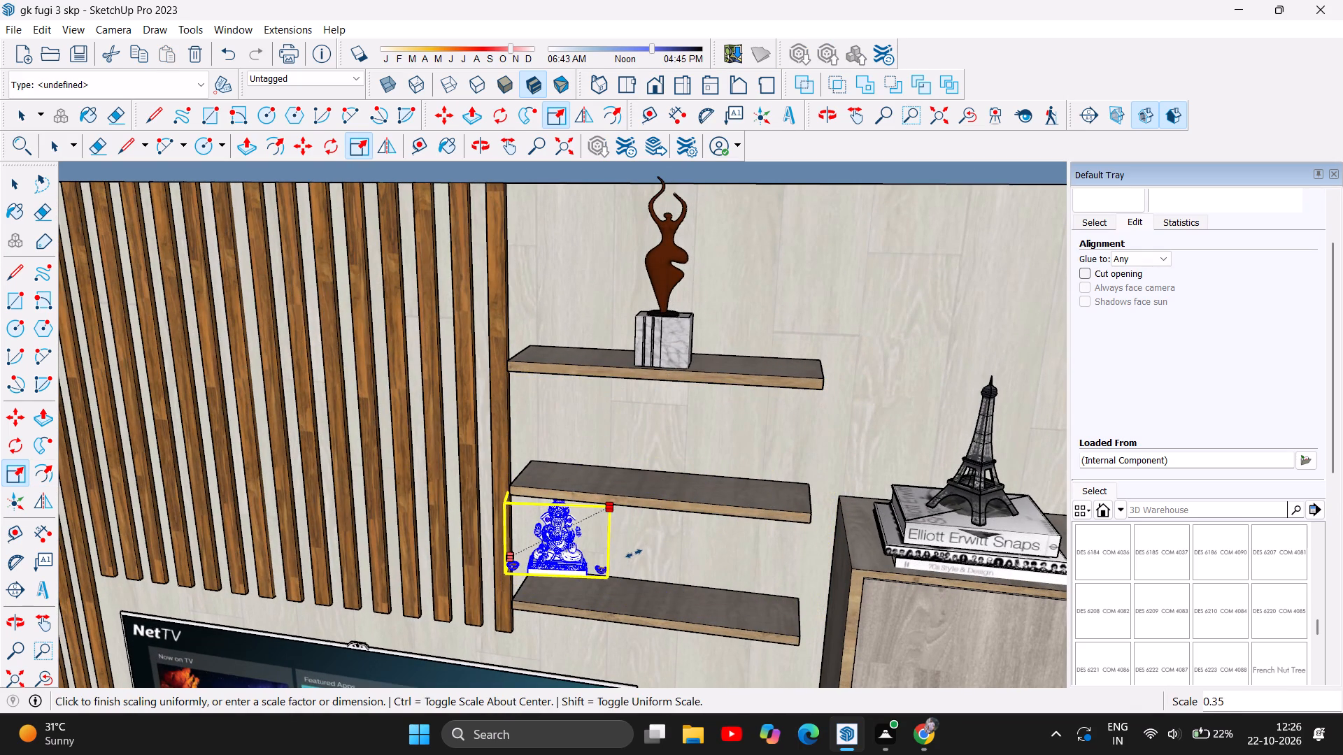
left_click_drag(634, 554, 637, 549)
Move the Ganesha idol about 1' 1 13/16" from the lowest floating shelf up to the middle one.
scroll(572, 619, "up", 6)
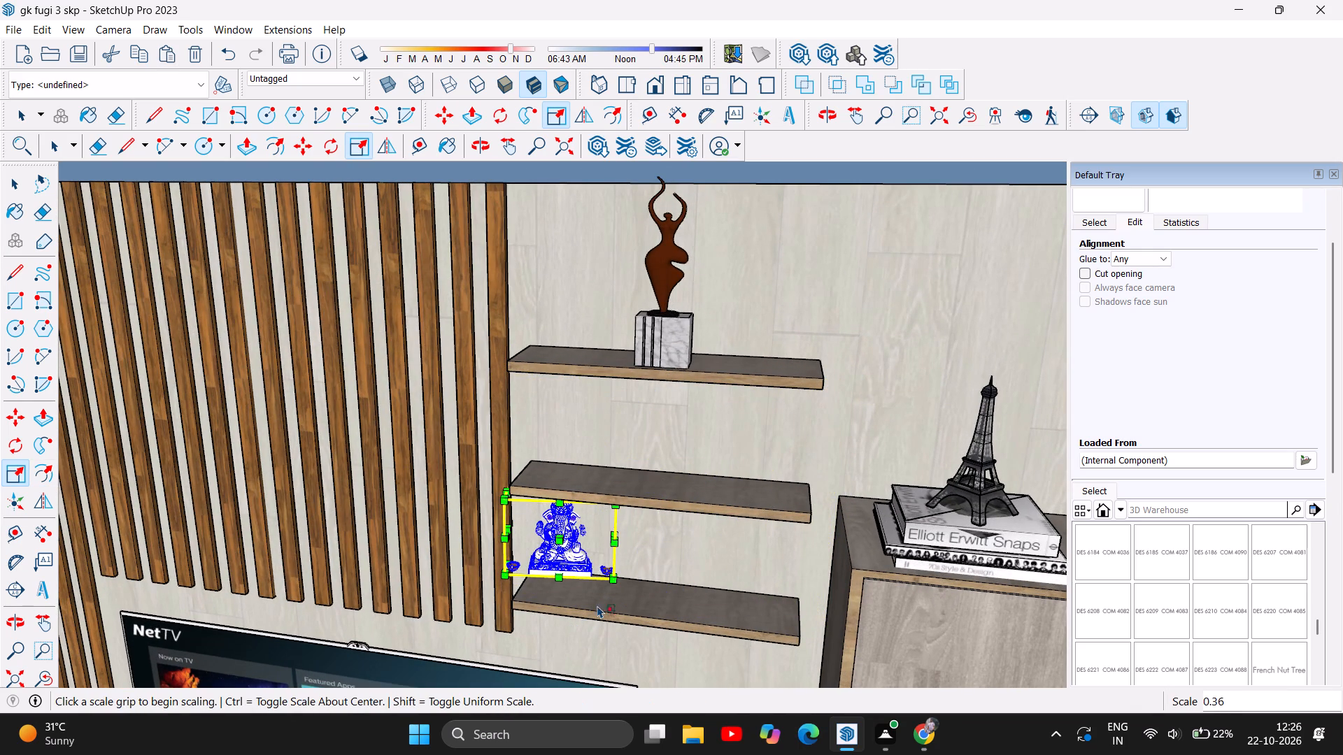
scroll(627, 563, "up", 6)
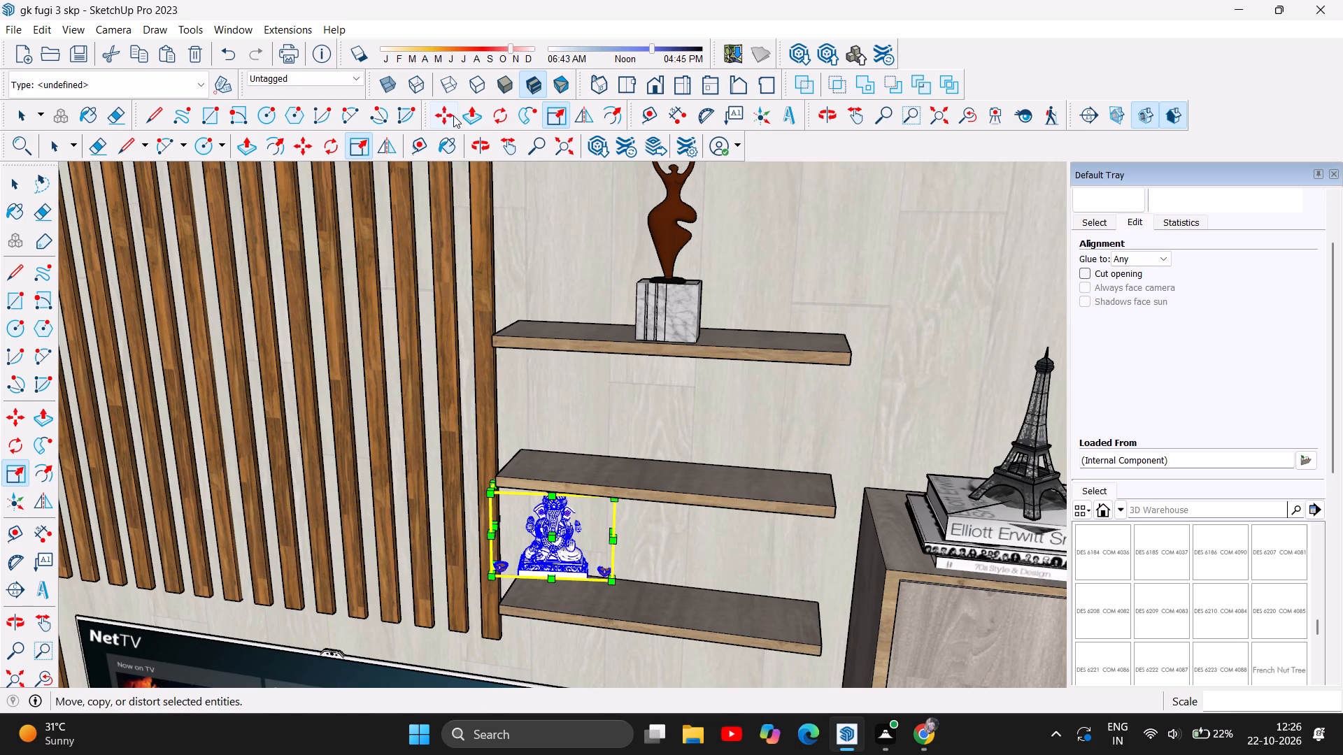
left_click(450, 115)
left_click_drag(560, 550, 668, 535)
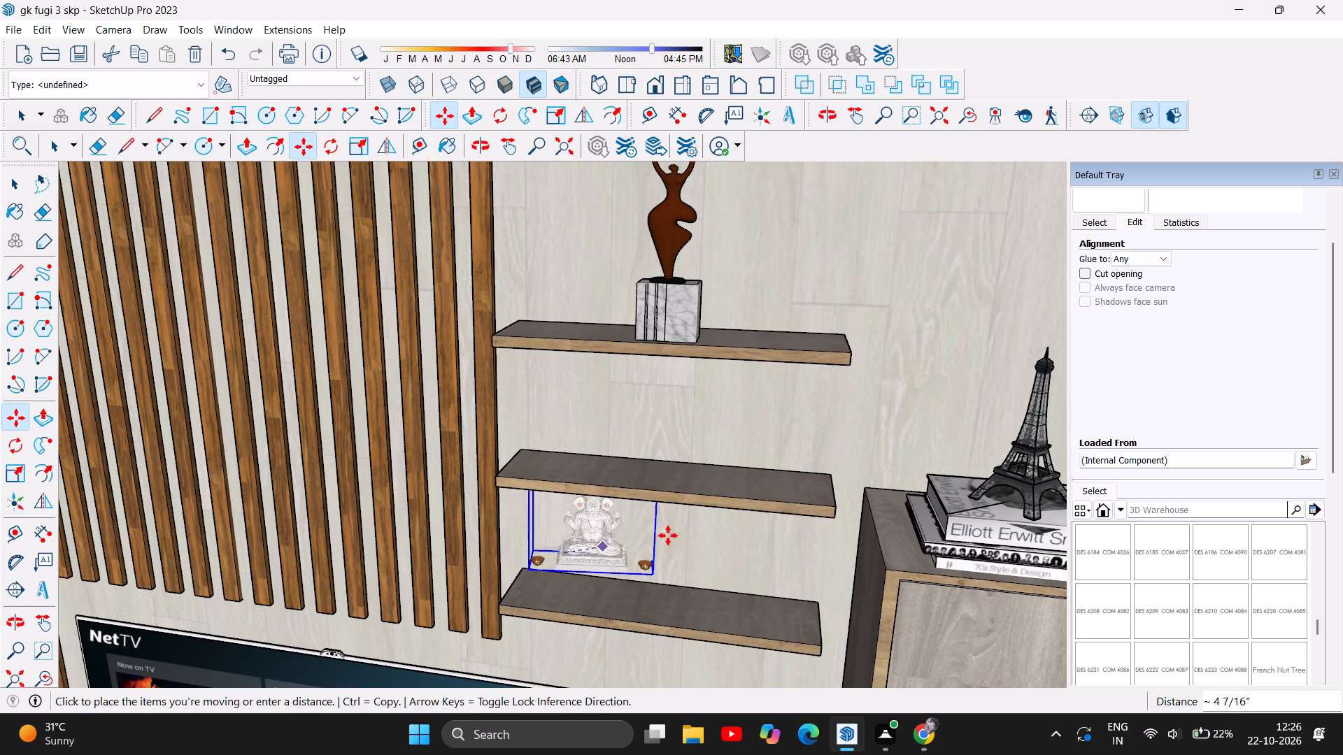
left_click_drag(668, 535, 688, 464)
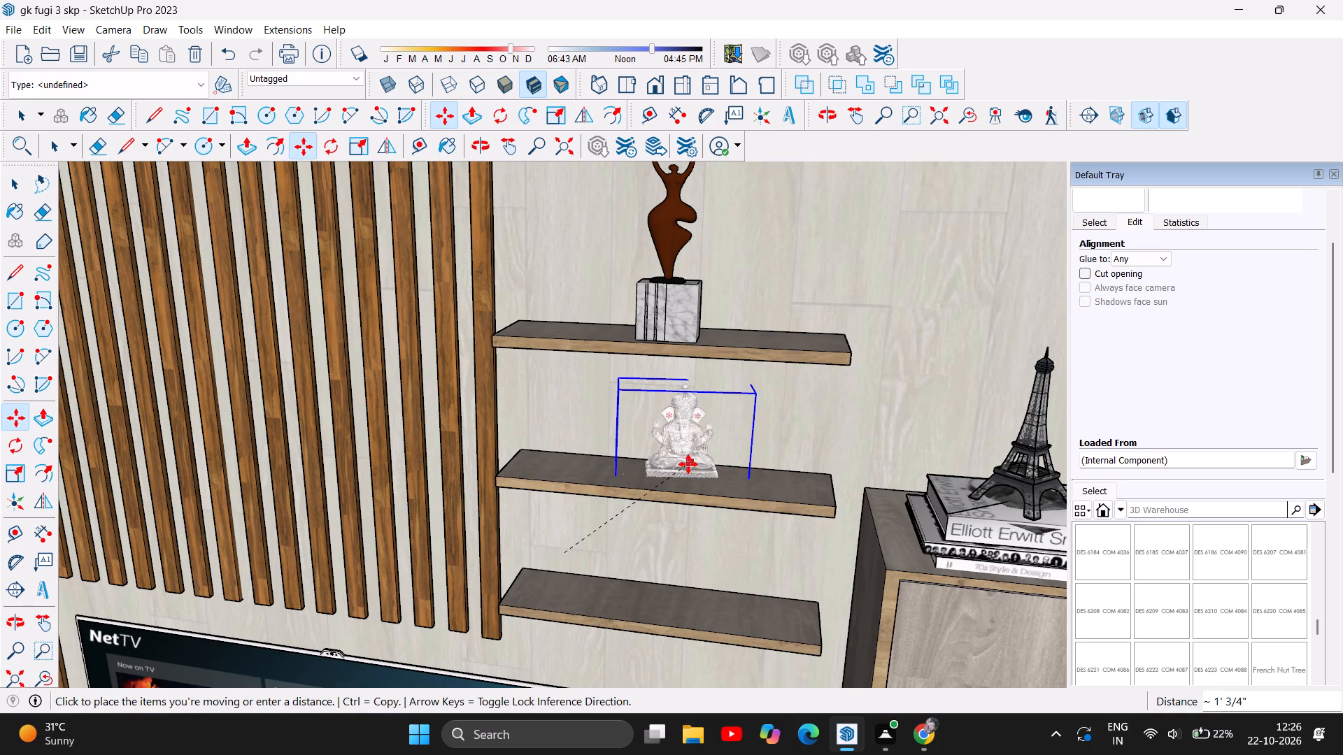
left_click_drag(688, 464, 692, 446)
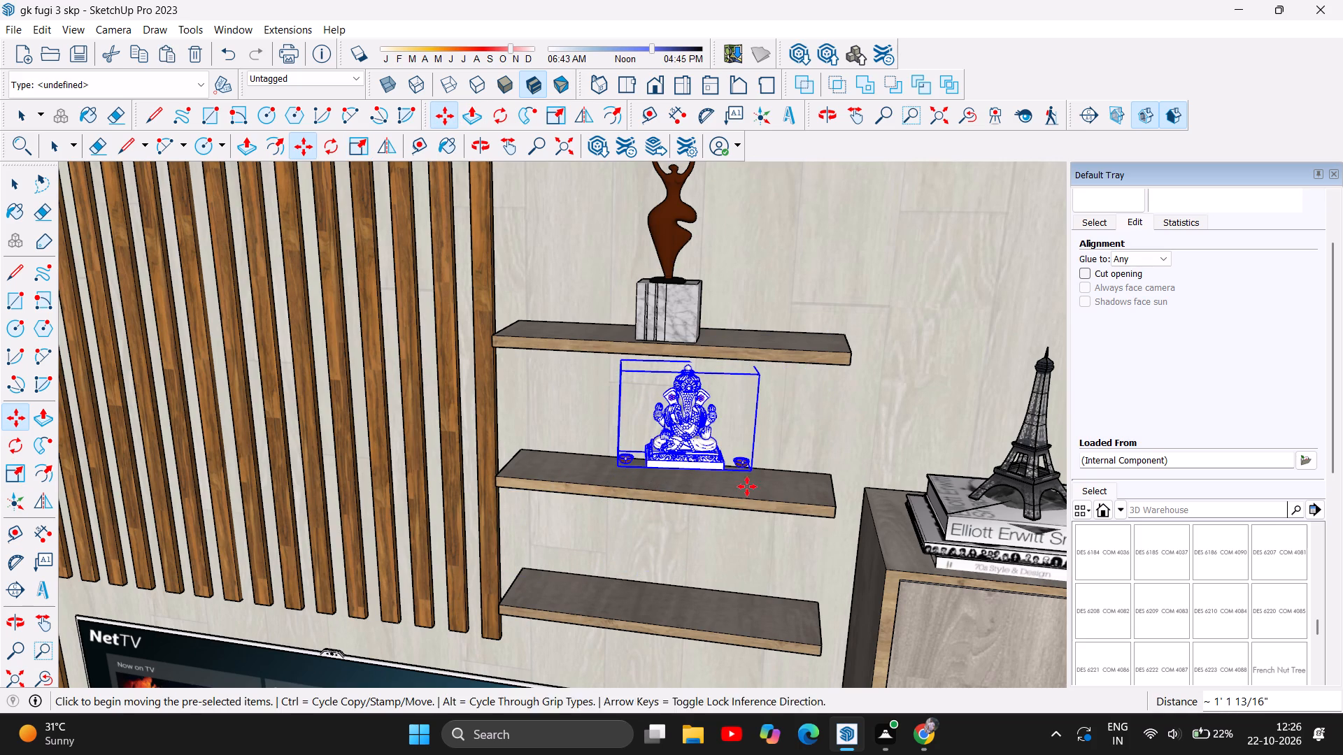
Move the Ganesha idol by its front bottom corner about 3 1/4" forward onto the middle shelf's top surface.
scroll(720, 495, "up", 6)
scroll(720, 495, "down", 1)
scroll(679, 580, "up", 7)
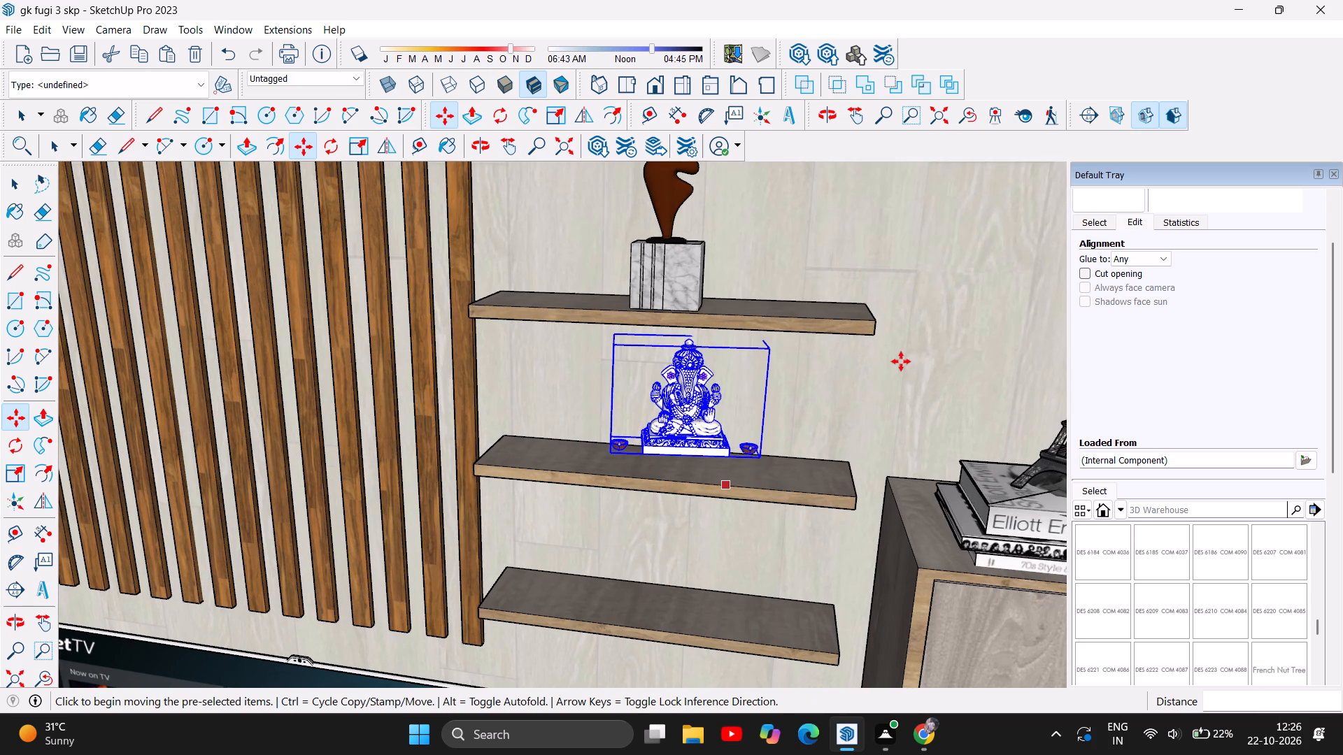
scroll(721, 498, "up", 8)
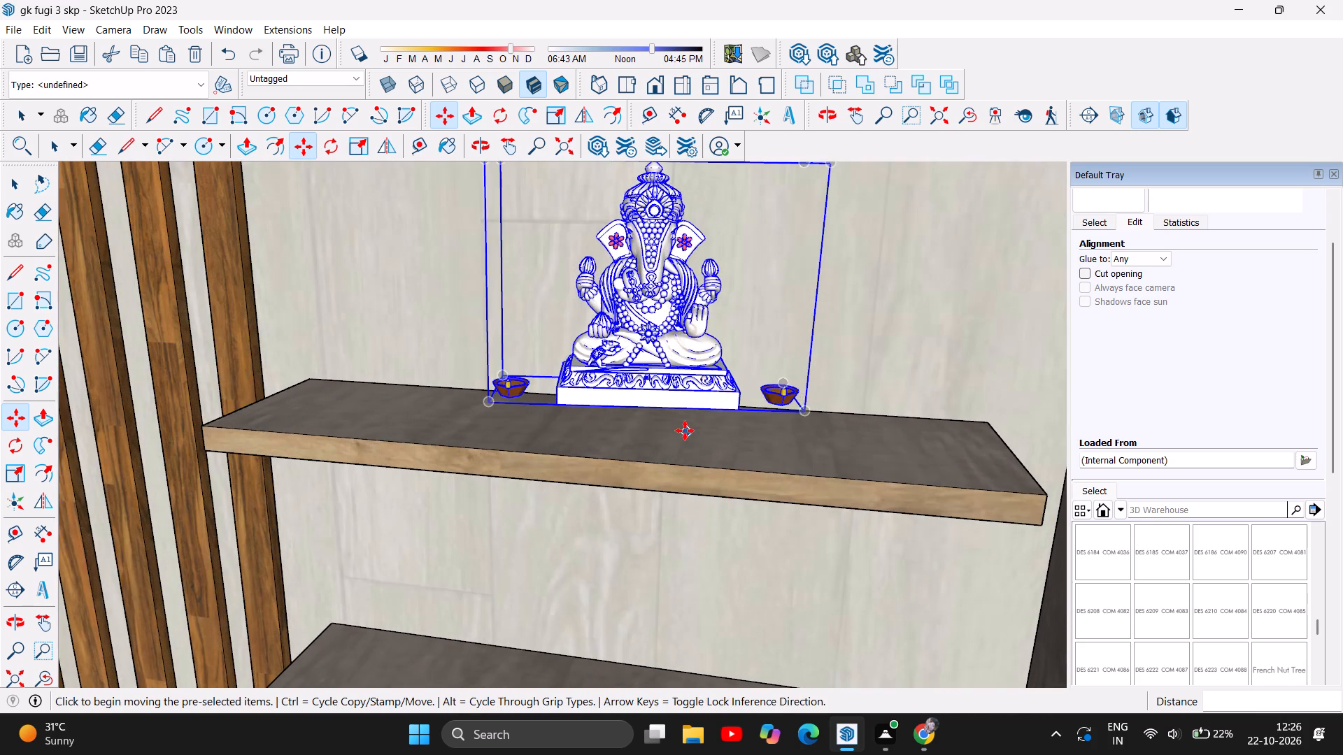
scroll(685, 431, "up", 2)
scroll(835, 406, "up", 1)
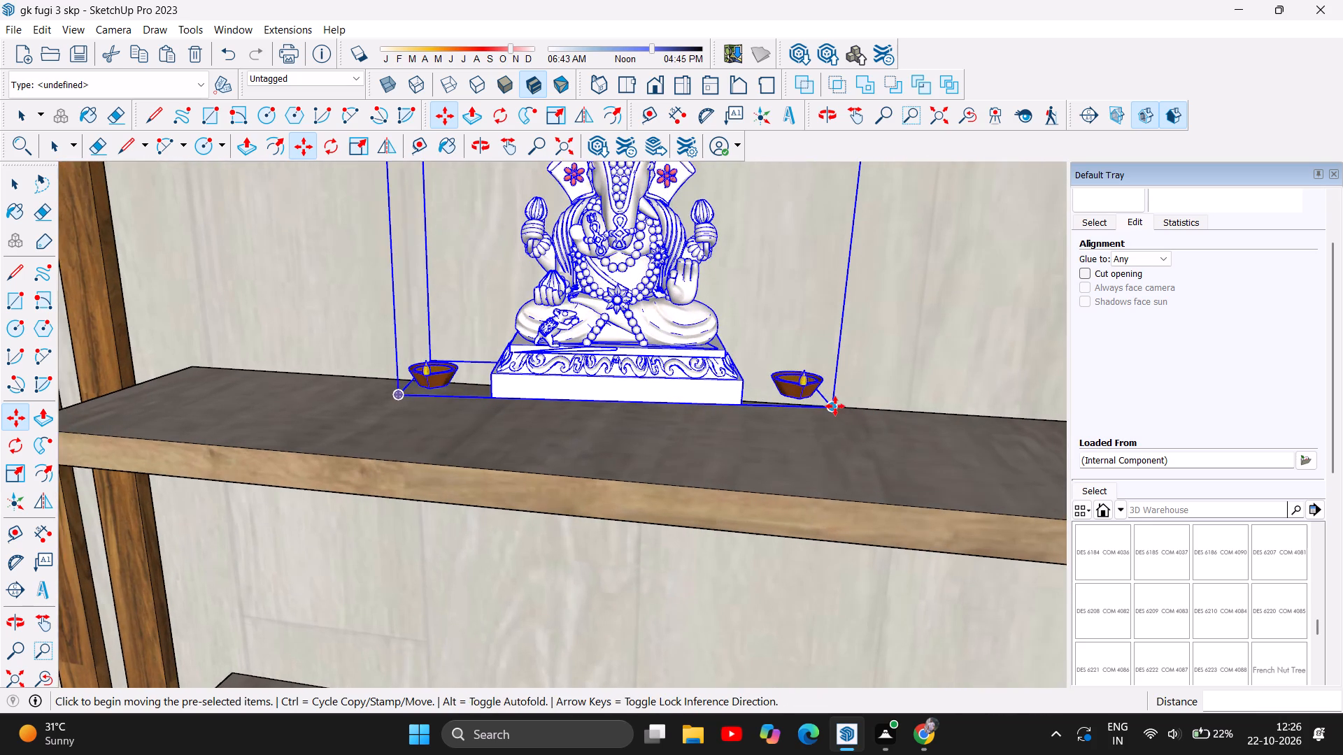
scroll(835, 406, "up", 1)
left_click_drag(836, 409, 835, 435)
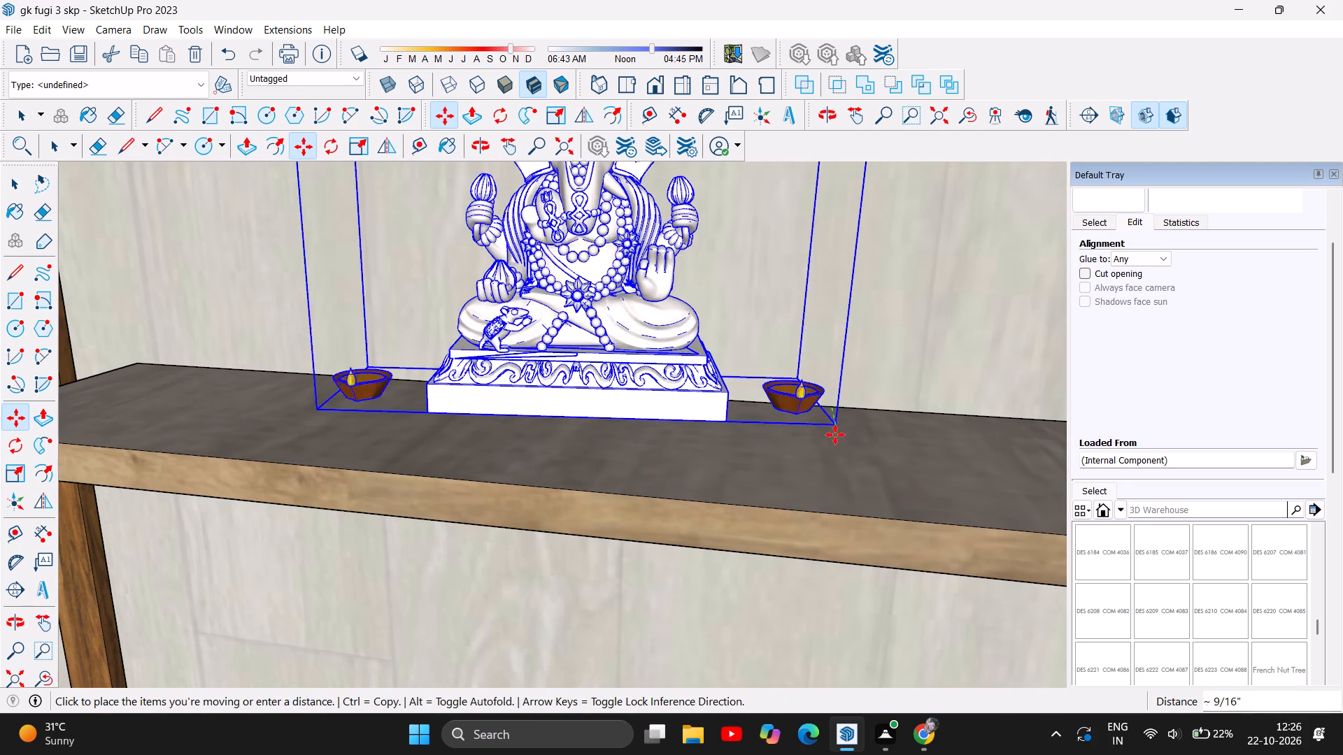
left_click_drag(835, 435, 852, 463)
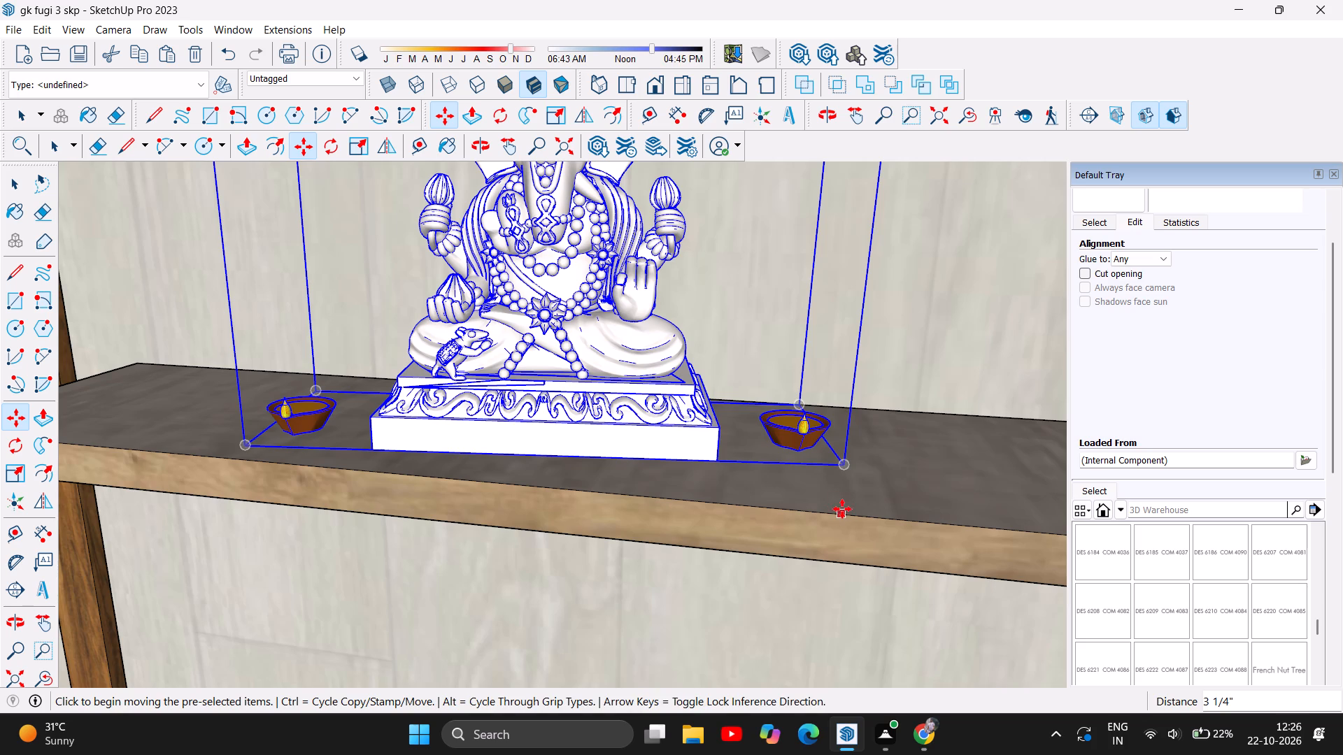
Examine how the Ganesha idol and its oil lamps sit on the middle floating shelf, close up and from farther away.
scroll(842, 508, "down", 6)
scroll(606, 610, "down", 6)
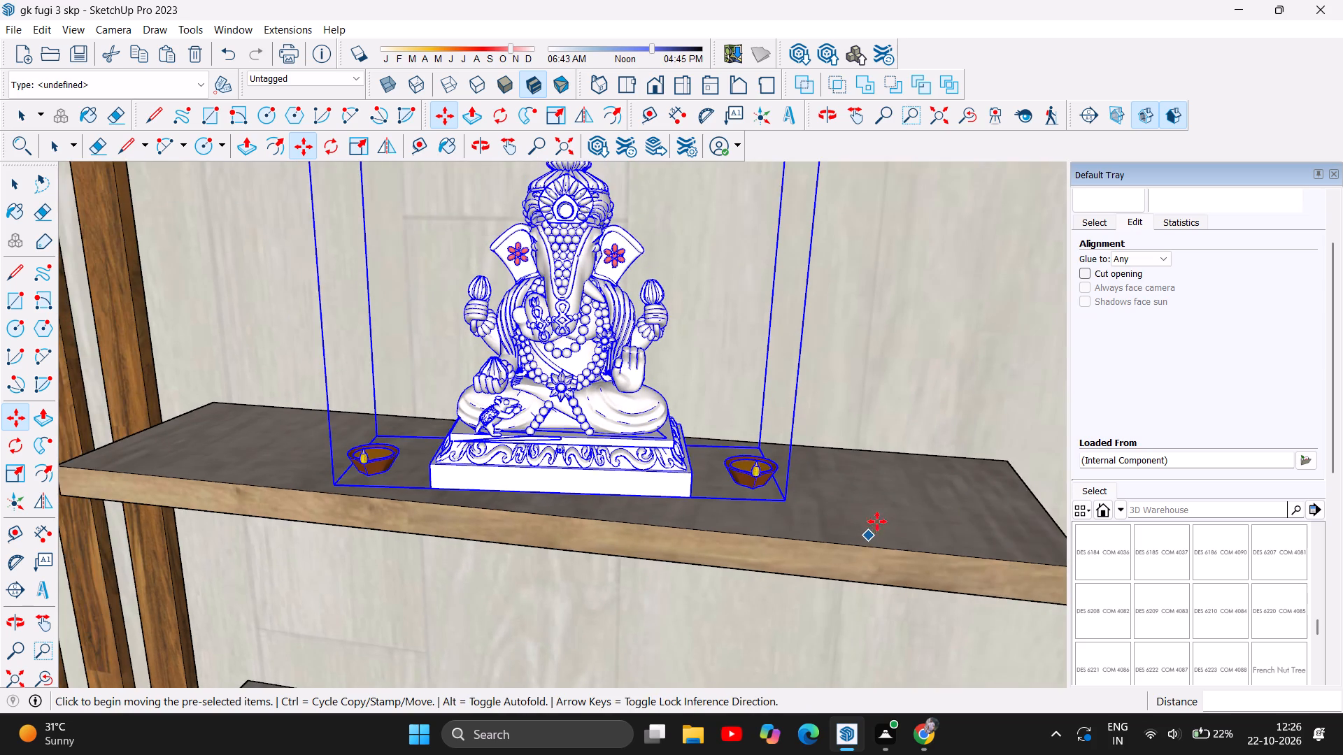
scroll(889, 507, "down", 18)
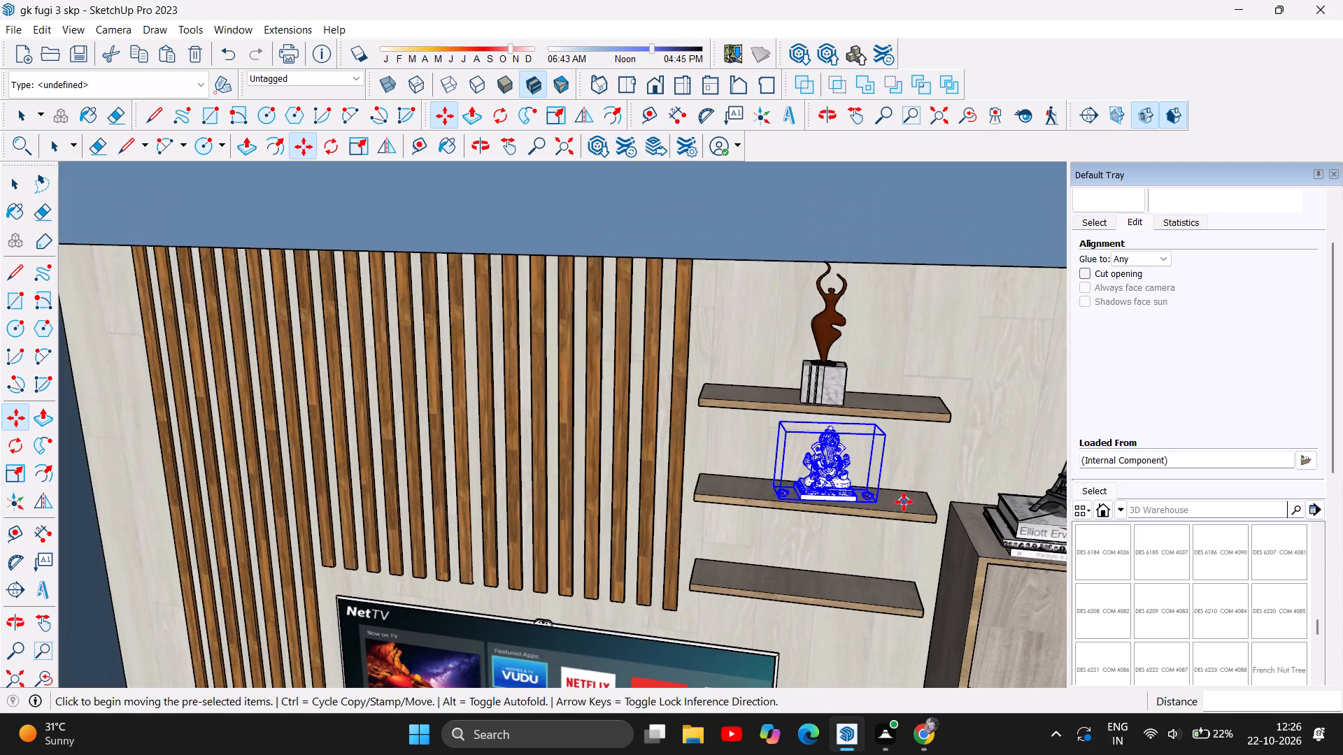
scroll(907, 503, "up", 6)
scroll(805, 477, "up", 5)
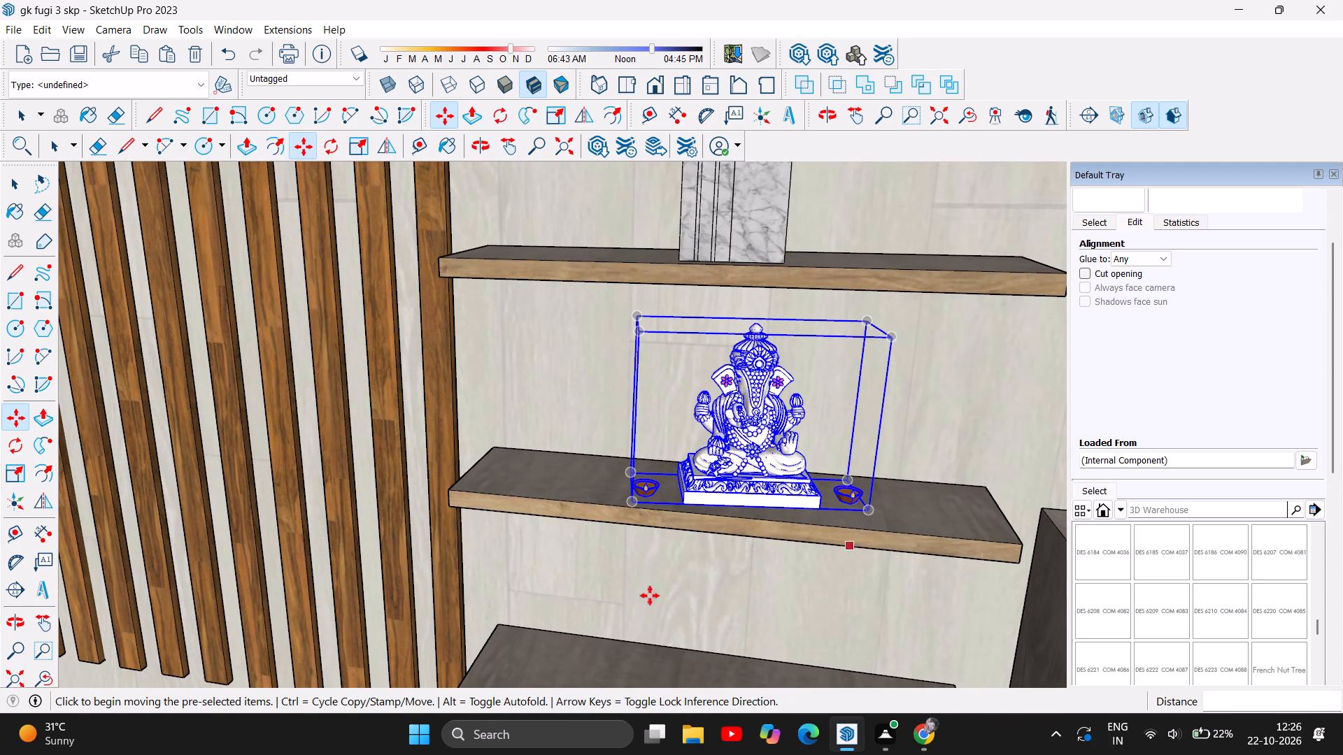
scroll(592, 596, "up", 4)
scroll(611, 398, "down", 4)
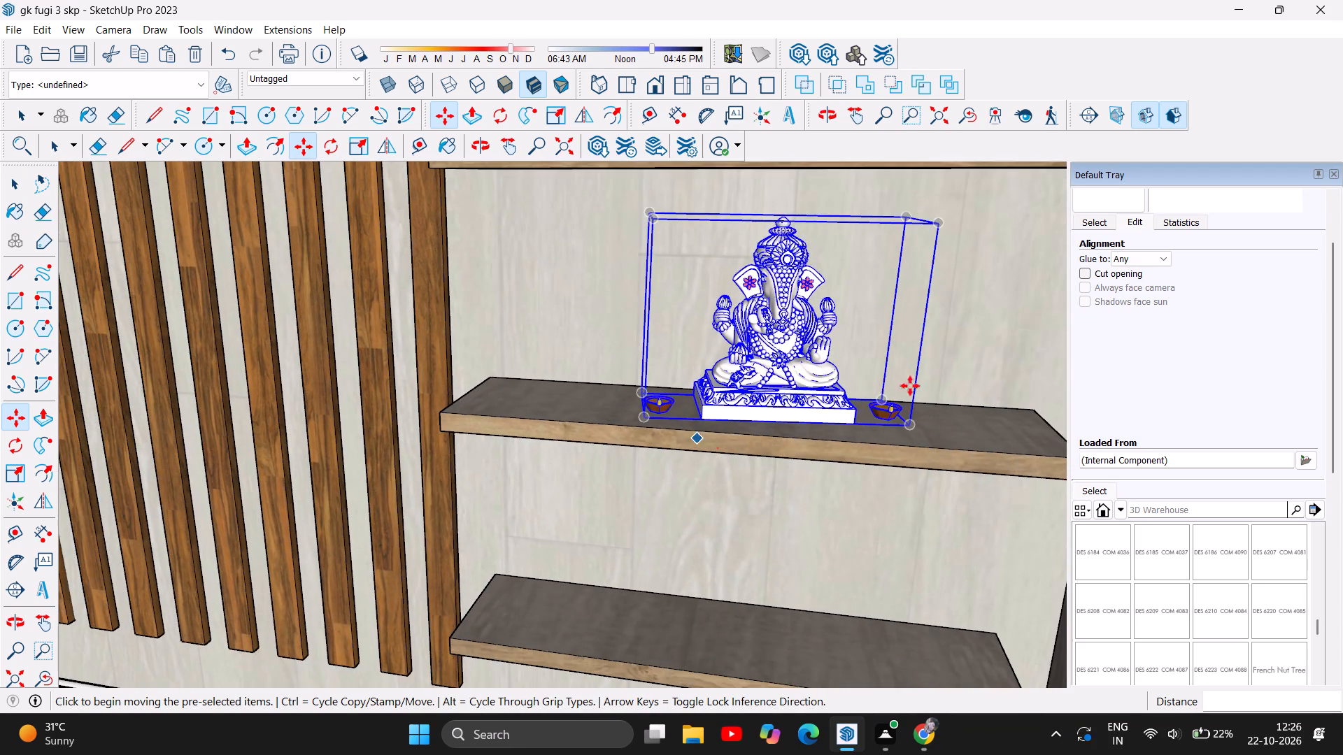
scroll(935, 364, "down", 1)
scroll(935, 364, "up", 3)
scroll(708, 398, "up", 3)
scroll(810, 350, "up", 2)
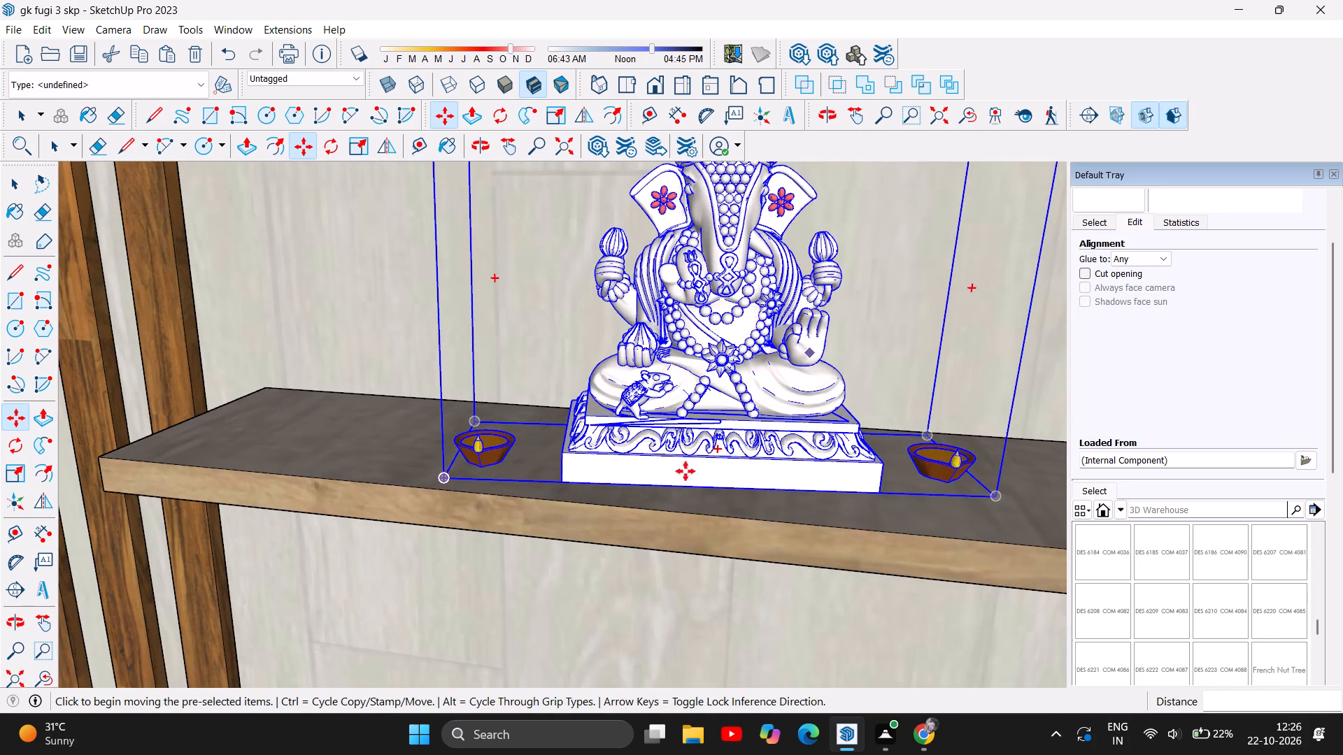
scroll(631, 480, "down", 14)
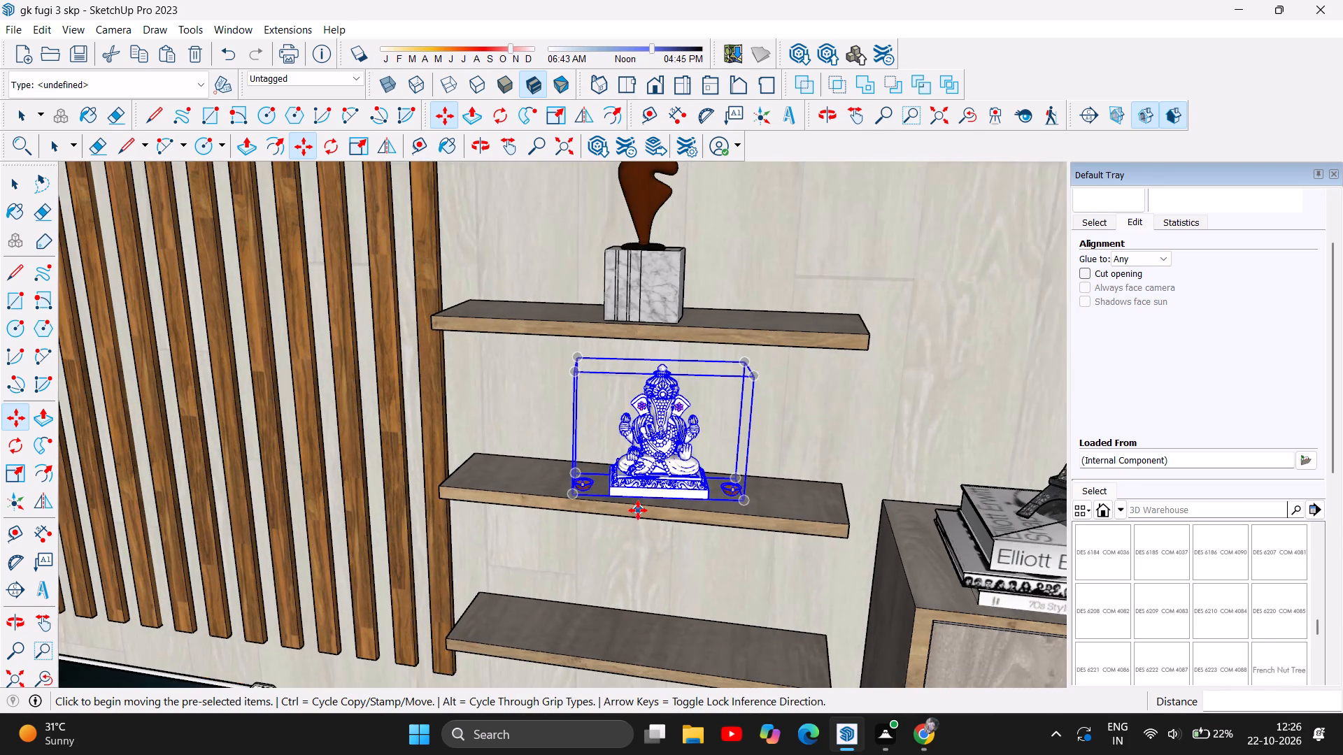
scroll(650, 509, "down", 3)
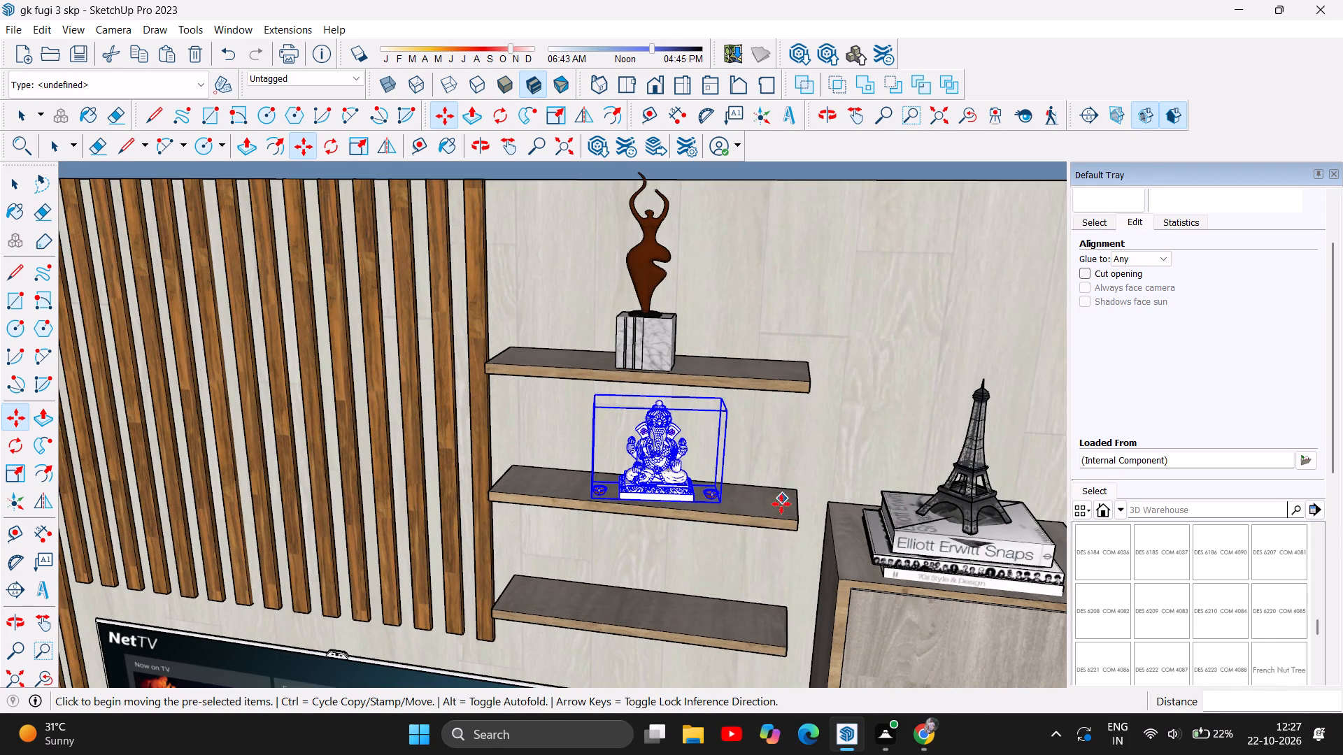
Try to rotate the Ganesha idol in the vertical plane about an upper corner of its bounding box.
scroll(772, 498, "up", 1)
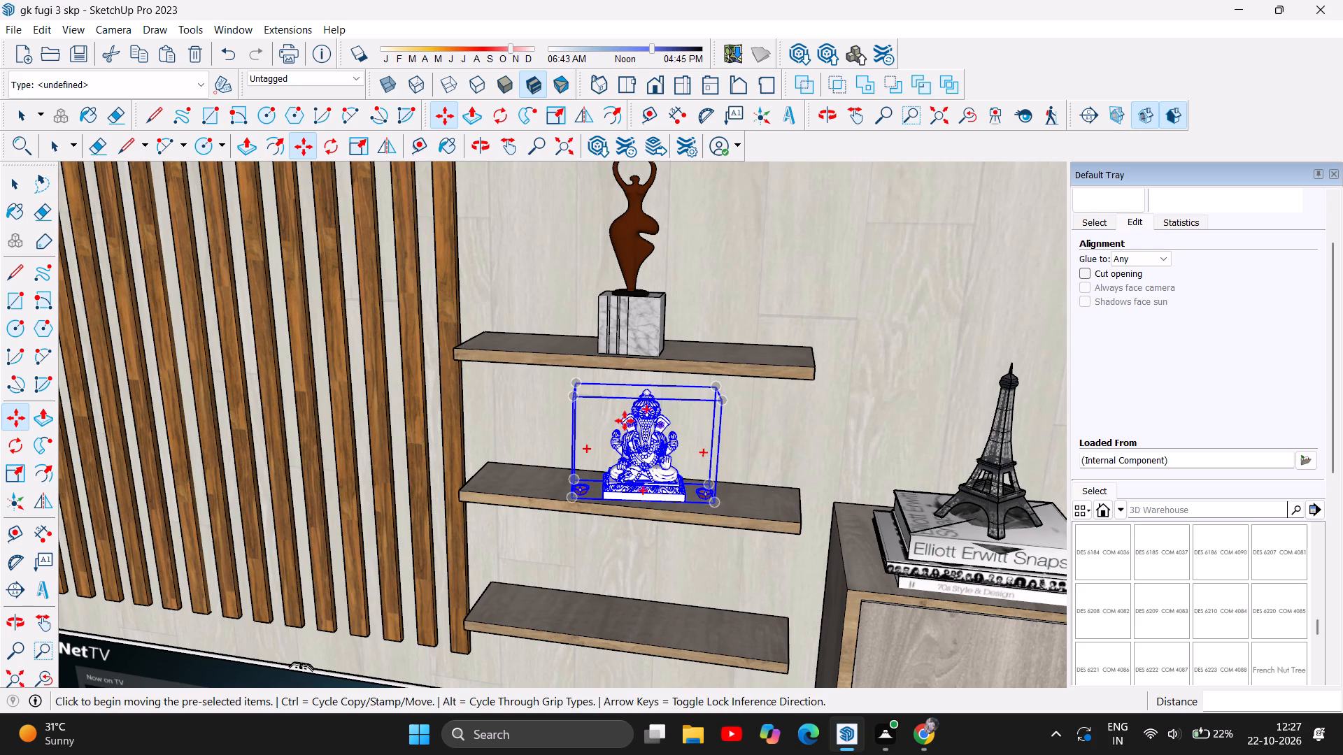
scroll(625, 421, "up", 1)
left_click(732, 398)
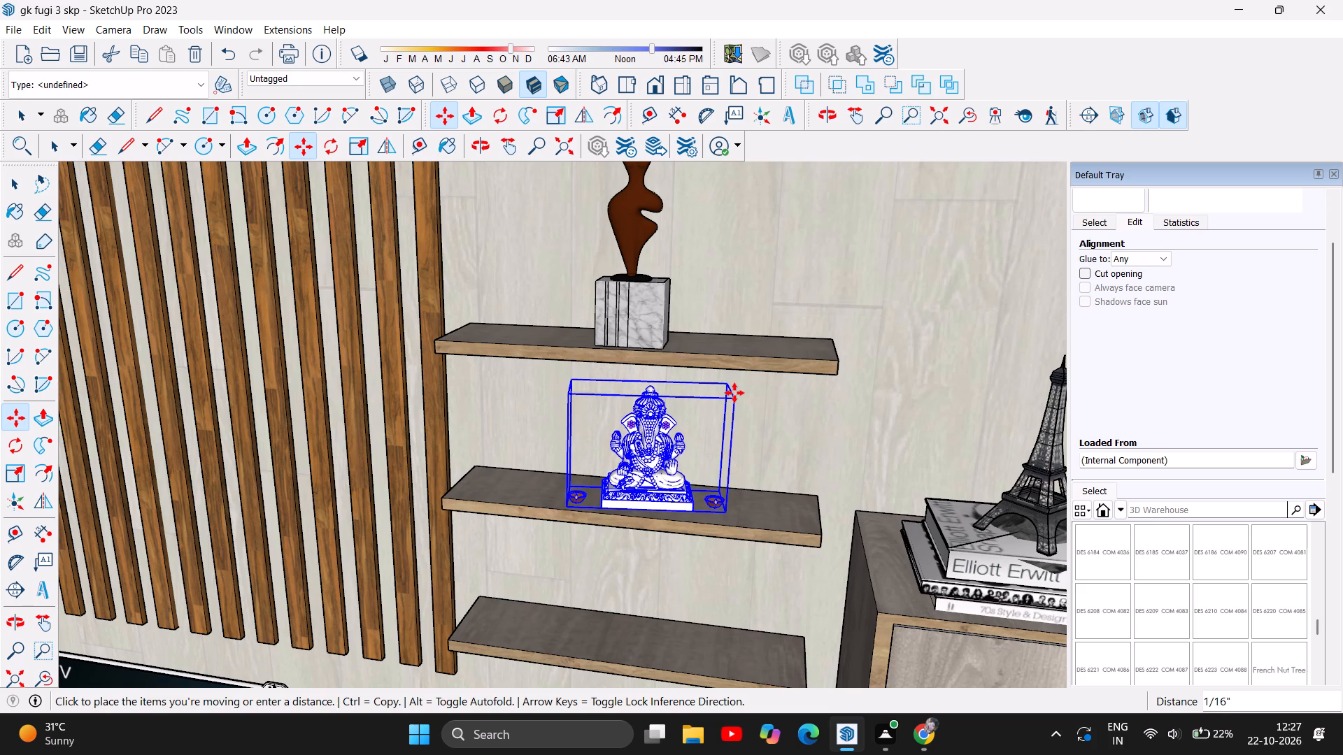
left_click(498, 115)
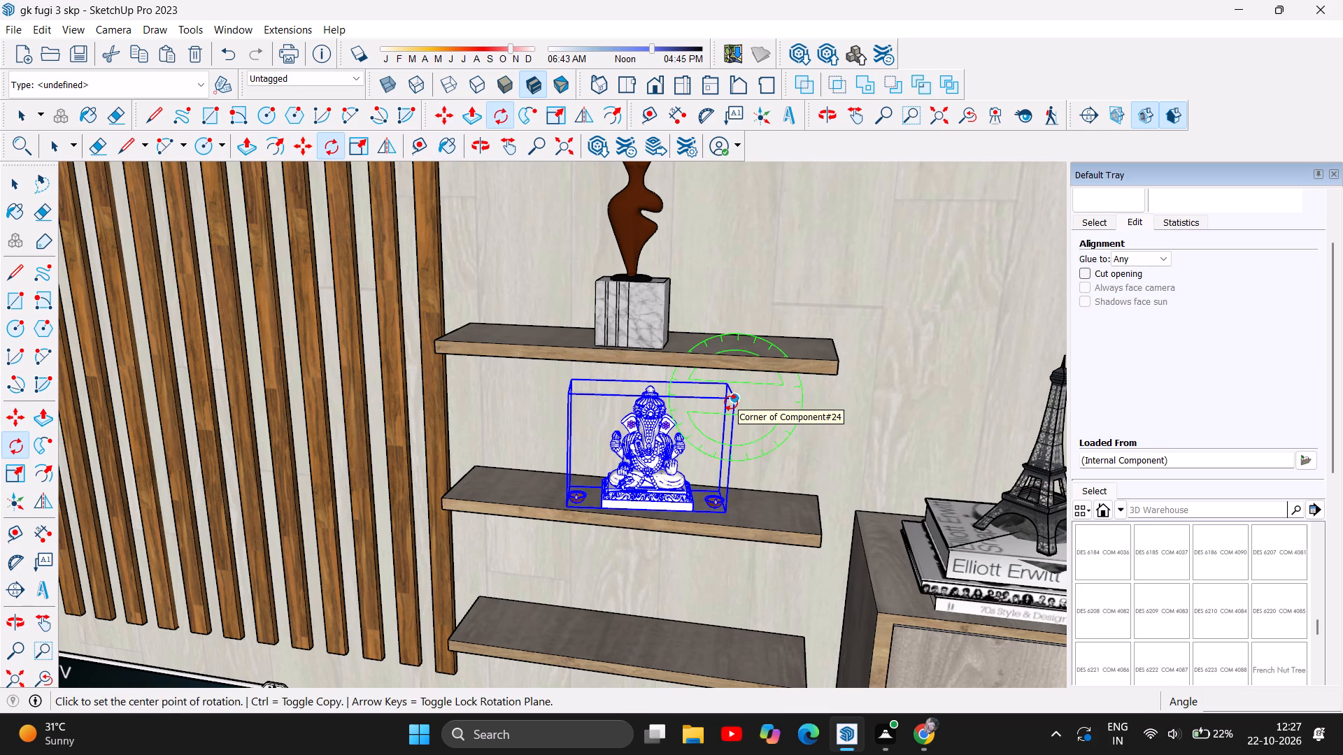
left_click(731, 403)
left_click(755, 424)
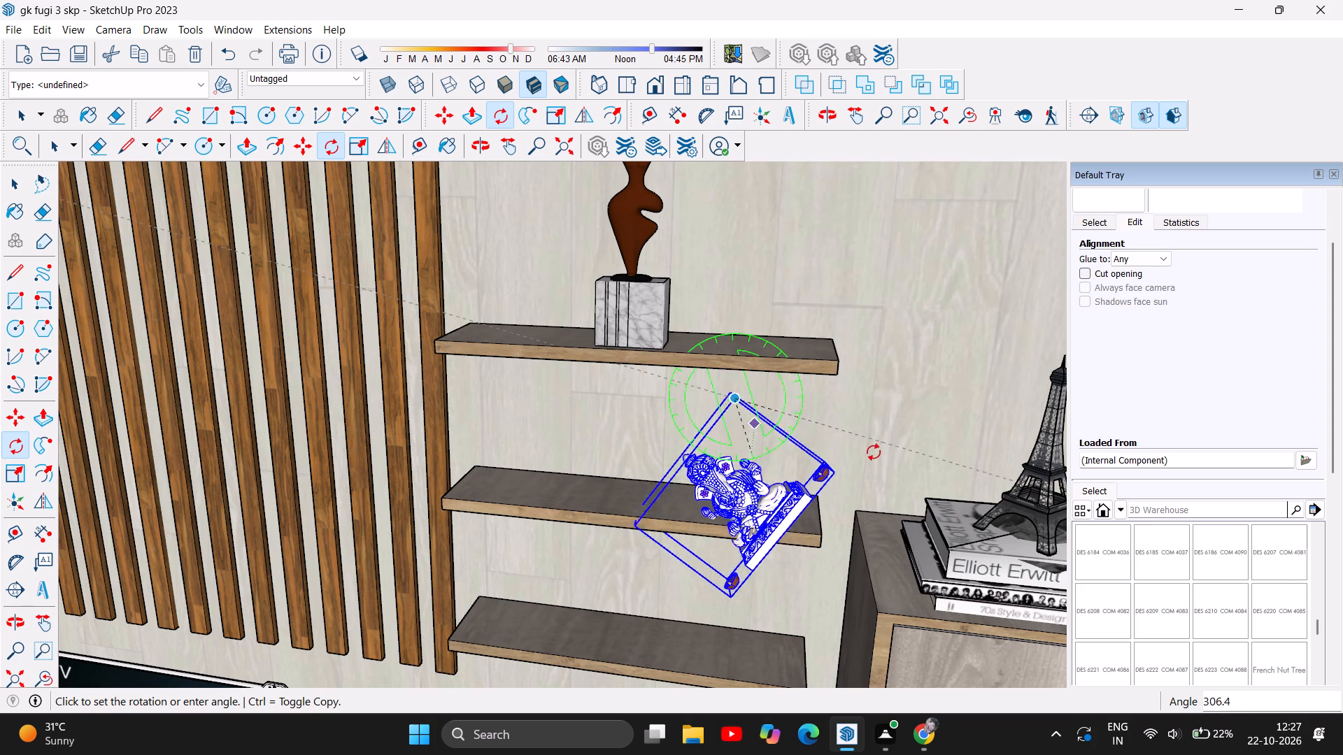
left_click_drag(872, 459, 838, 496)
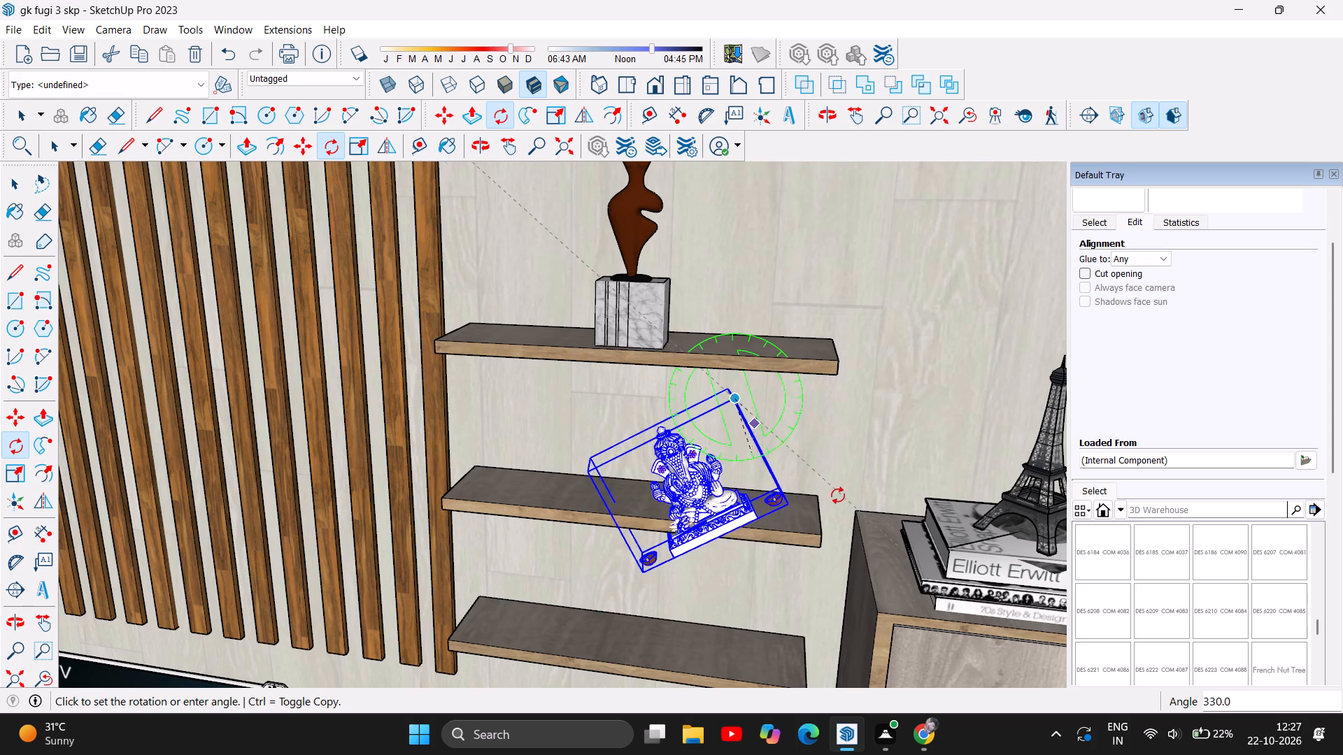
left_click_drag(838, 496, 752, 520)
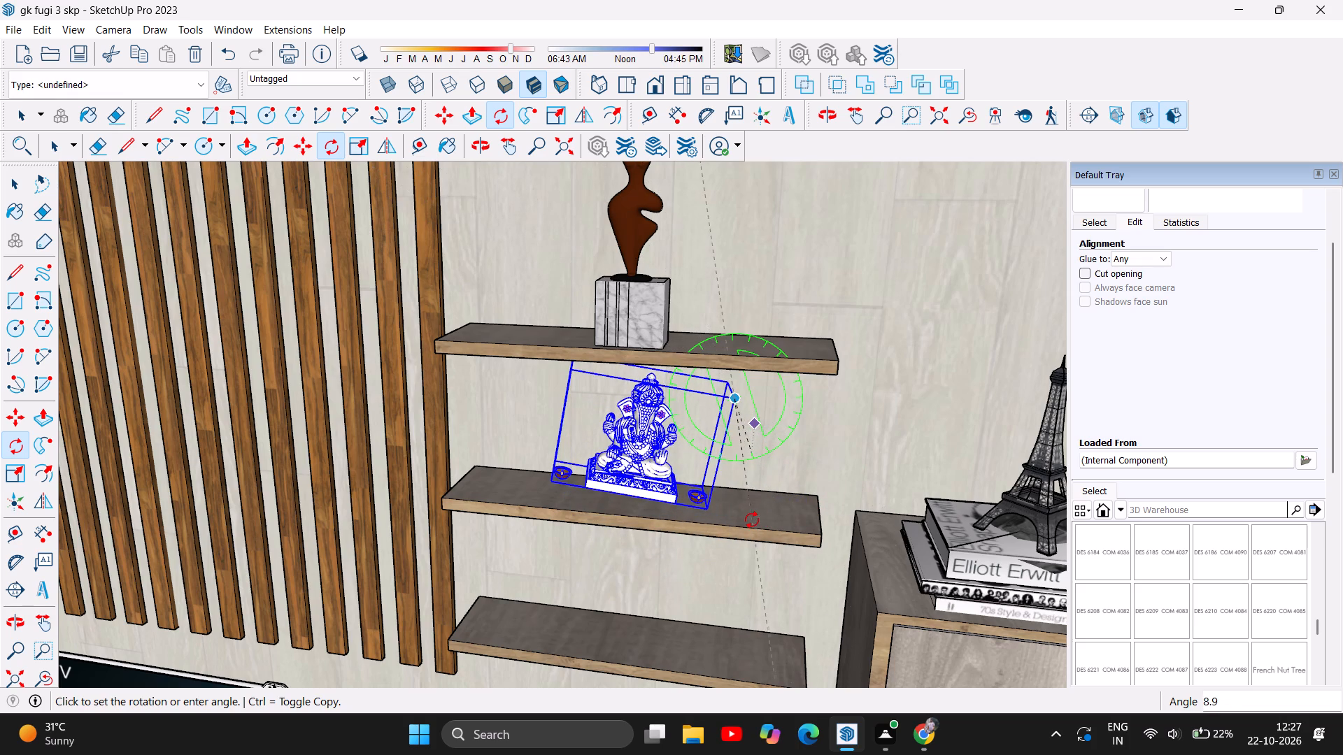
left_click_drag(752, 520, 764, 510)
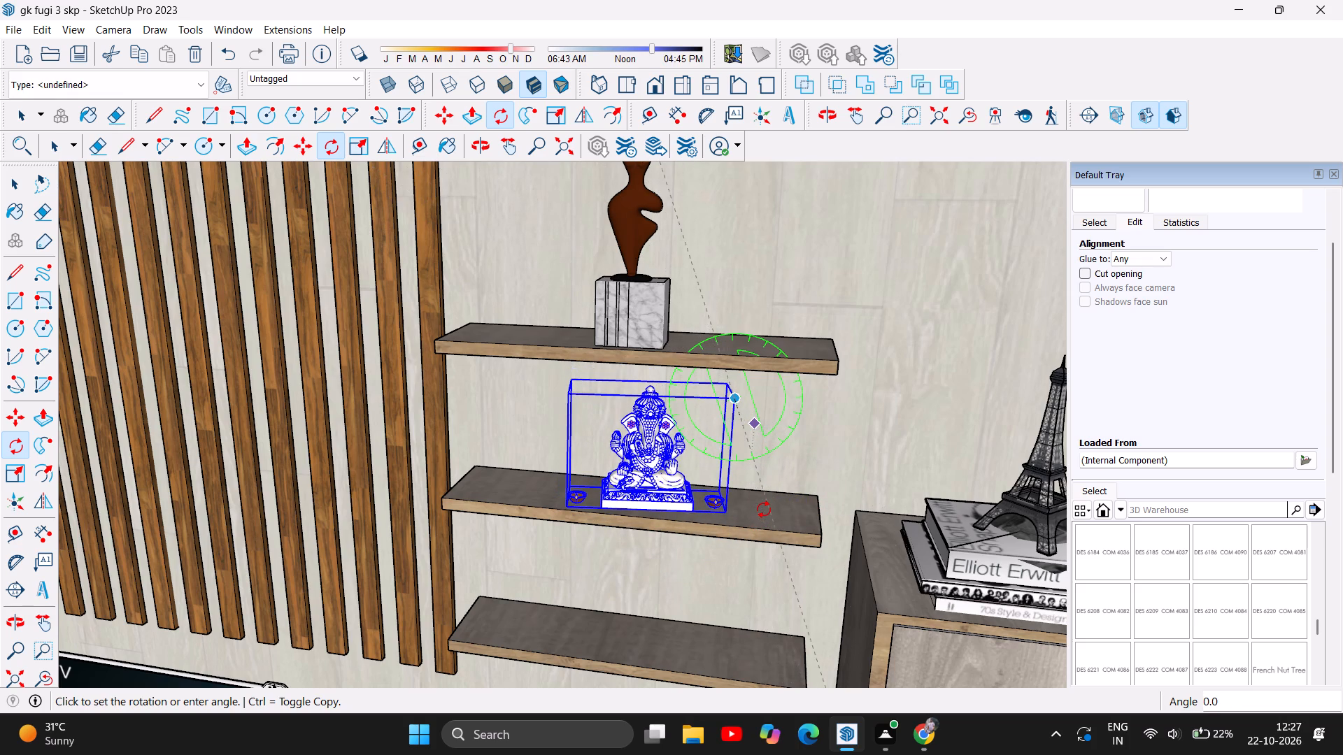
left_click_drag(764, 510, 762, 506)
Rotate the Ganesha idol 15 degrees horizontally about a point on the middle shelf's top beside it.
left_click_drag(762, 506, 748, 515)
left_click(761, 503)
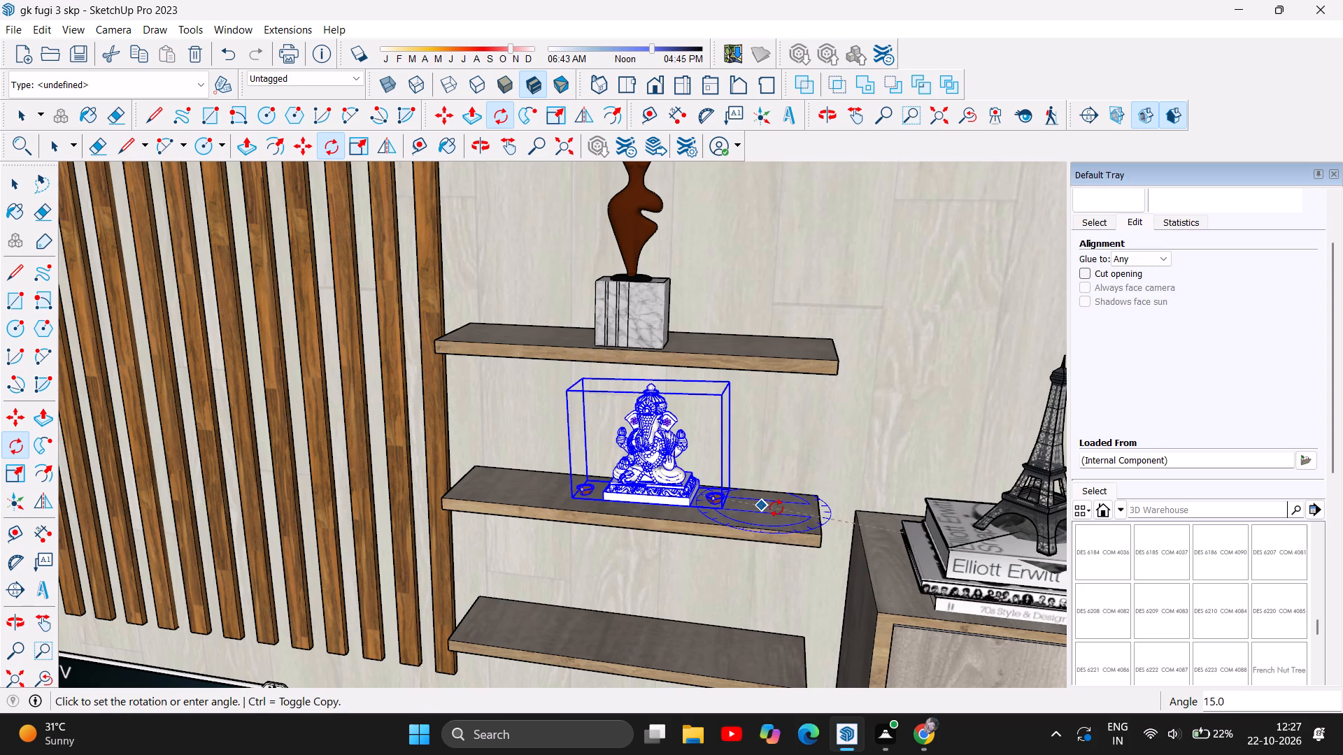
left_click(776, 508)
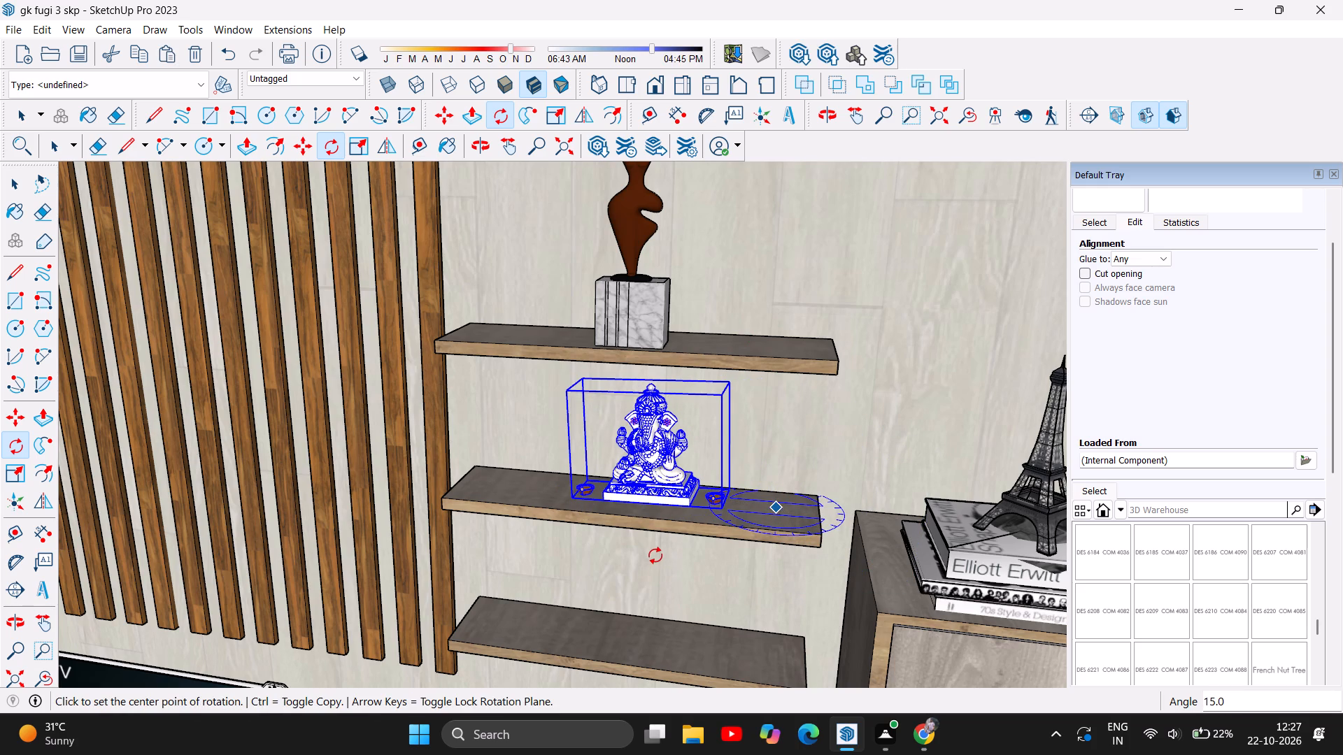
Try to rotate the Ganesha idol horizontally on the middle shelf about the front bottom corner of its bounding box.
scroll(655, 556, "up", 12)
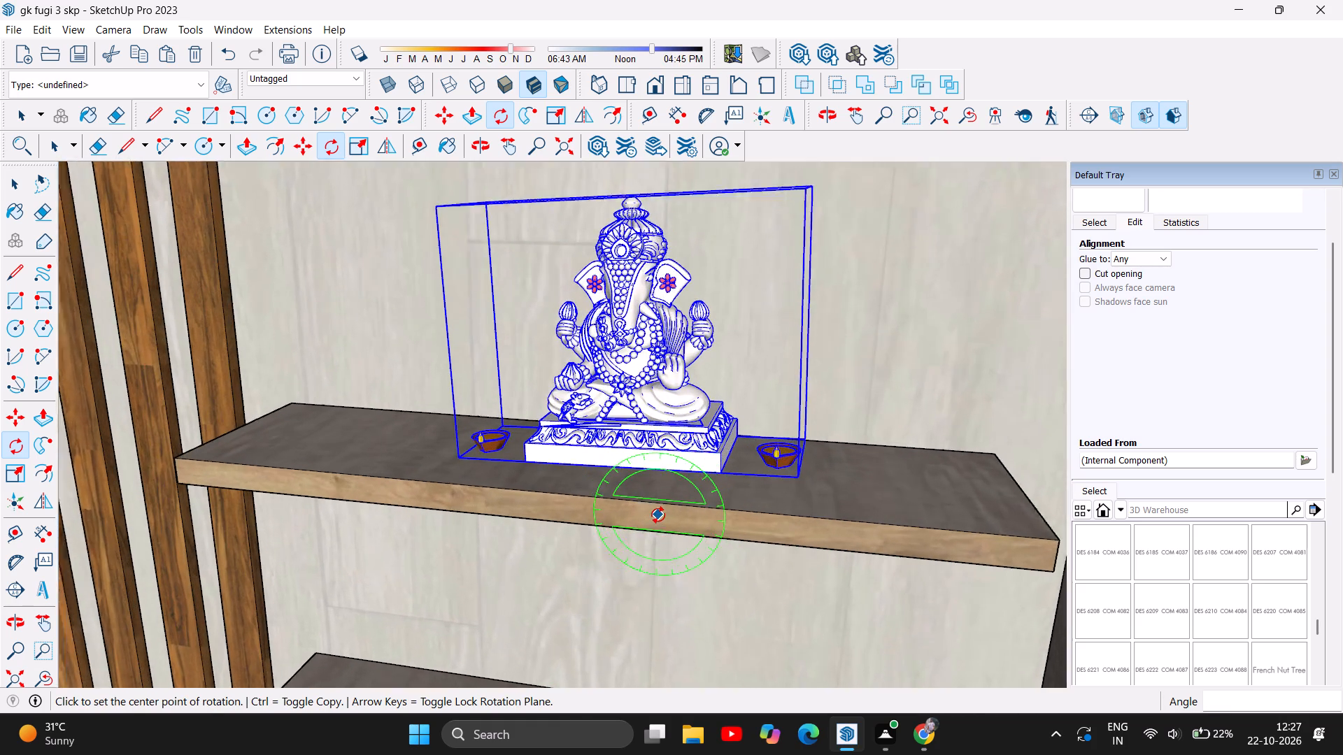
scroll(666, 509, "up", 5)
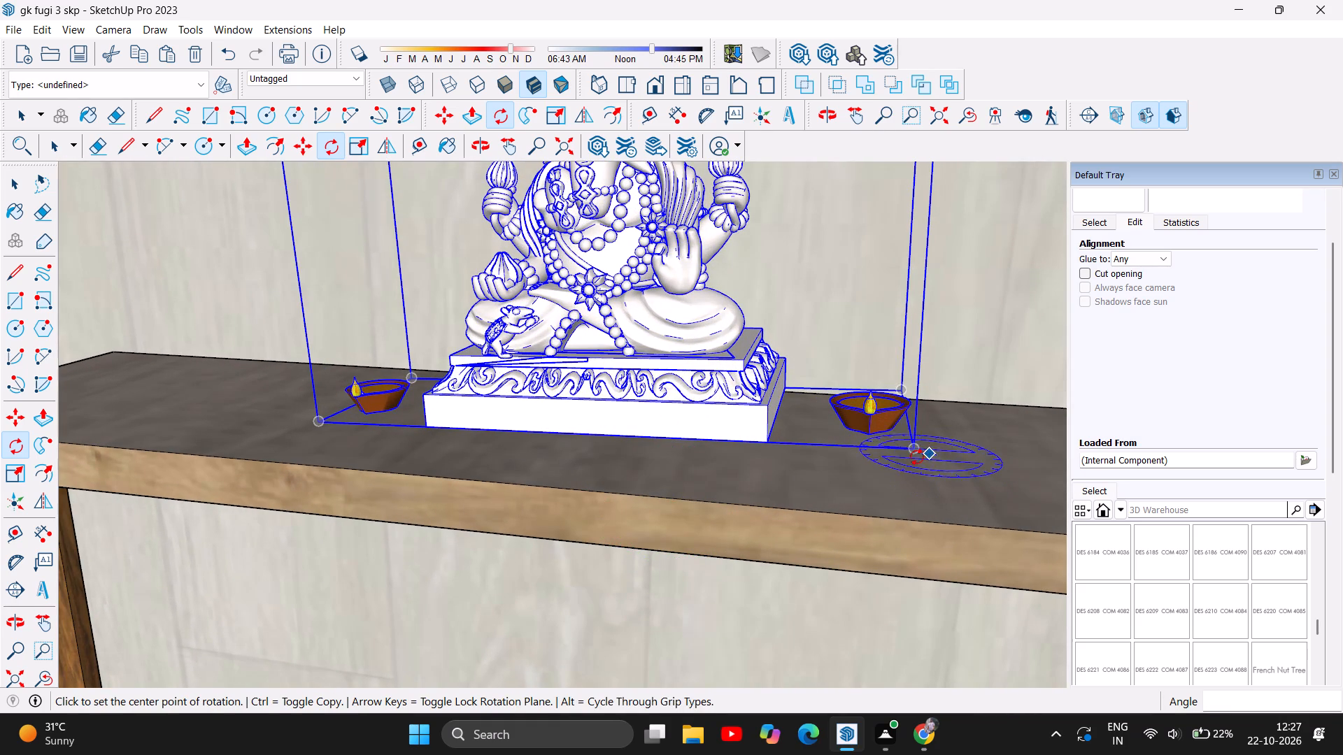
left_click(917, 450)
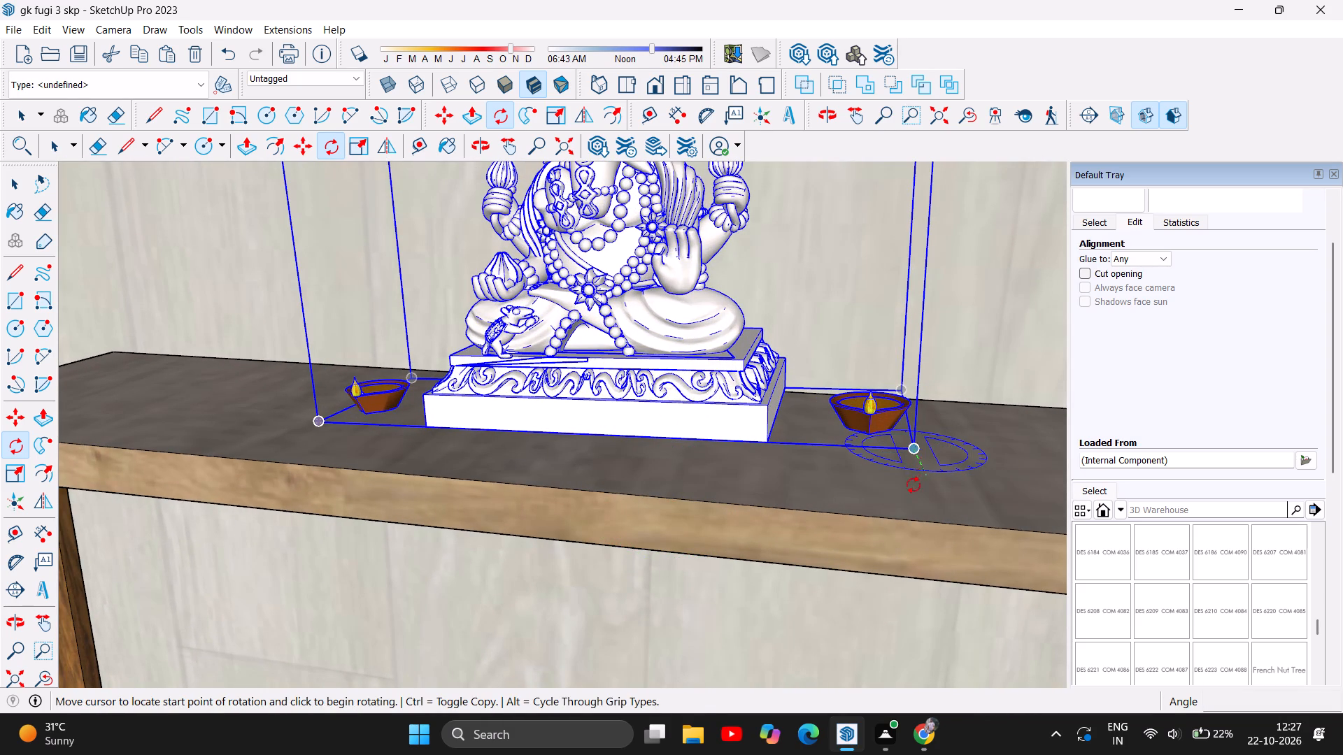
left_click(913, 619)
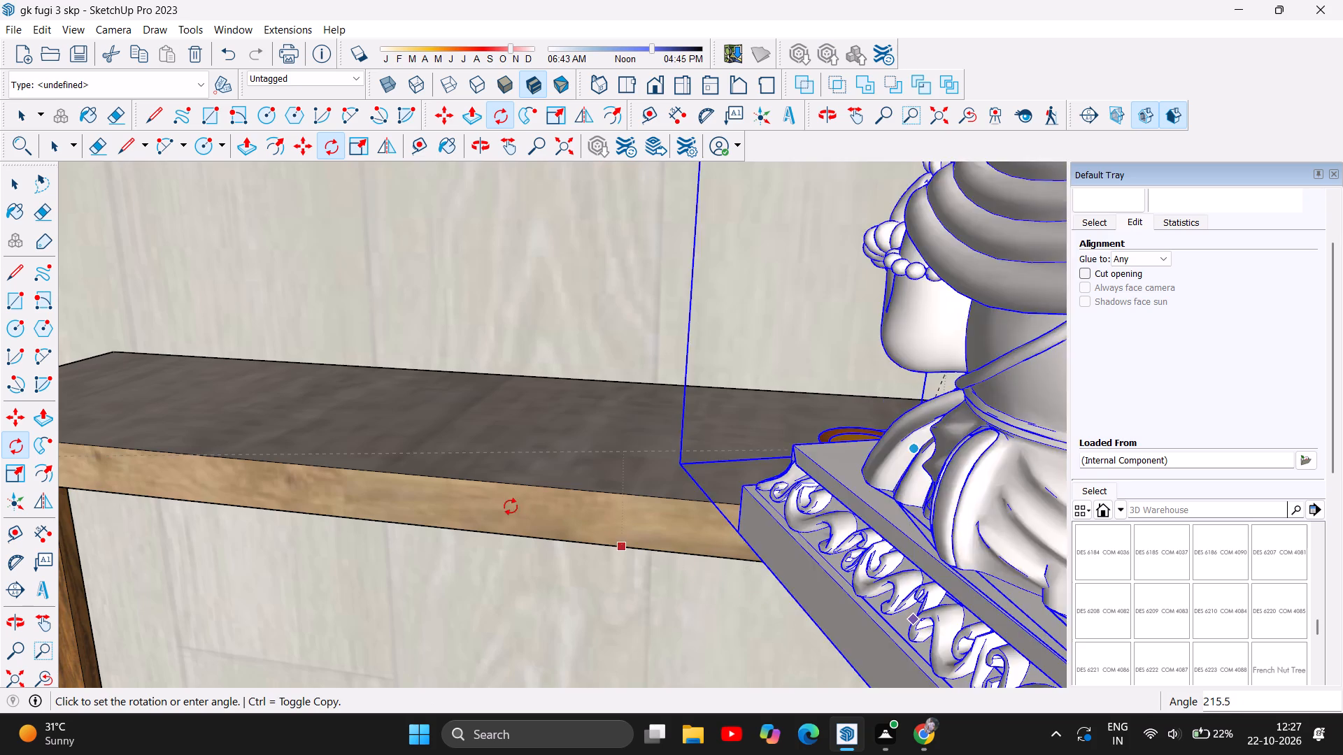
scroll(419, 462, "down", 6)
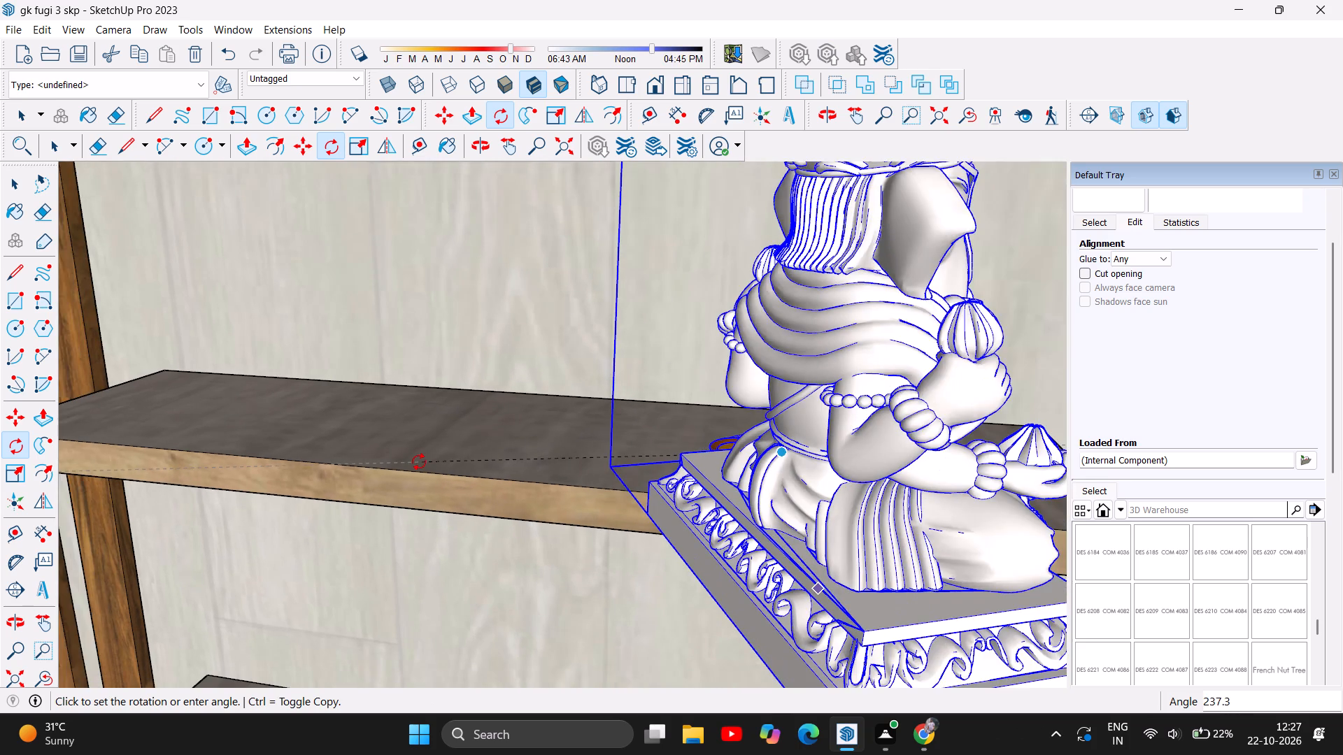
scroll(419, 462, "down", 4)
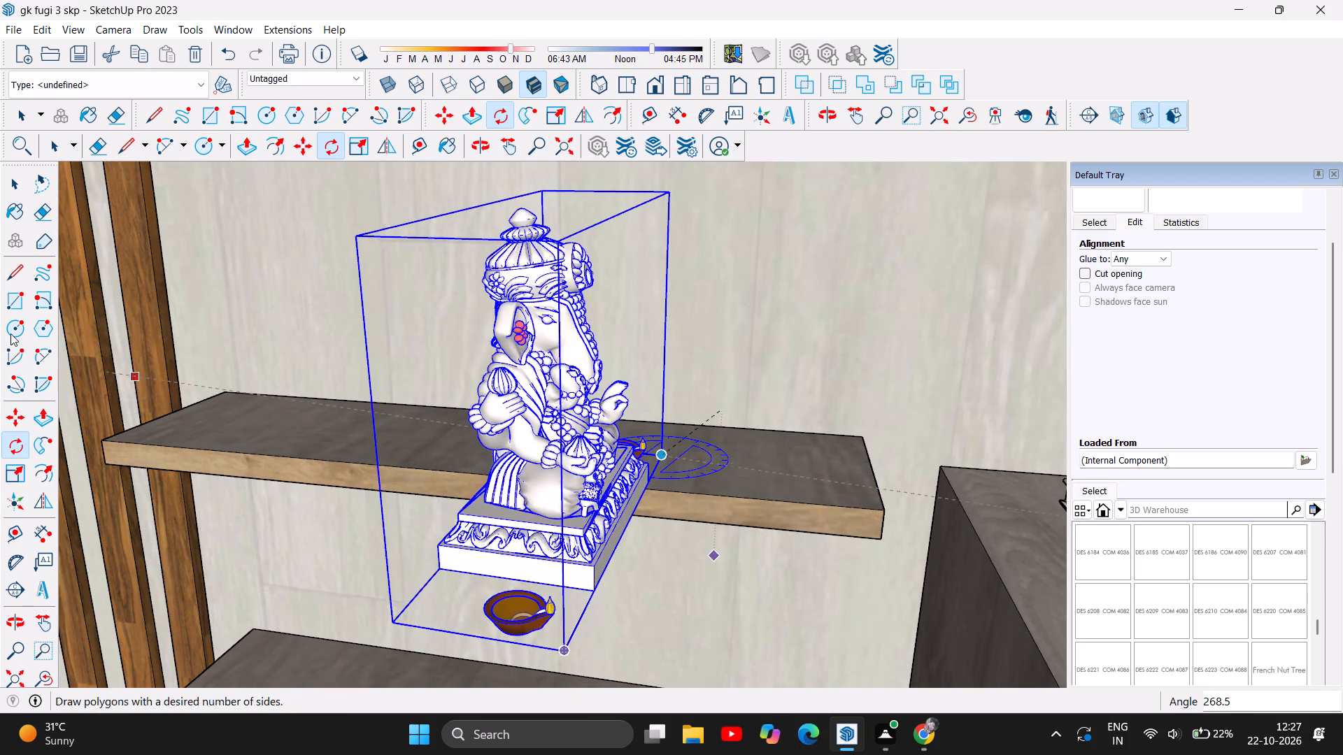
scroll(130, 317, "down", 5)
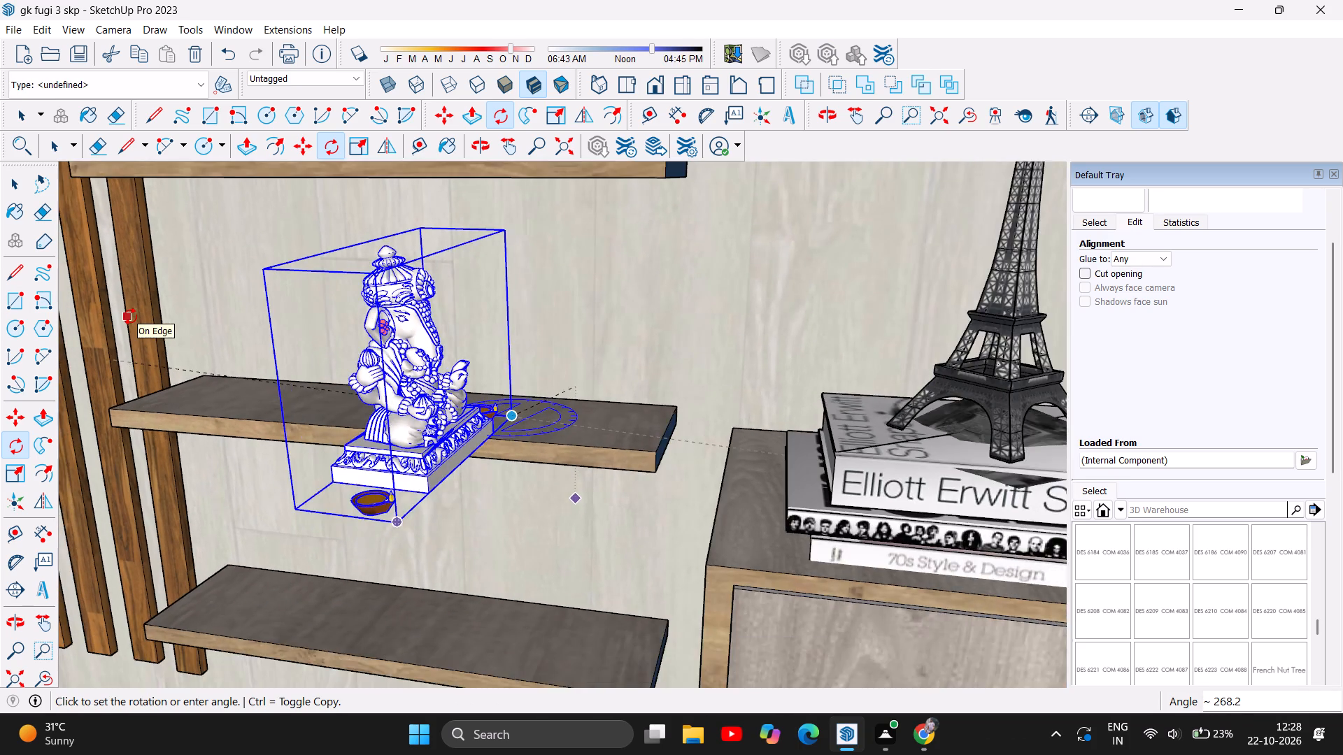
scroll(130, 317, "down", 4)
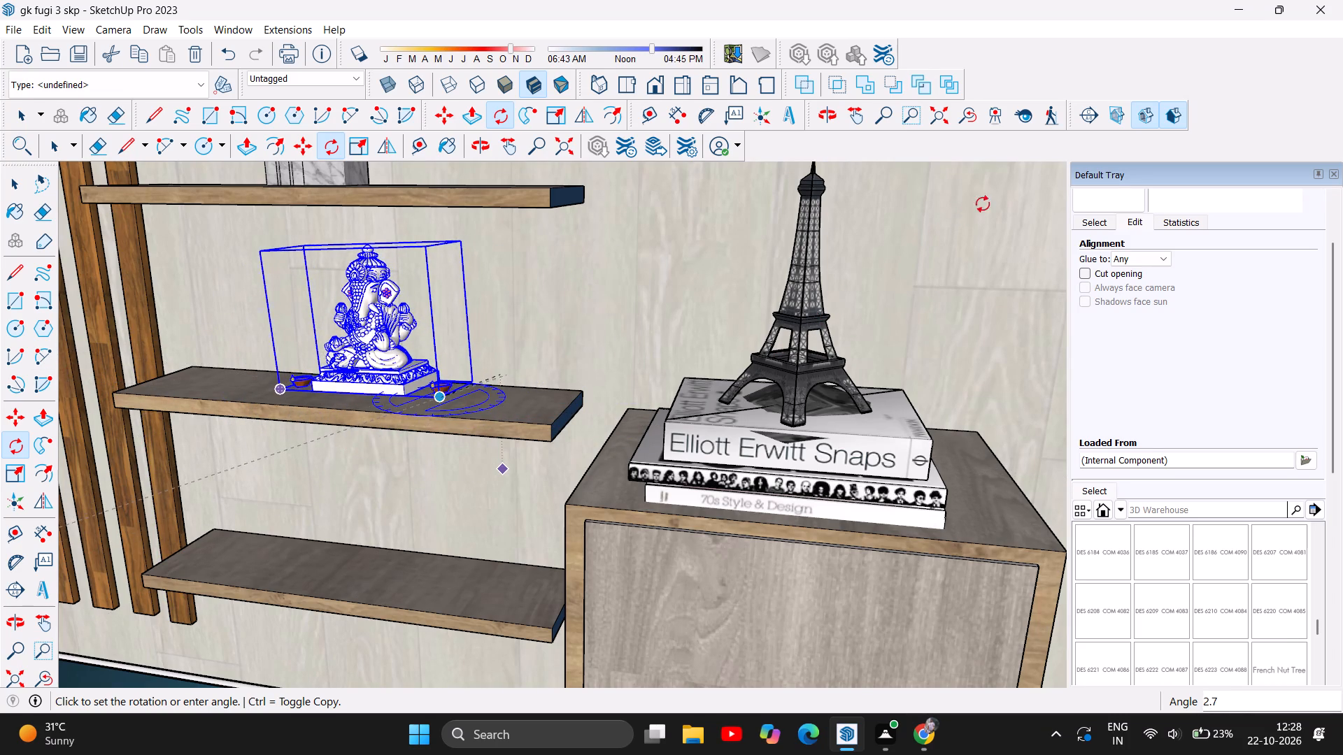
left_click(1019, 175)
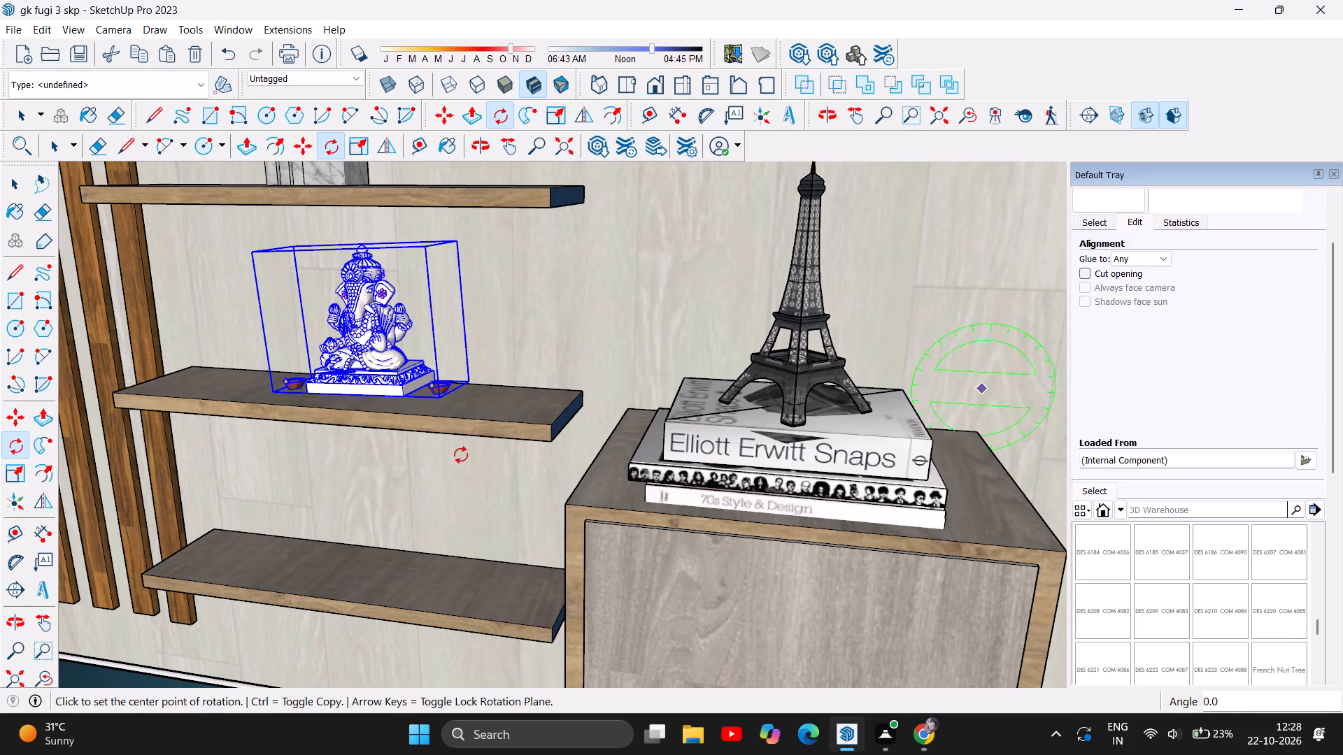
Examine the Ganesha idol's orientation on the middle floating shelf, close up and against the whole TV wall.
scroll(556, 426, "down", 5)
scroll(697, 466, "down", 5)
scroll(867, 589, "down", 4)
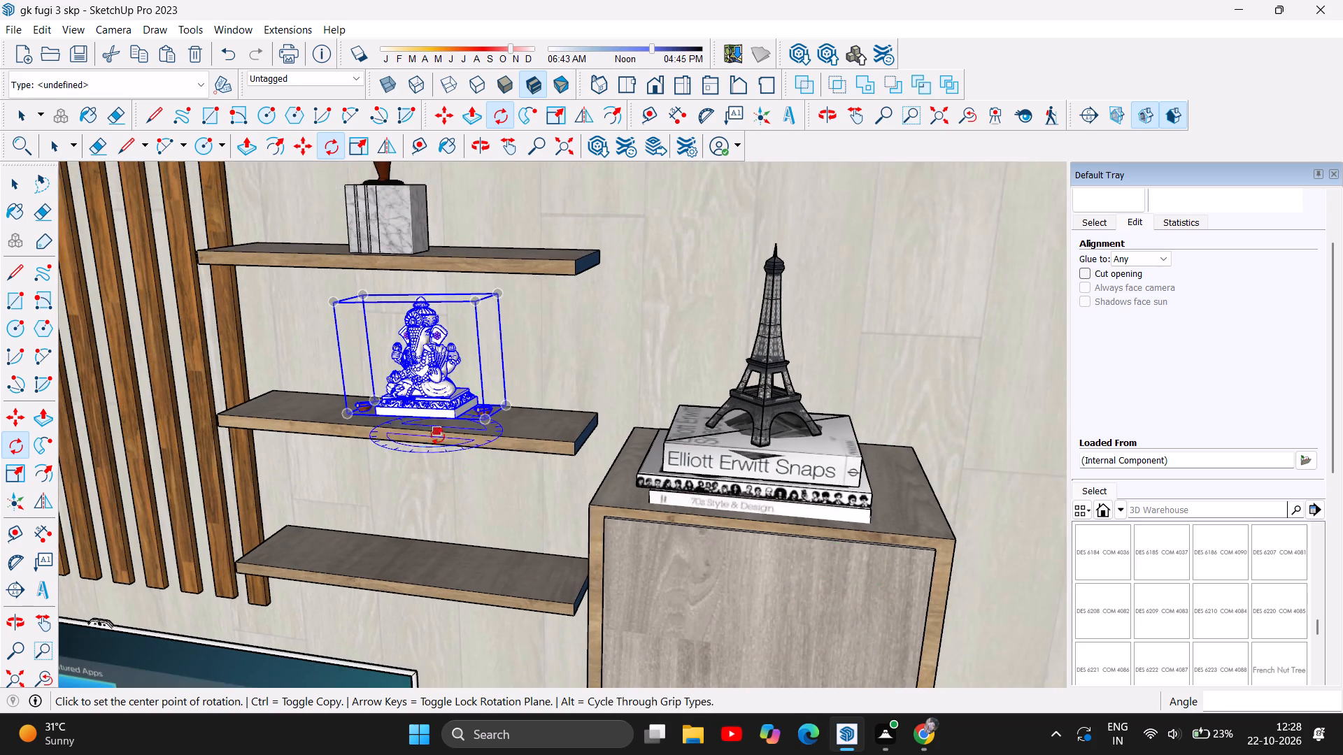
scroll(438, 436, "down", 2)
scroll(827, 427, "down", 10)
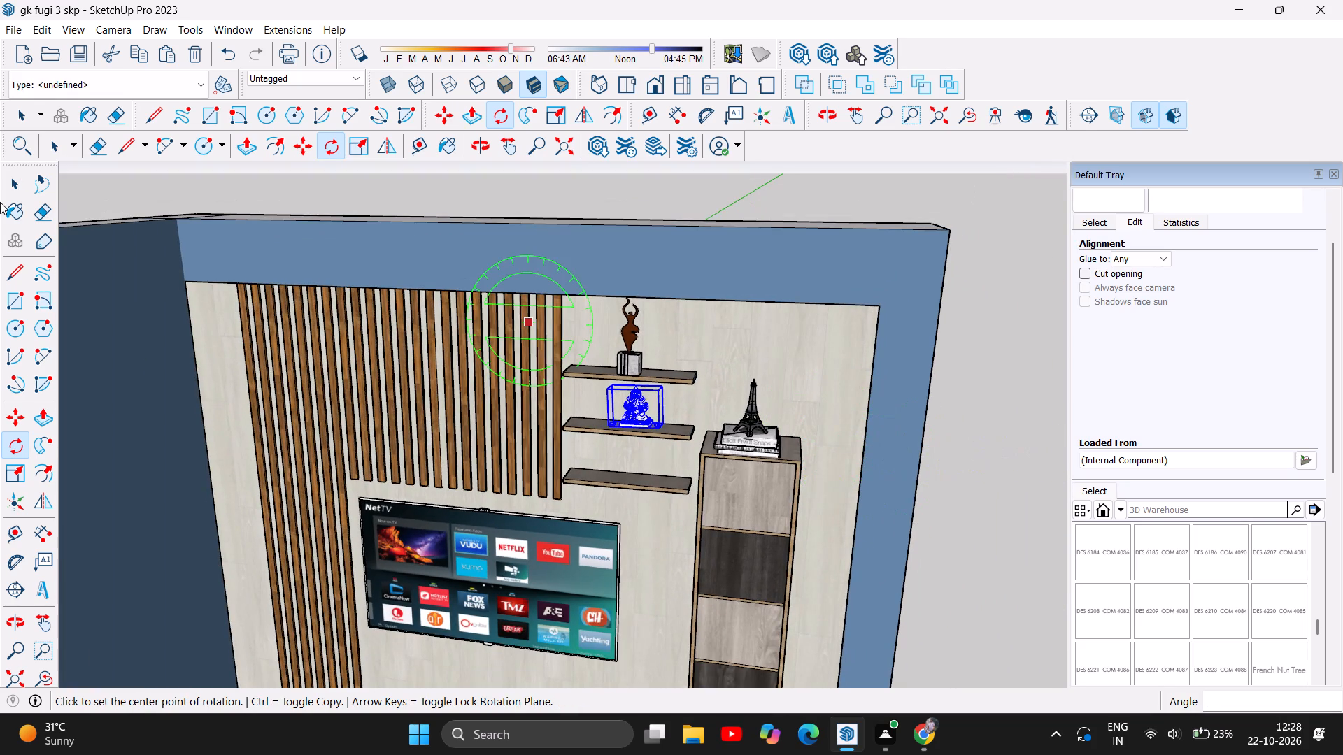
left_click(13, 187)
left_click(1014, 369)
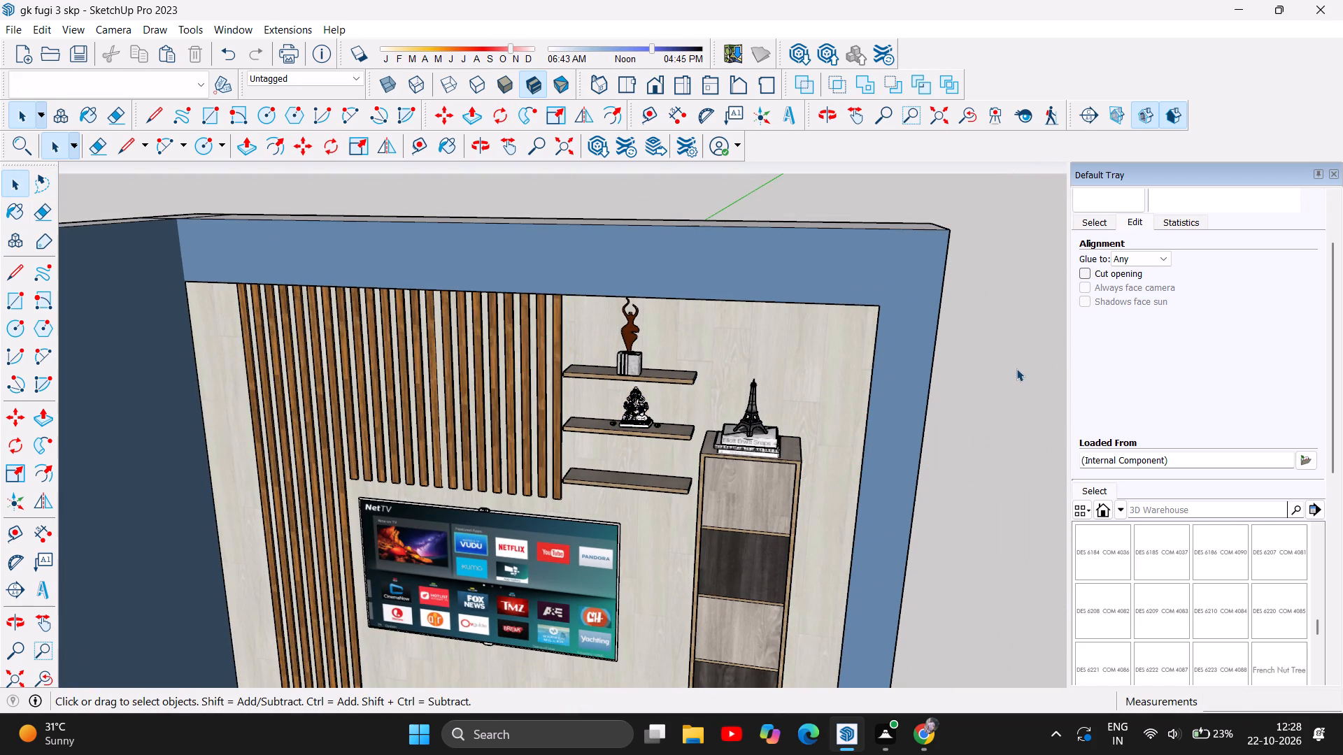
scroll(487, 361, "up", 5)
scroll(680, 429, "up", 5)
scroll(753, 487, "up", 5)
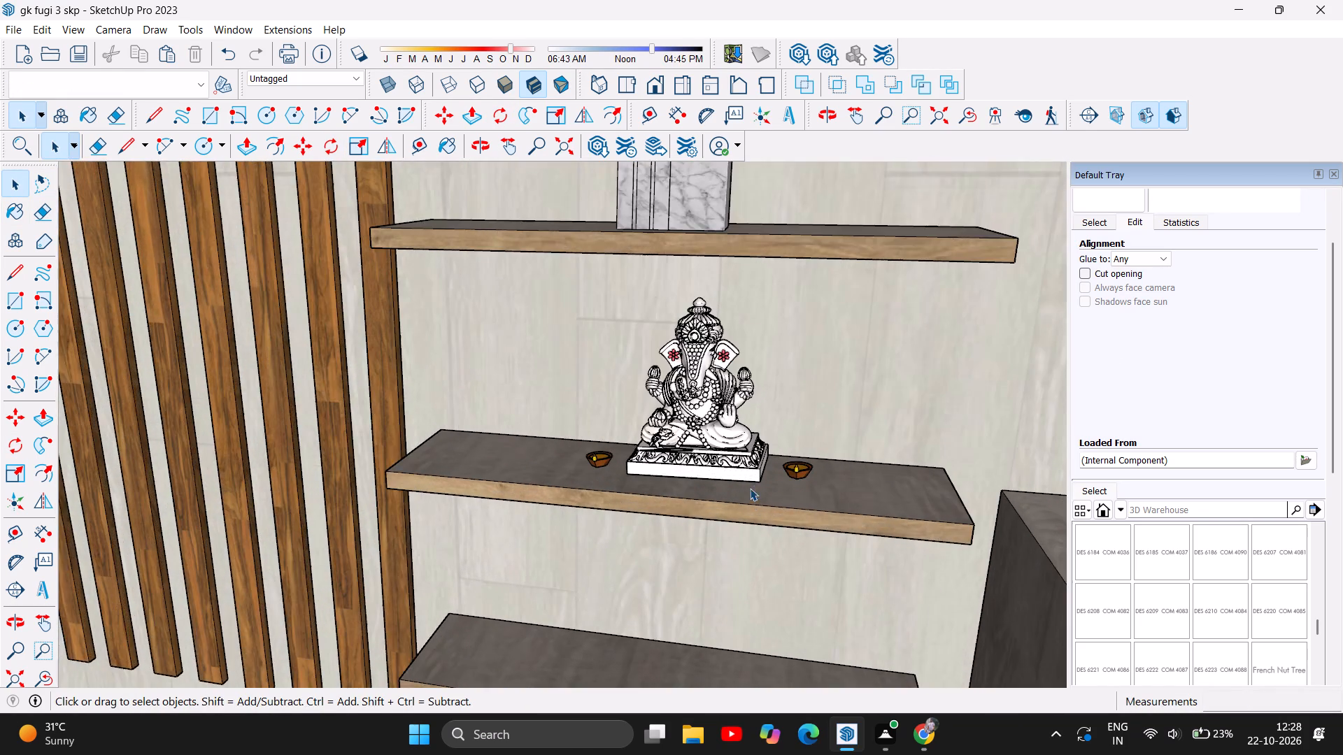
scroll(720, 510, "up", 14)
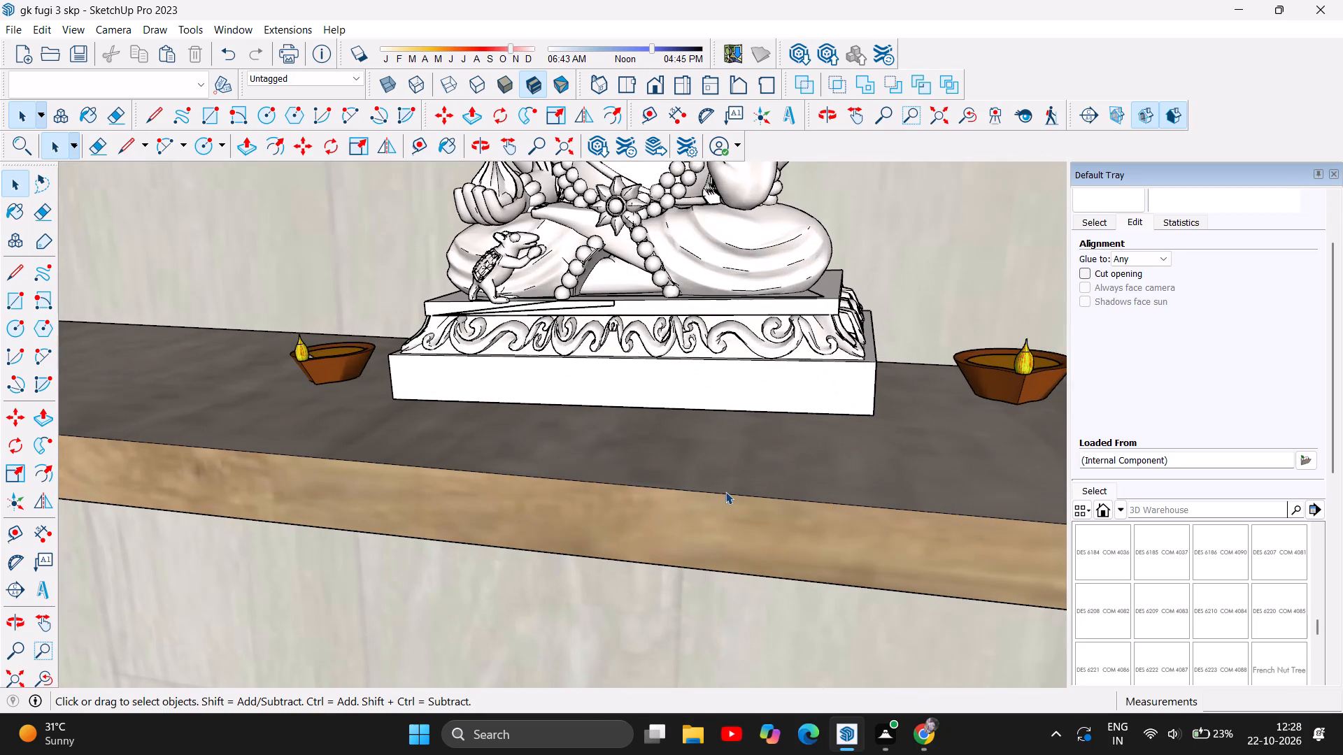
scroll(725, 491, "up", 1)
scroll(739, 489, "down", 18)
scroll(772, 475, "down", 5)
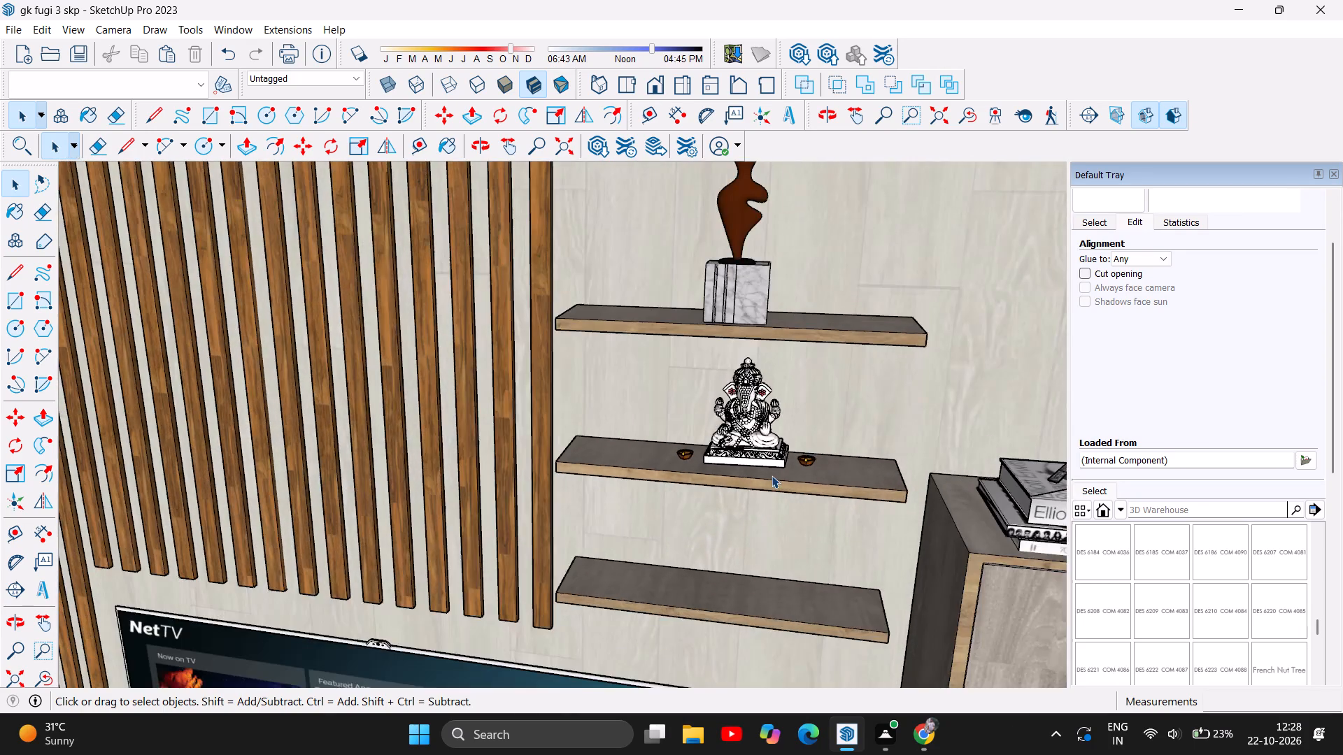
scroll(772, 475, "down", 18)
scroll(815, 456, "down", 4)
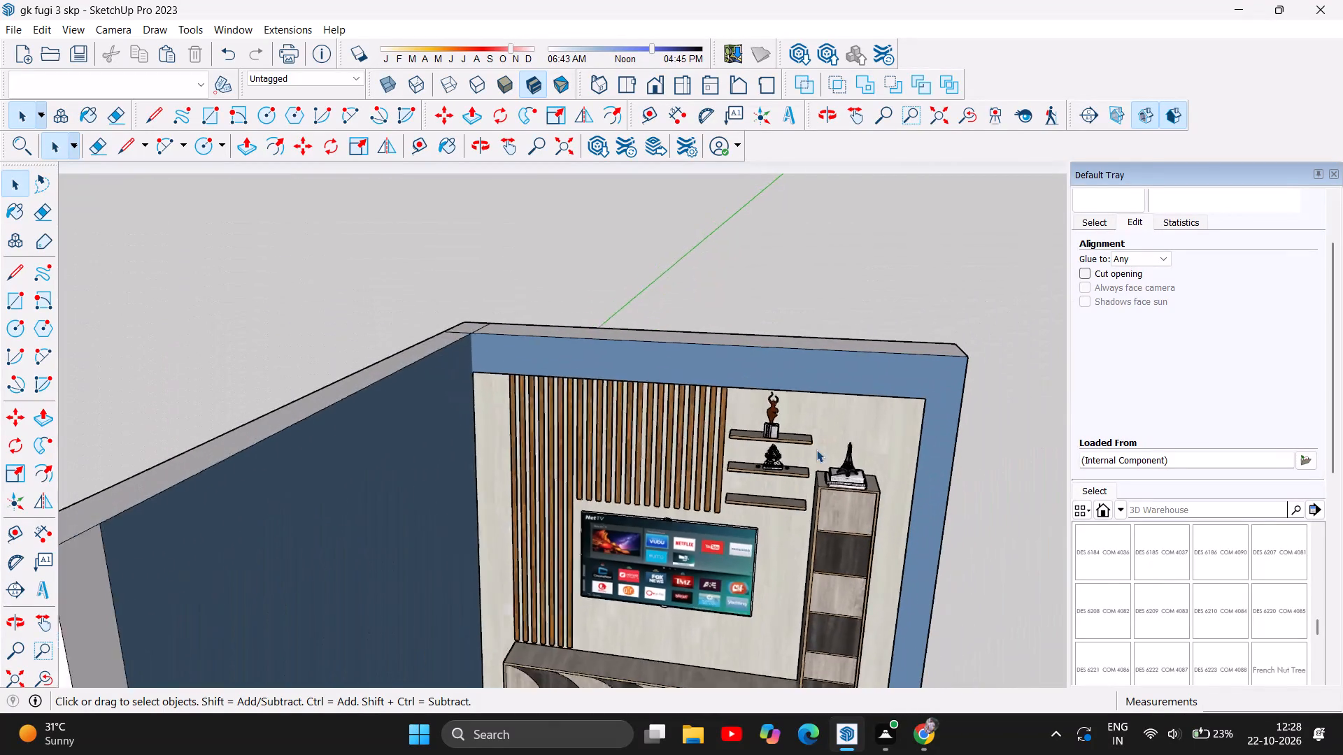
scroll(816, 450, "down", 2)
scroll(774, 591, "up", 13)
scroll(742, 582, "down", 5)
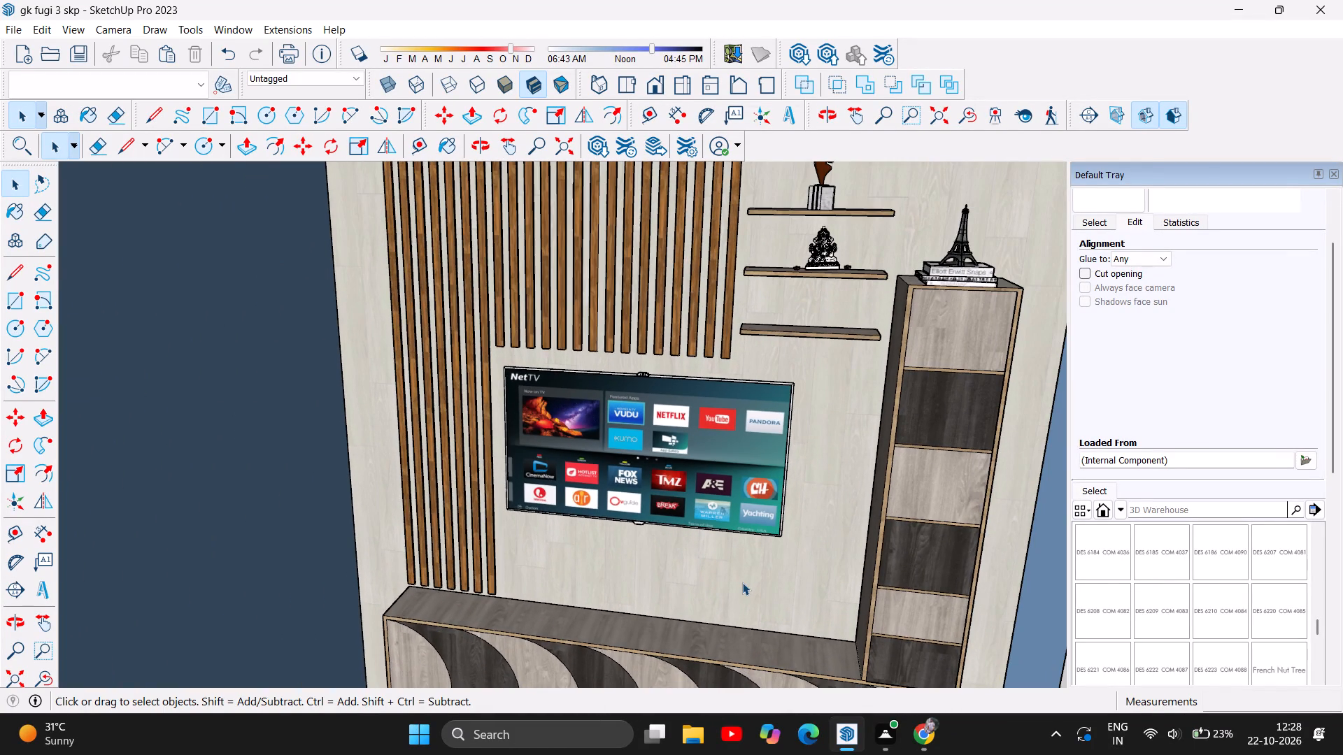
scroll(814, 517, "up", 1)
scroll(866, 442, "up", 1)
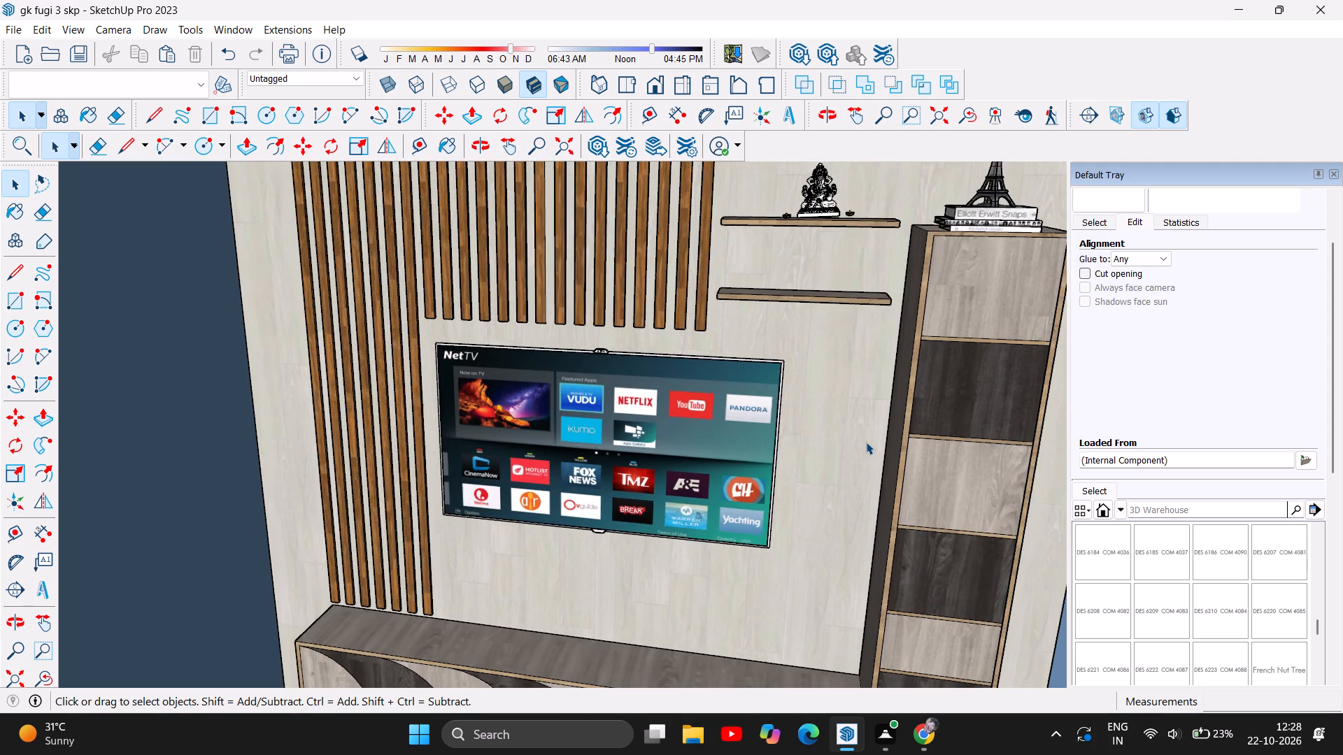
scroll(866, 442, "up", 2)
scroll(859, 463, "down", 4)
scroll(853, 529, "down", 4)
scroll(848, 343, "up", 8)
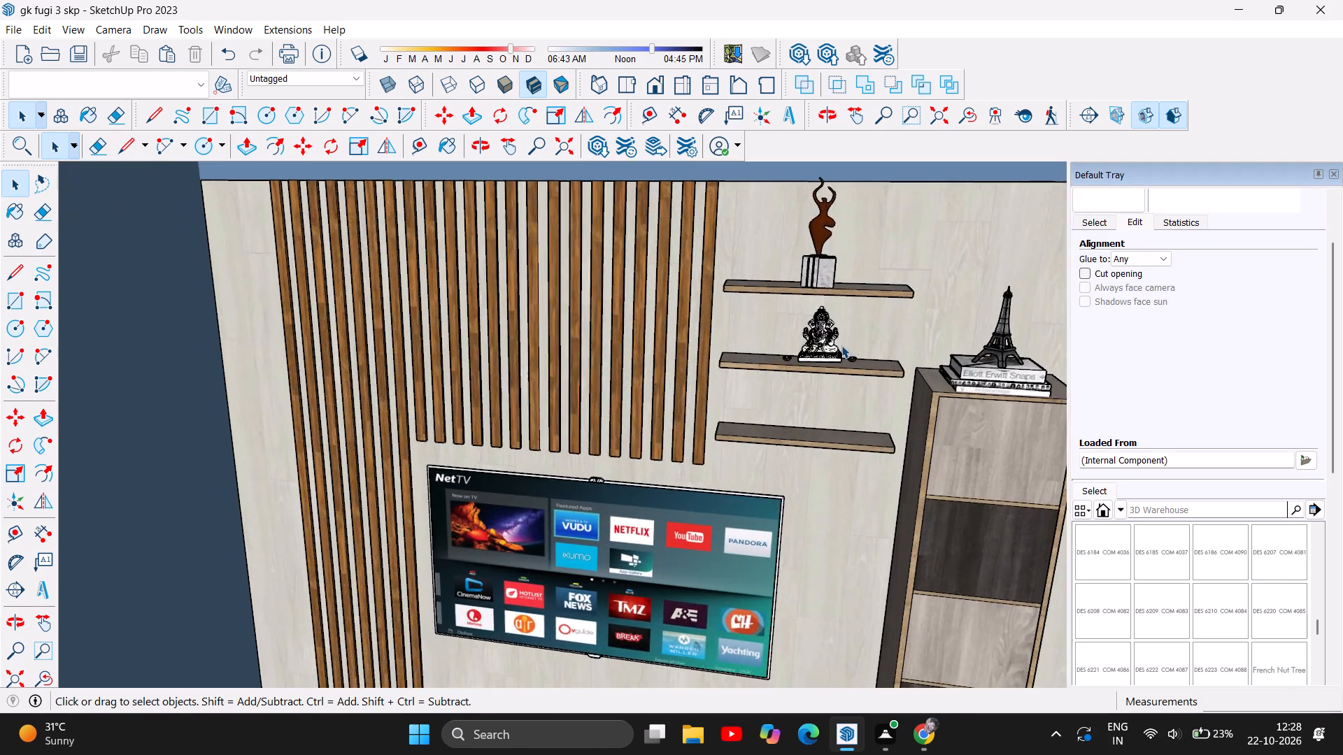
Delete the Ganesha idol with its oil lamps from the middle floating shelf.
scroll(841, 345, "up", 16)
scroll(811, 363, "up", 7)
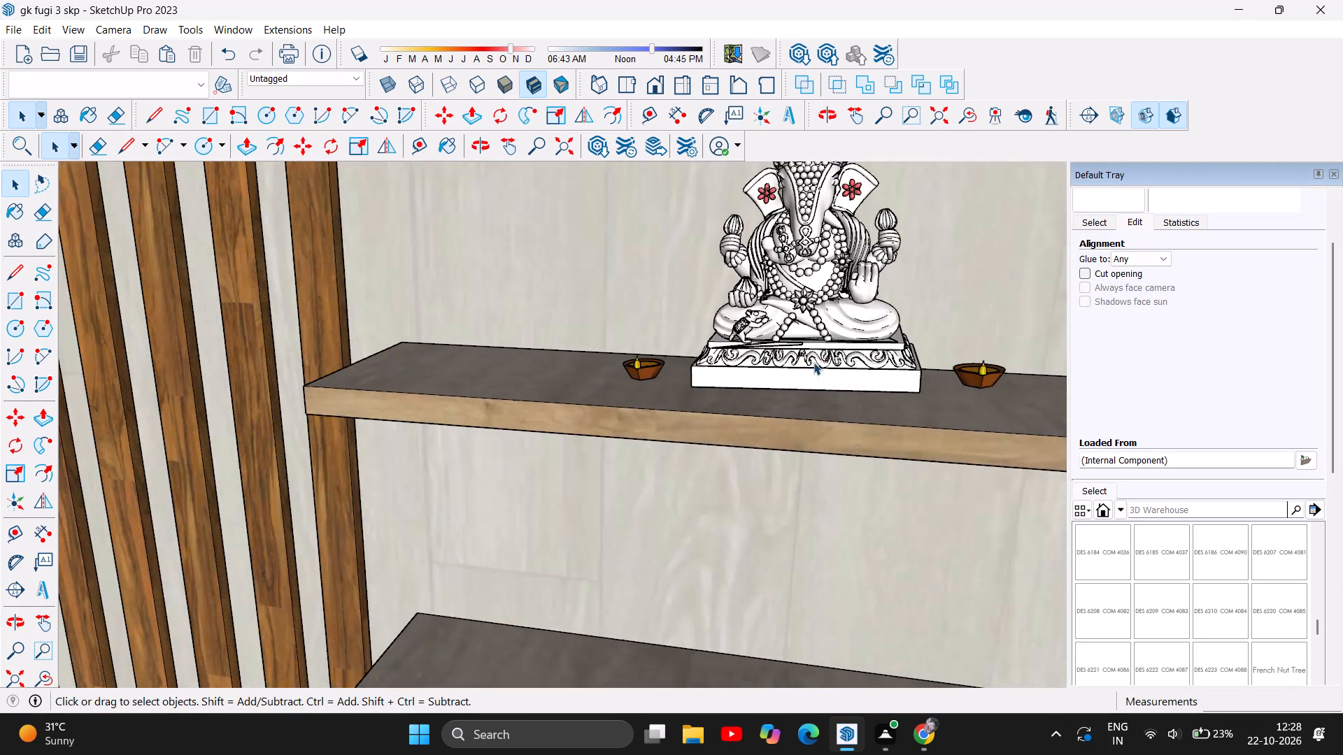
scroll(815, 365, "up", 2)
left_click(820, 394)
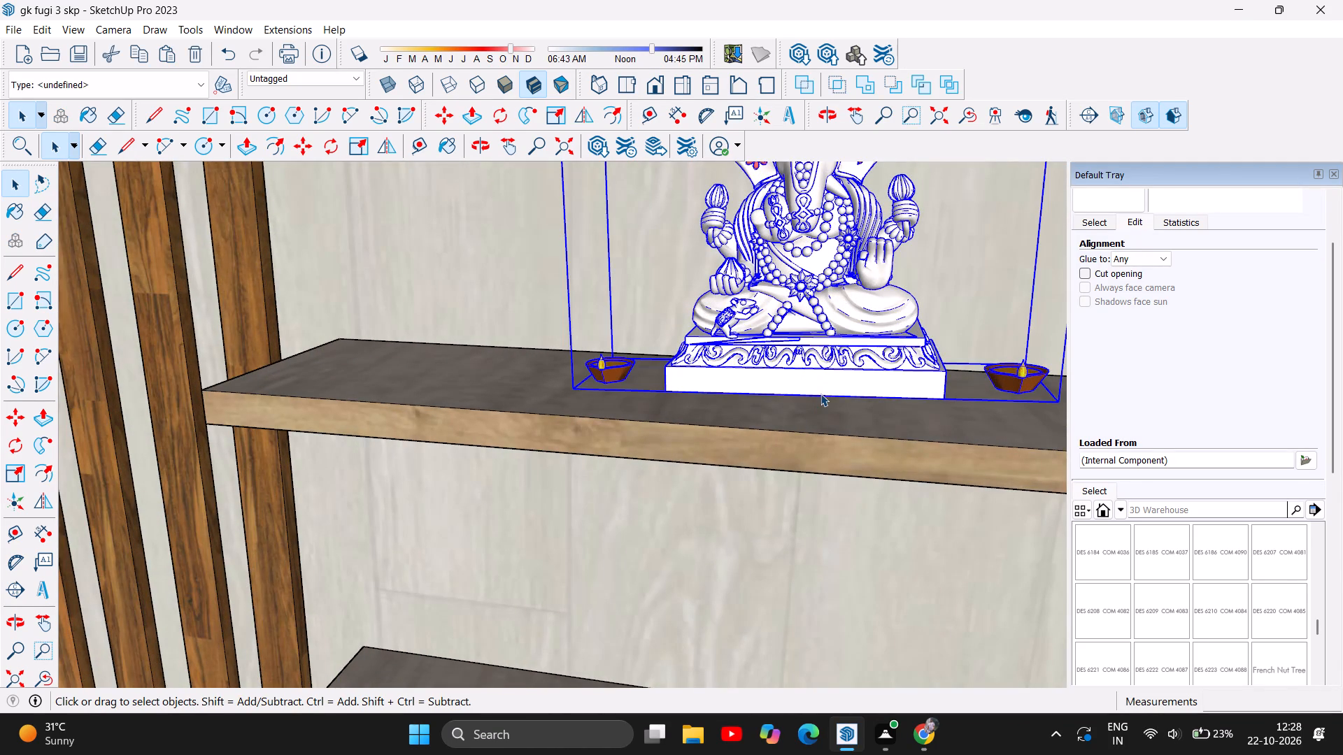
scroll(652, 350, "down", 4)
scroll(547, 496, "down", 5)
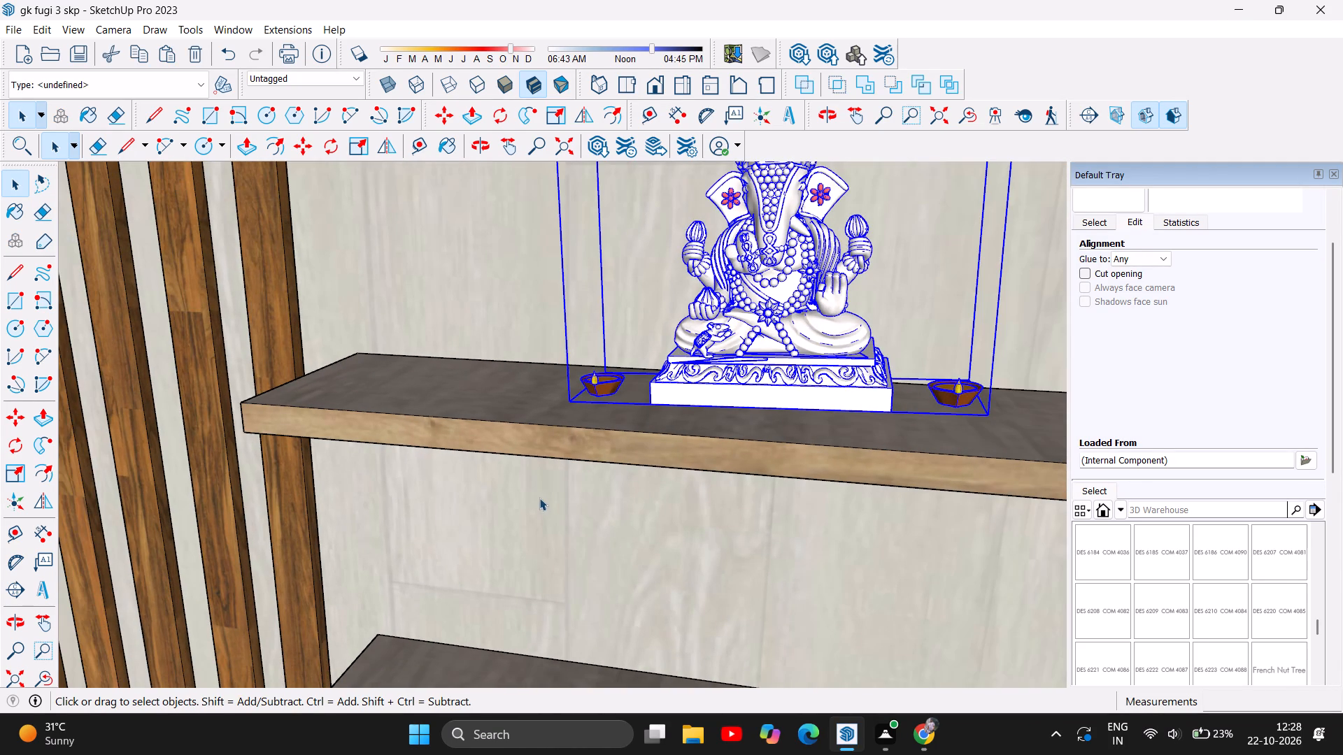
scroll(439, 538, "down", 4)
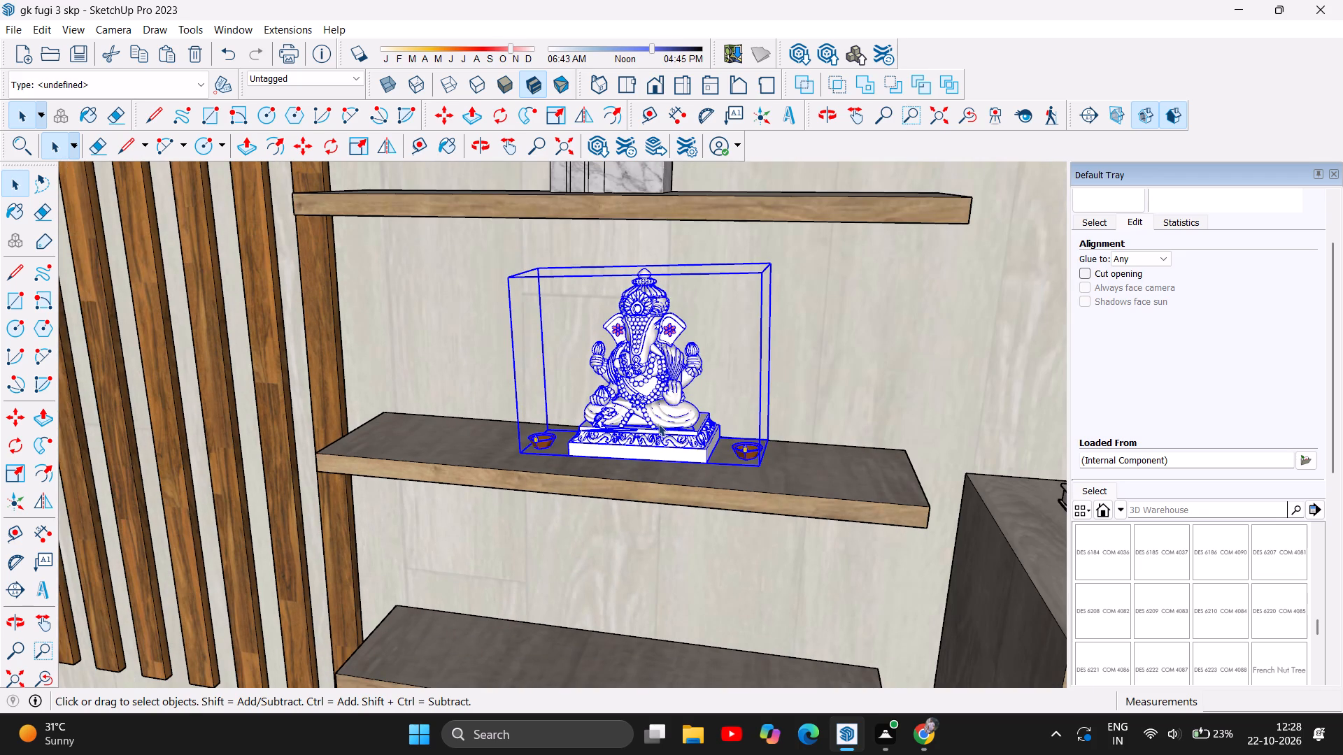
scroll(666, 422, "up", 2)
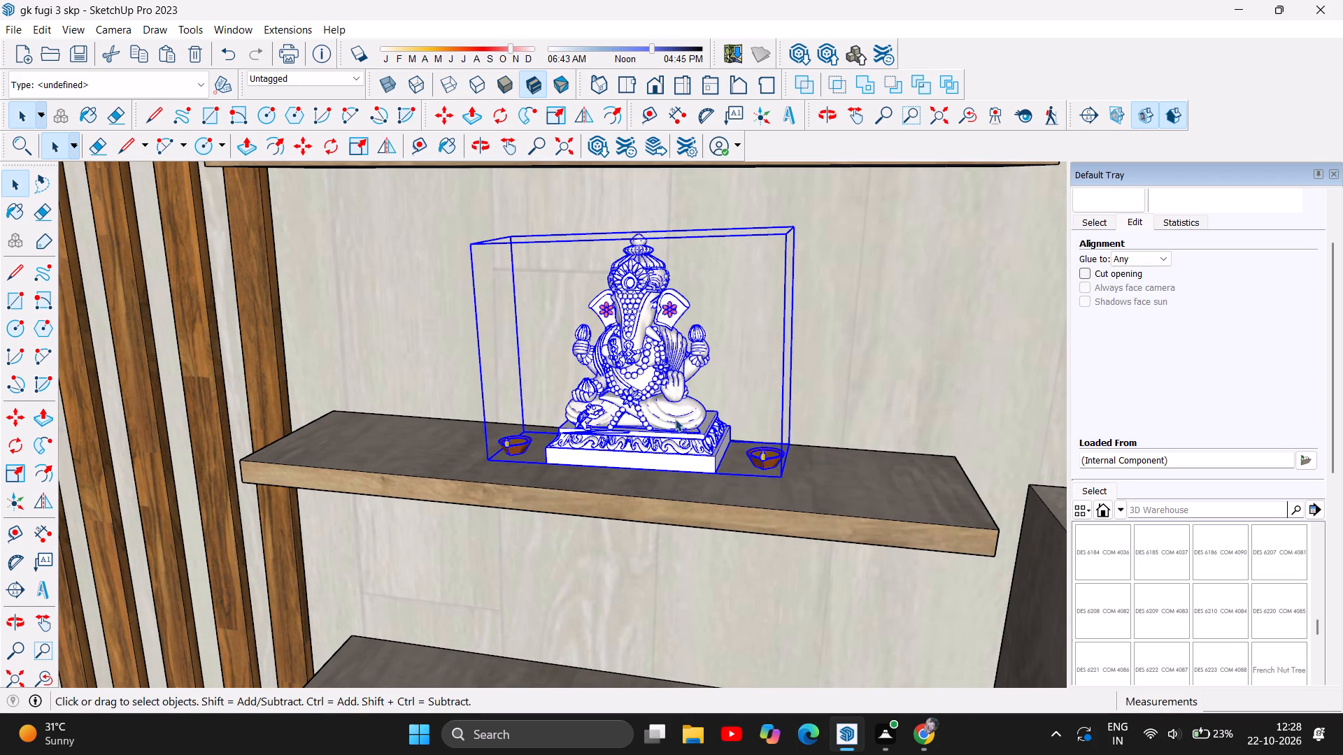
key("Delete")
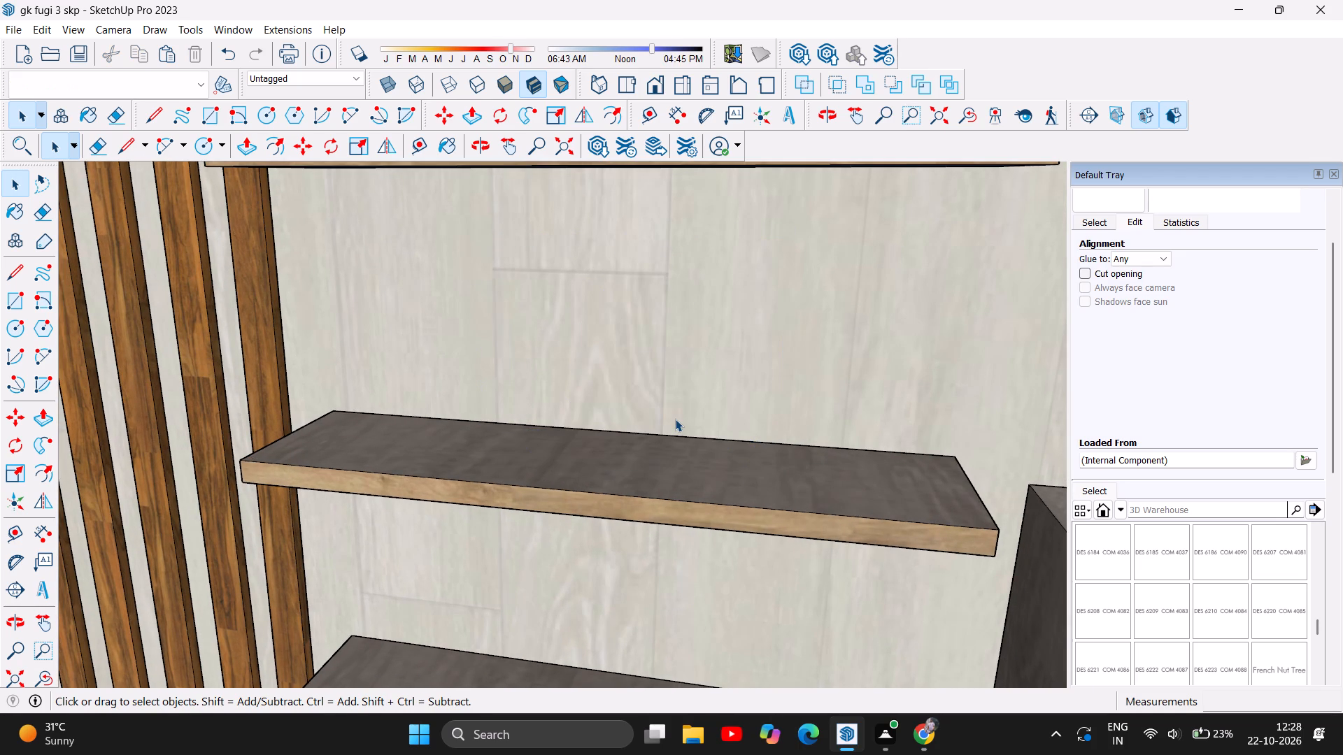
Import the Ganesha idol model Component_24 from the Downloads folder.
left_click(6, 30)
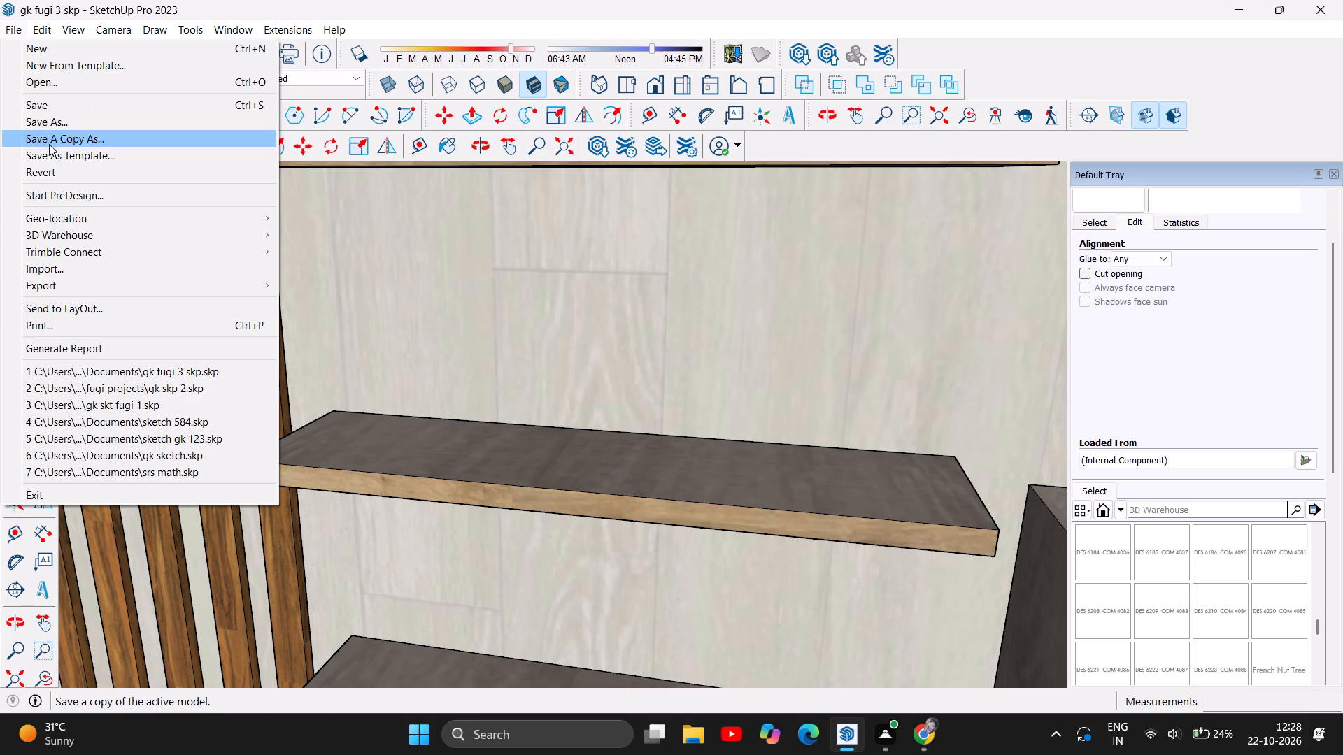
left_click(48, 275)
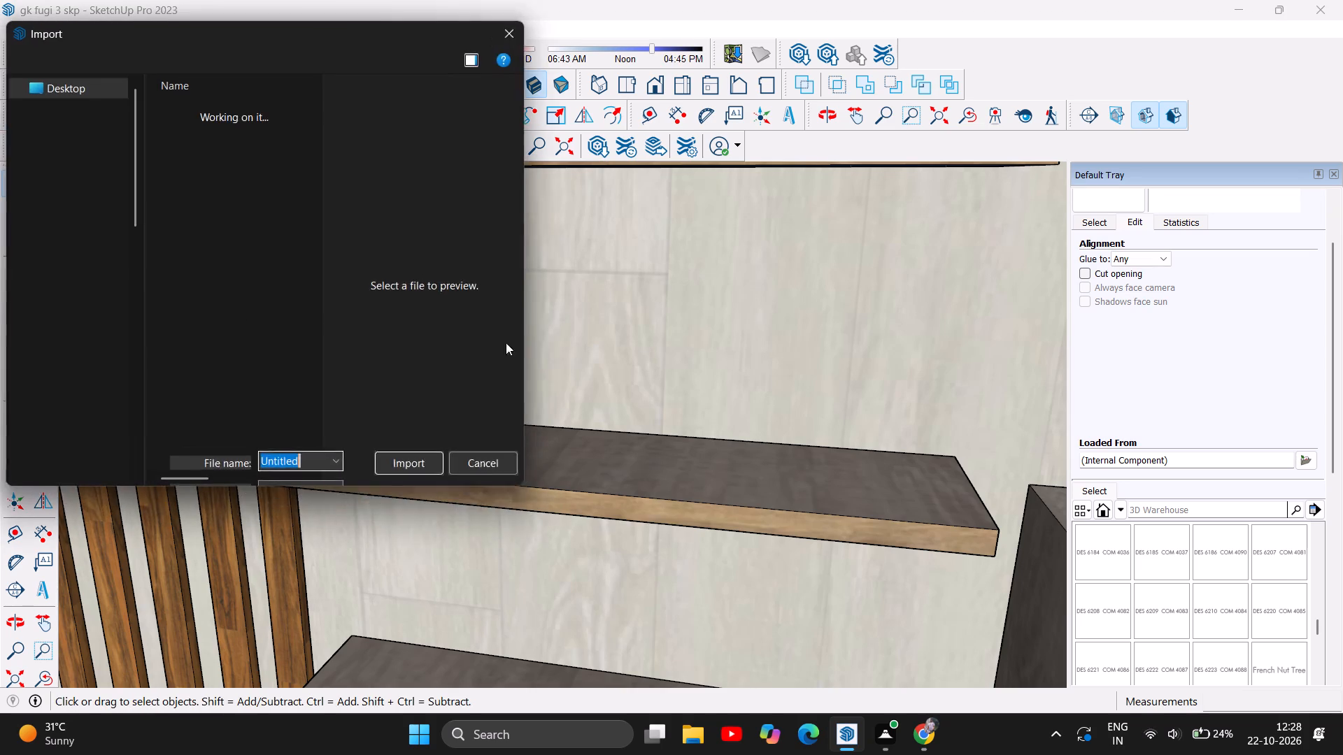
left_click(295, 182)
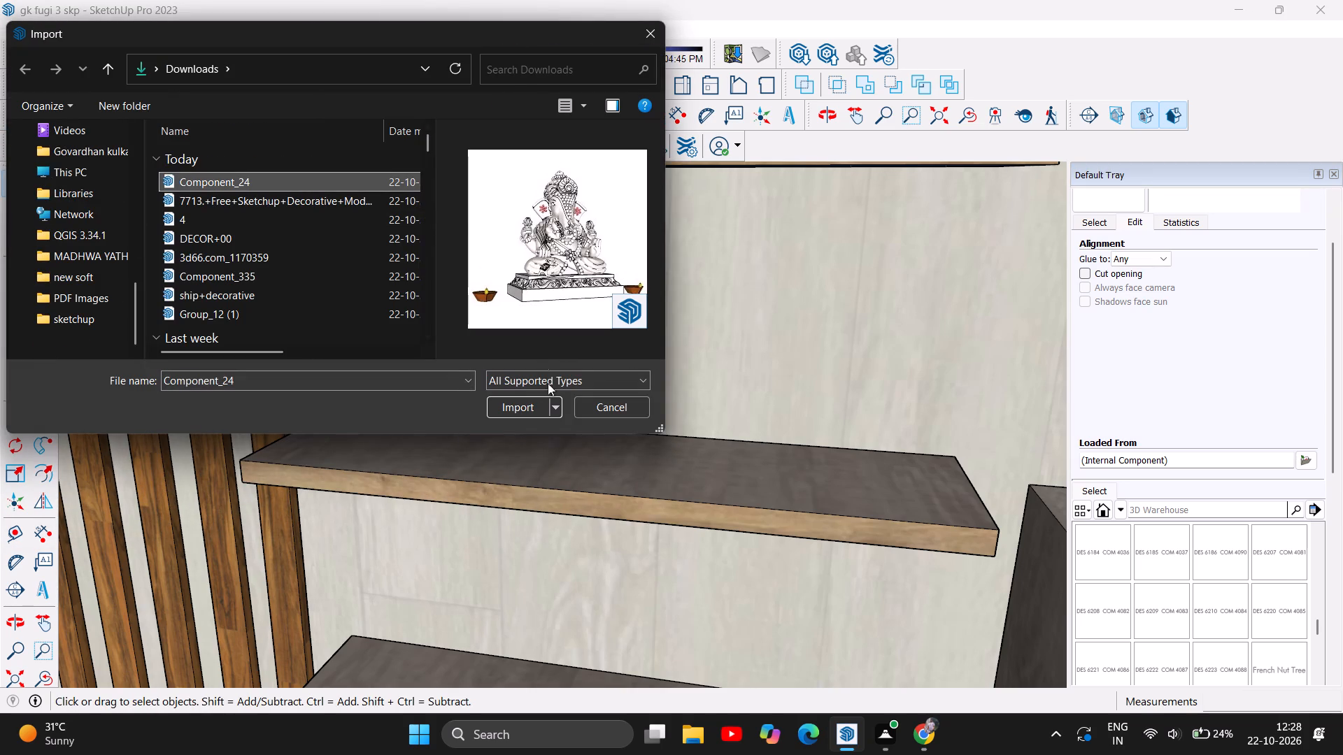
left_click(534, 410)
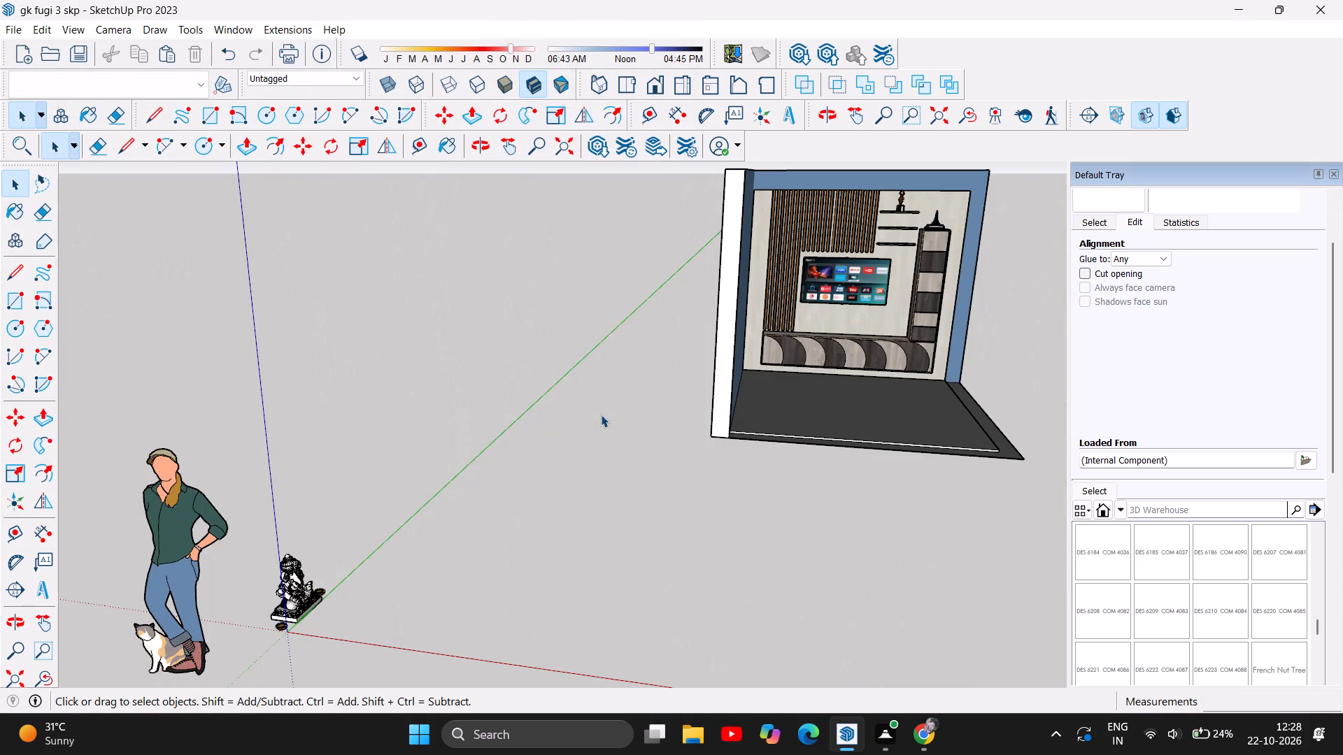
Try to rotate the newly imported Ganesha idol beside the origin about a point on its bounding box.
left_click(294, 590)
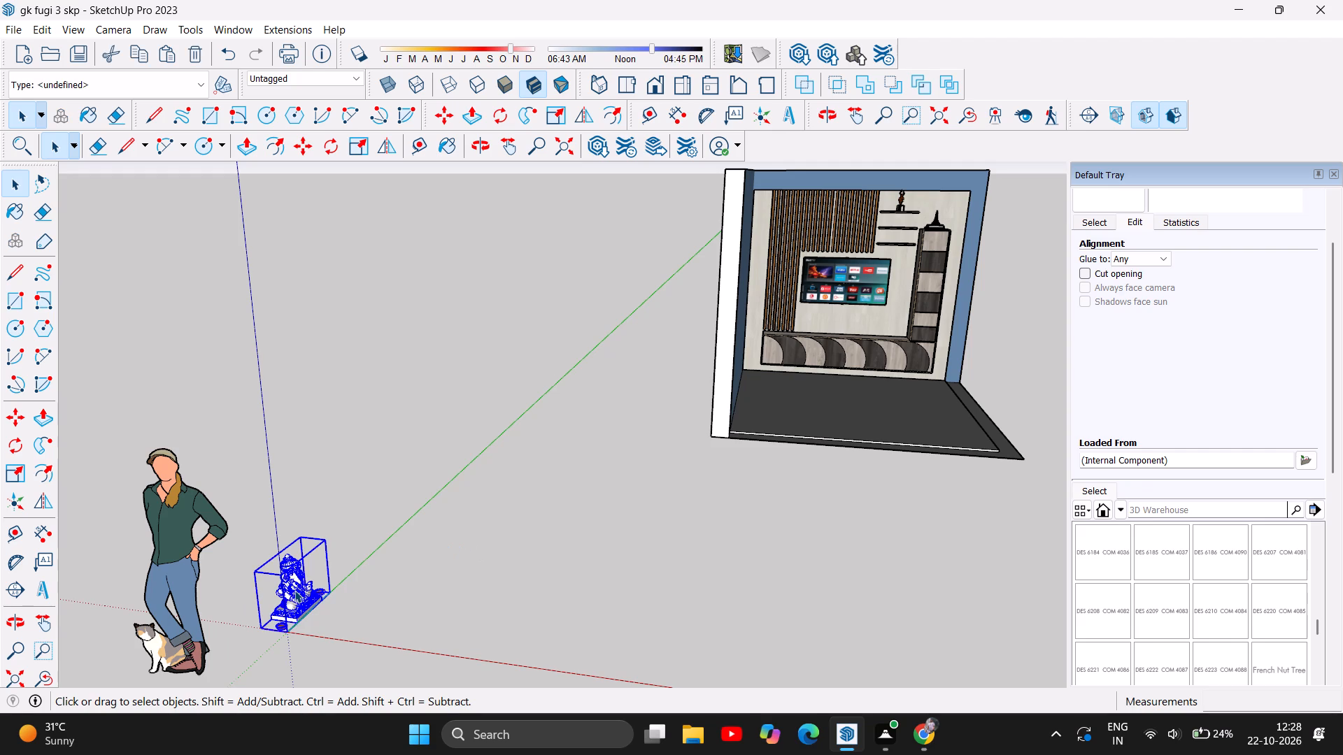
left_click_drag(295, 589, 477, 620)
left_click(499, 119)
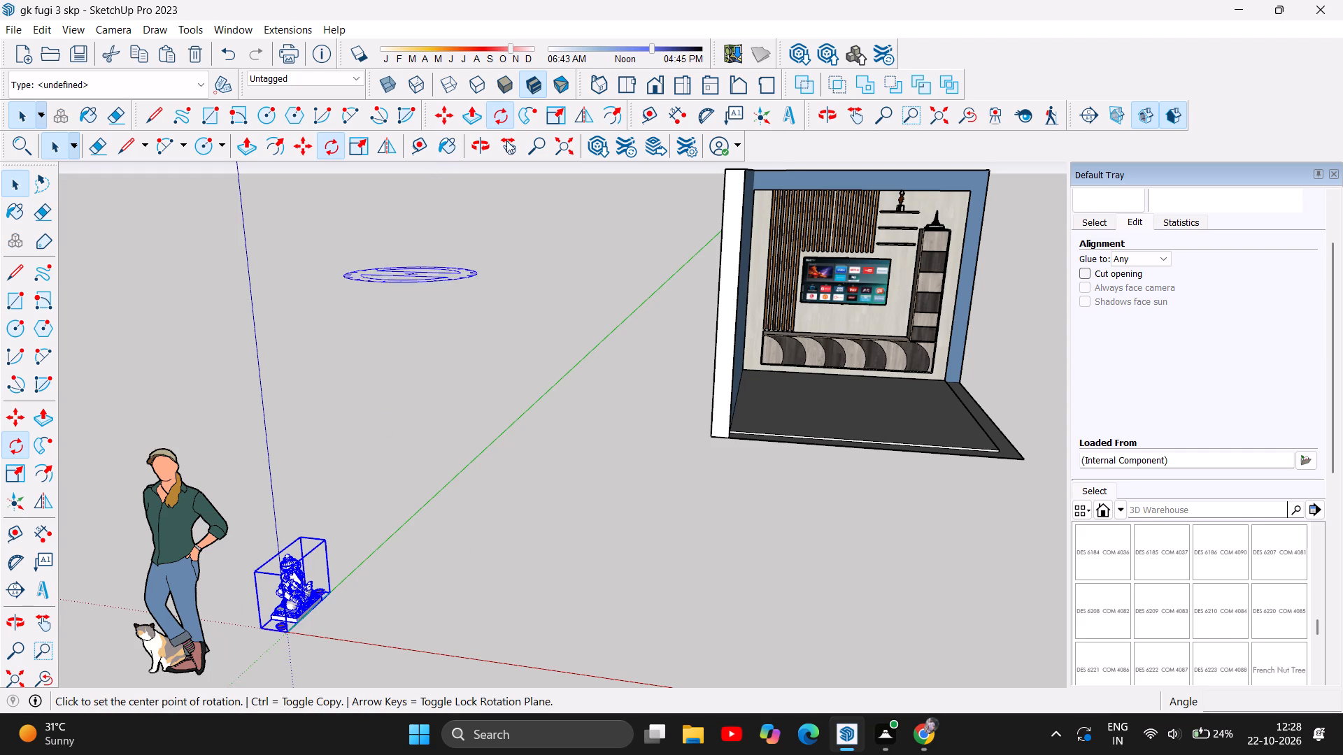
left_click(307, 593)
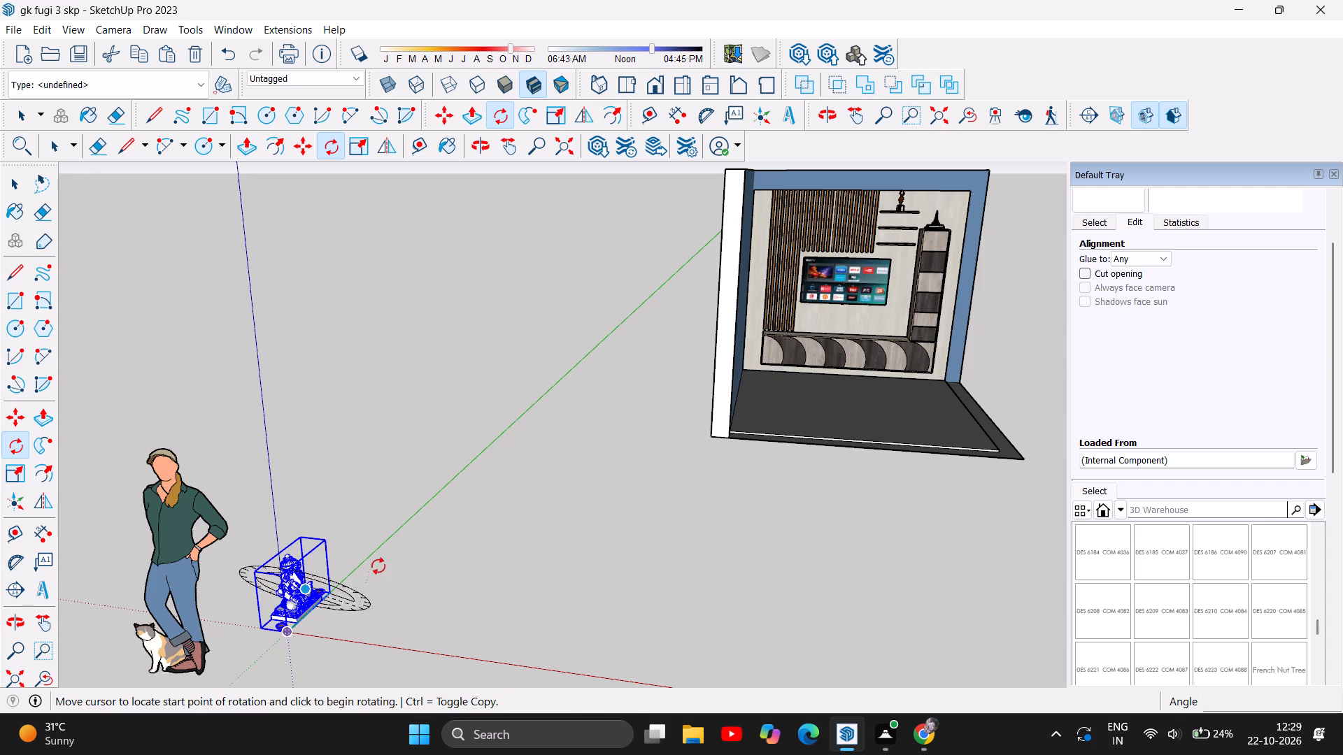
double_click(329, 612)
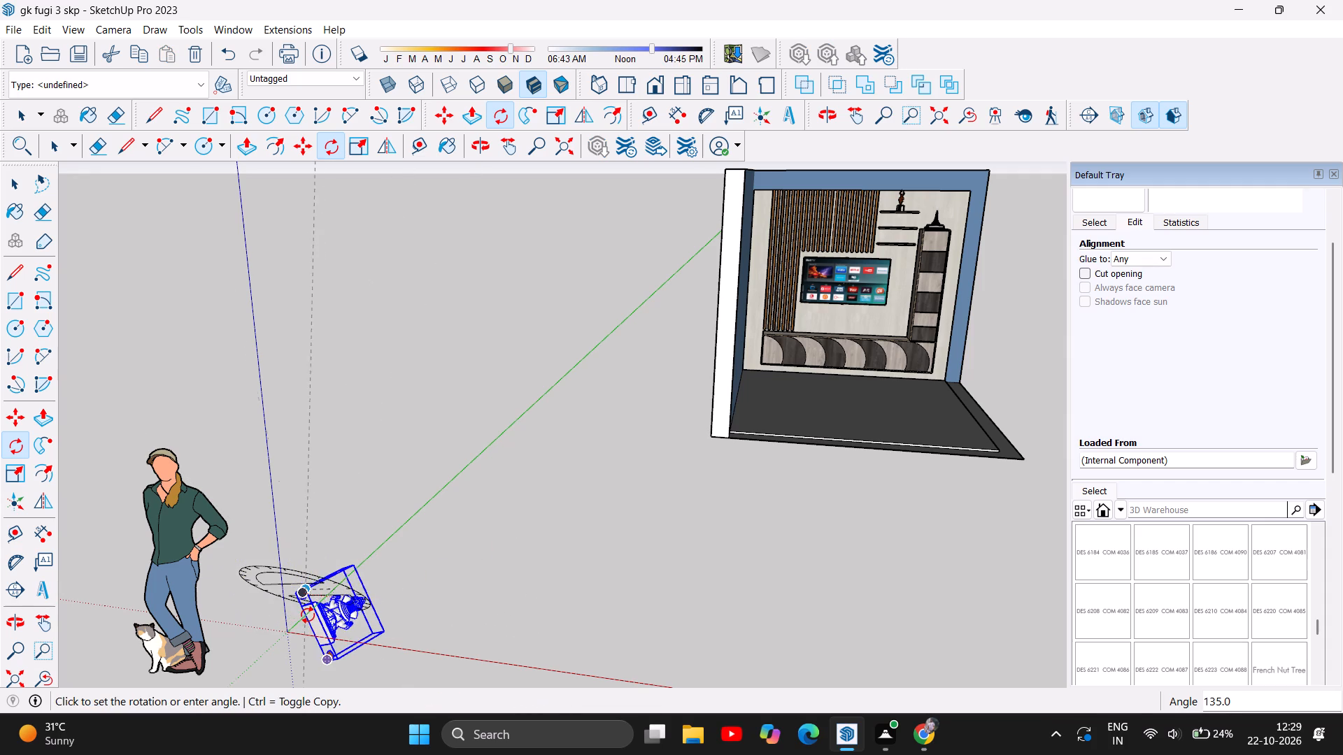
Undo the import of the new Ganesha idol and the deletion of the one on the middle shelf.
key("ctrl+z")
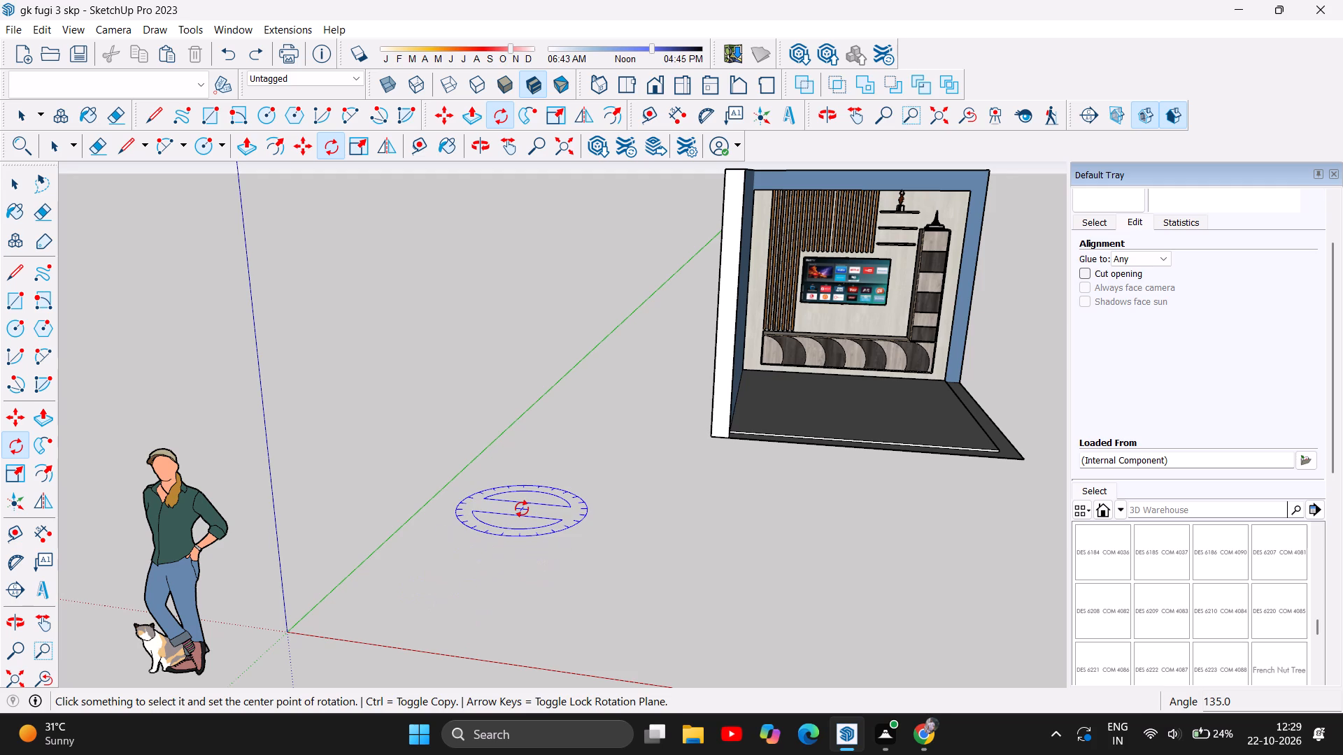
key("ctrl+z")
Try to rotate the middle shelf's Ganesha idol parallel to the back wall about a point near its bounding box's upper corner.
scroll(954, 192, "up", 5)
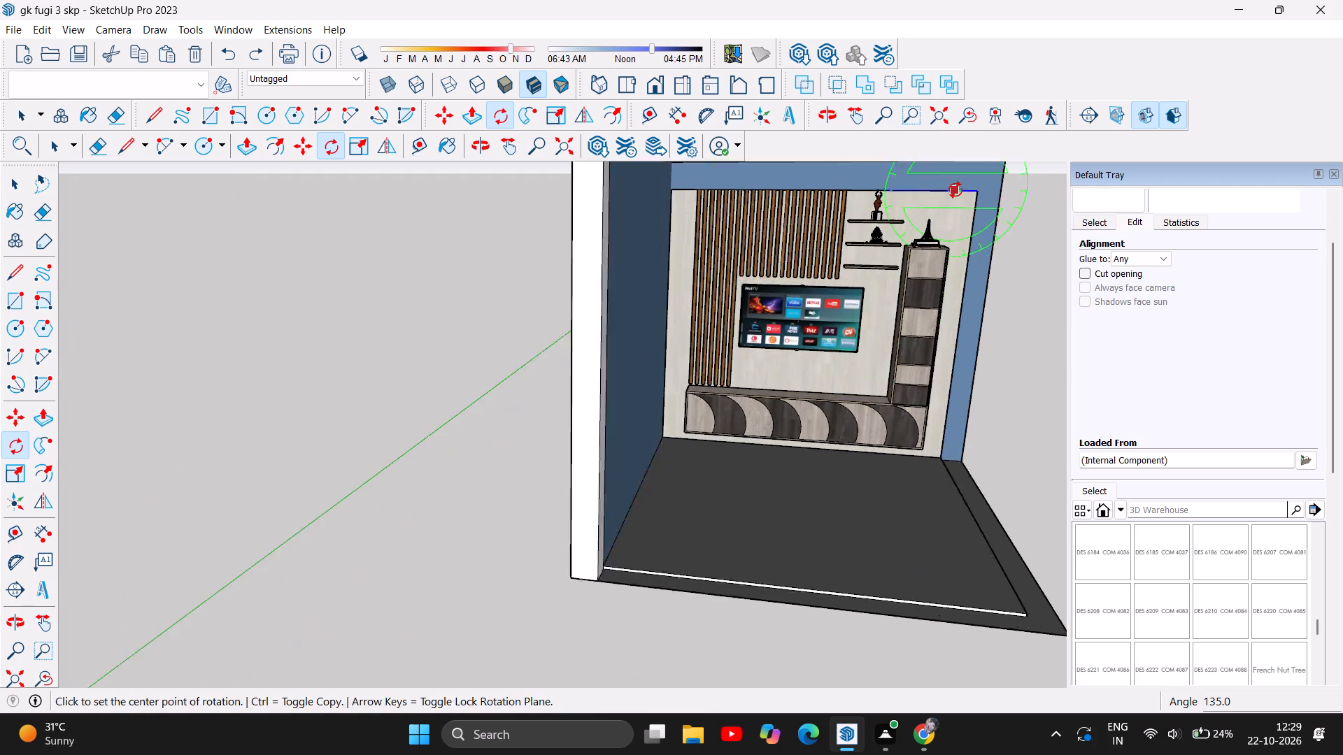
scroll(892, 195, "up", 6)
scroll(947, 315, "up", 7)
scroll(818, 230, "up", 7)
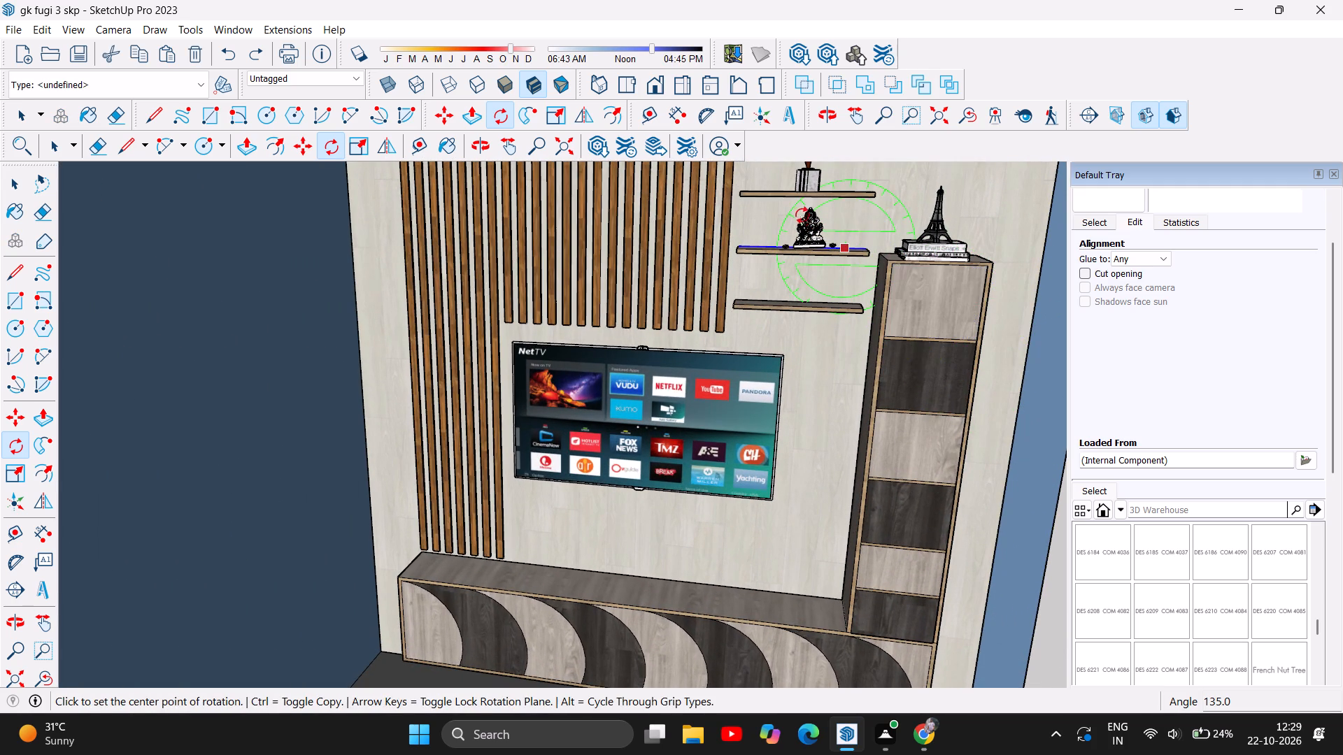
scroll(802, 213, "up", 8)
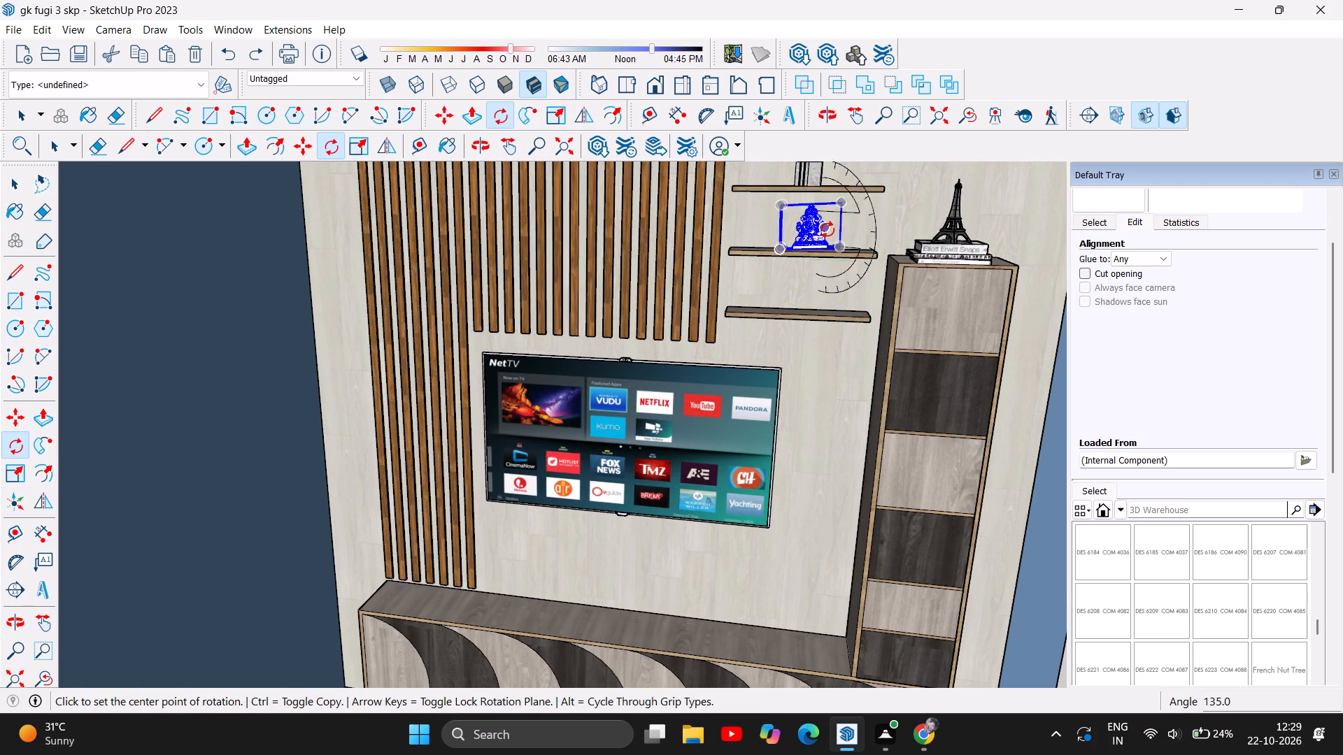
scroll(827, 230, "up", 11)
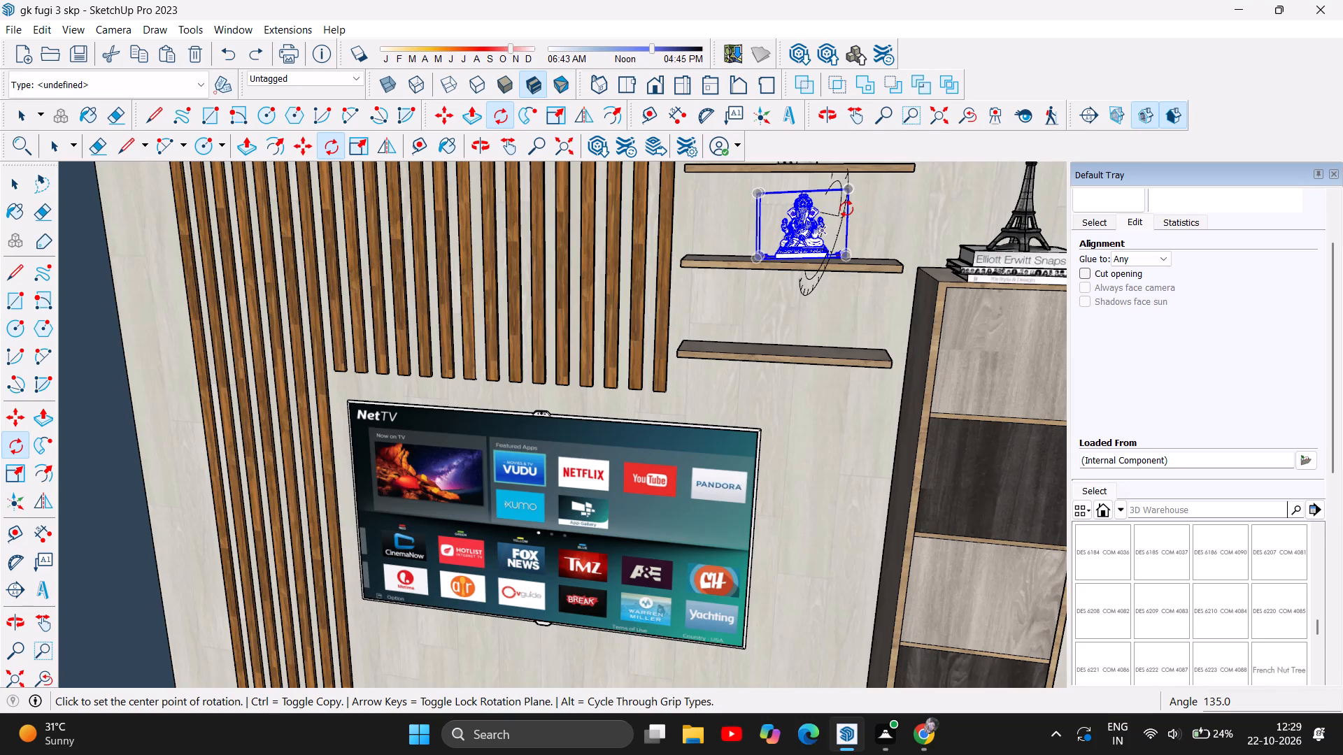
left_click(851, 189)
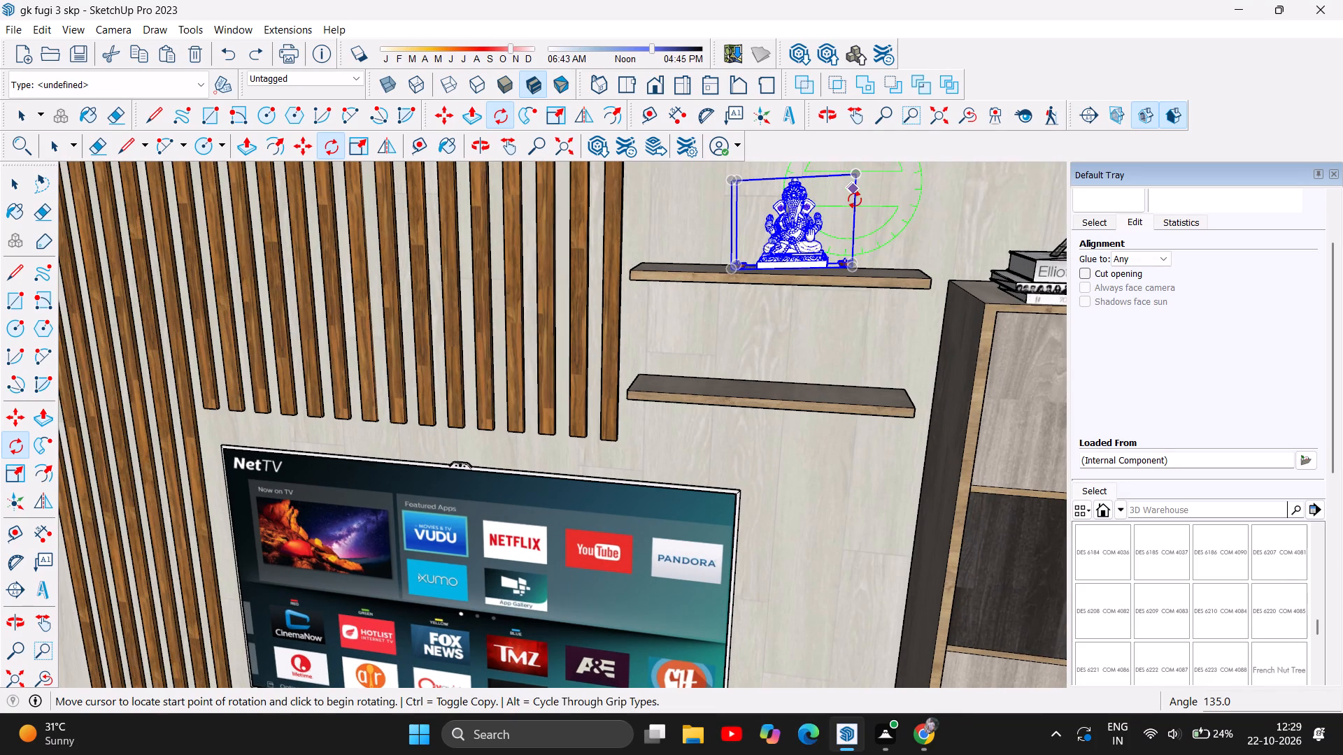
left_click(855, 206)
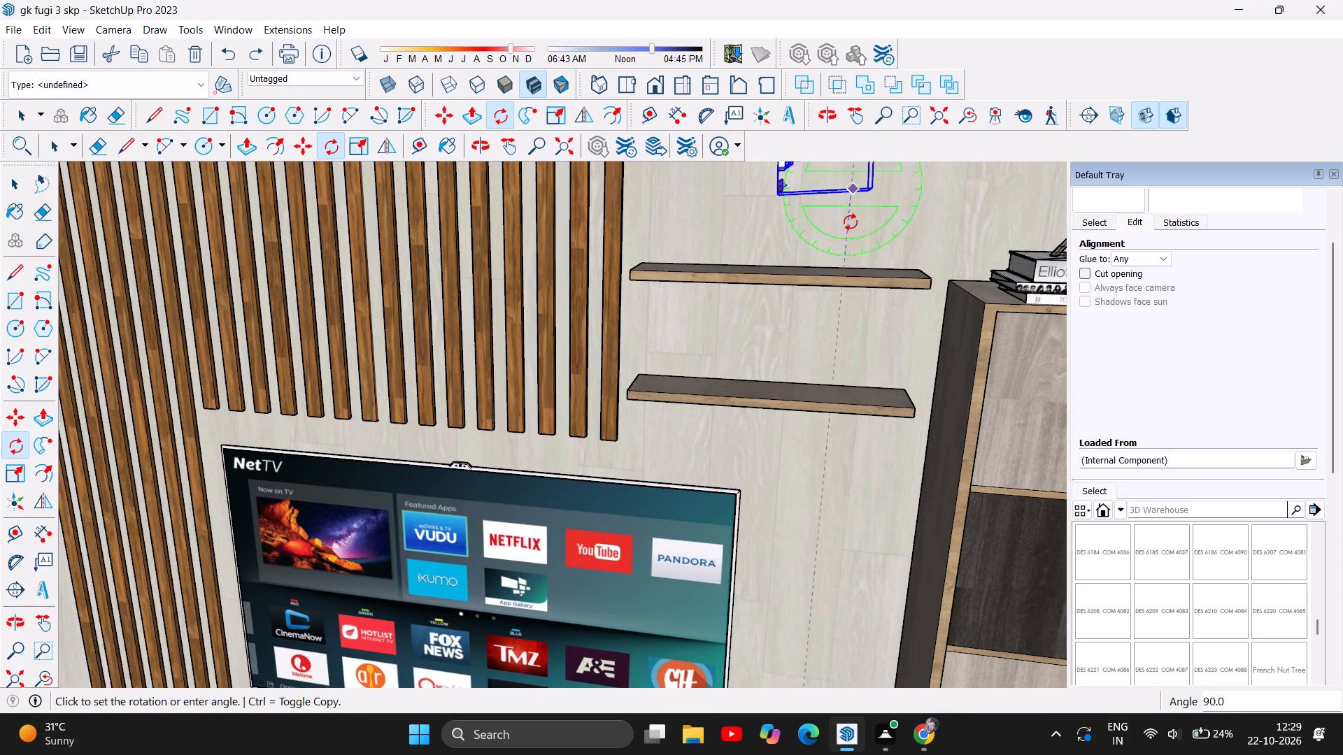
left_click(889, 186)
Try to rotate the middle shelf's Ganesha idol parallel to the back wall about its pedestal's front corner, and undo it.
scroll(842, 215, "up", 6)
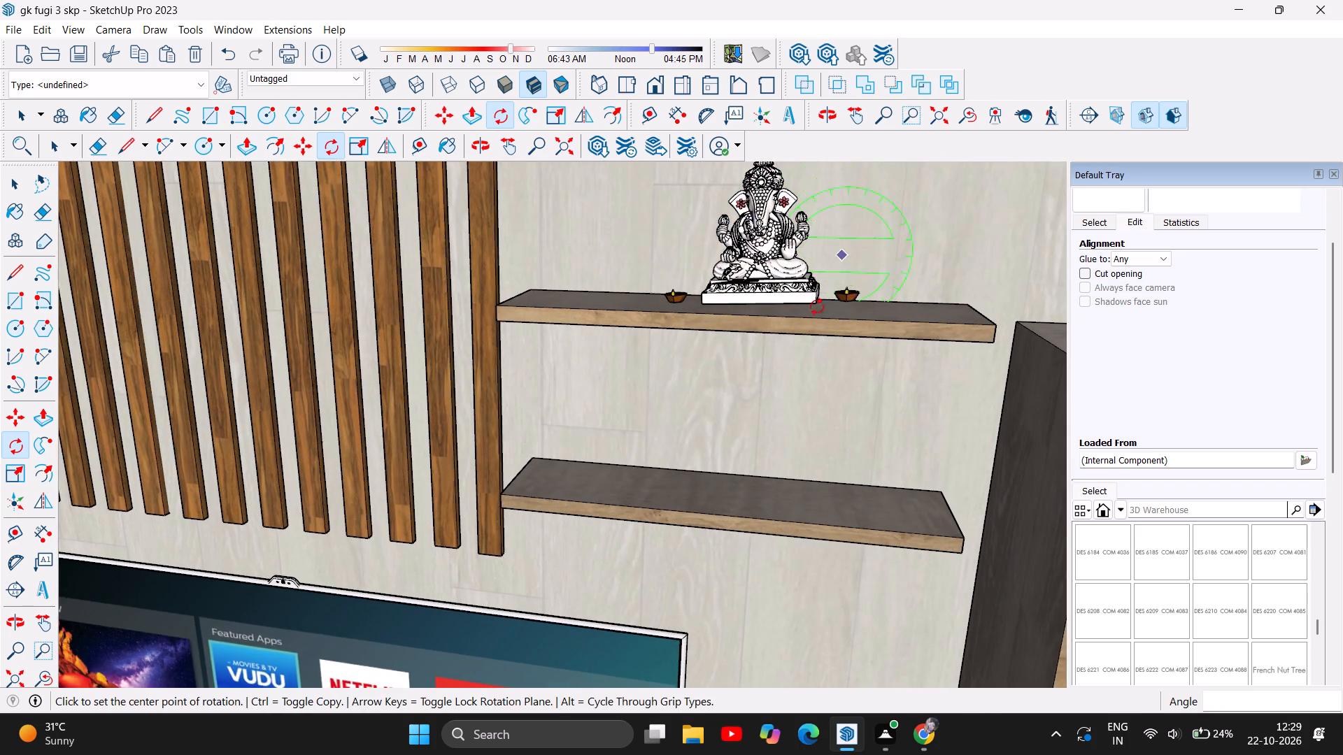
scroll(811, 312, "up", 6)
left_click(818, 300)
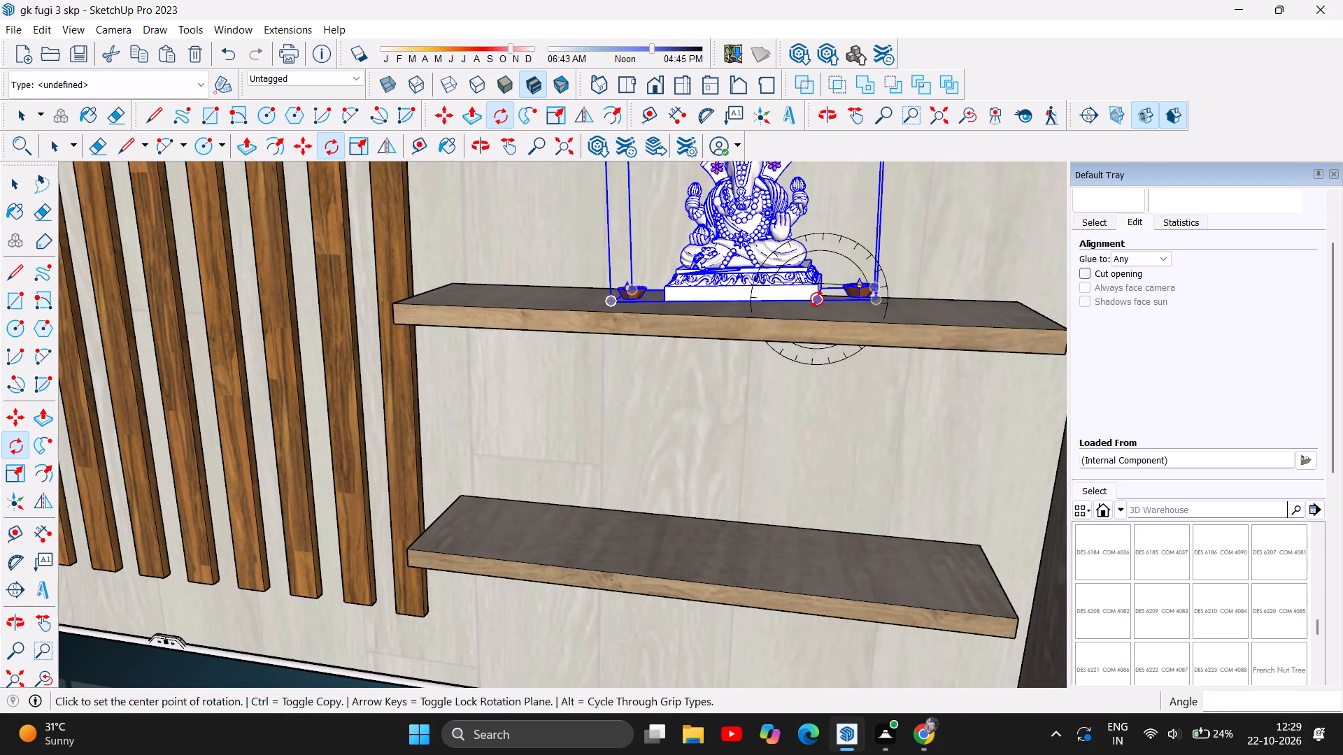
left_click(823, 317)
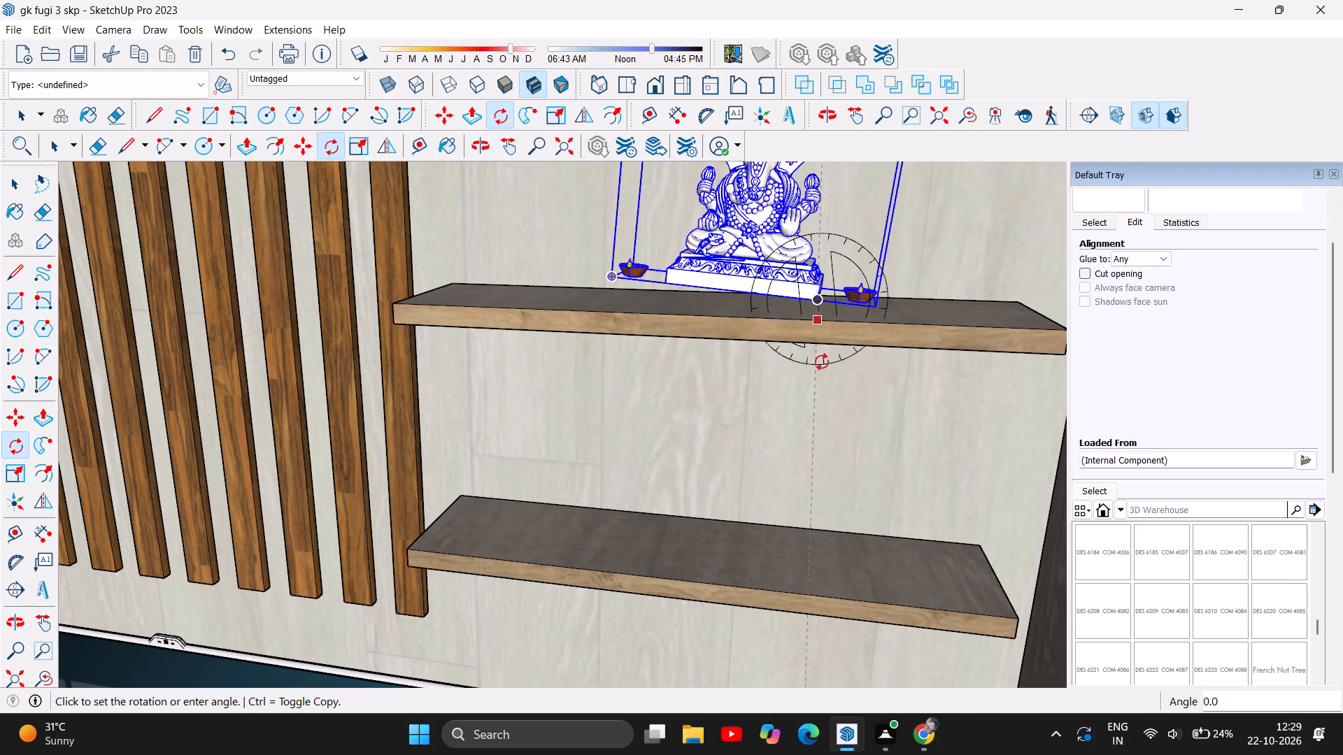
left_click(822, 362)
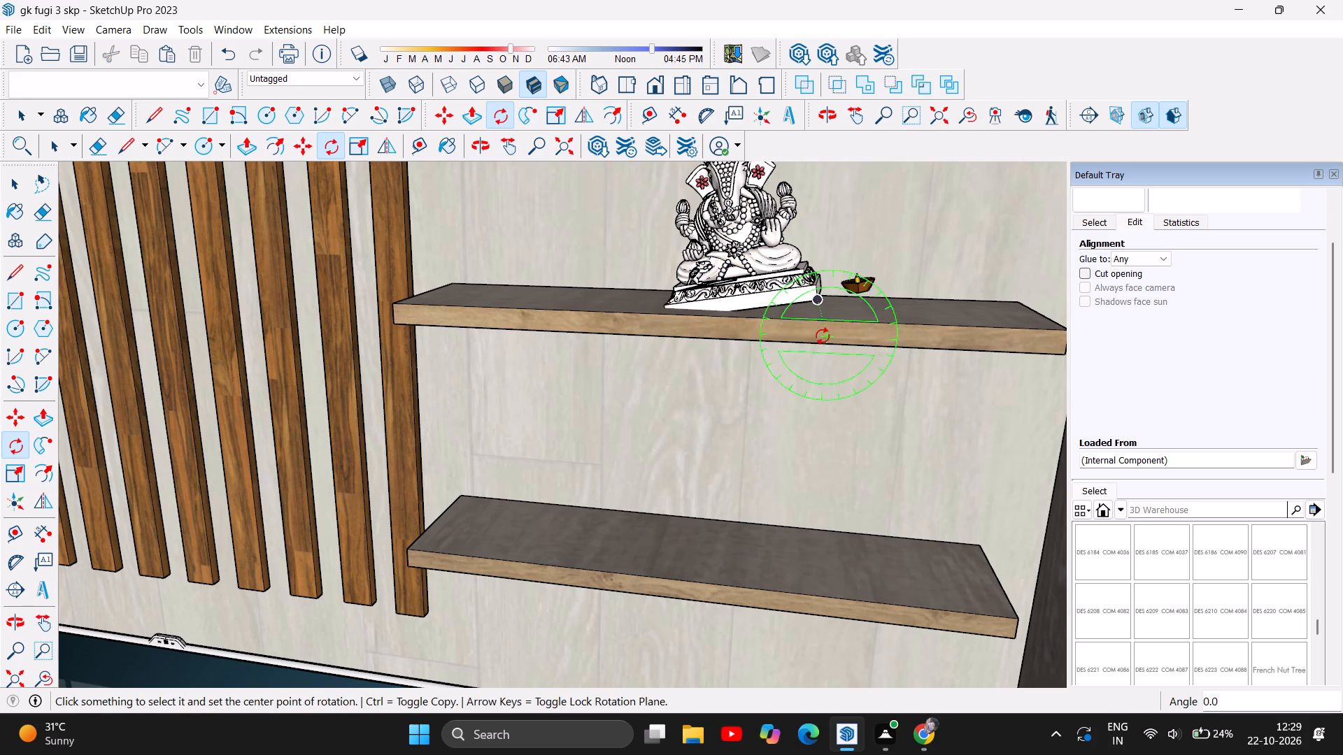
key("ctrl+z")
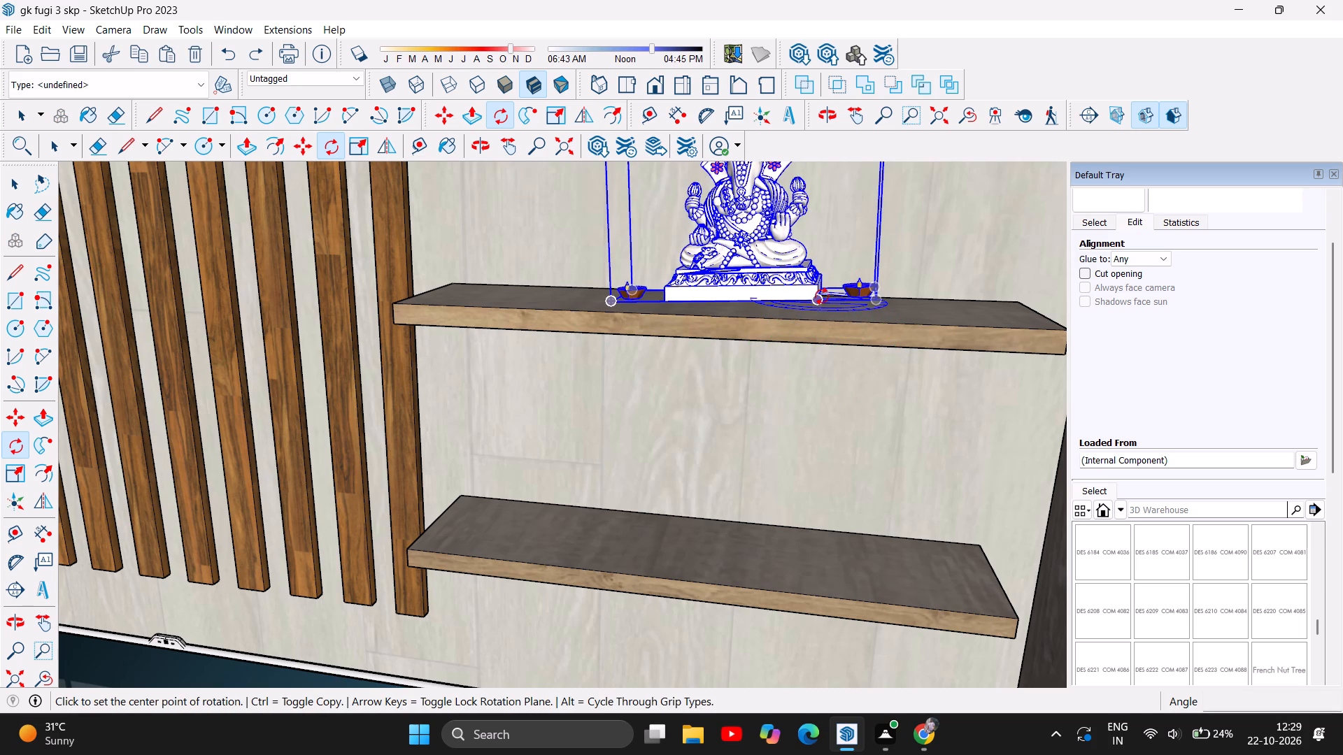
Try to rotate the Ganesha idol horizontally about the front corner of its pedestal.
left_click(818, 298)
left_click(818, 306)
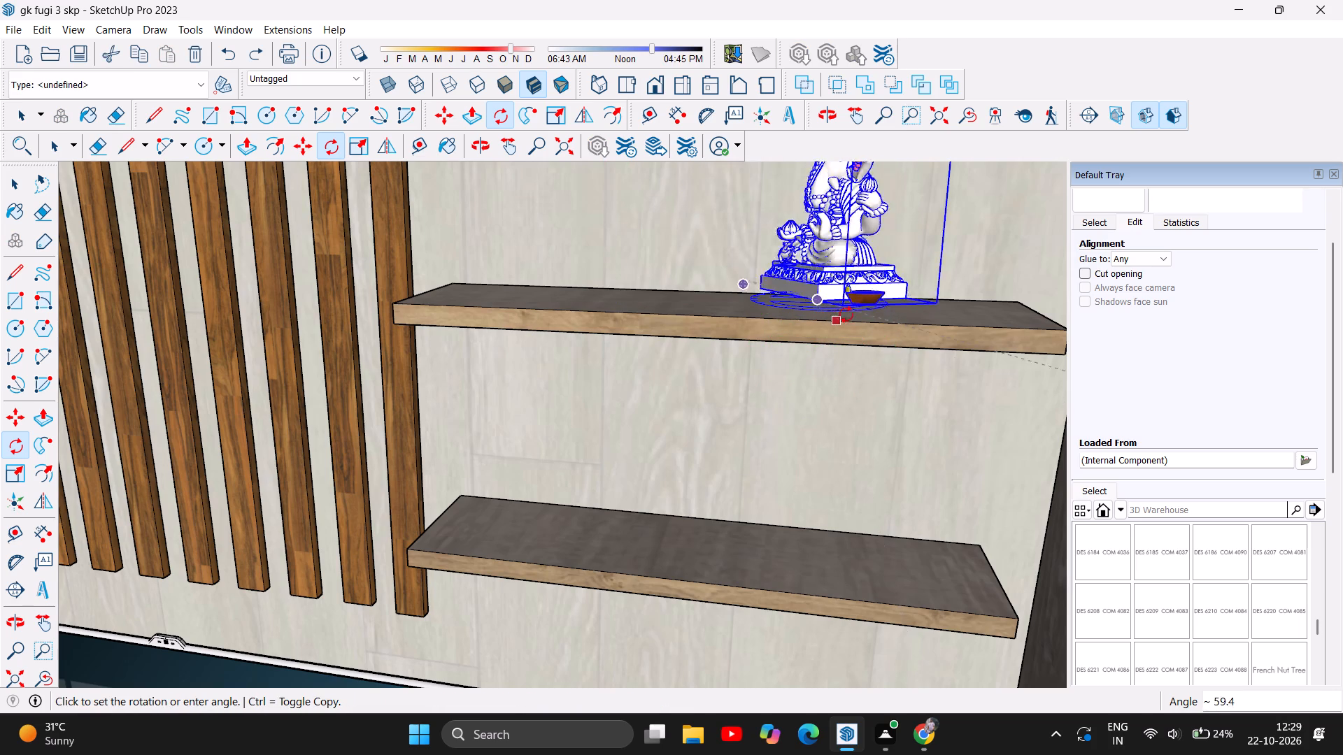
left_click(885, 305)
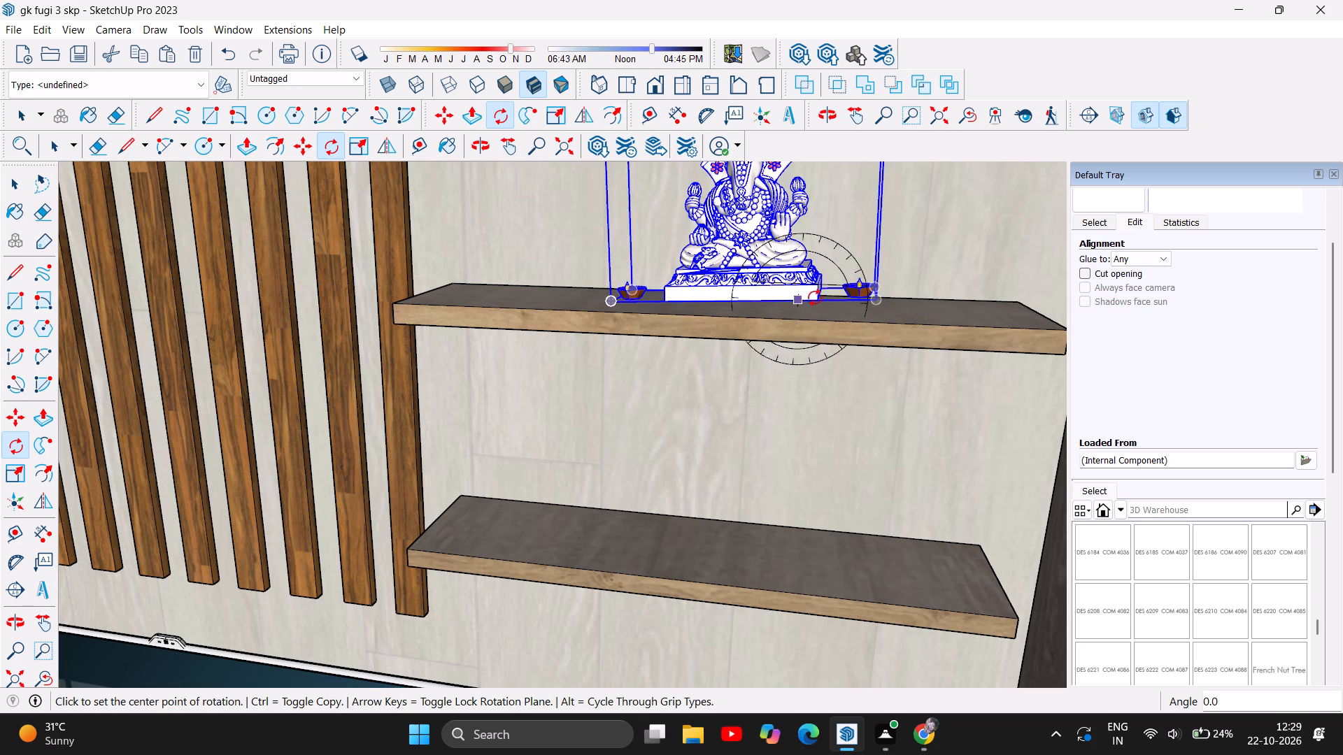
Rotate the Ganesha idol about 4.5 degrees in the horizontal plane around its pedestal's front corner on the middle shelf.
scroll(817, 296, "up", 19)
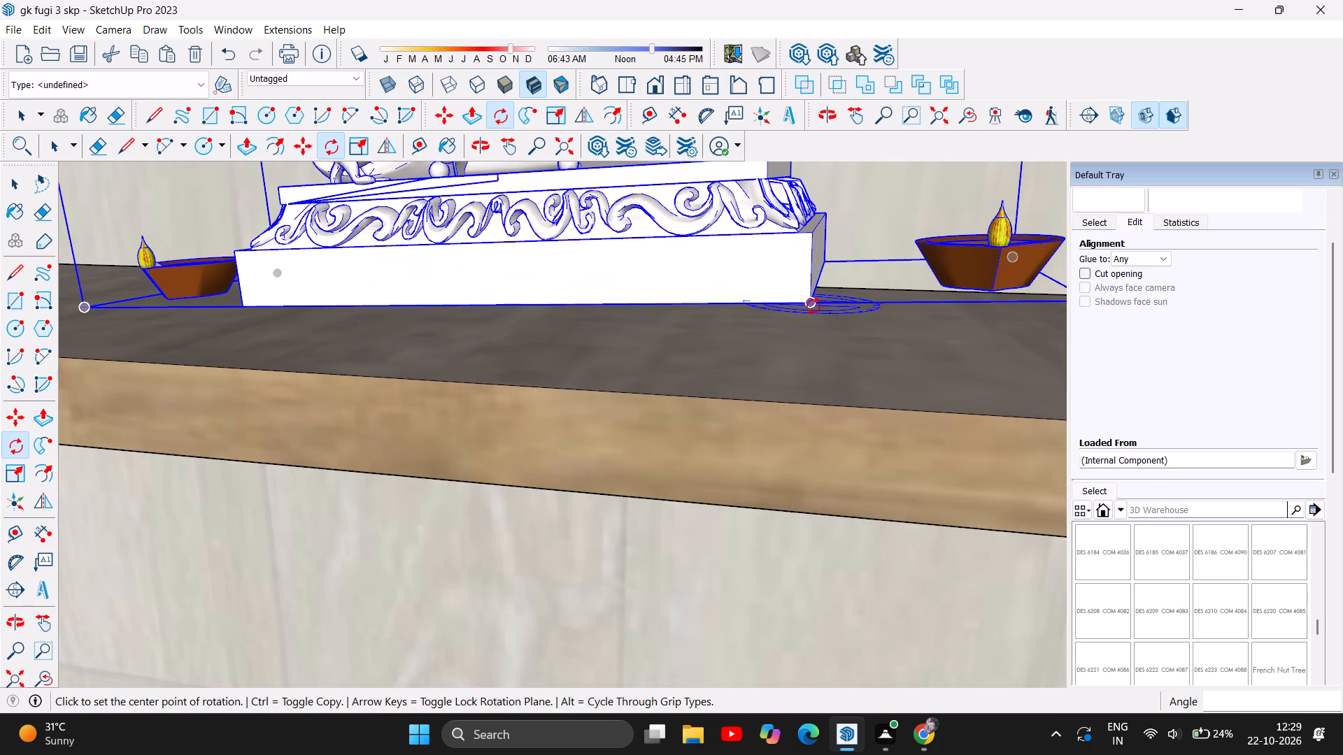
left_click(813, 306)
left_click(815, 324)
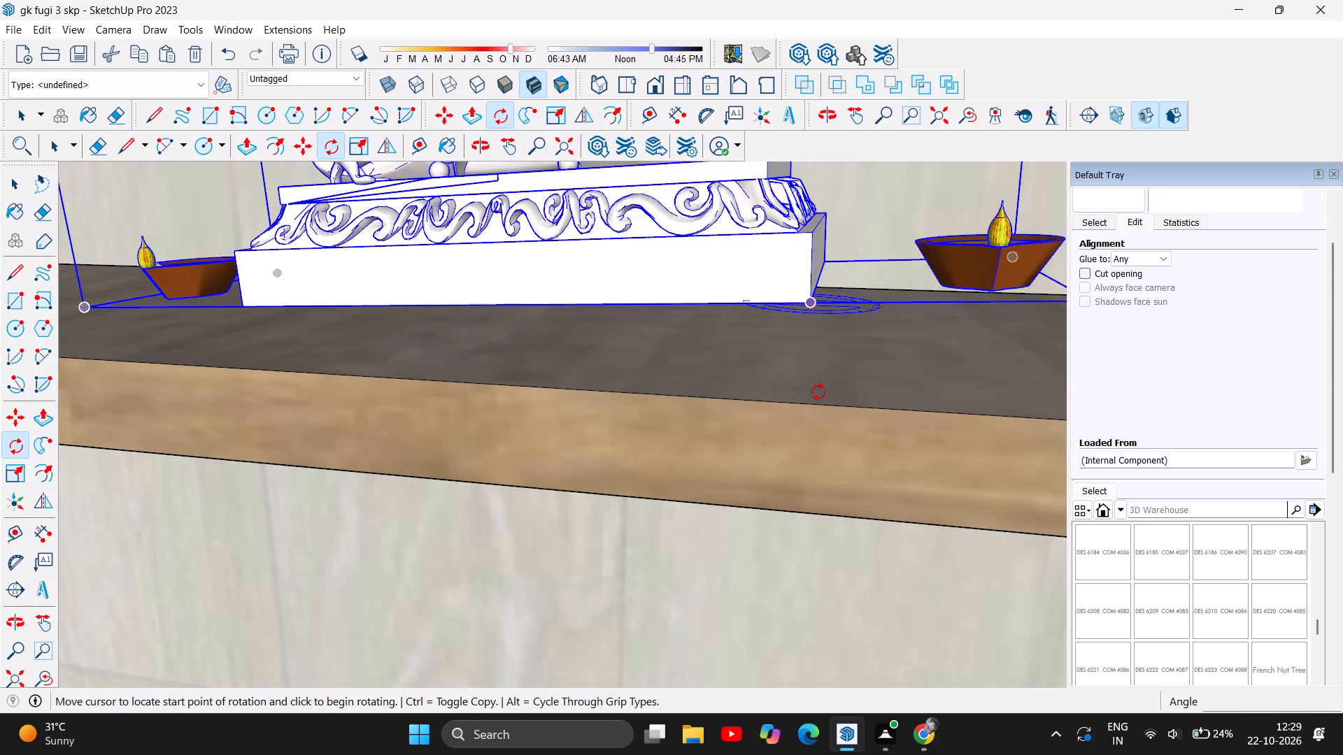
scroll(821, 427, "down", 6)
scroll(623, 538, "down", 6)
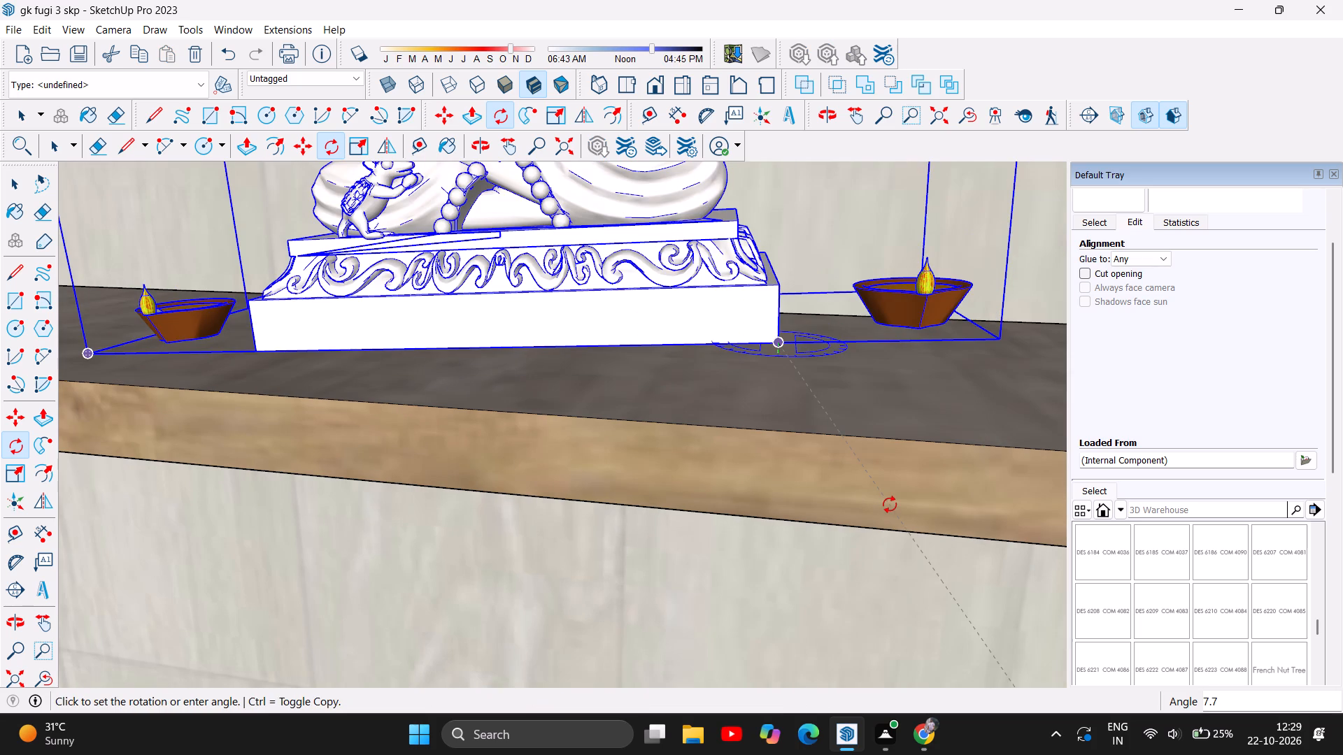
left_click(869, 573)
Save the model with the corrected Ganesha idol.
scroll(794, 617, "down", 7)
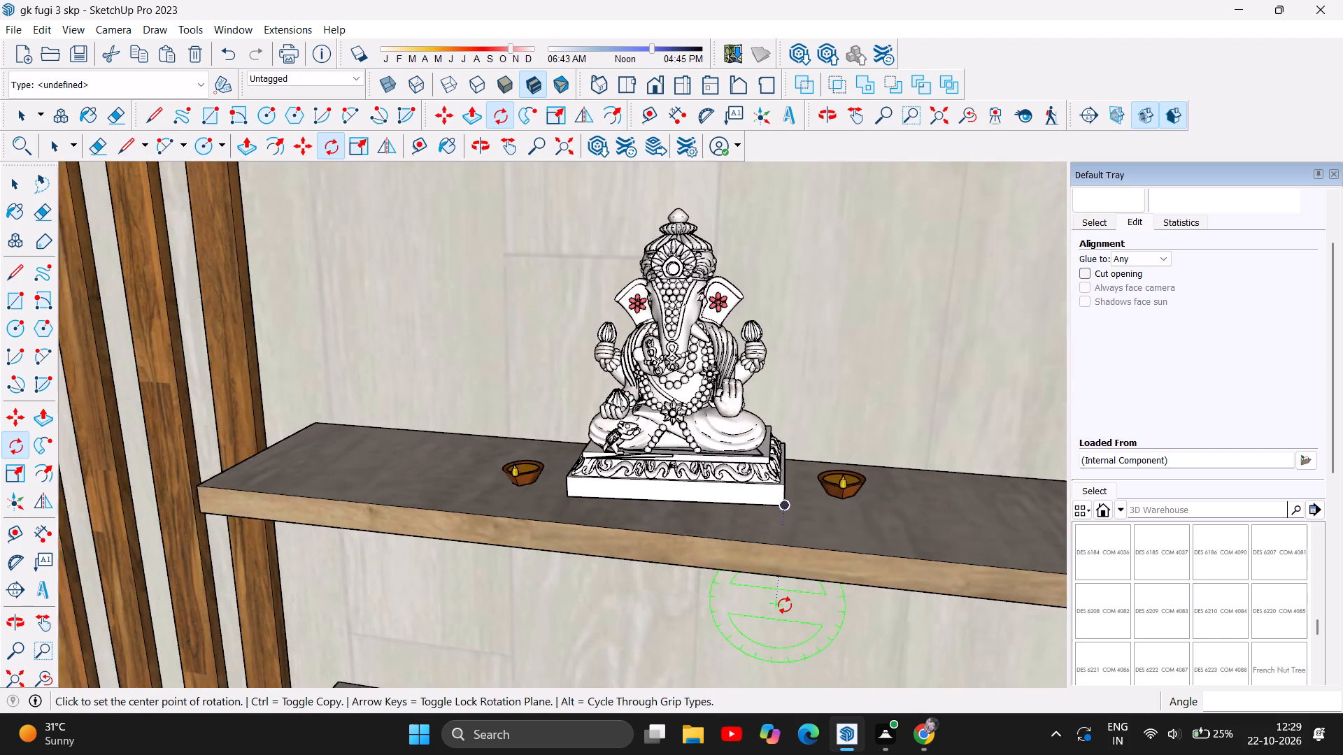
scroll(785, 605, "down", 8)
scroll(868, 565, "down", 5)
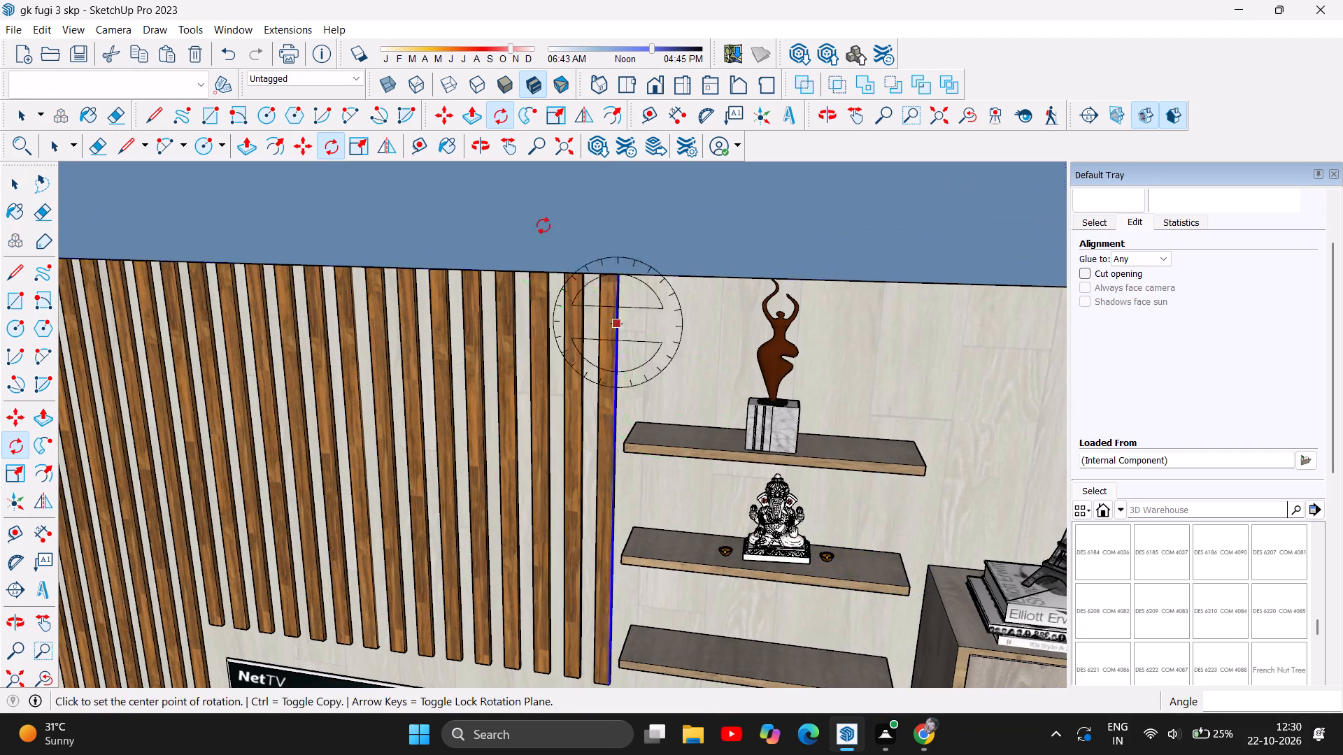
scroll(543, 224, "down", 4)
scroll(660, 289, "down", 5)
scroll(848, 324, "down", 5)
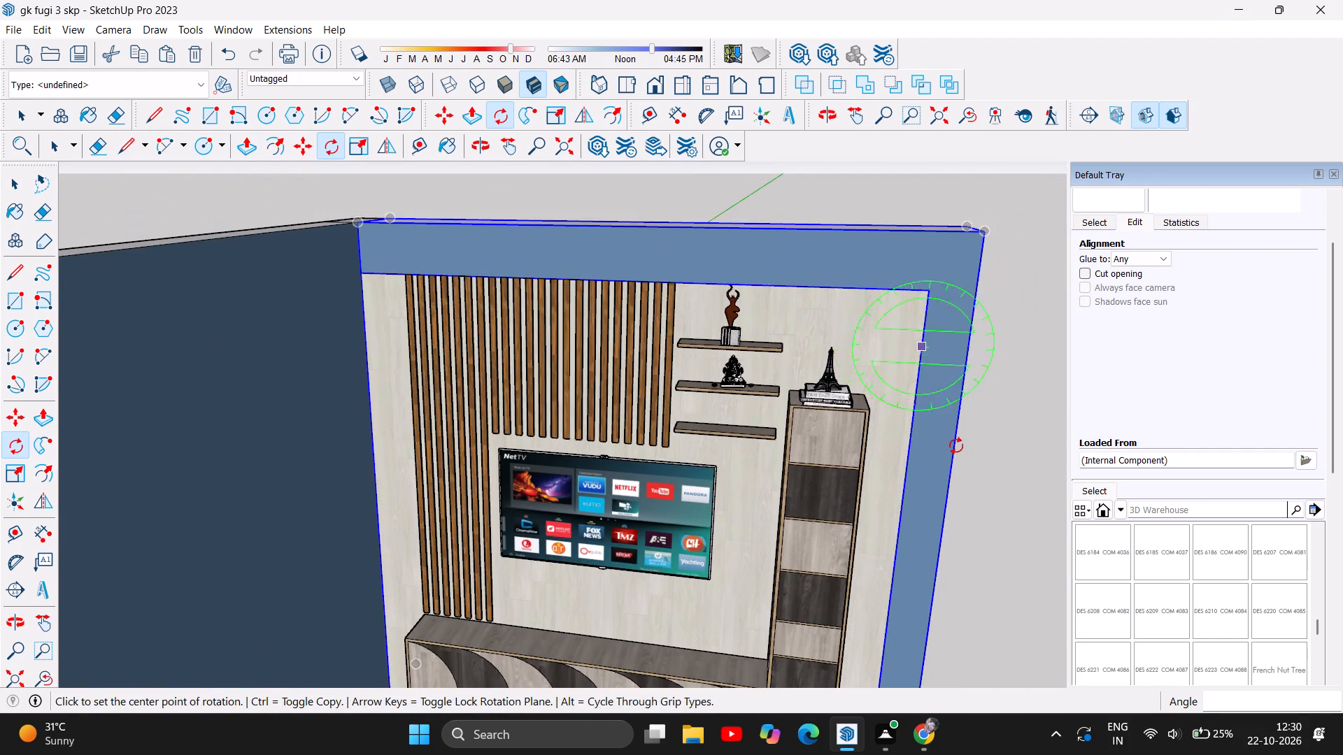
scroll(948, 412, "down", 4)
scroll(420, 324, "down", 3)
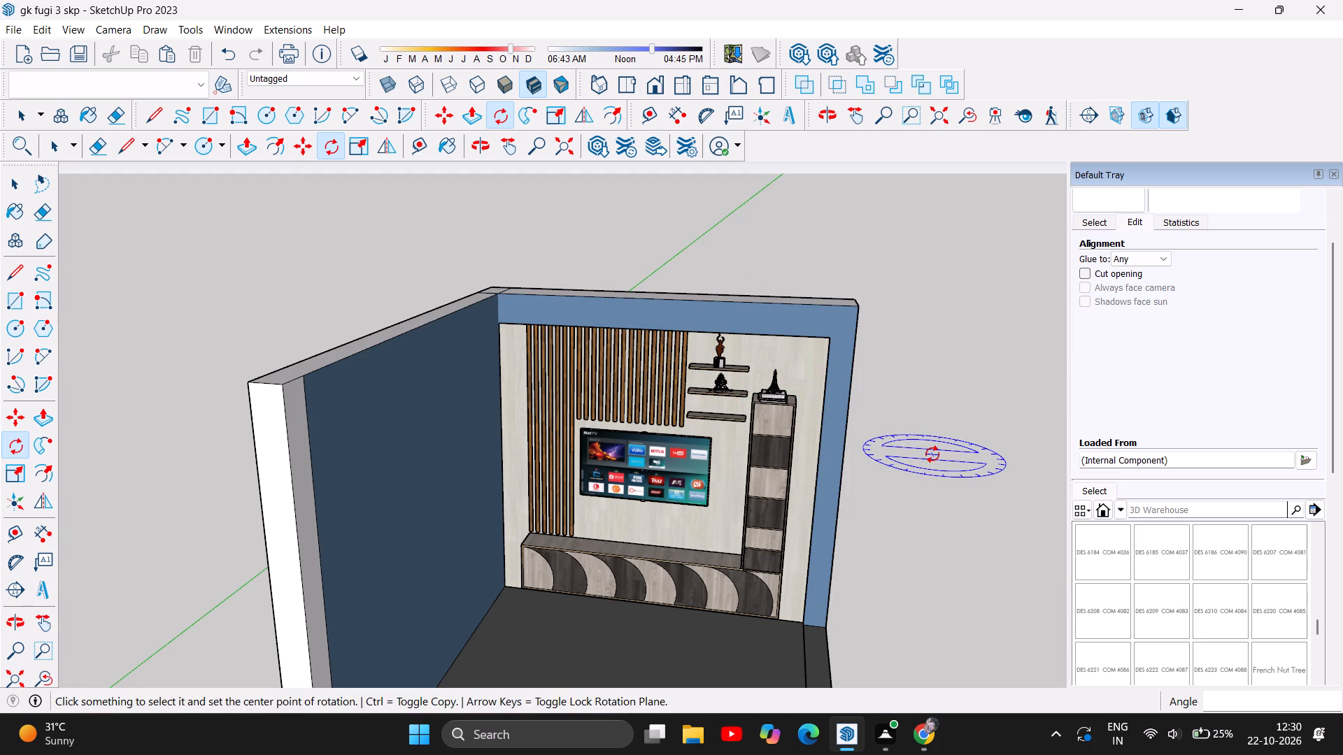
key("ctrl+s")
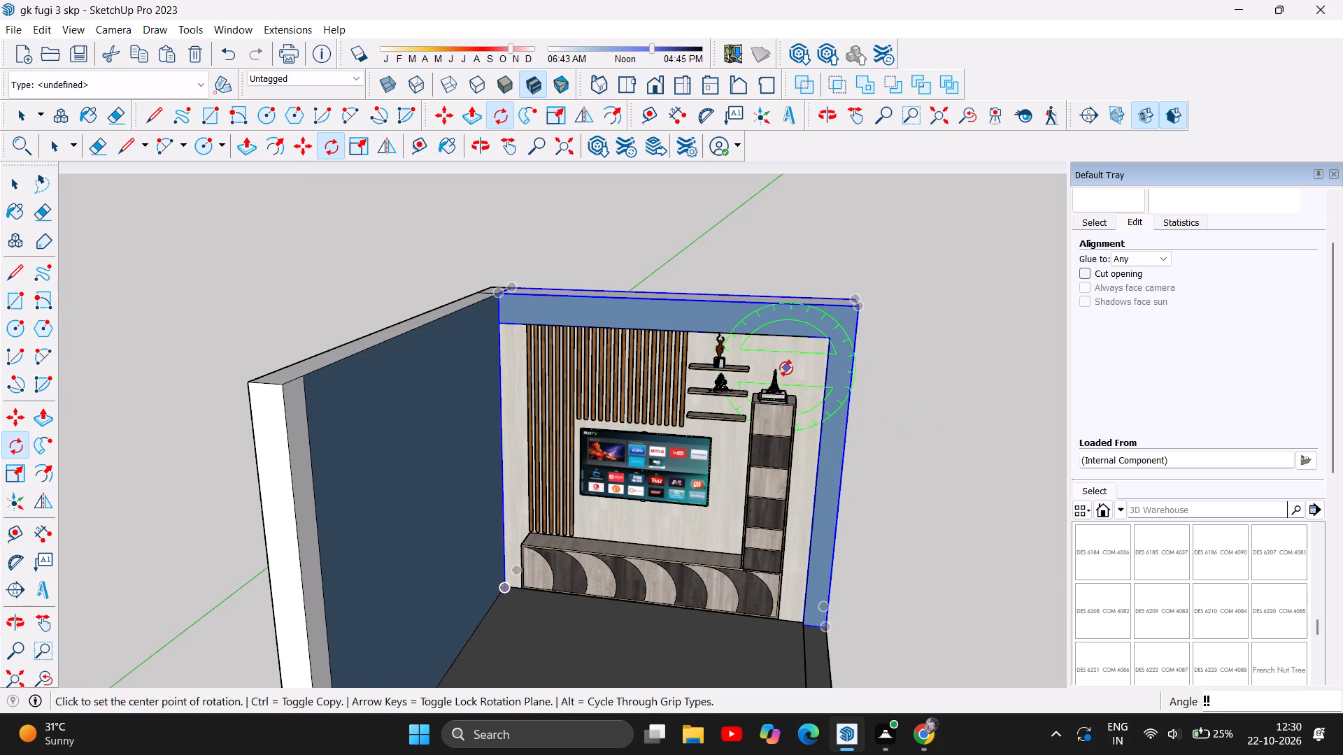
Look through the component collection for another decor piece for the TV unit room.
scroll(736, 370, "up", 2)
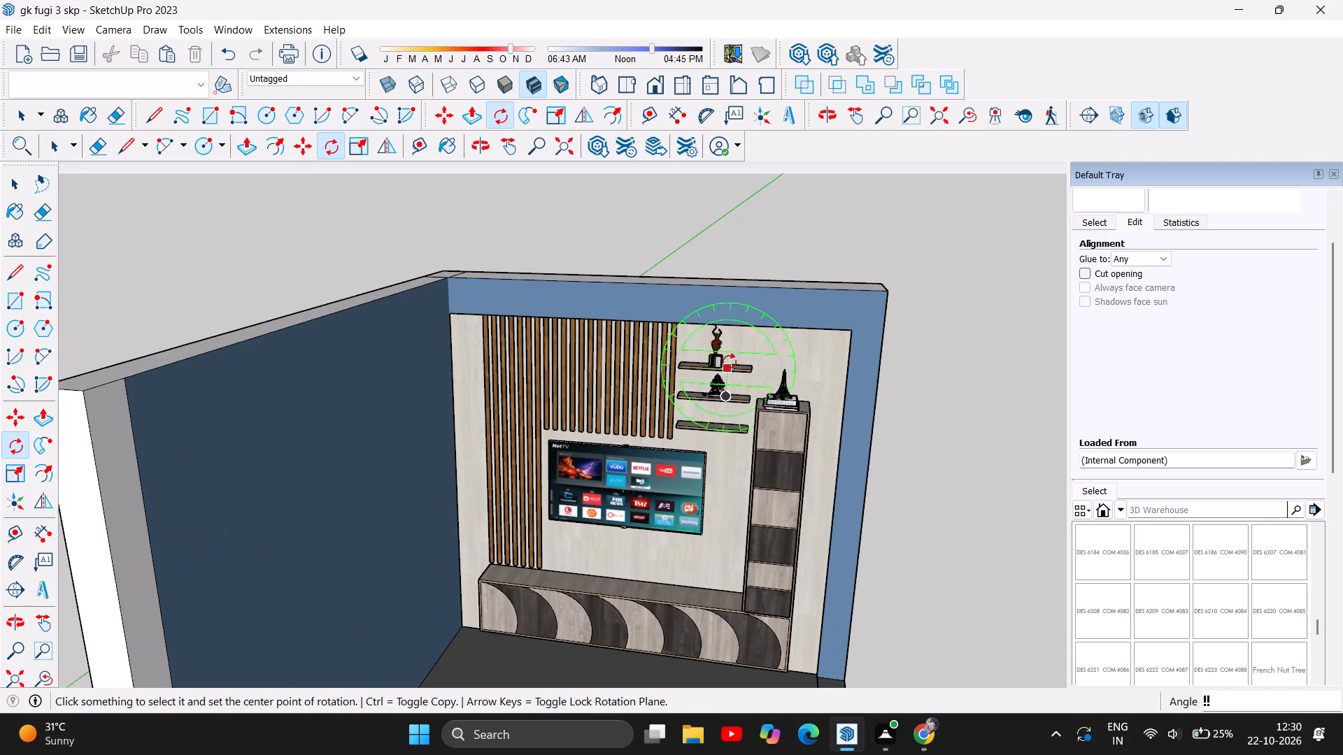
scroll(730, 362, "up", 1)
scroll(737, 454, "up", 6)
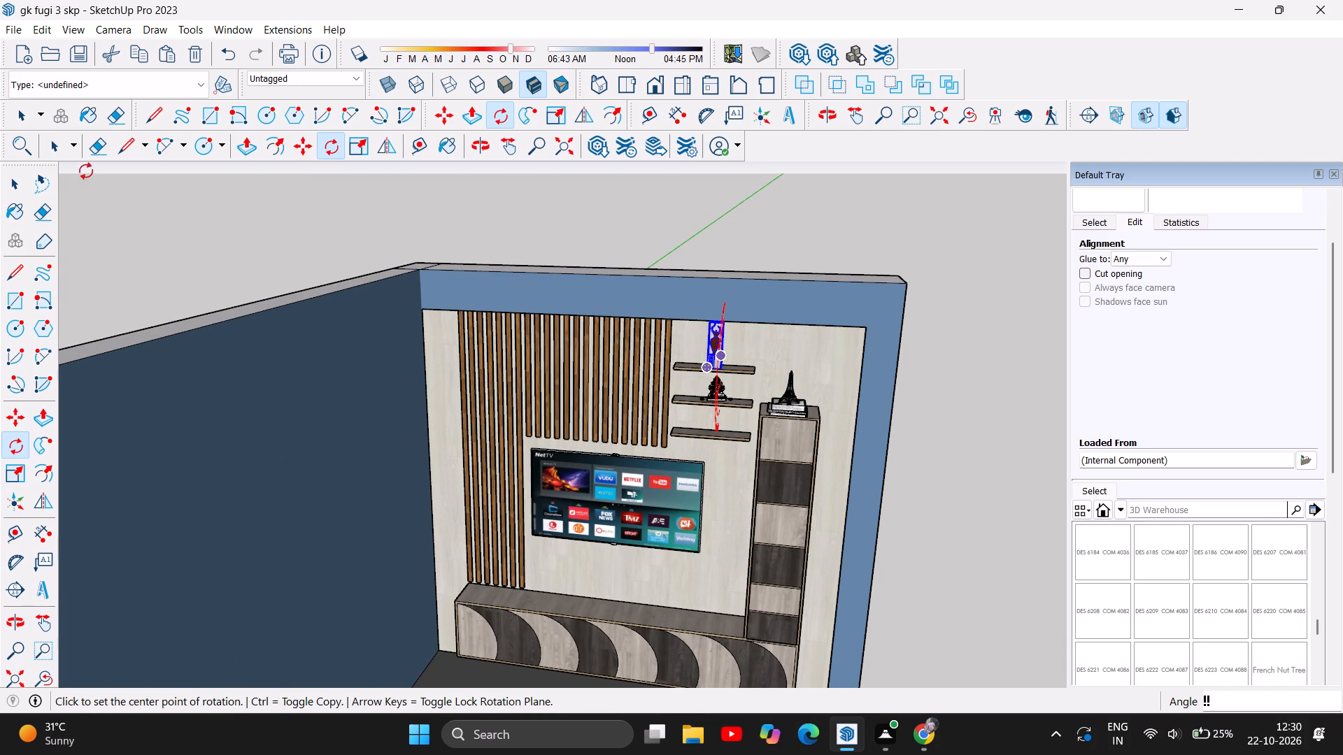
left_click(23, 184)
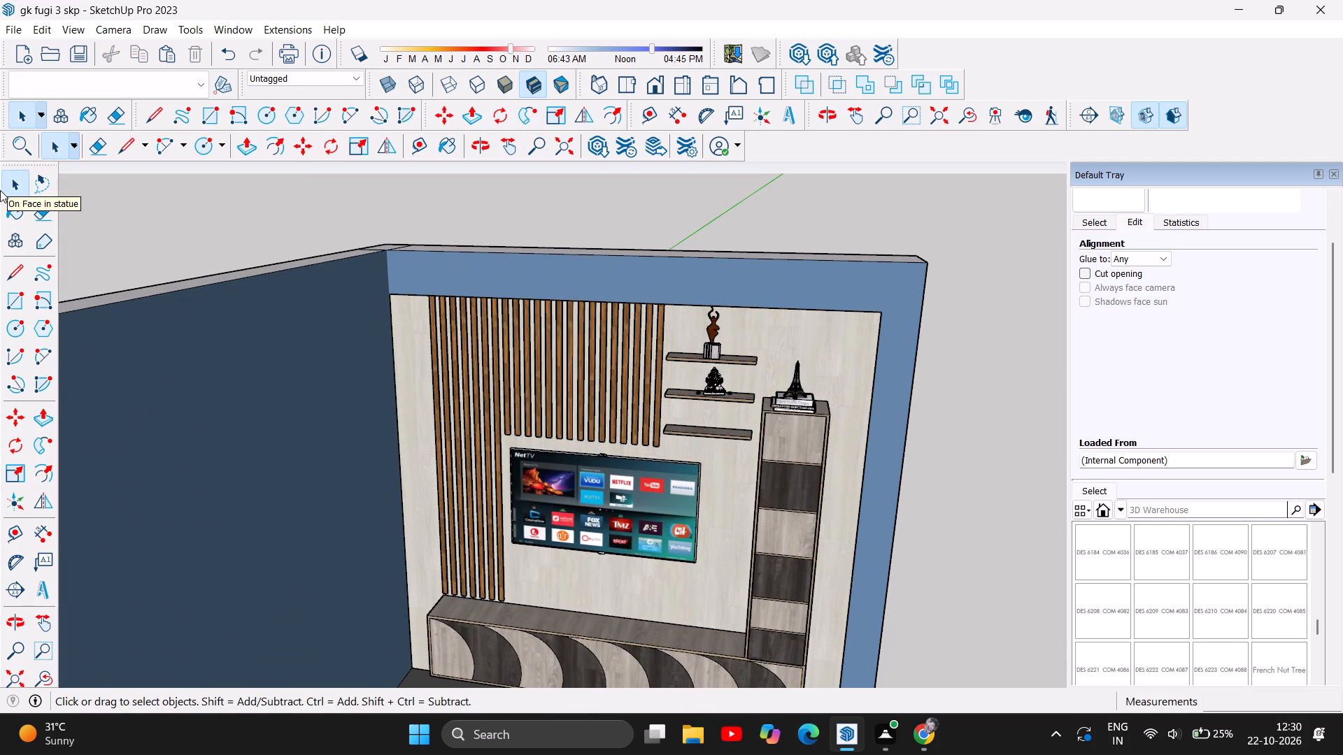
scroll(453, 260, "down", 5)
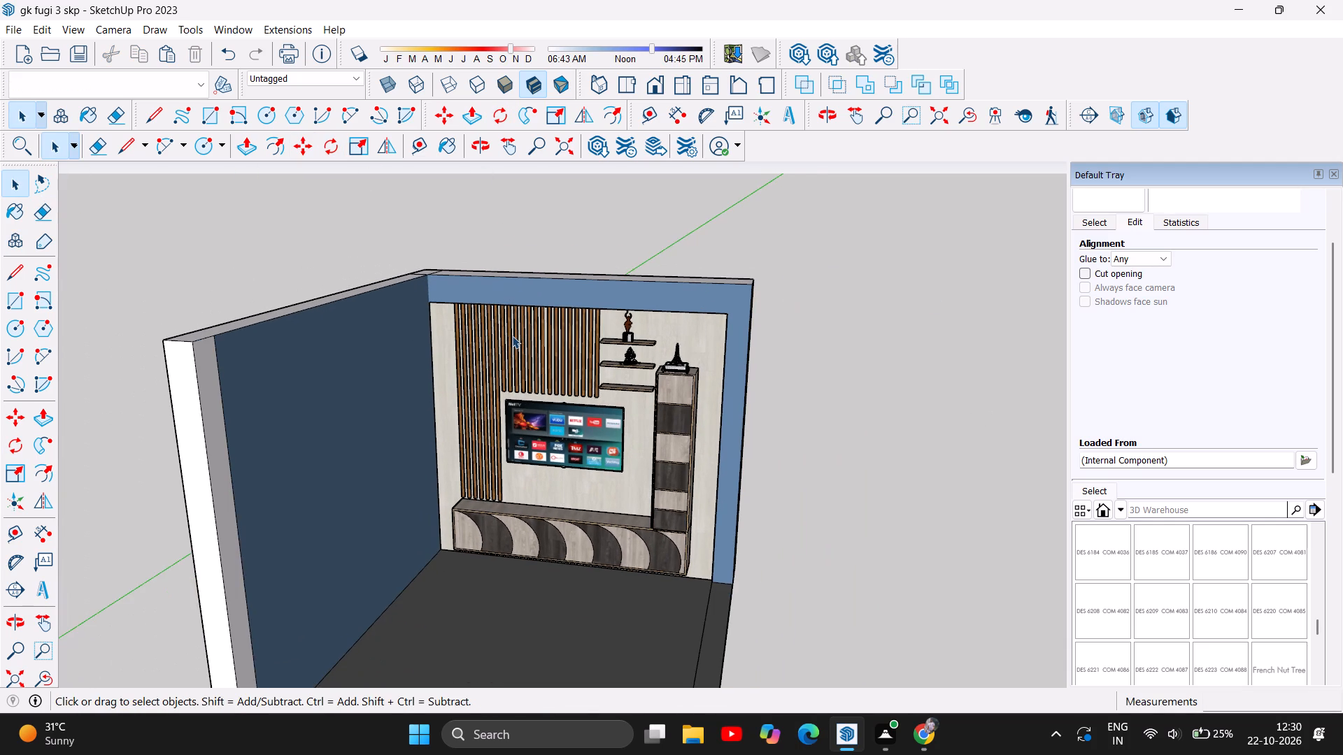
scroll(1189, 637, "down", 5)
scroll(1239, 654, "up", 1)
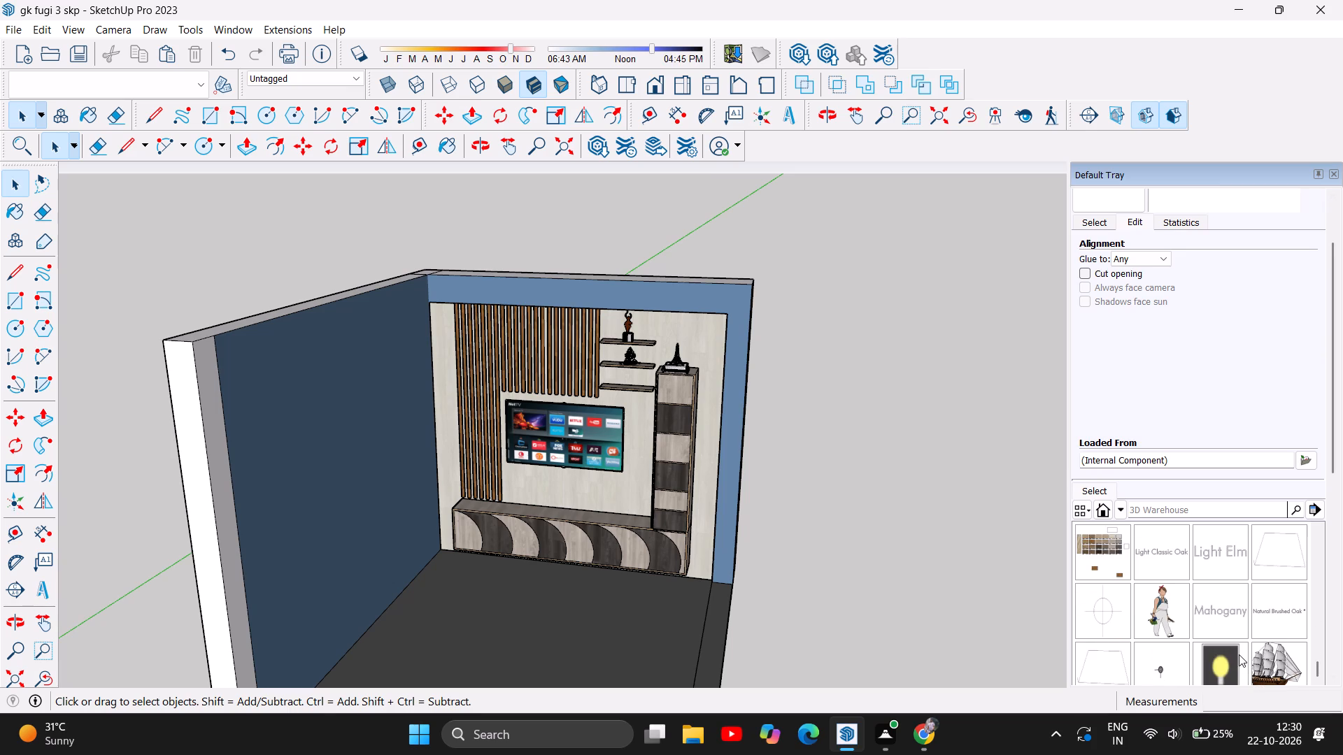
scroll(1214, 638, "up", 5)
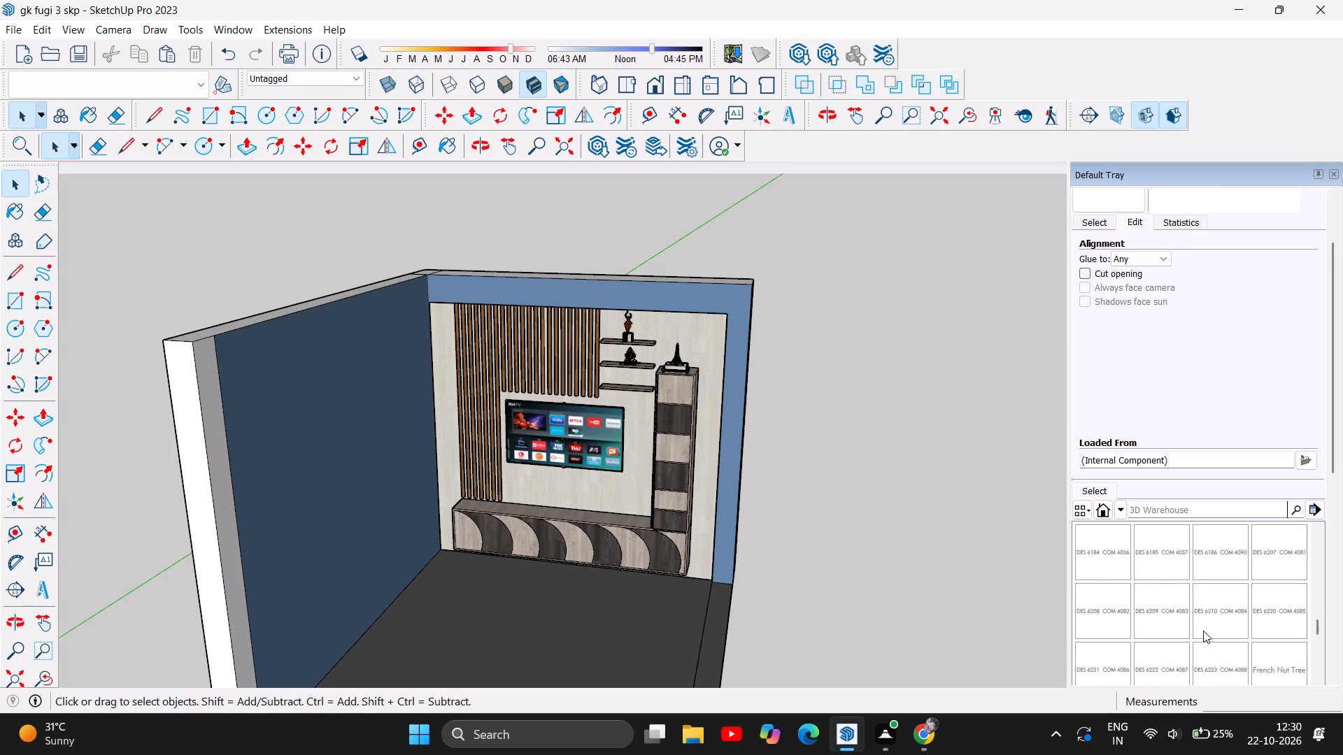
scroll(1203, 631, "up", 12)
scroll(1200, 618, "down", 2)
scroll(1200, 618, "up", 5)
scroll(1197, 618, "down", 6)
scroll(1192, 619, "up", 7)
scroll(1190, 619, "down", 7)
scroll(1188, 619, "up", 7)
scroll(1186, 620, "down", 7)
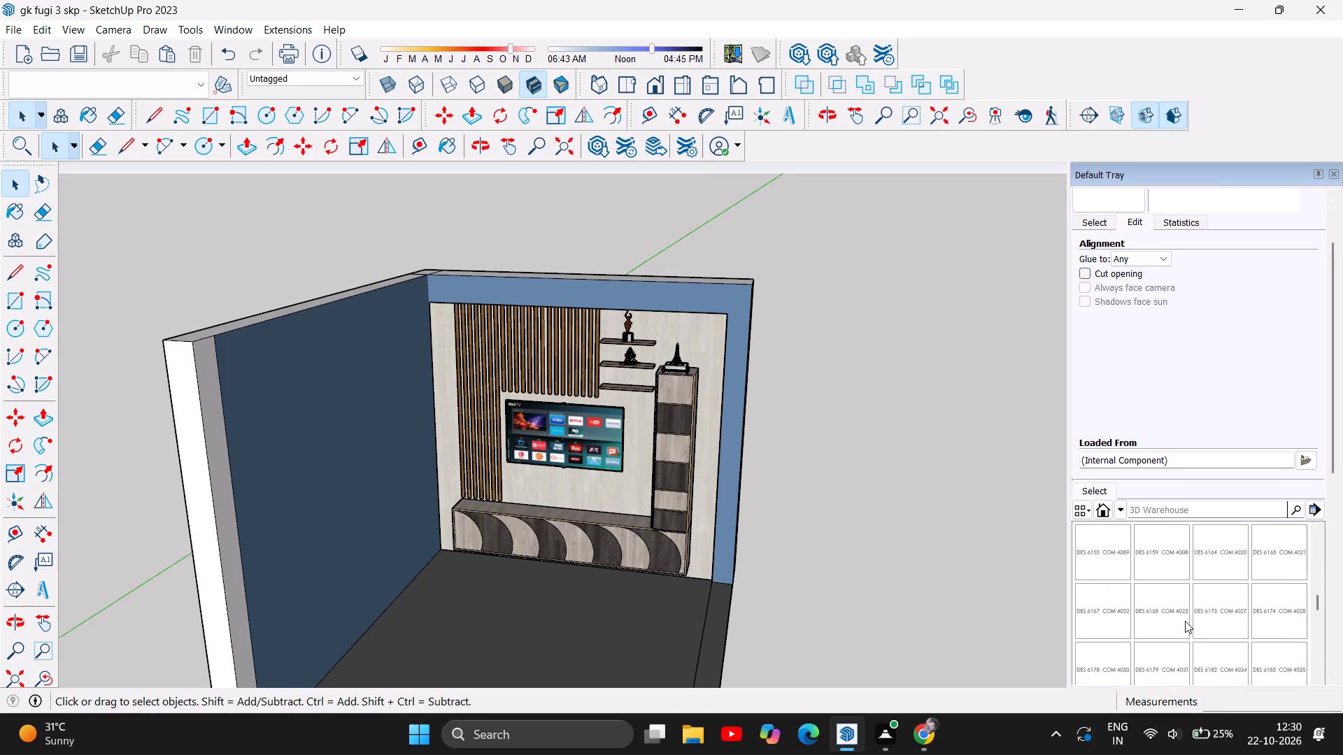
scroll(1185, 621, "up", 1)
Switch the component collection's display to small thumbnails.
left_click(1291, 511)
double_click(1291, 511)
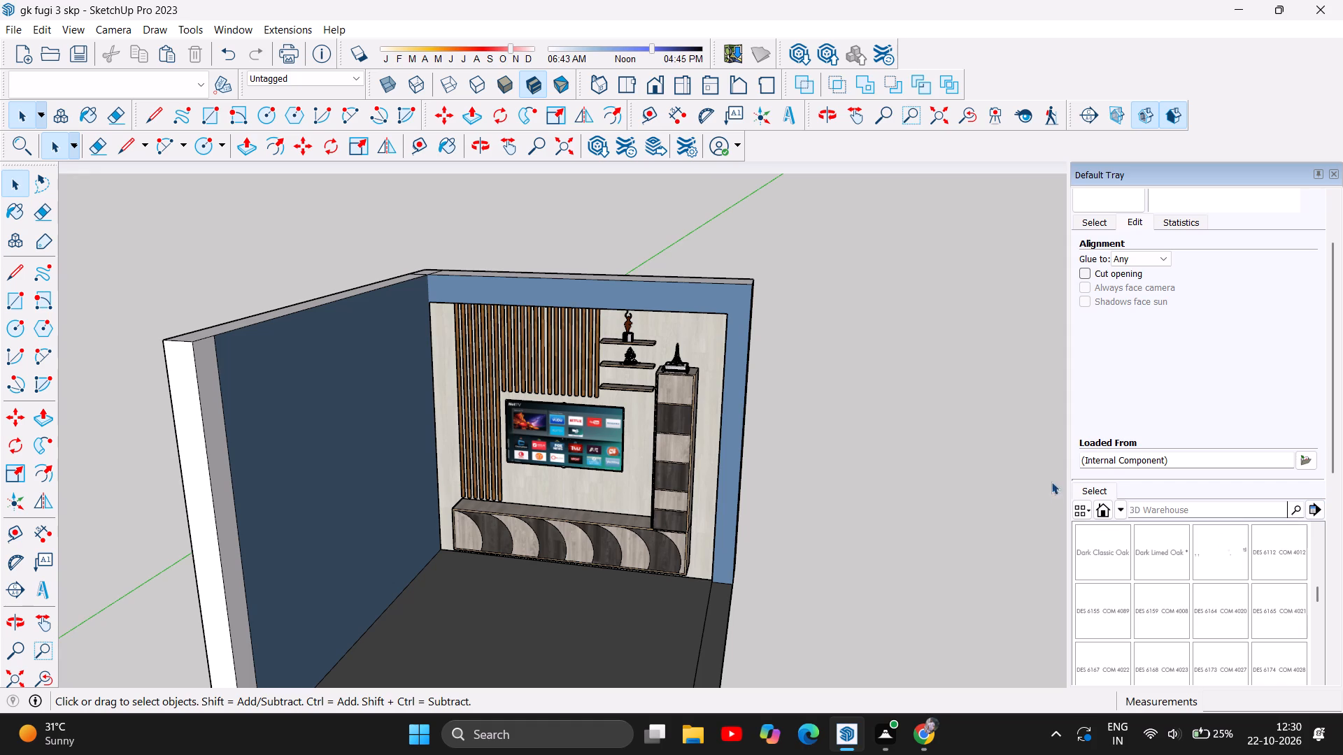
left_click(1098, 507)
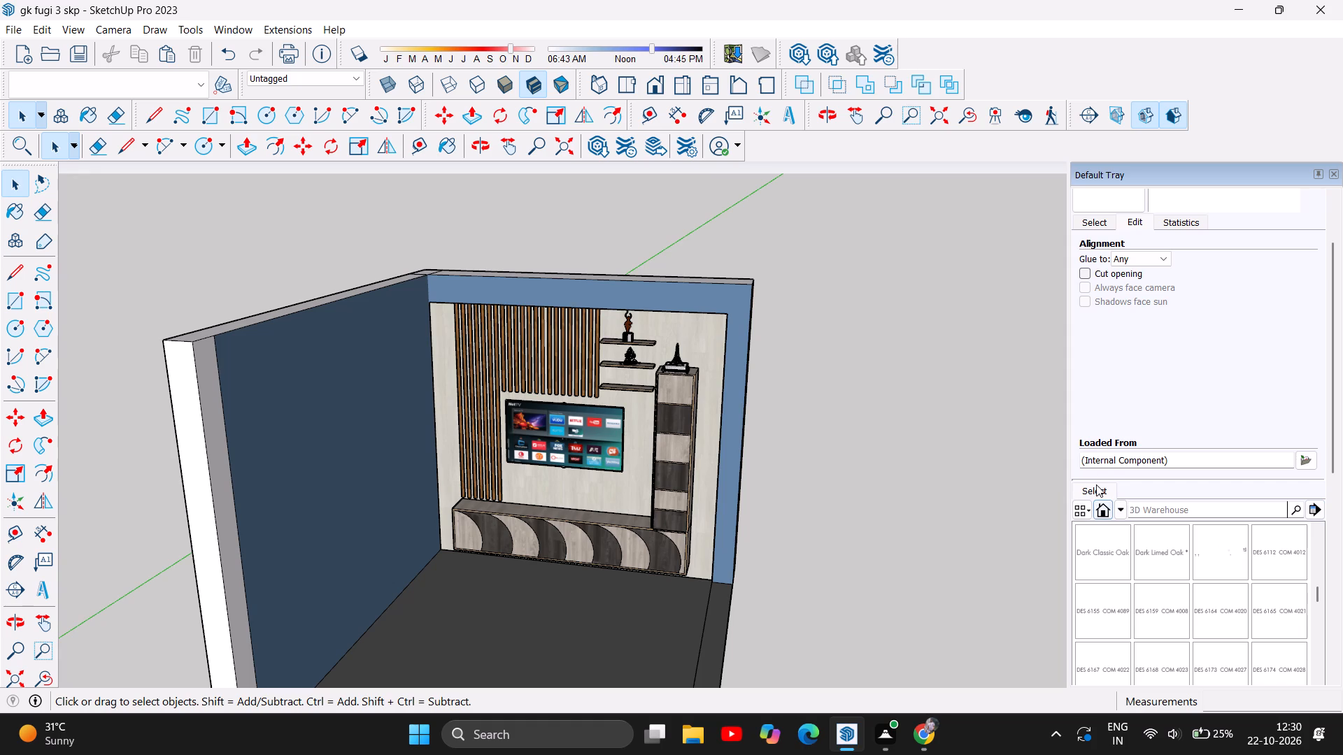
left_click(1096, 488)
left_click(1096, 491)
left_click(1079, 511)
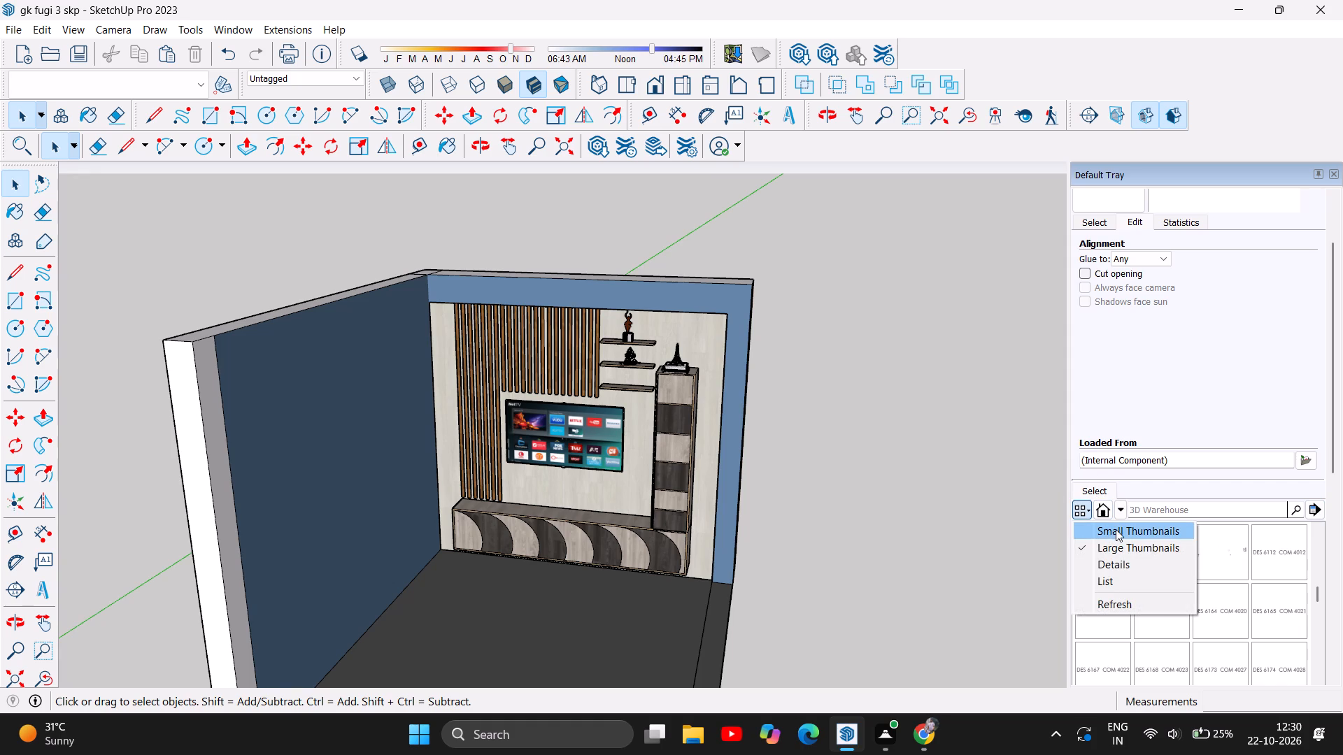
left_click(1107, 587)
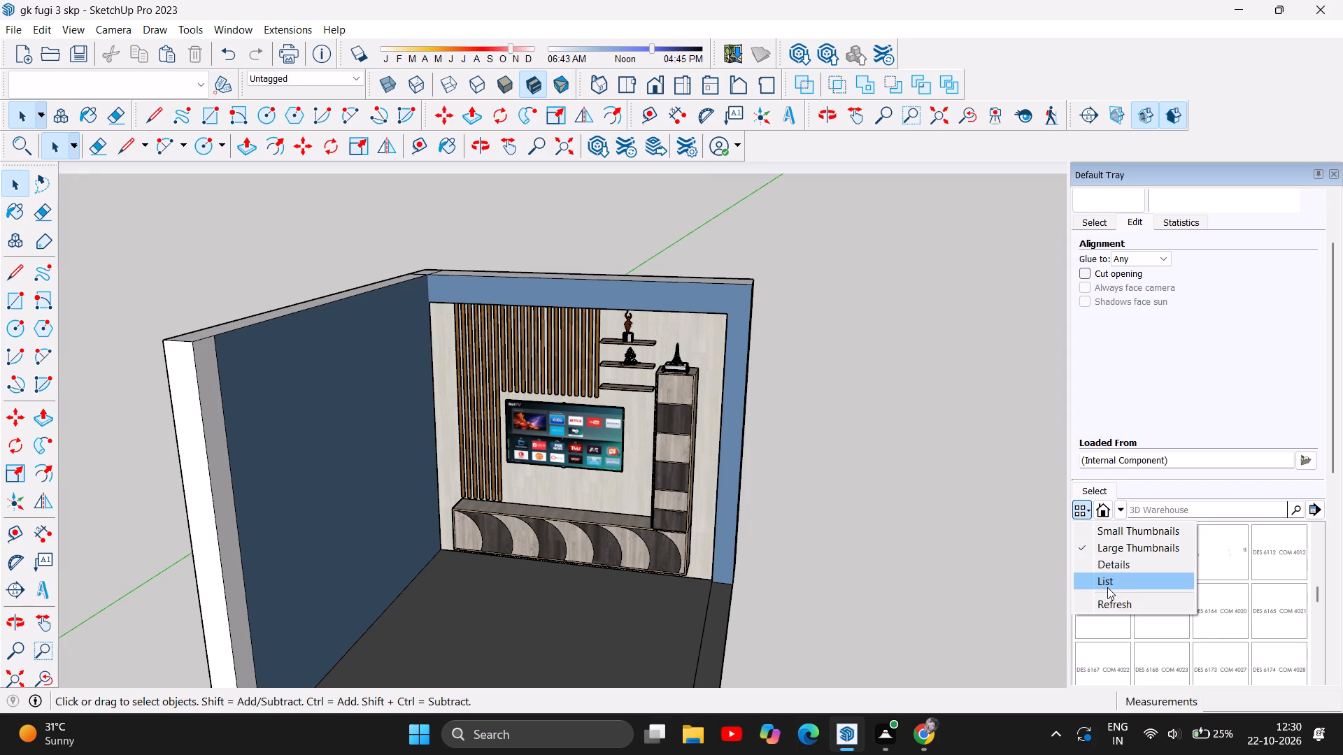
left_click(1085, 513)
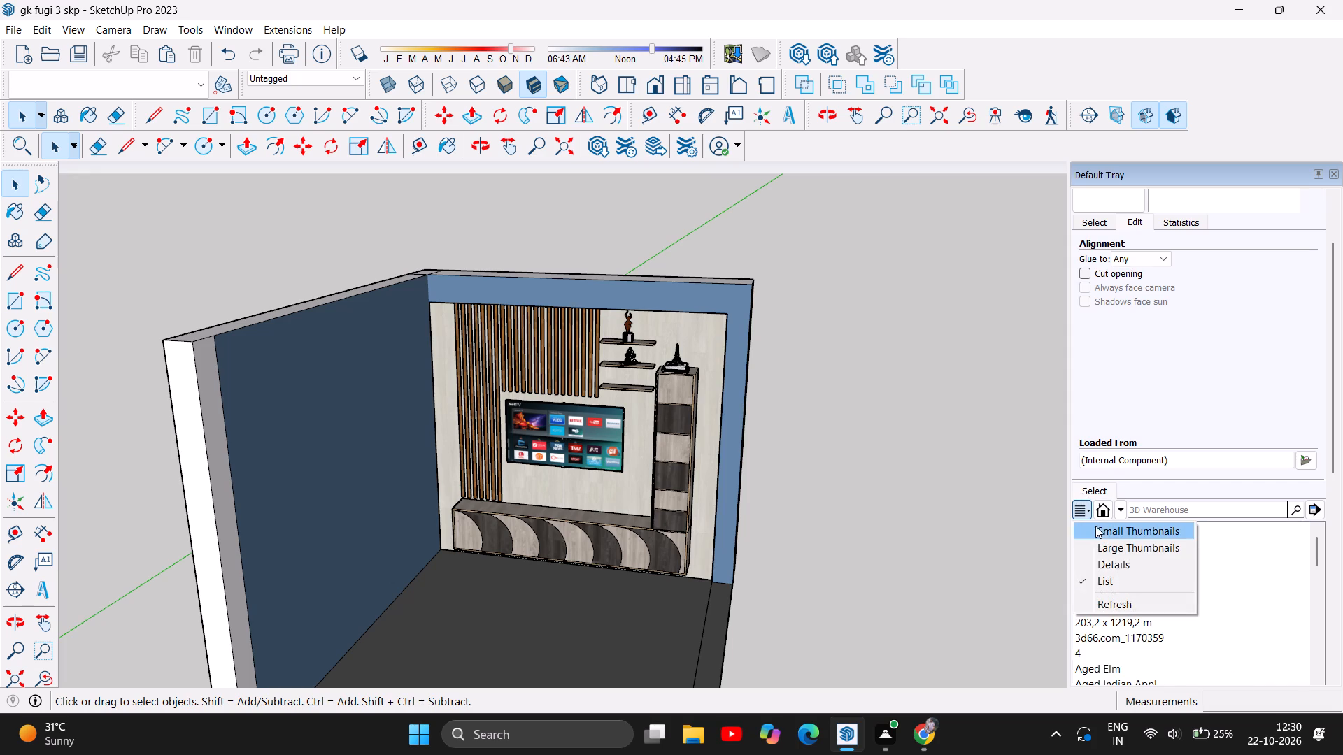
left_click(1102, 529)
Insert the dry-branch plant component from the collection beside the TV unit room.
scroll(1214, 618, "down", 4)
scroll(1214, 619, "up", 2)
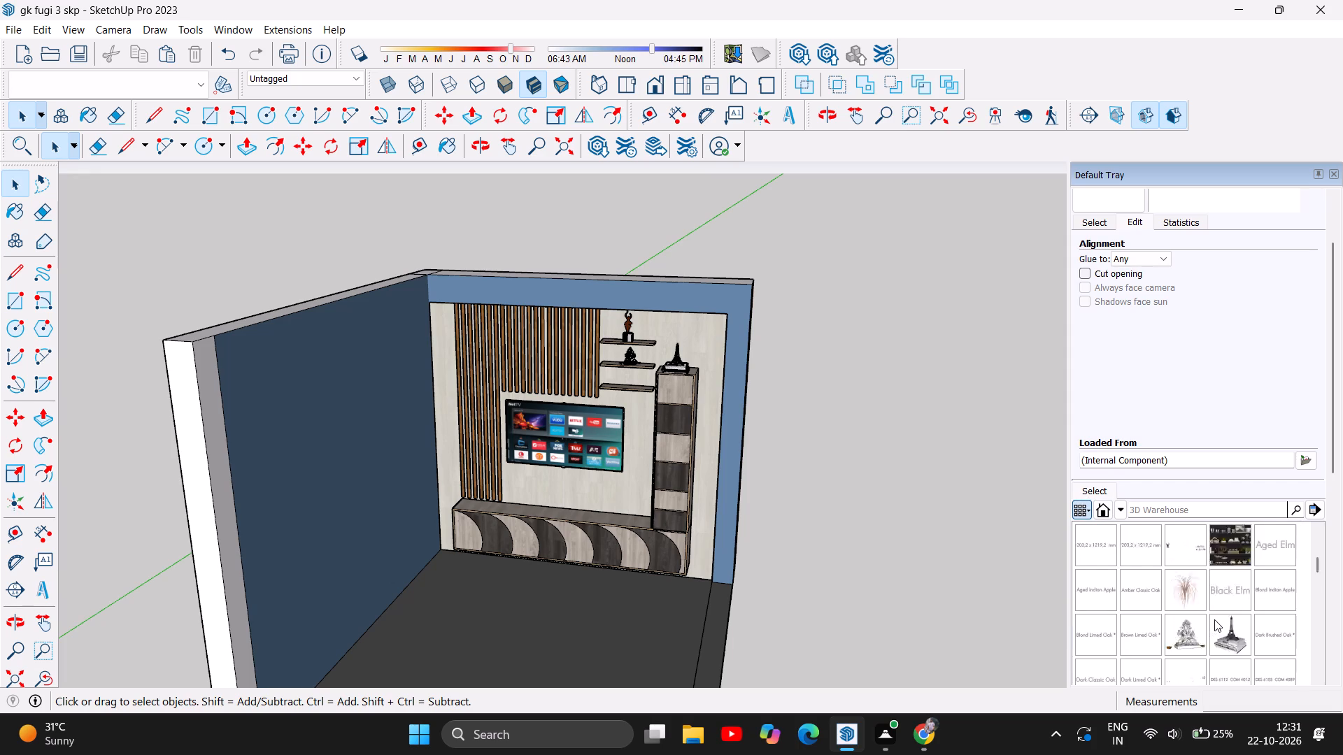
scroll(1214, 619, "up", 1)
left_click(1194, 652)
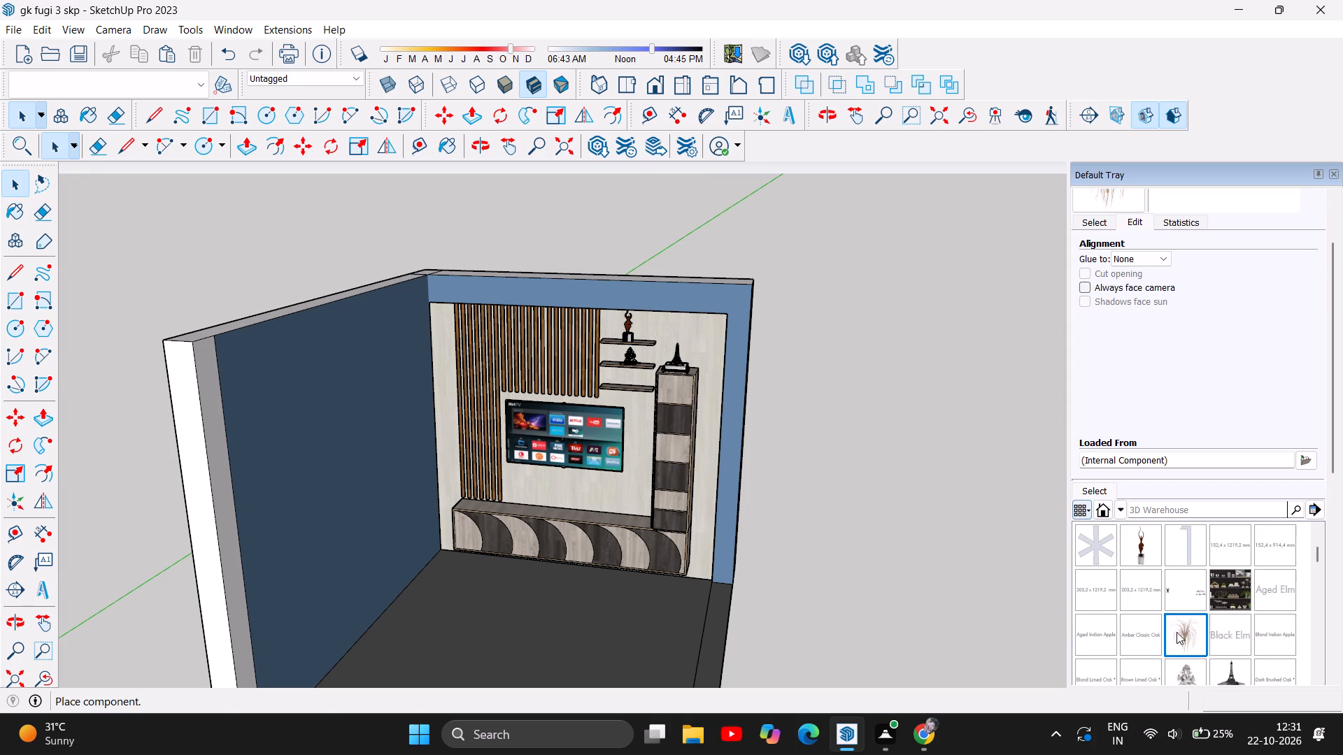
left_click_drag(1181, 631, 935, 585)
left_click(935, 585)
Scale the oversized dry-branch plant down uniformly from its corner to a factor of about 0.14.
scroll(955, 568, "down", 2)
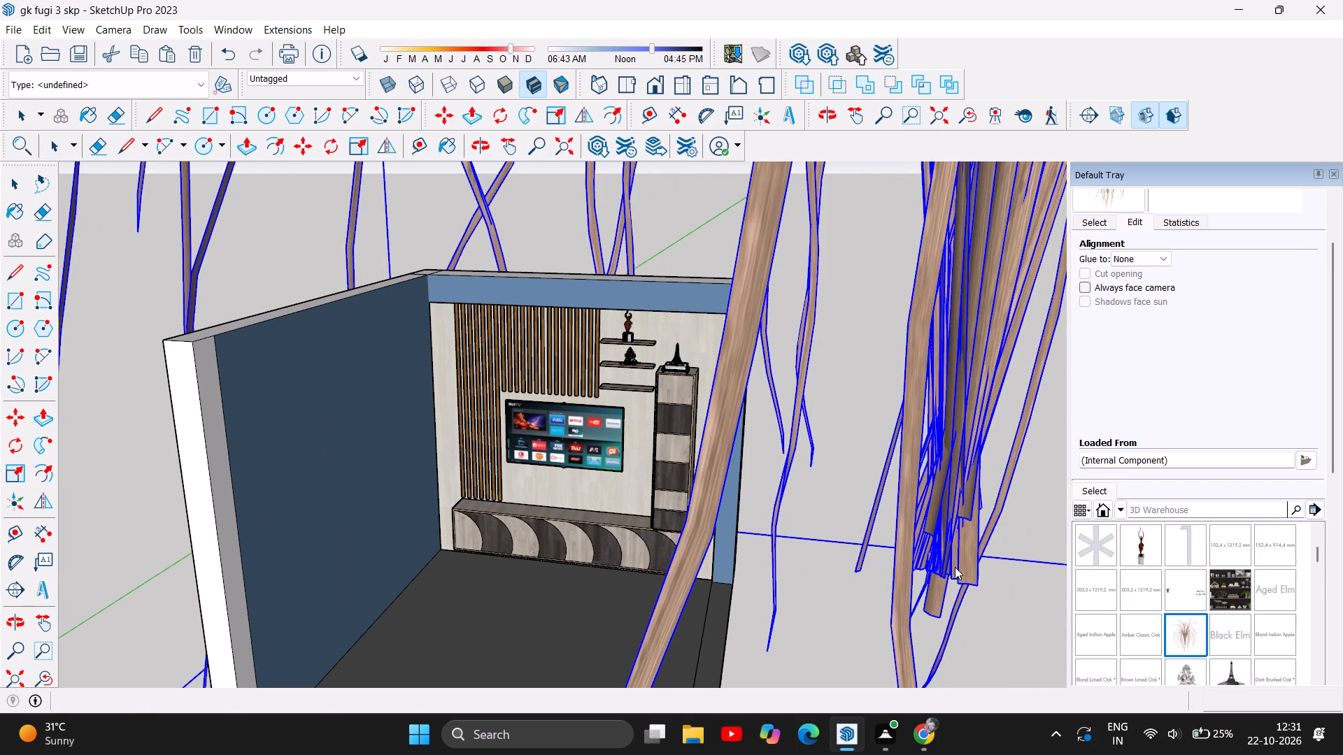
scroll(955, 567, "down", 4)
scroll(815, 525, "down", 9)
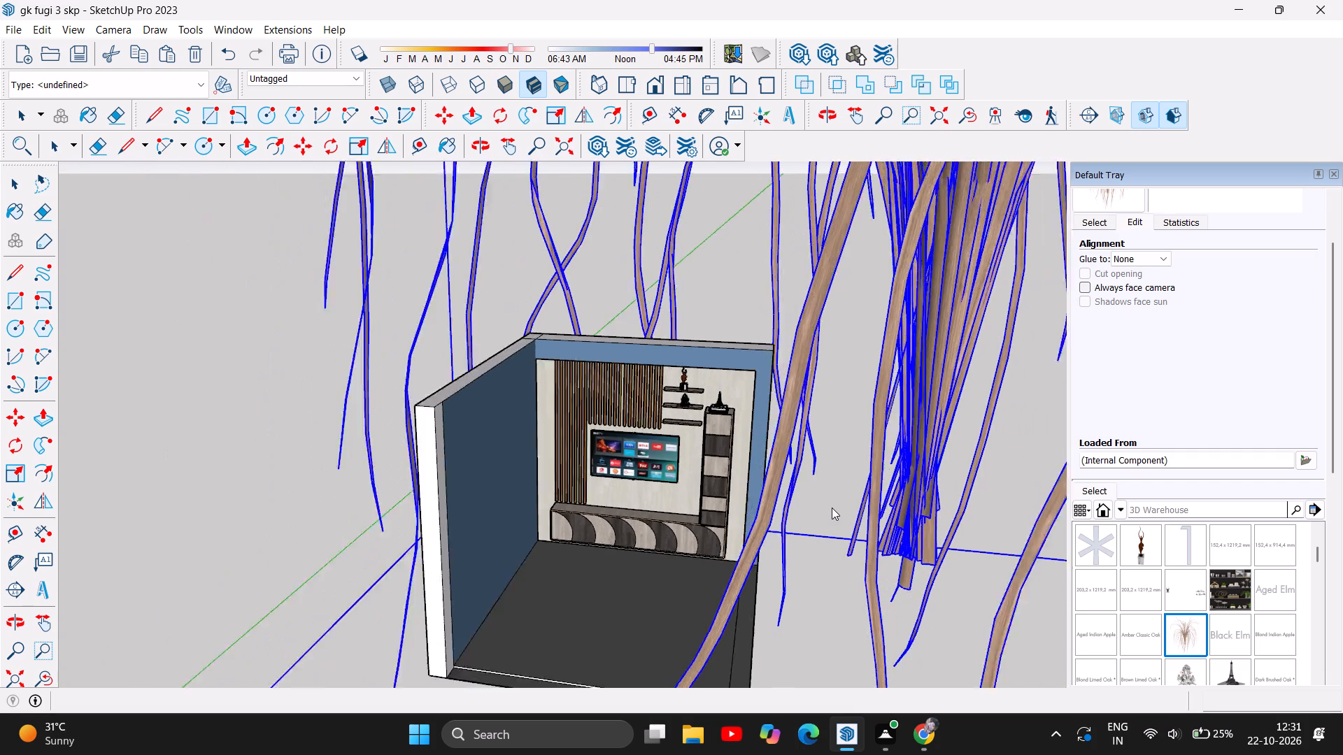
scroll(832, 508, "down", 17)
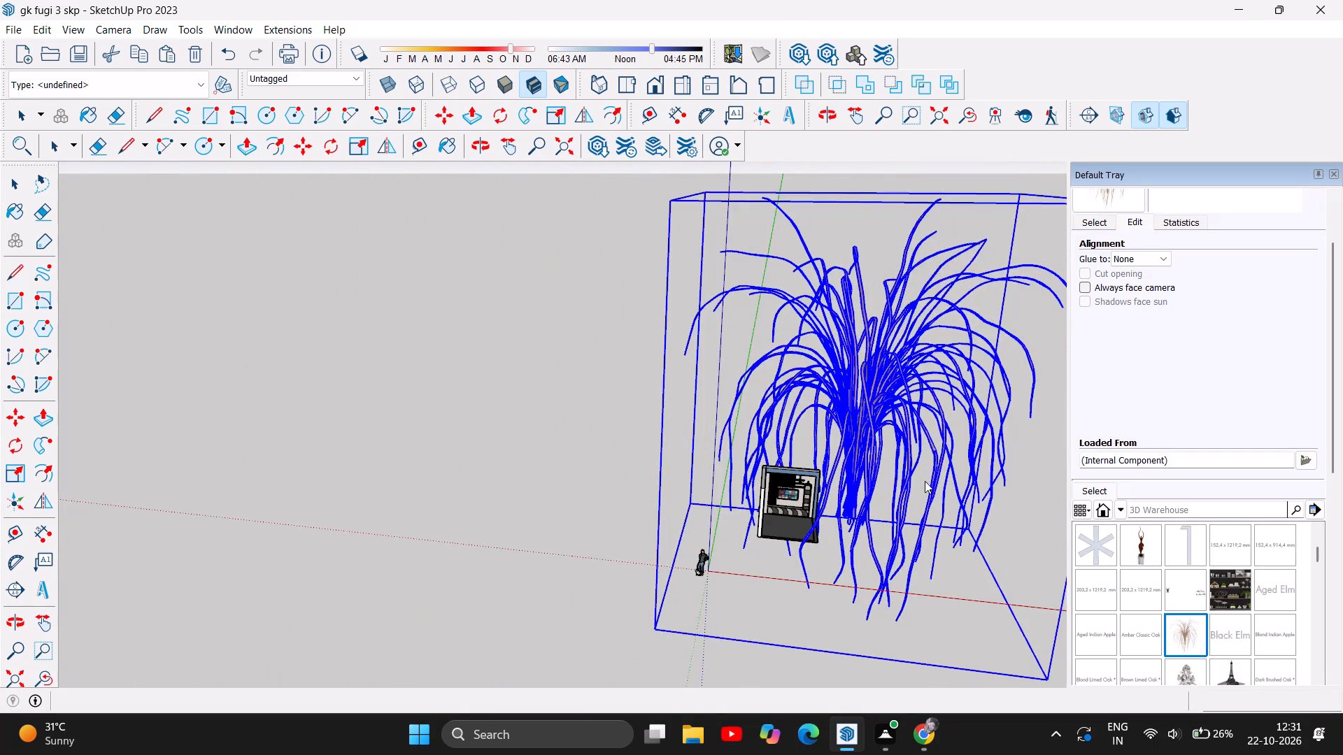
scroll(868, 454, "down", 4)
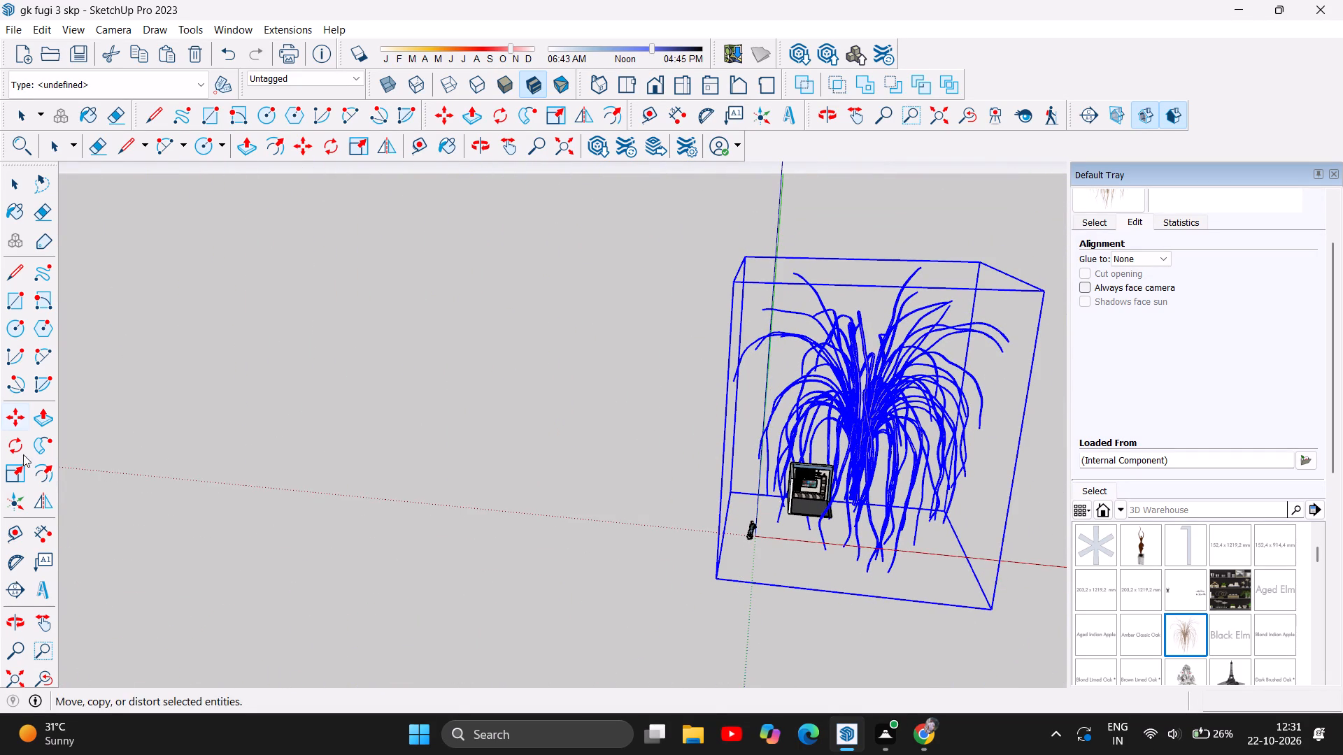
left_click(13, 480)
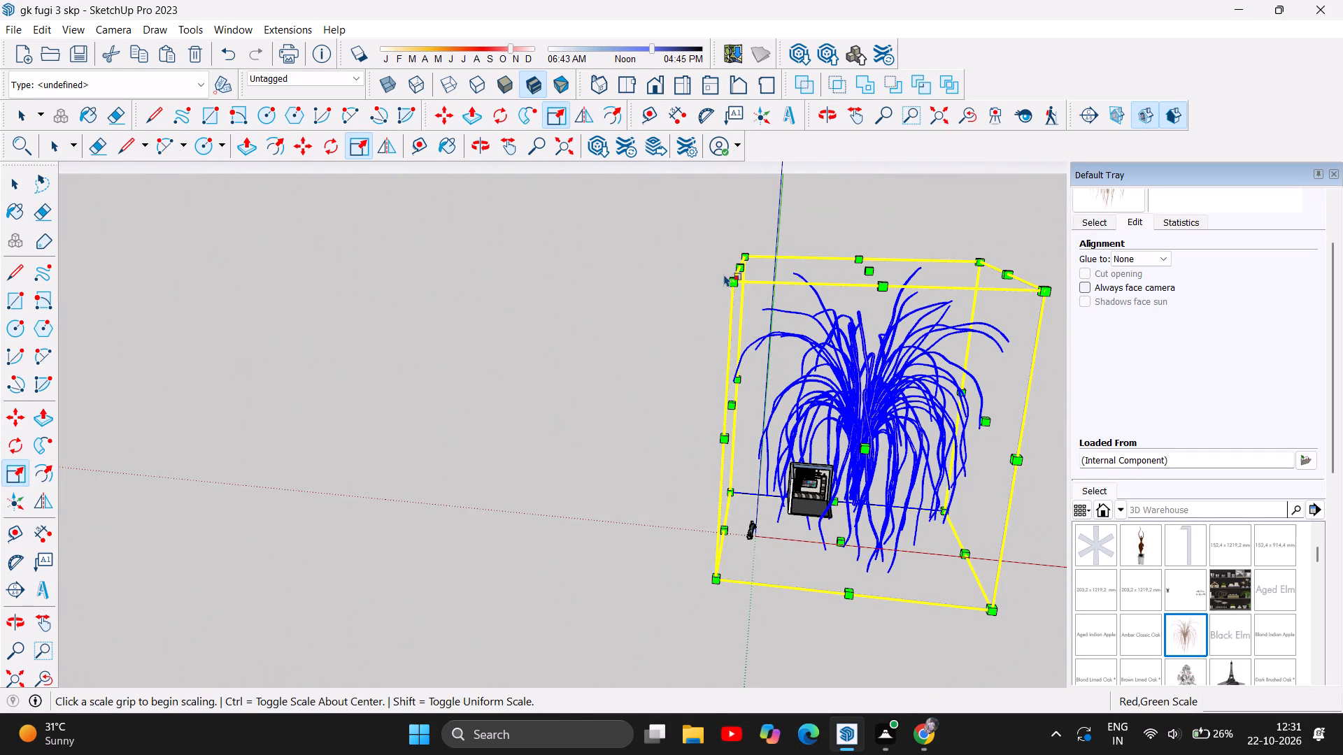
left_click_drag(732, 278, 971, 477)
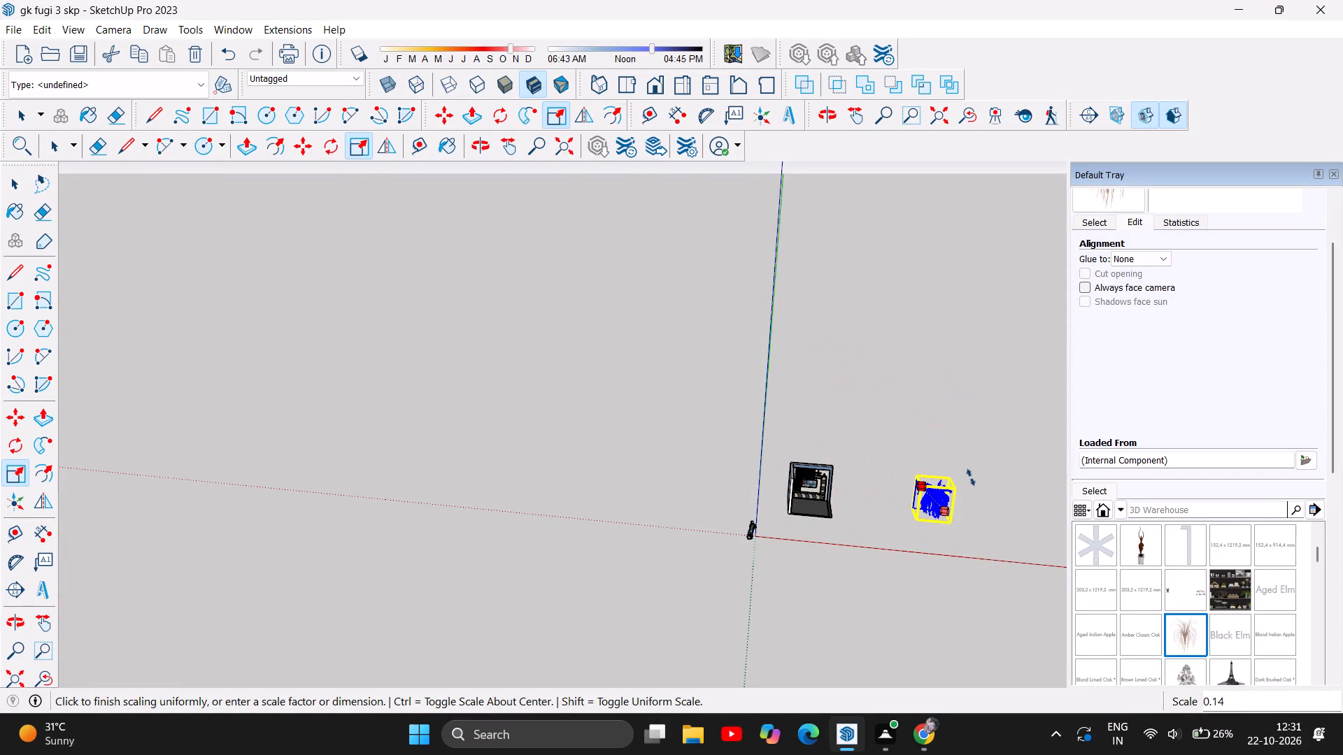
Finish scaling the dry-branch plant uniformly from its corner at a factor of about -0.11.
left_click_drag(971, 477, 986, 533)
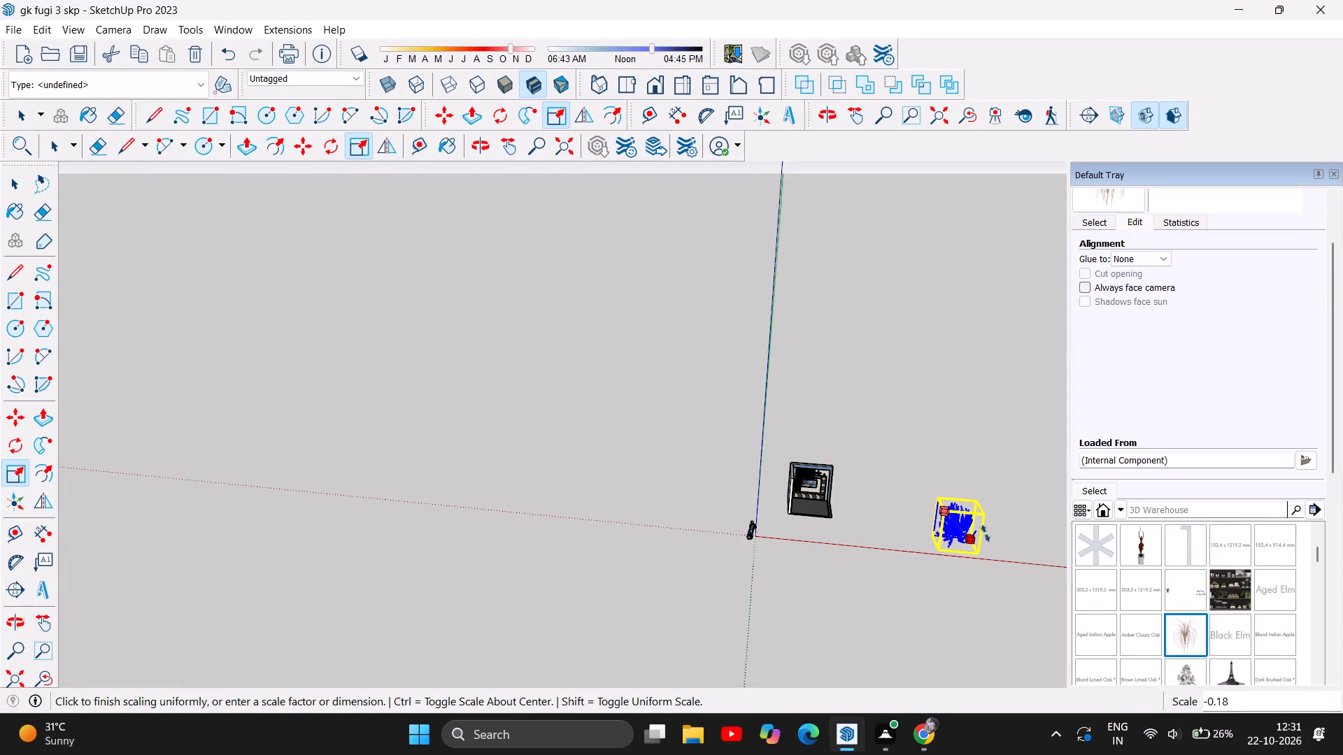
left_click_drag(986, 533, 946, 512)
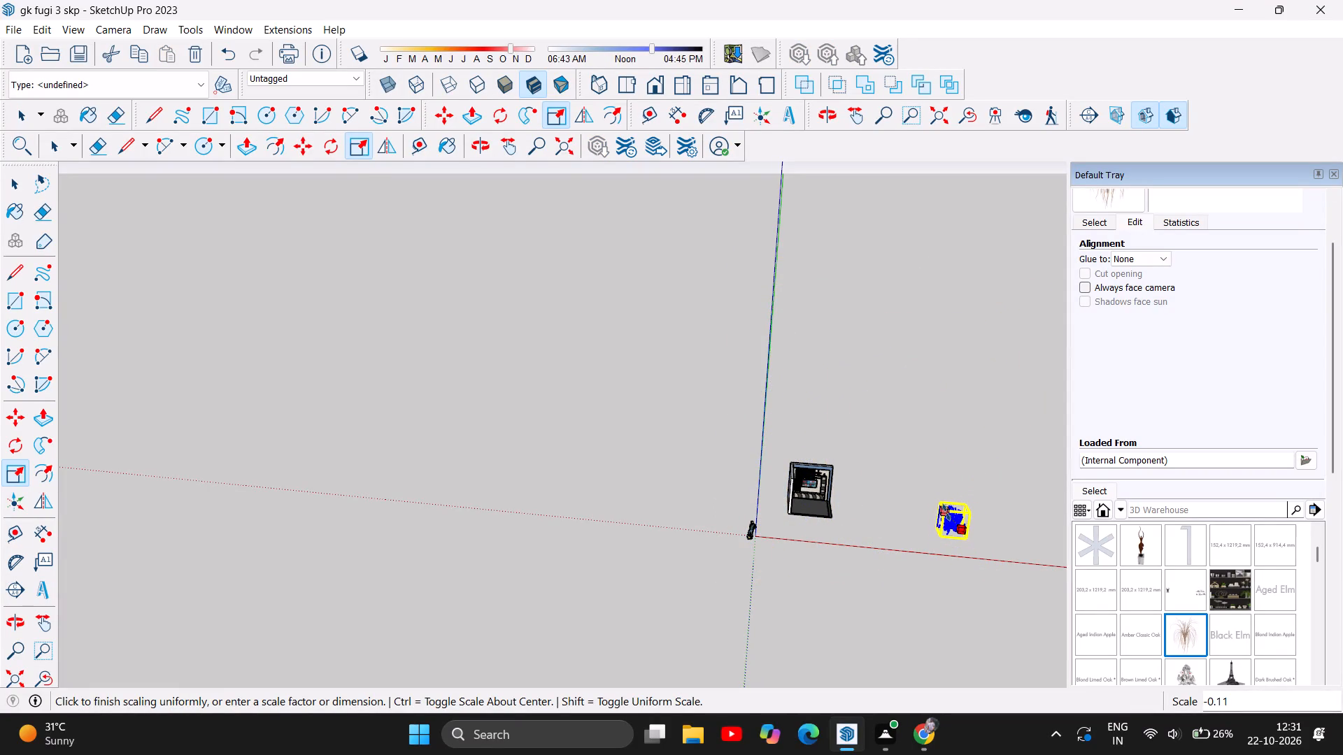
left_click_drag(946, 512, 943, 508)
Narrow the dry-branch plant along the red axis from its side, keeping its height and depth.
scroll(986, 545, "up", 6)
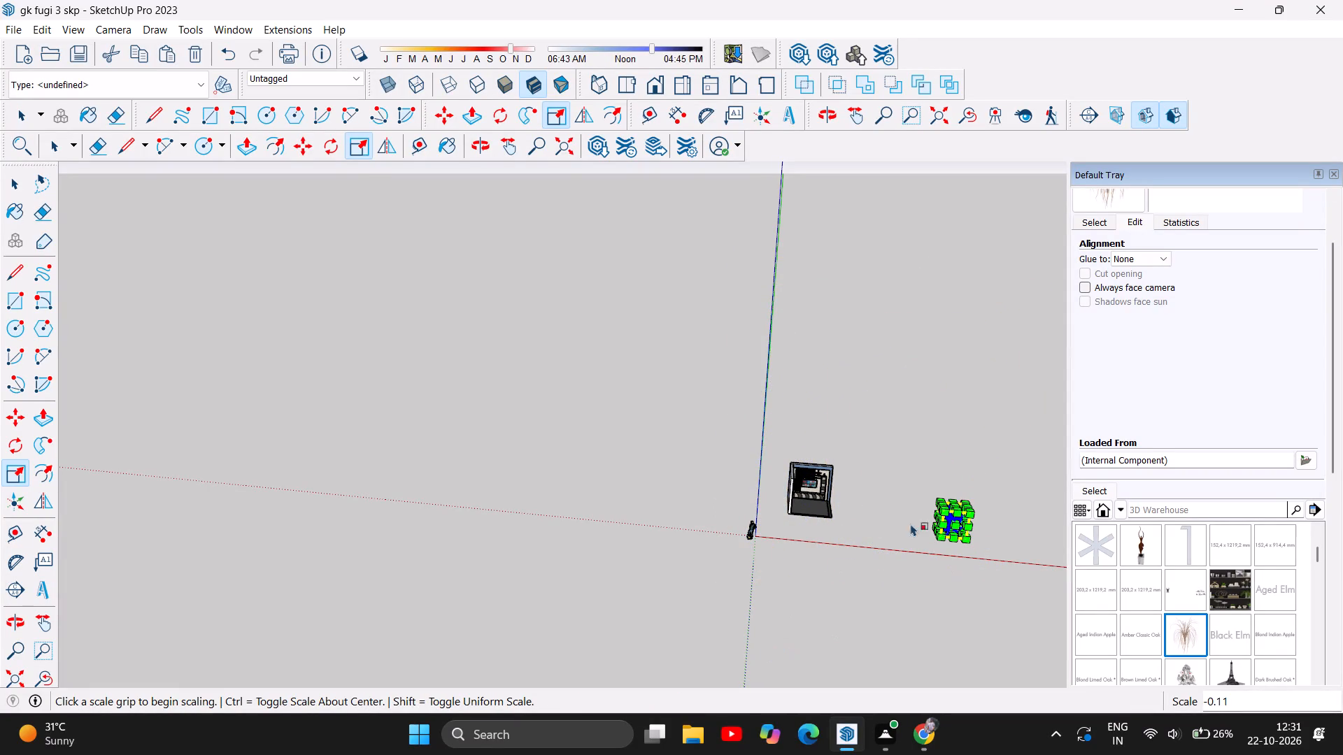
scroll(981, 571, "up", 8)
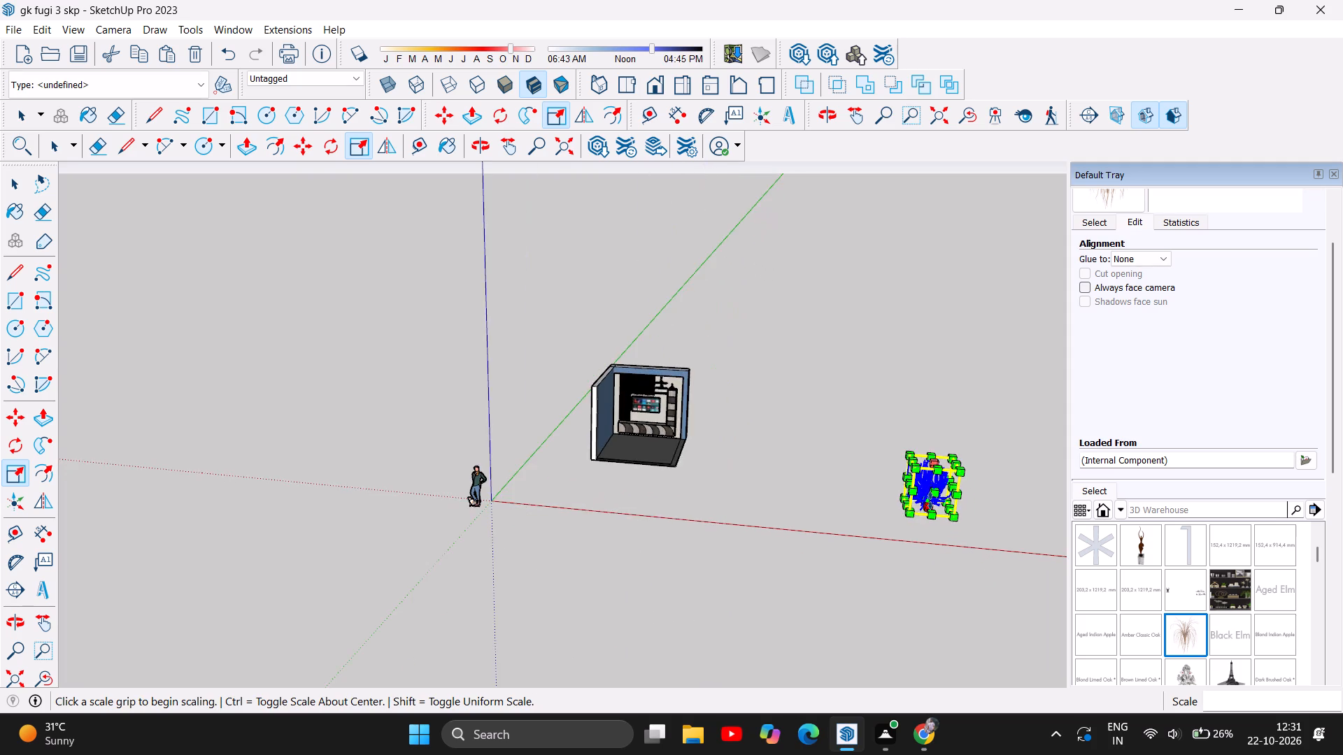
scroll(930, 501, "up", 12)
scroll(997, 496, "up", 14)
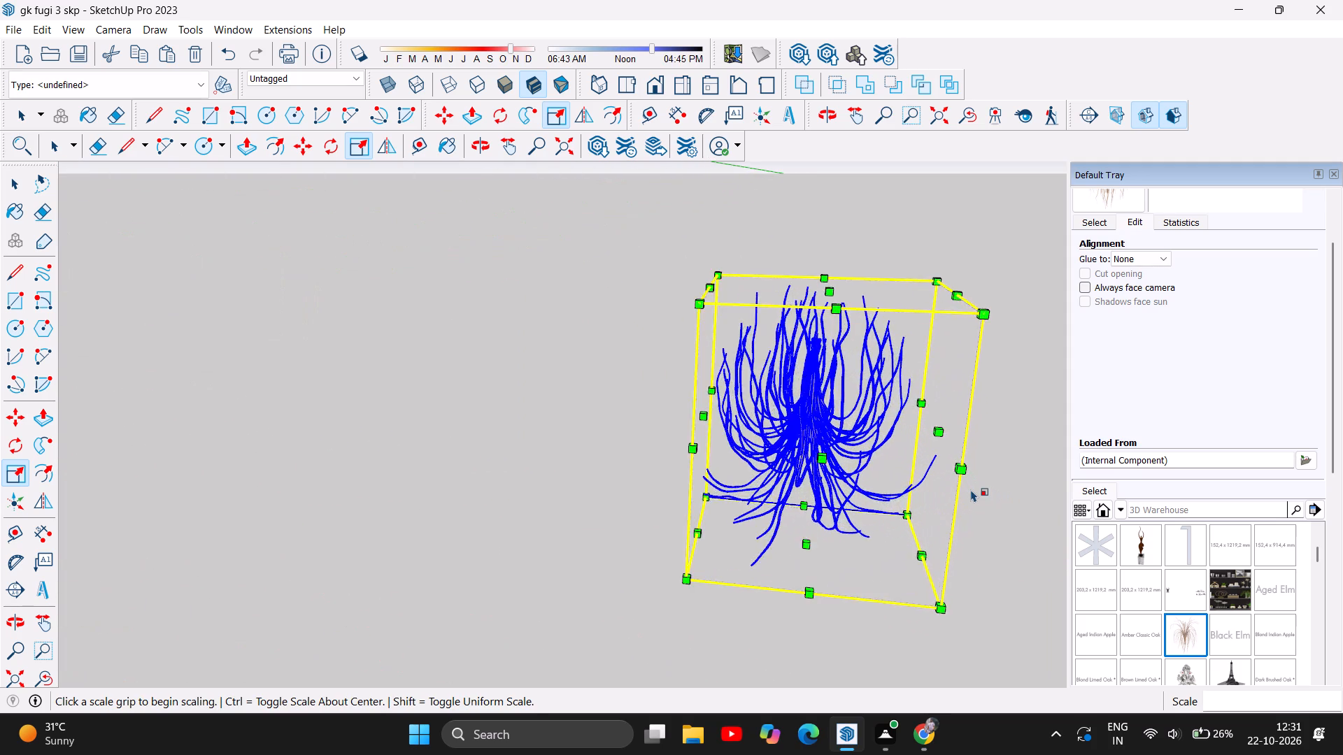
scroll(971, 489, "up", 6)
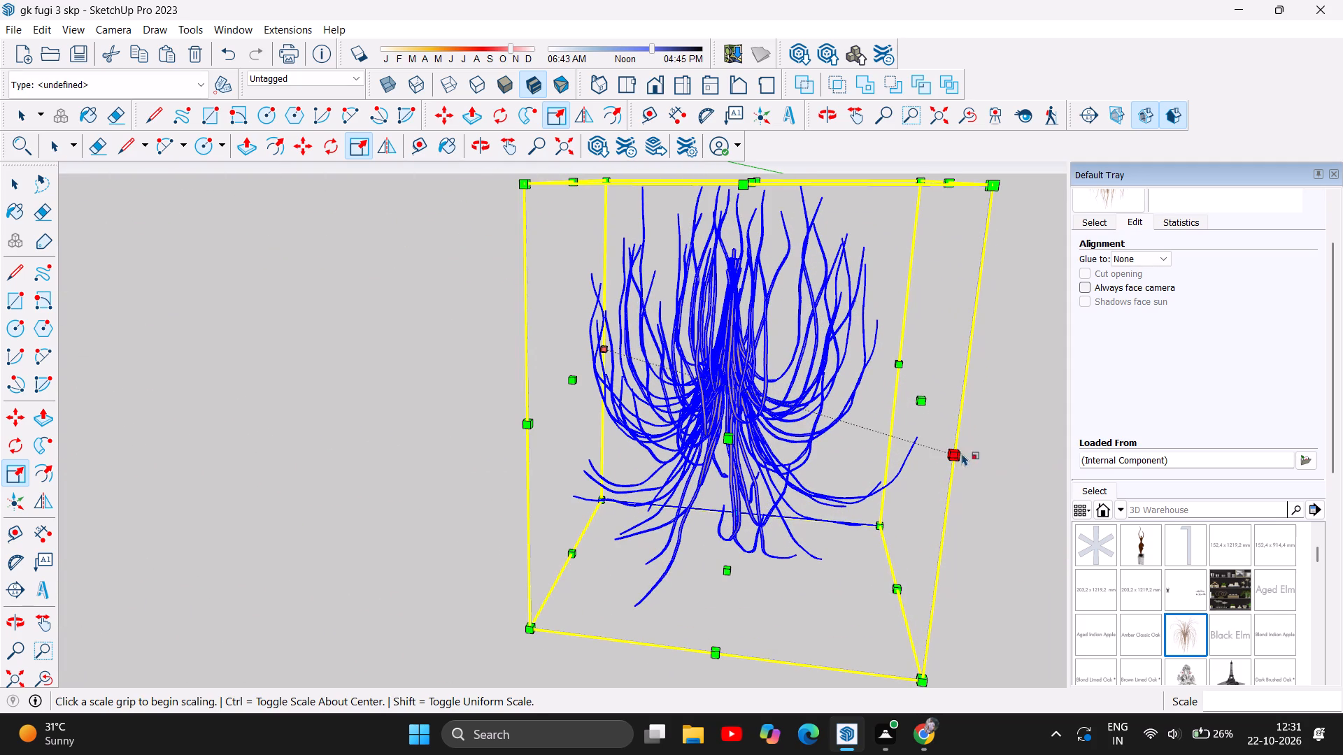
left_click_drag(922, 399, 809, 370)
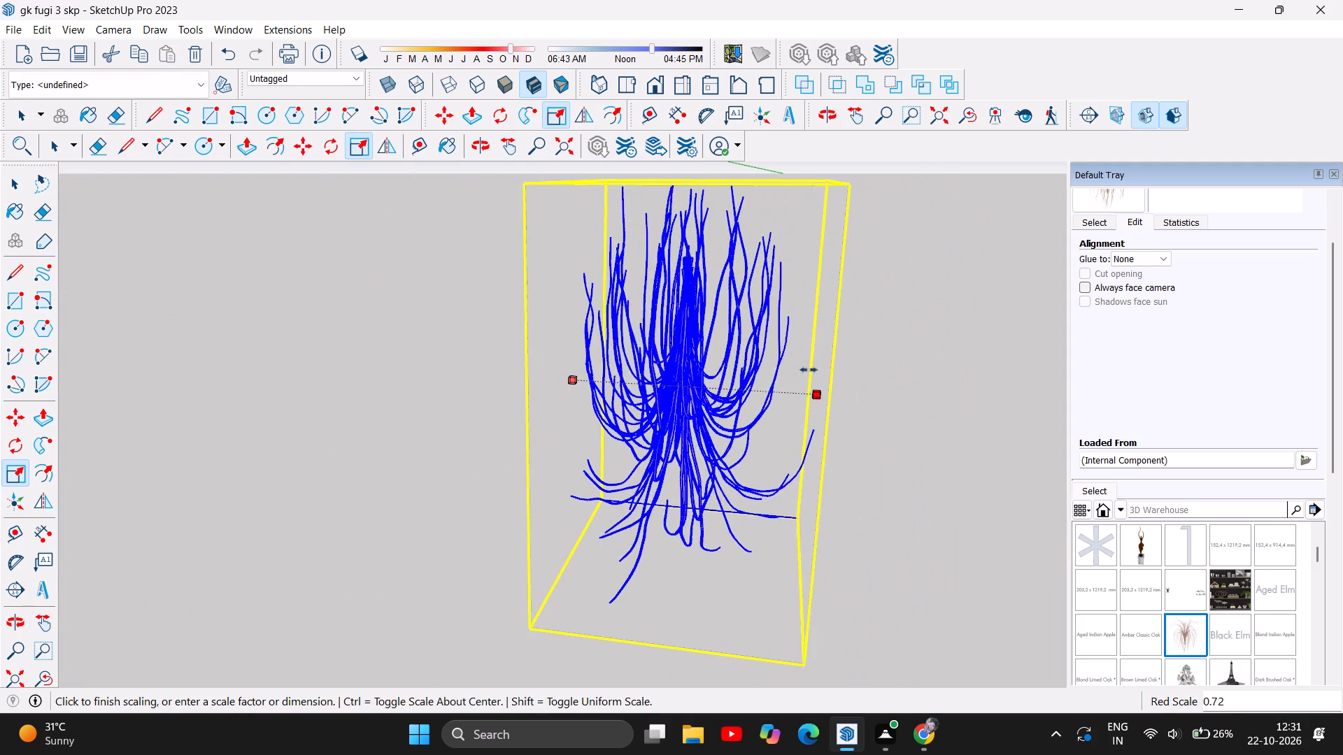
left_click_drag(809, 370, 751, 367)
left_click(751, 367)
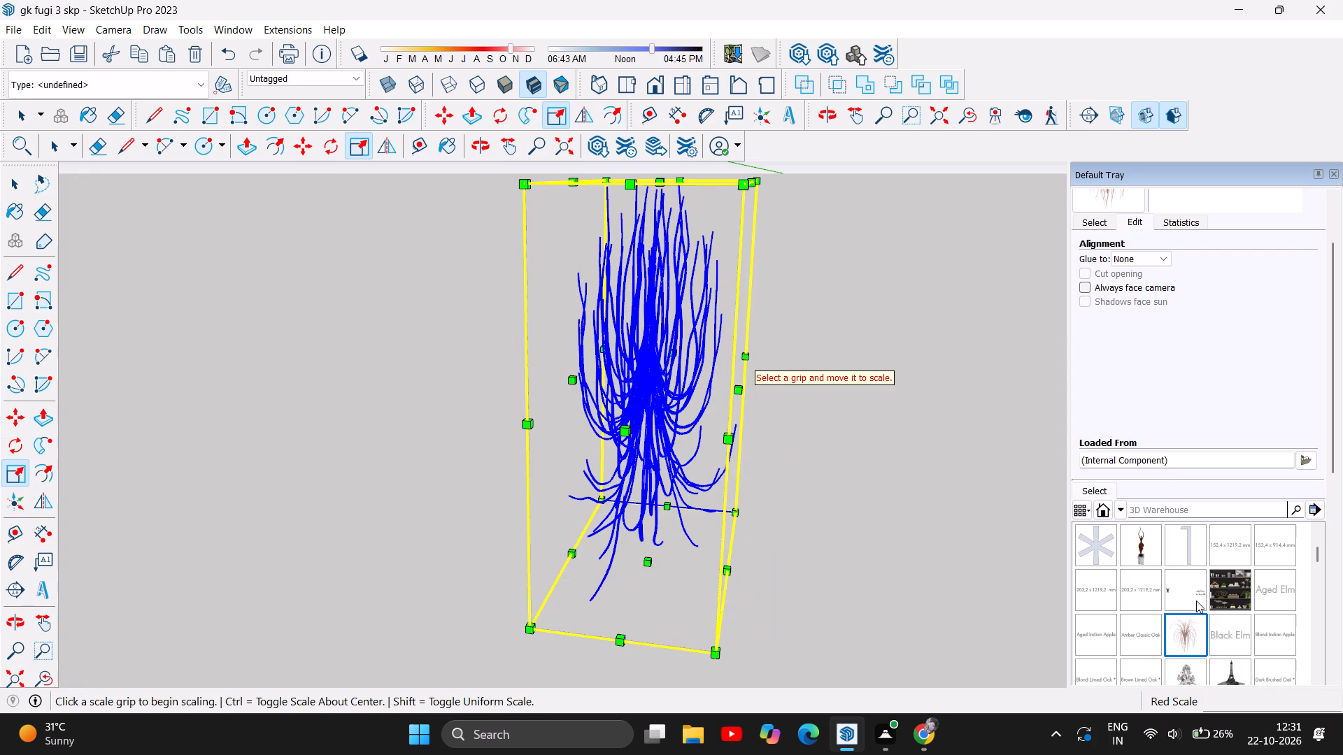
Look through the component collection and the My Models collection for another decor piece.
scroll(1215, 609, "down", 3)
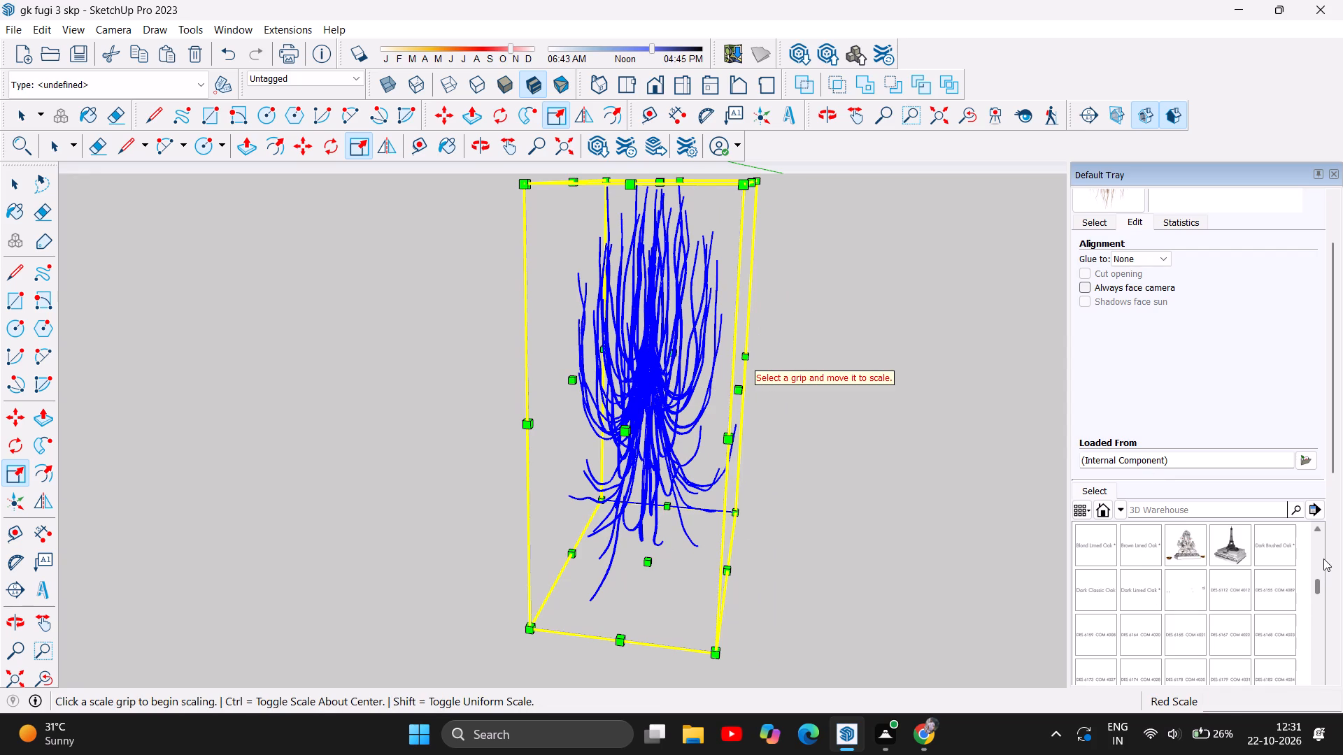
left_click(1246, 591)
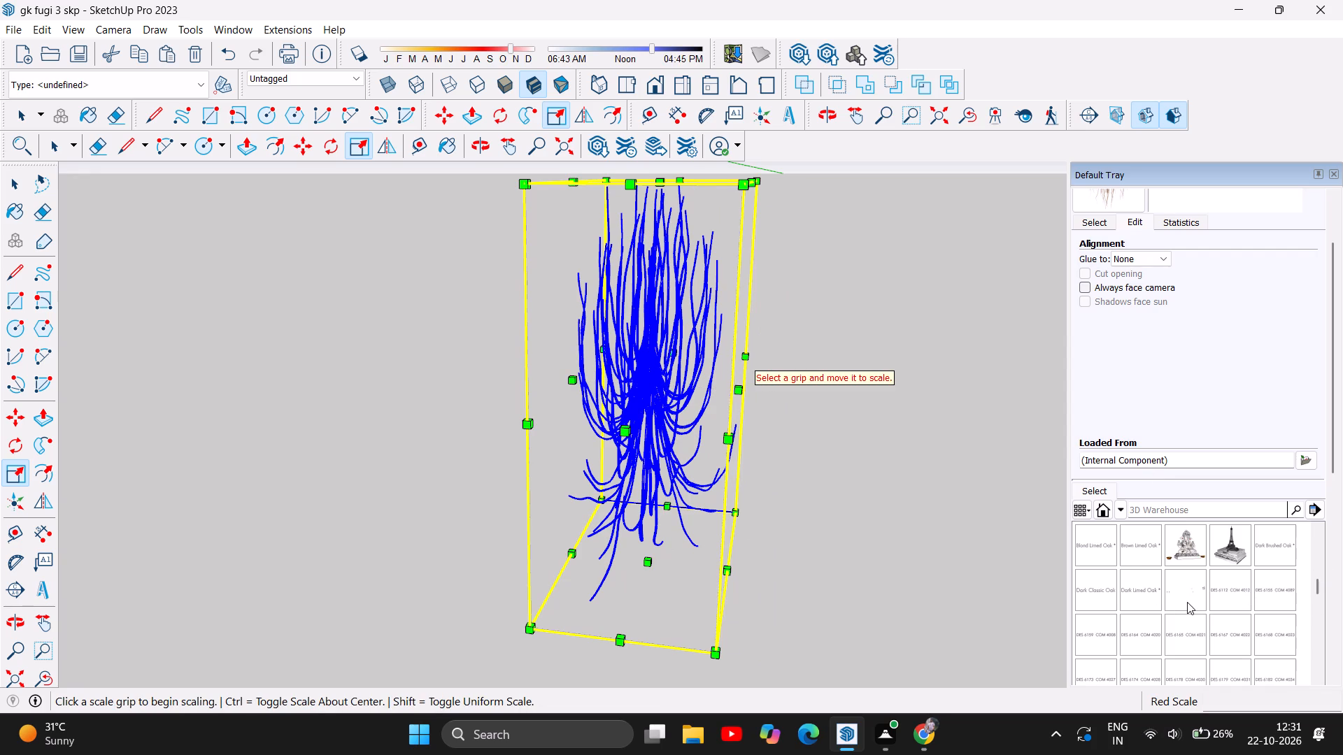
left_click(1186, 602)
left_click(1159, 601)
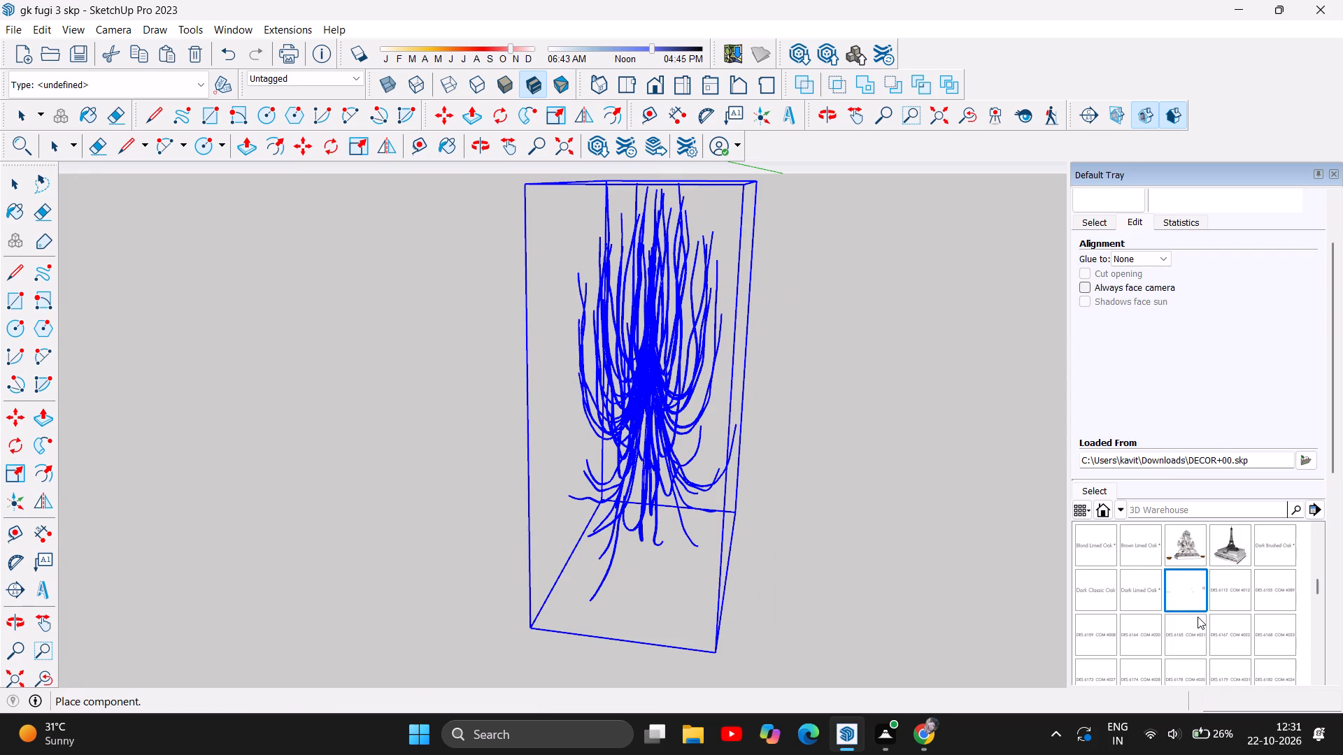
scroll(1198, 617, "up", 6)
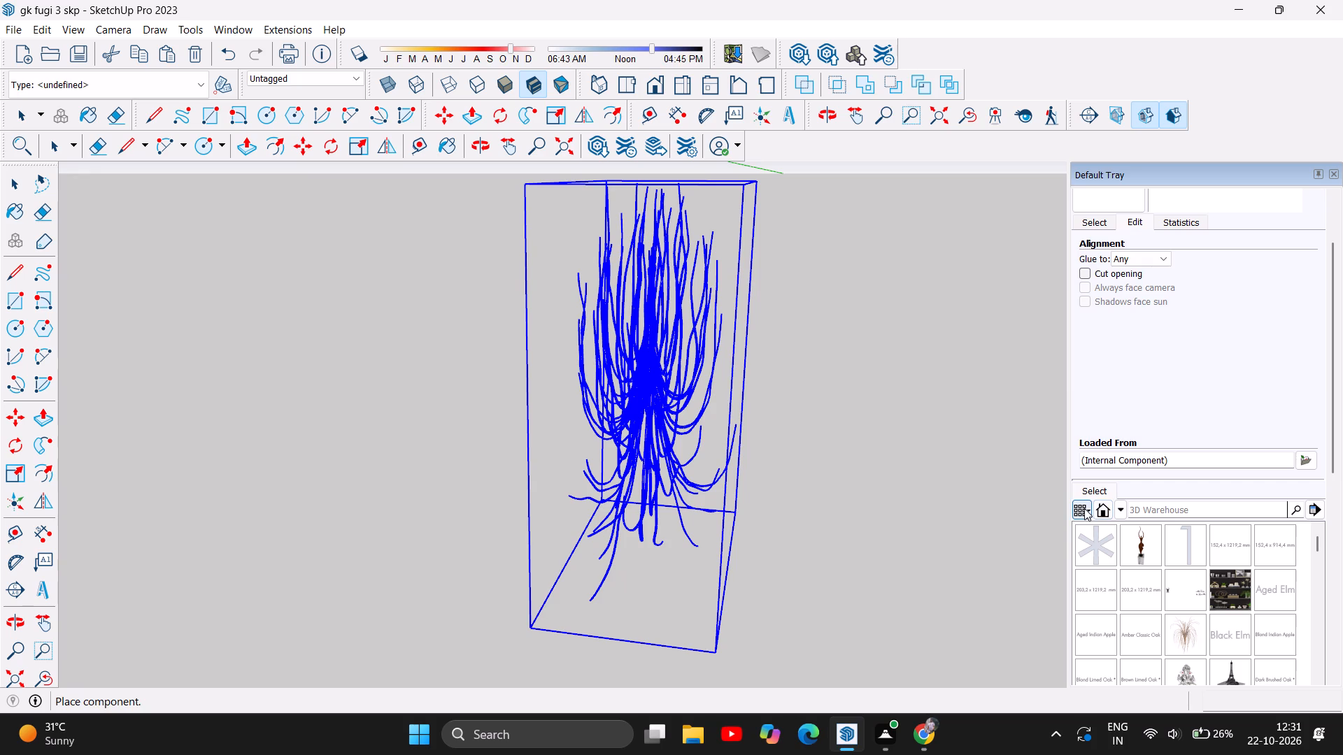
left_click(1104, 512)
left_click(1104, 512)
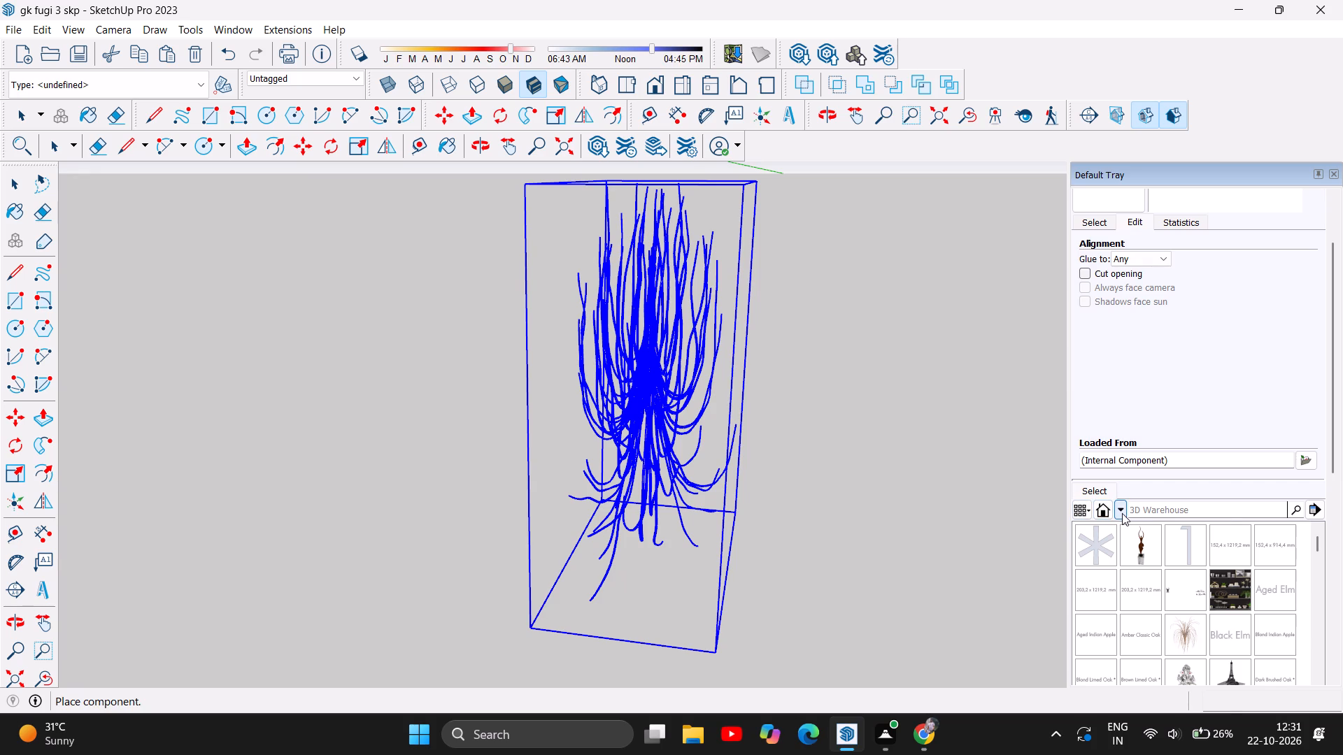
left_click(1122, 513)
left_click(1154, 545)
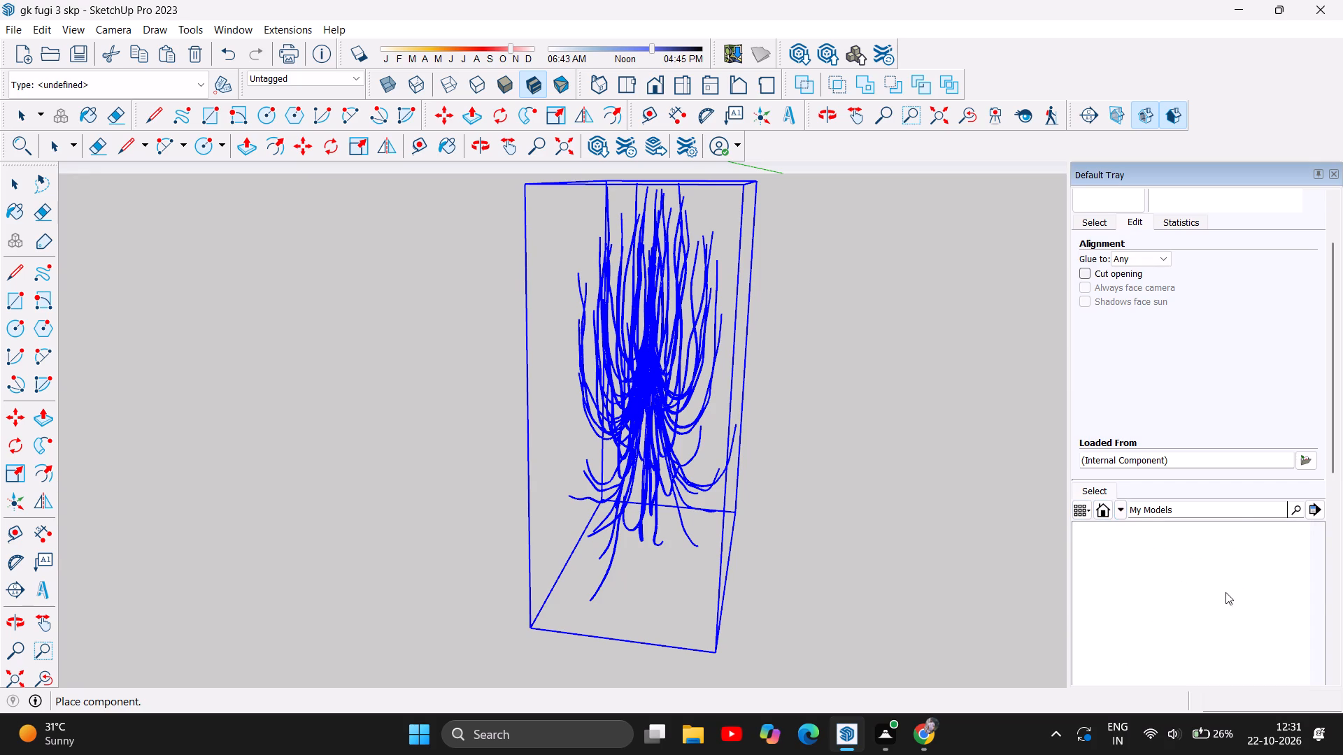
scroll(1225, 592, "up", 4)
scroll(1225, 592, "down", 4)
right_click(1139, 431)
right_click(1137, 430)
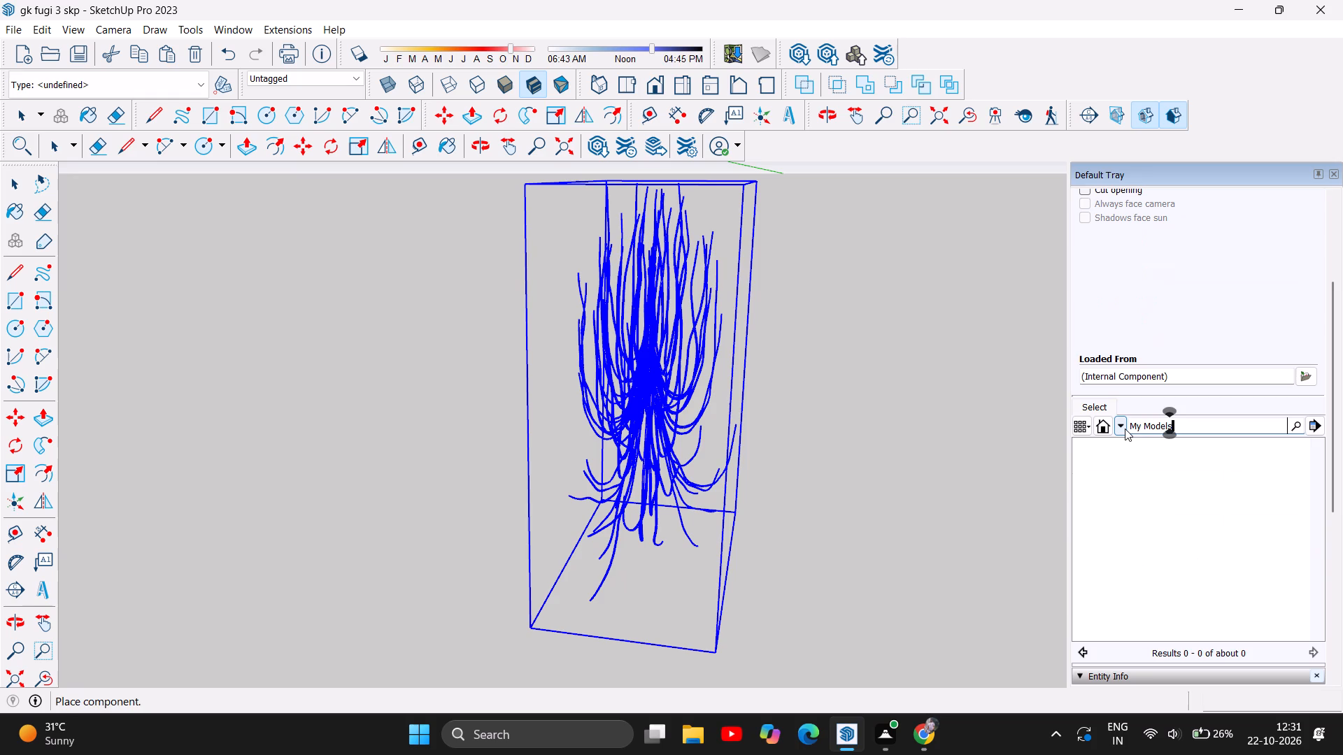
Switch back to the In Model components and look through them for a further decor piece.
left_click(1124, 429)
left_click(1152, 452)
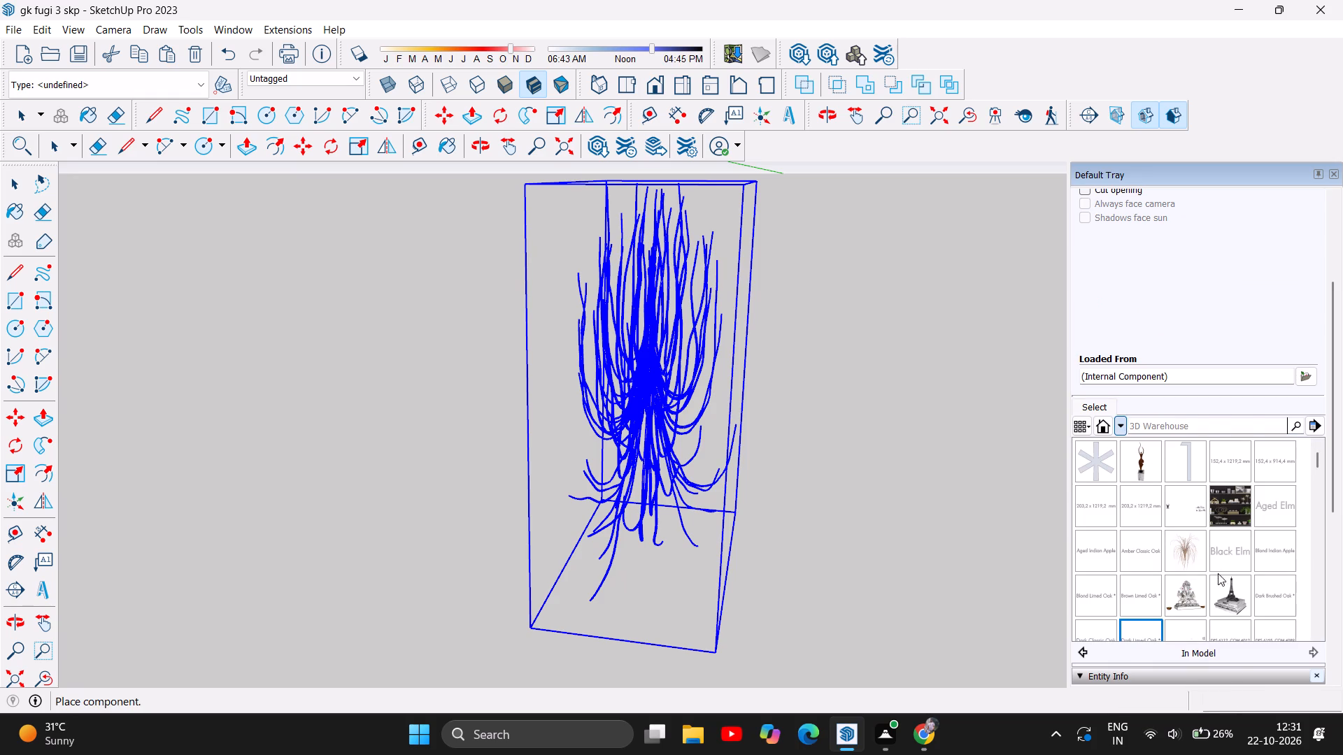
scroll(1215, 580, "down", 6)
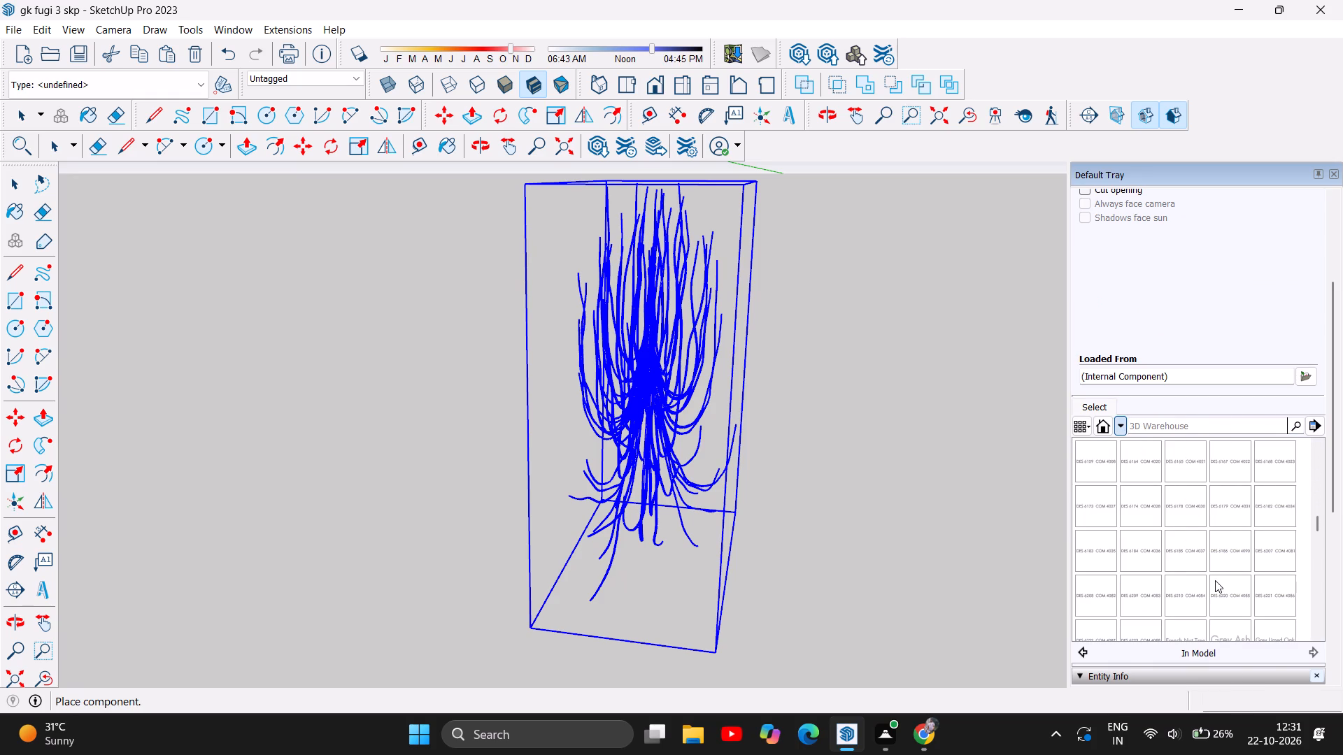
scroll(1215, 580, "up", 7)
scroll(1215, 580, "down", 7)
scroll(1216, 578, "up", 7)
scroll(1216, 577, "down", 11)
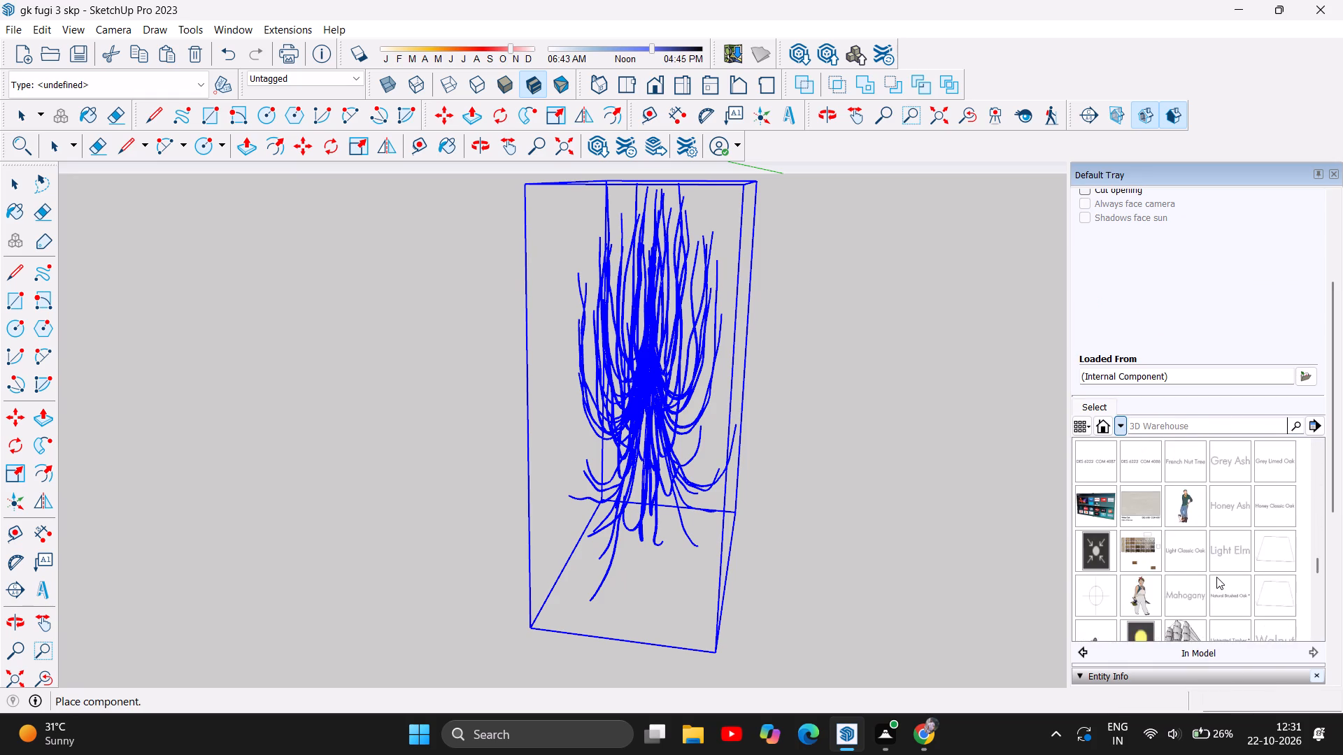
scroll(1216, 577, "down", 1)
scroll(1212, 573, "up", 1)
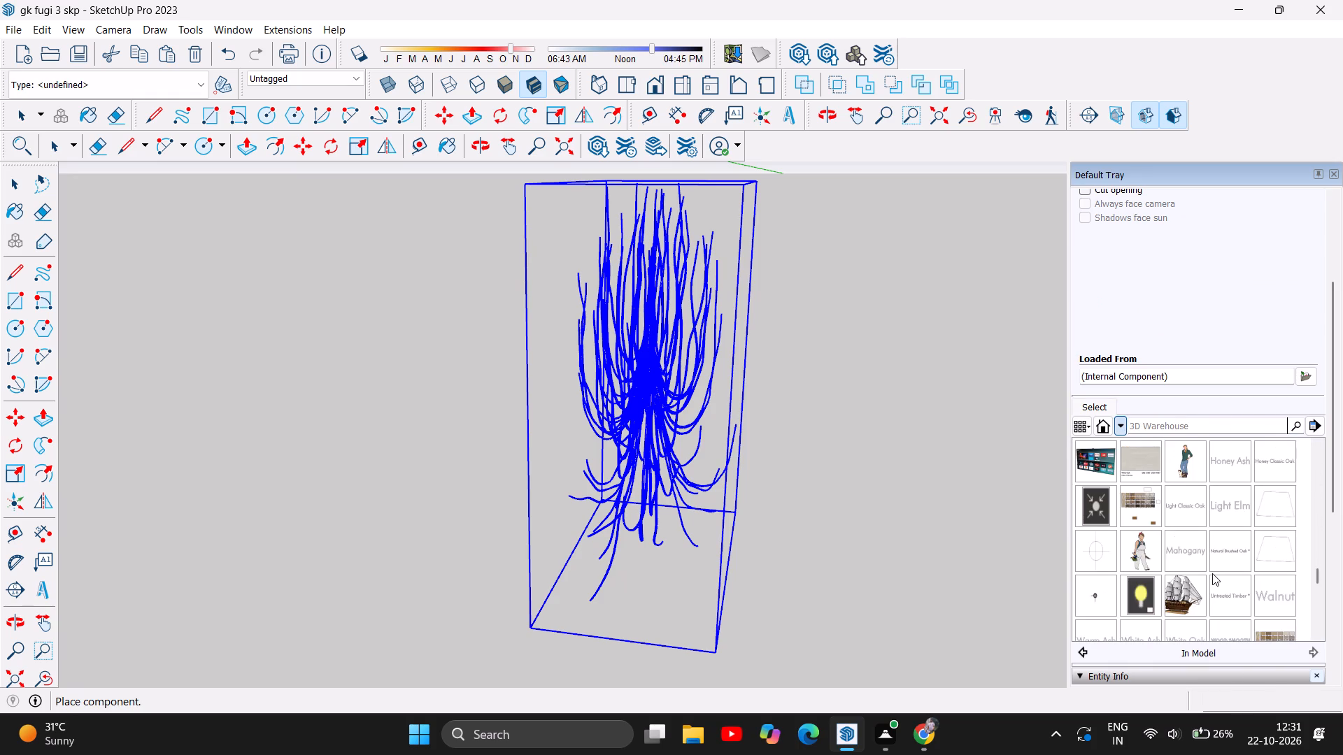
scroll(1212, 573, "down", 2)
scroll(1212, 573, "up", 5)
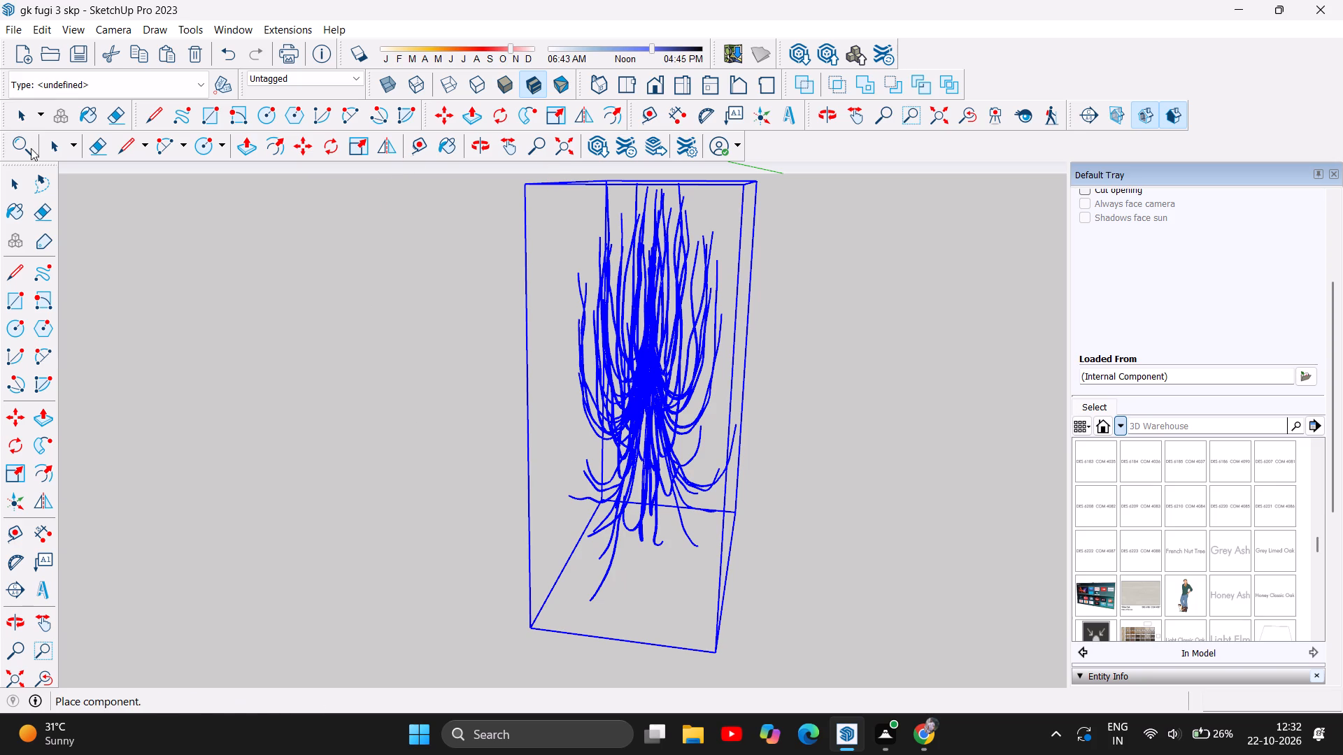
left_click(8, 192)
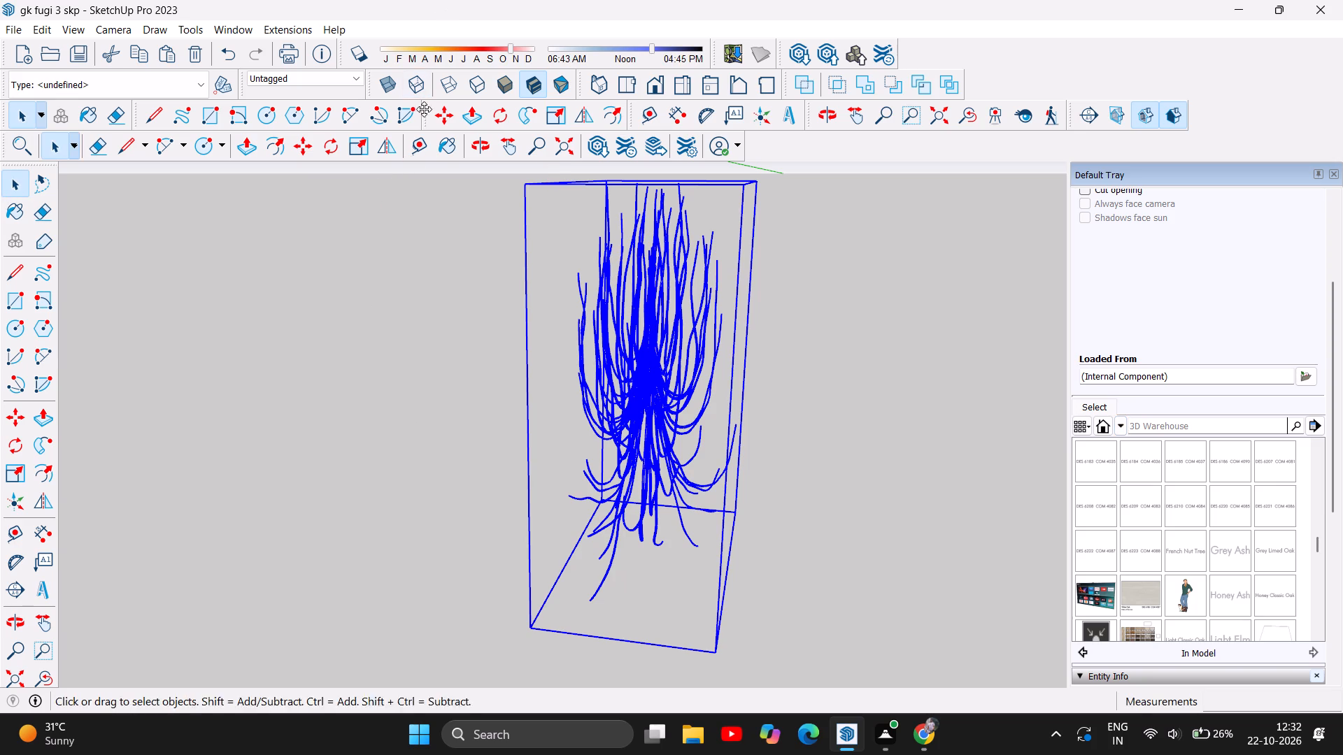
Move the dry-branch plant from its distant spot to just outside the TV unit room, near its right wall.
left_click(440, 114)
scroll(661, 494, "down", 6)
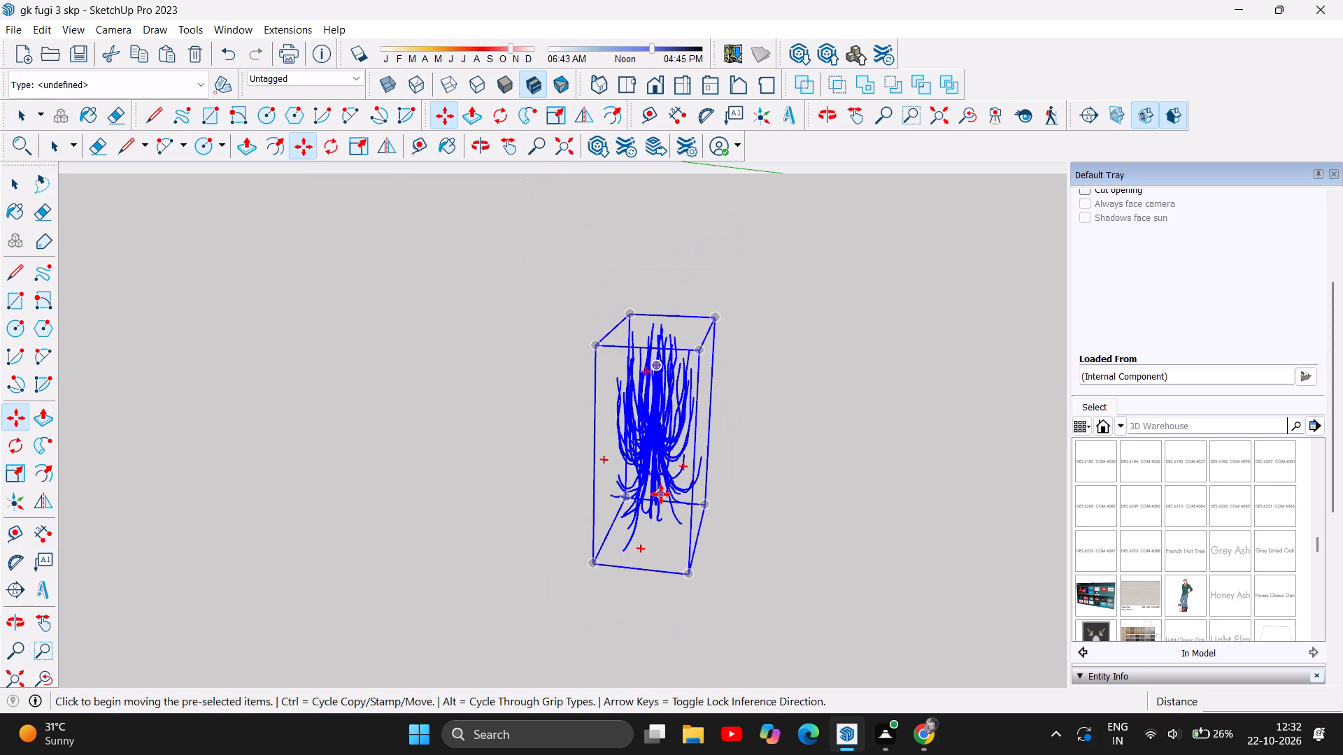
scroll(685, 494, "down", 6)
scroll(982, 443, "down", 5)
scroll(434, 461, "down", 4)
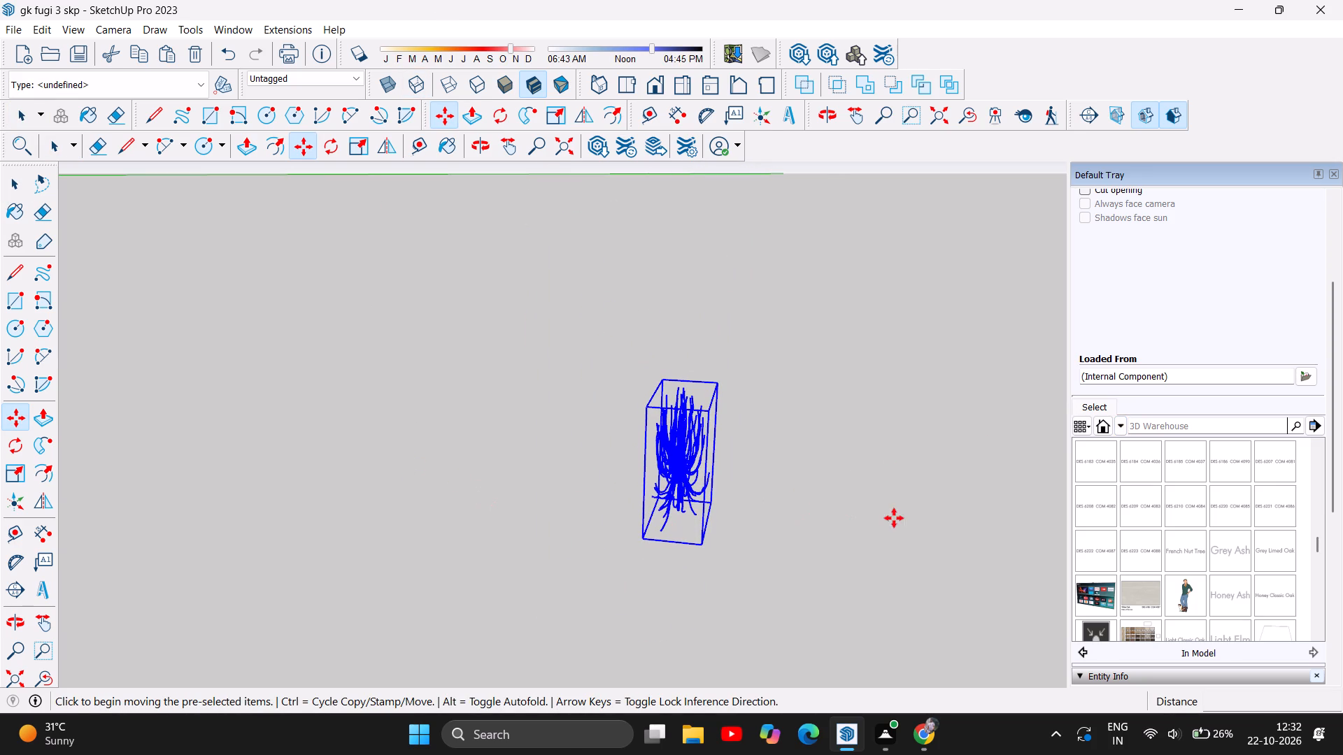
scroll(624, 547, "down", 7)
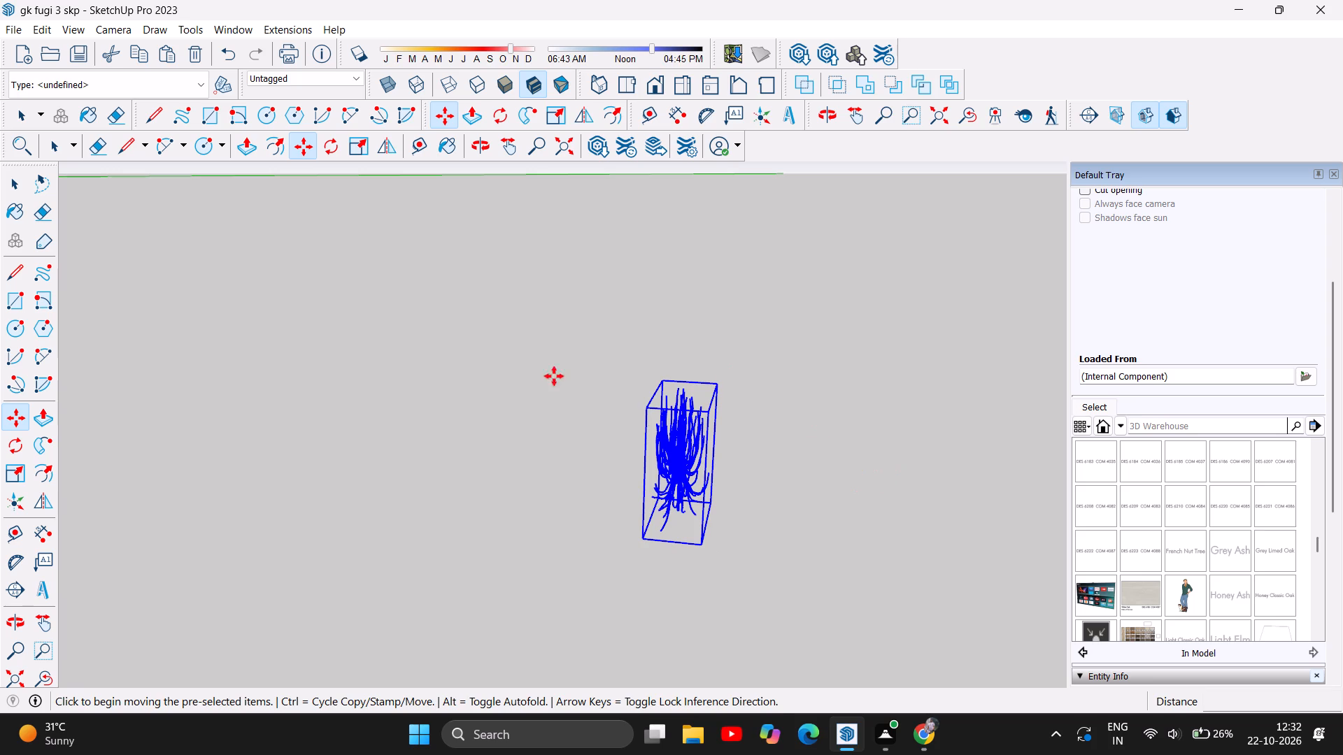
scroll(280, 350, "down", 4)
scroll(800, 510, "down", 6)
scroll(428, 436, "down", 7)
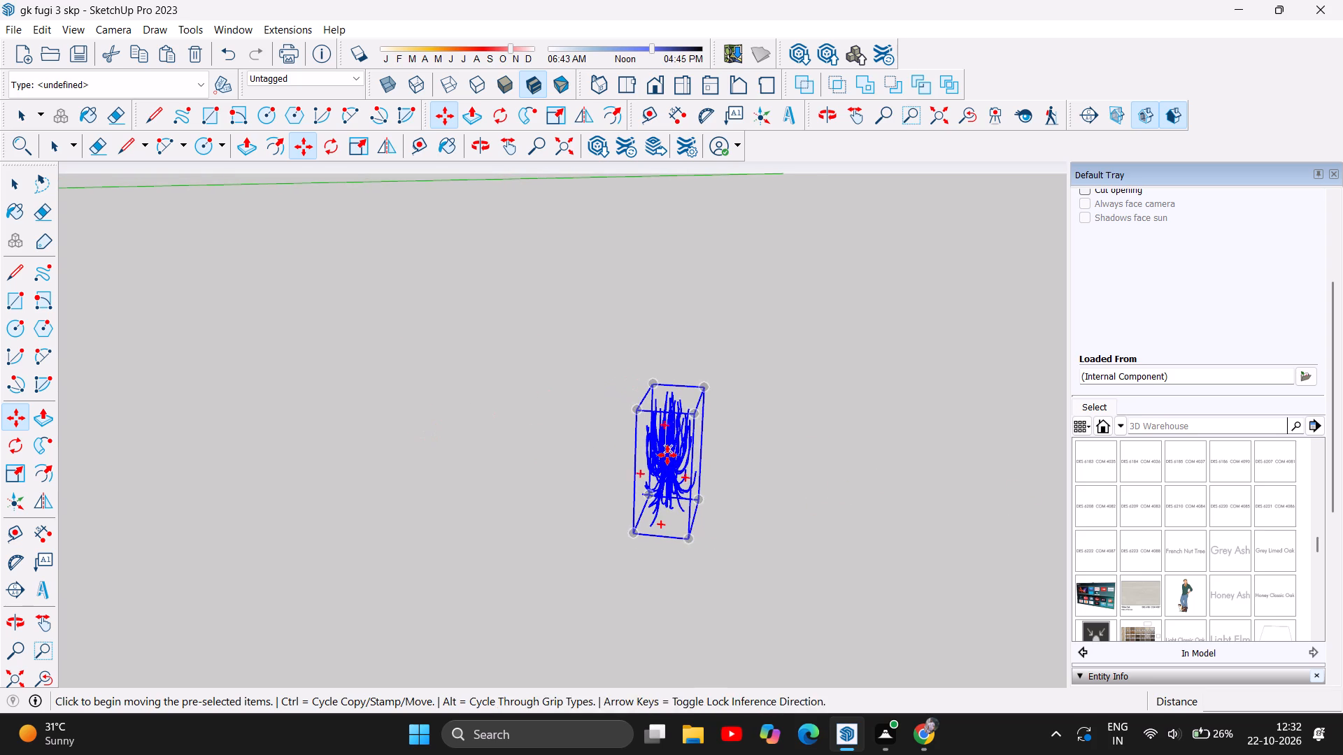
scroll(678, 462, "down", 5)
scroll(799, 428, "down", 7)
scroll(799, 428, "up", 1)
scroll(799, 428, "down", 7)
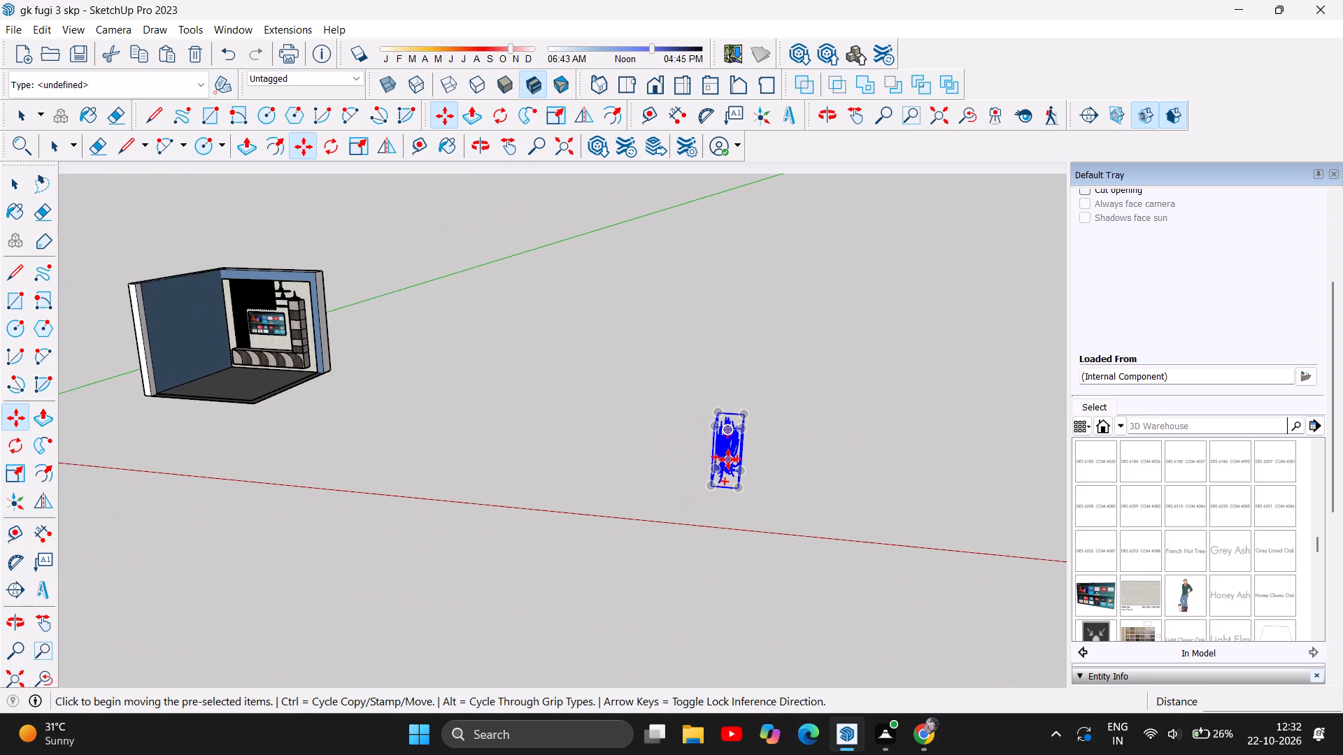
left_click_drag(726, 456, 246, 324)
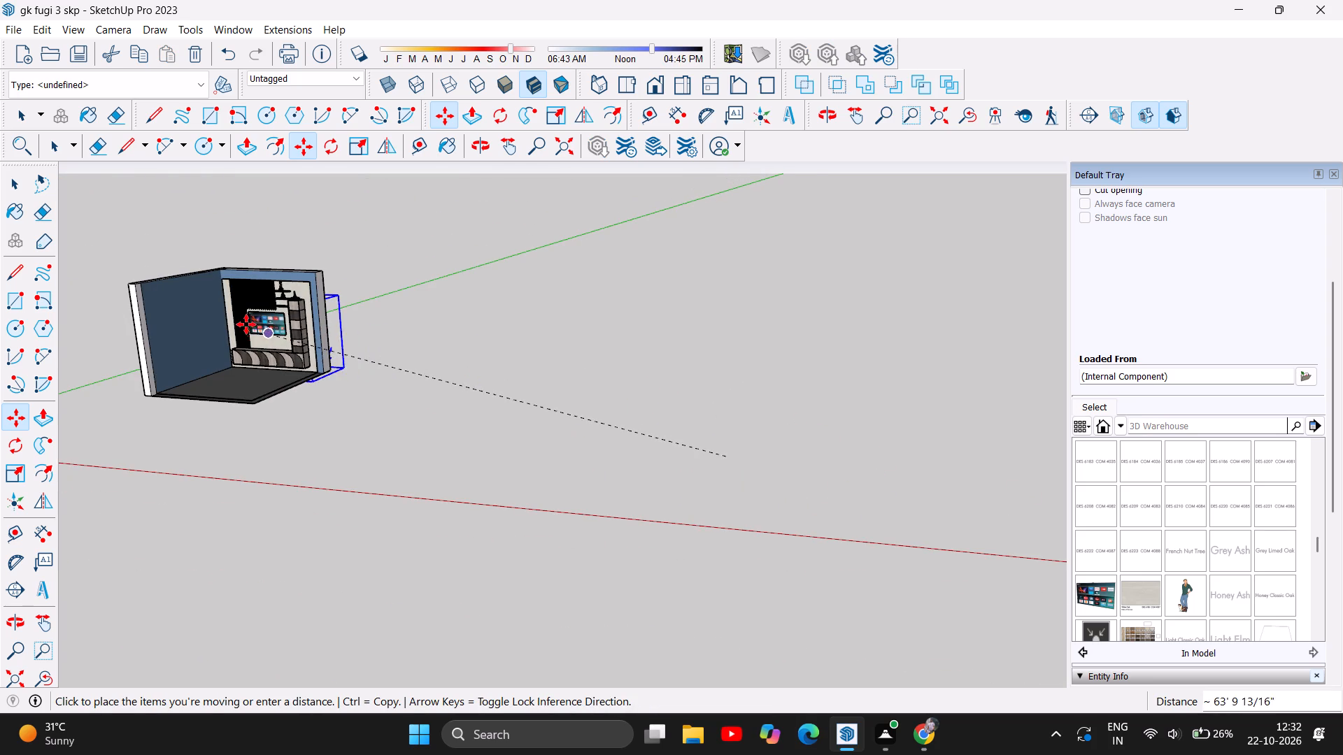
left_click_drag(246, 324, 201, 359)
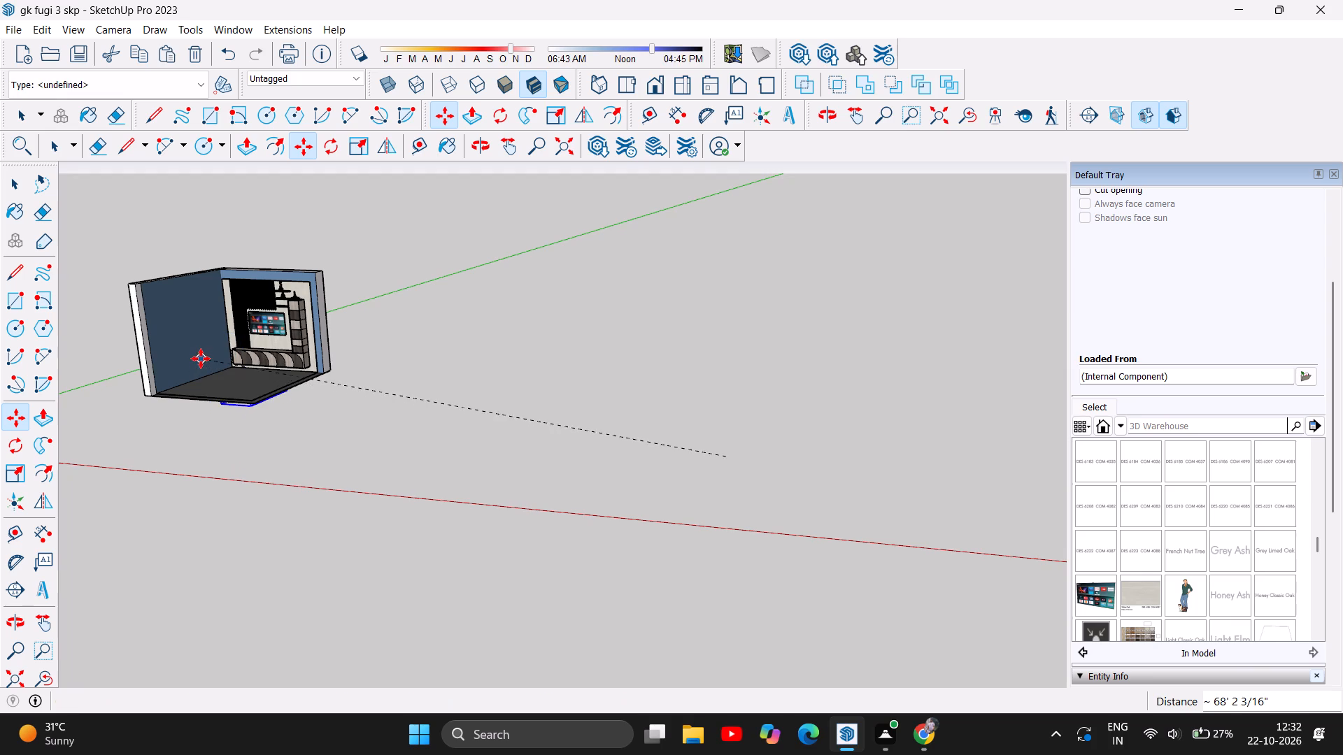
scroll(207, 343, "up", 7)
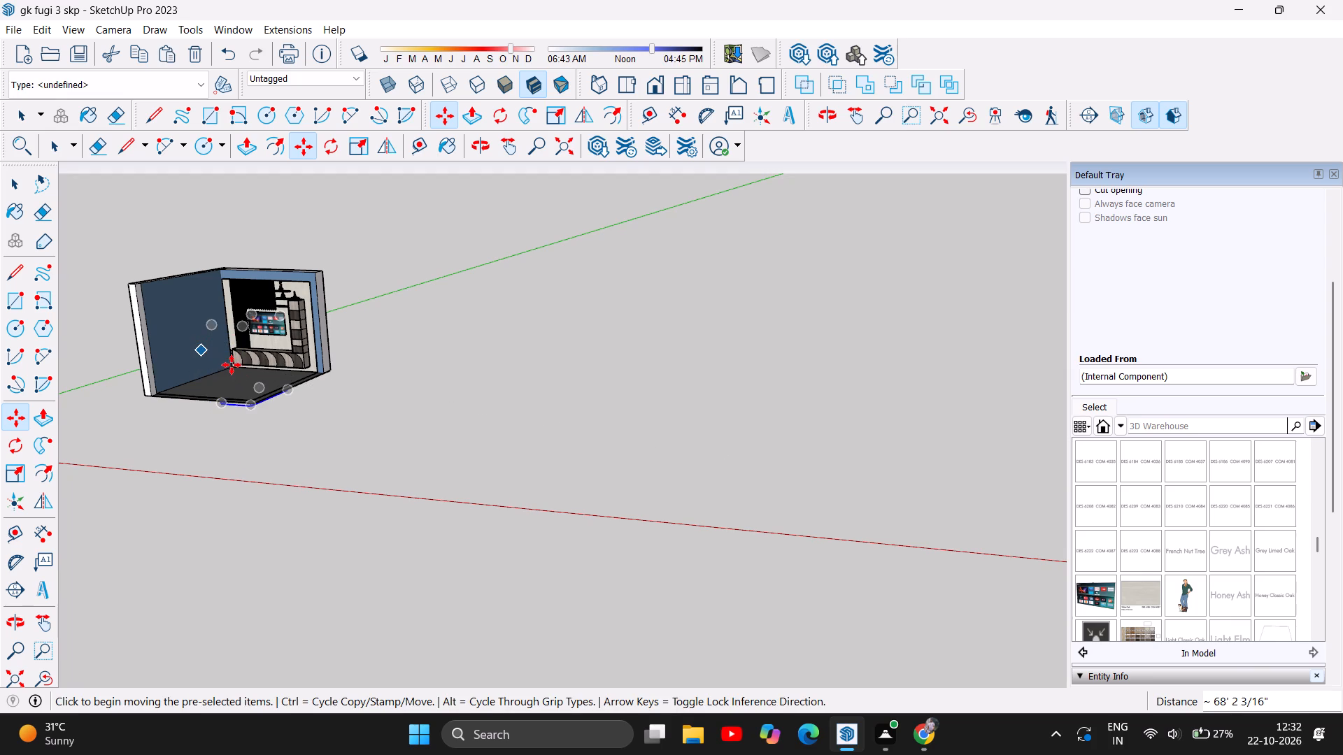
left_click_drag(232, 365, 394, 403)
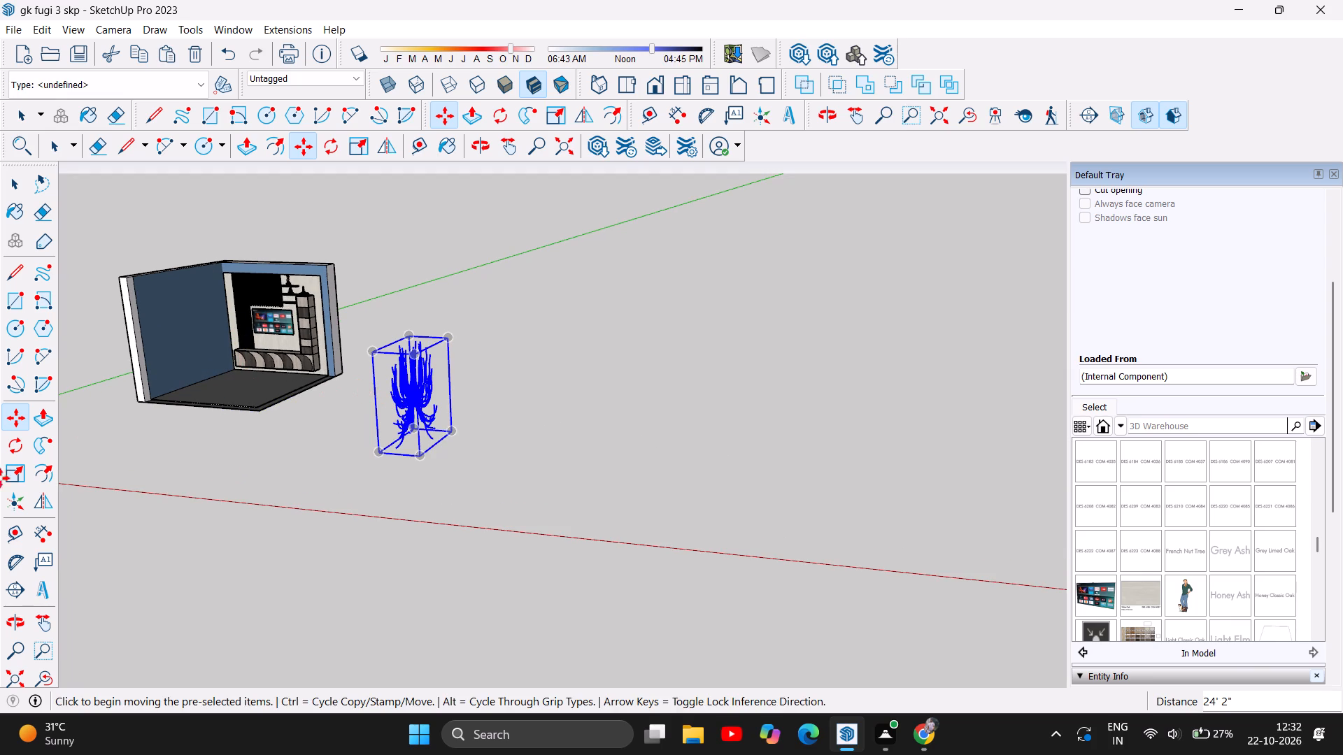
Scale the dry-branch plant down uniformly from its top corner to a factor of about 0.21.
left_click(20, 475)
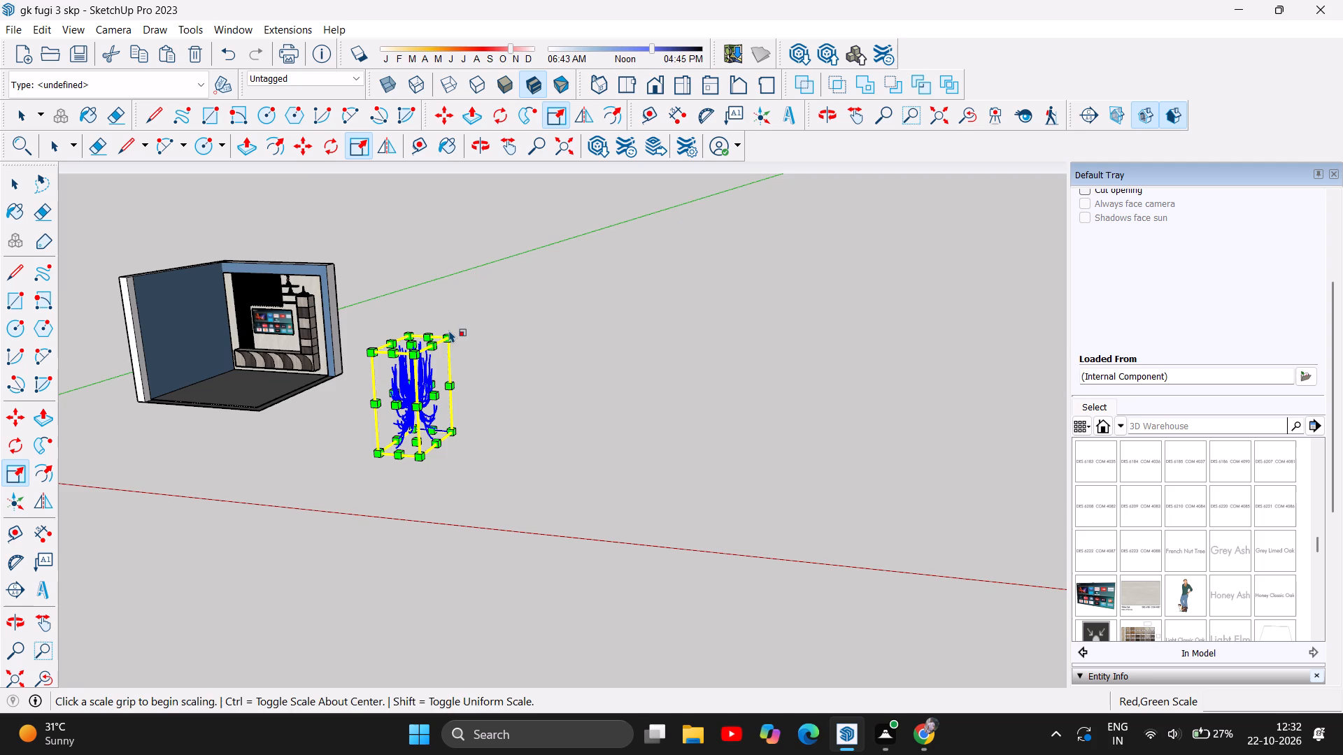
left_click_drag(446, 336, 427, 360)
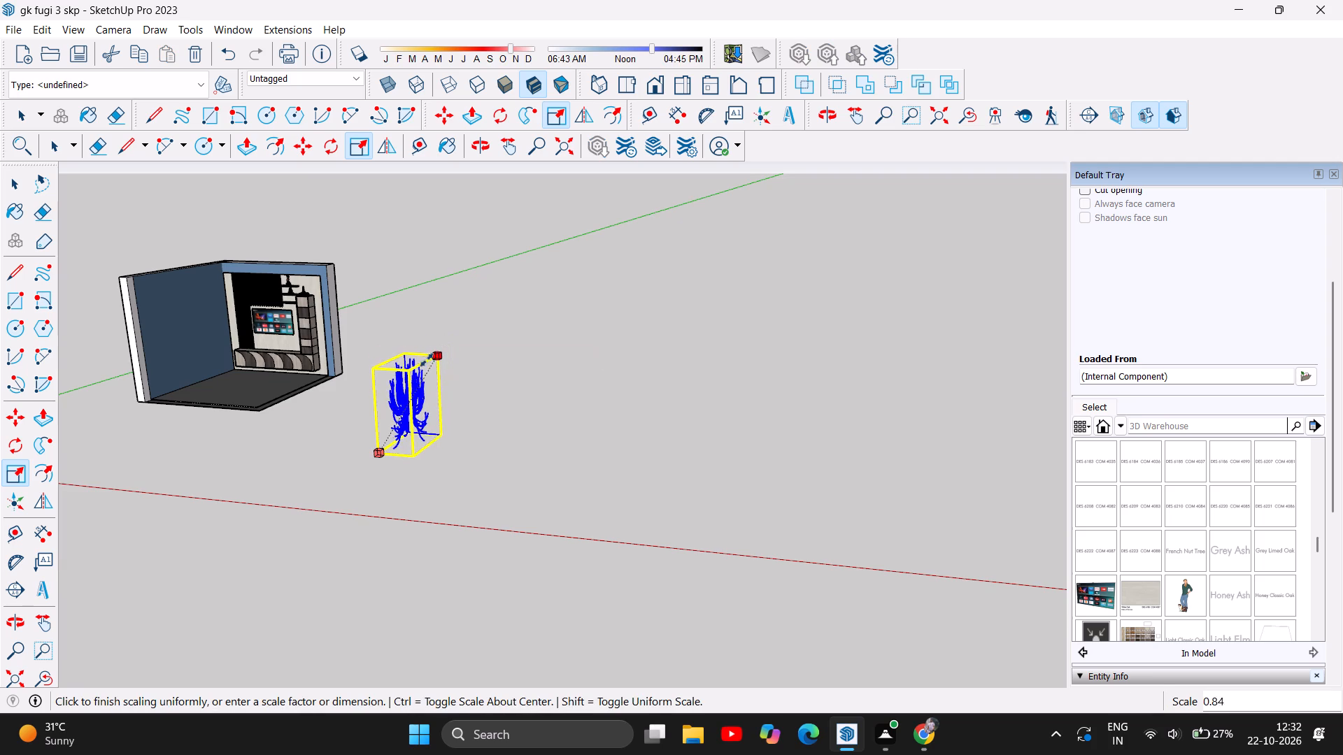
left_click_drag(427, 360, 380, 407)
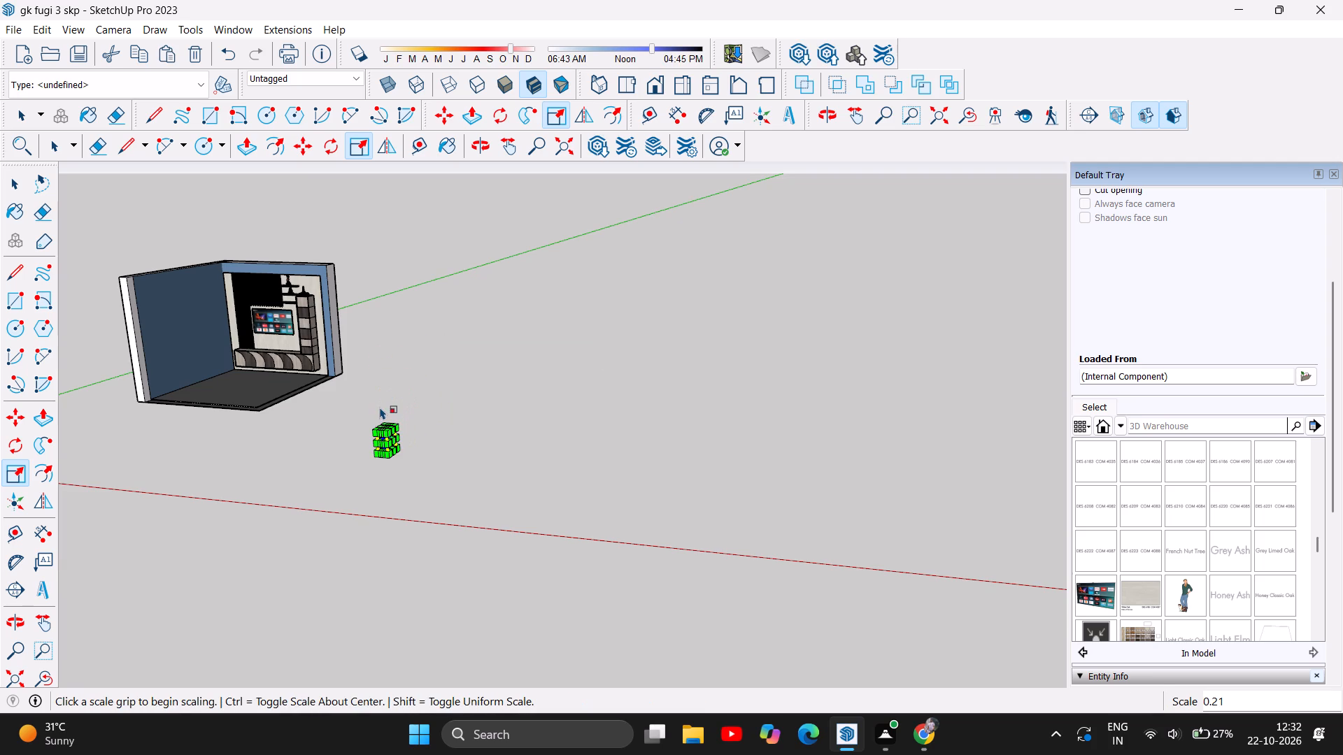
scroll(338, 446, "up", 6)
scroll(343, 505, "up", 7)
scroll(371, 388, "up", 8)
scroll(489, 548, "up", 2)
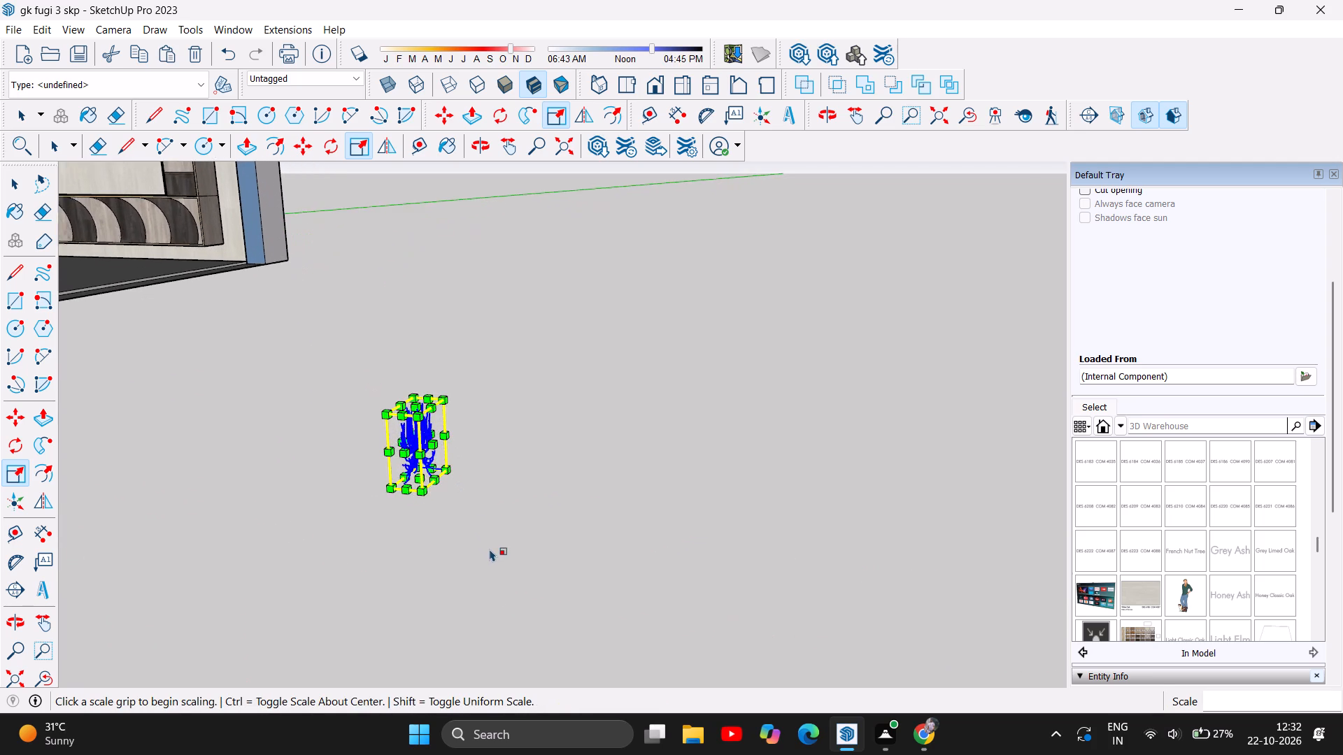
Move the dry-branch plant about 15' 10" into the TV unit room, in front of the wall shelves beside the TV.
scroll(490, 549, "up", 2)
left_click(450, 127)
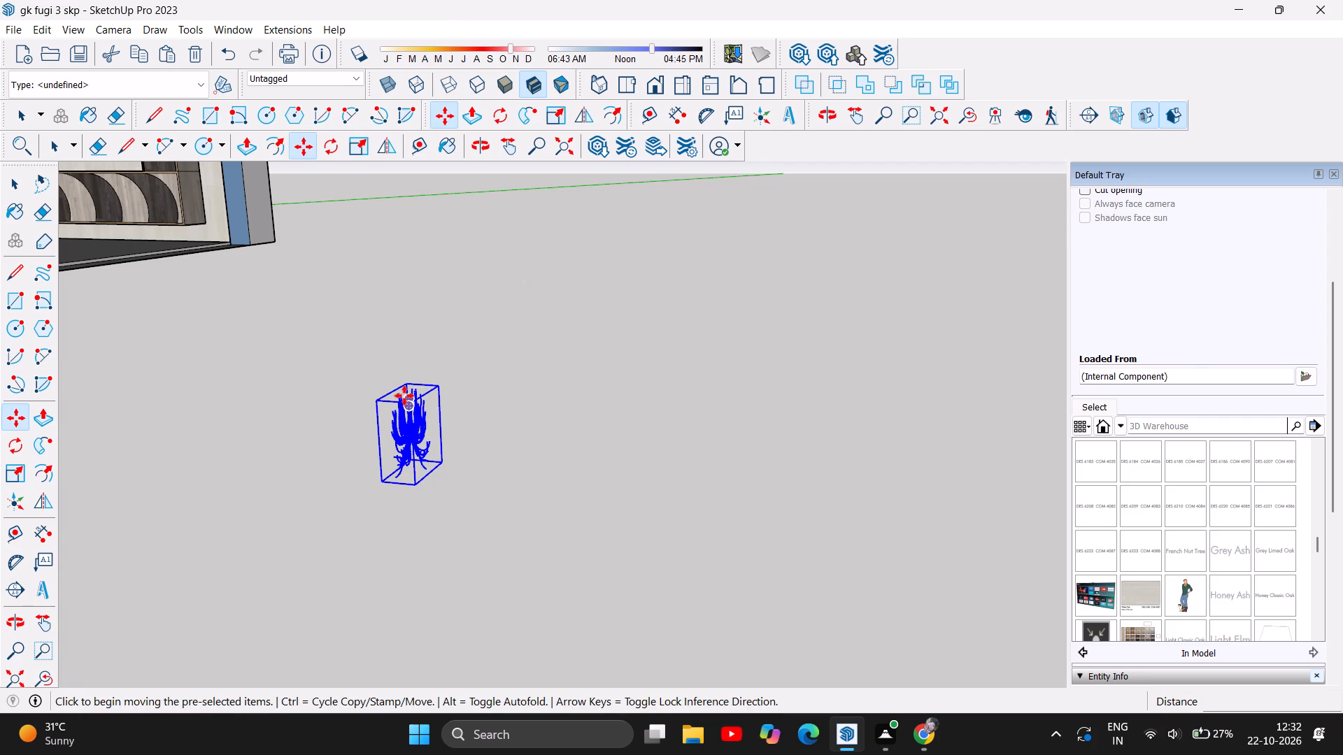
left_click_drag(409, 415, 555, 348)
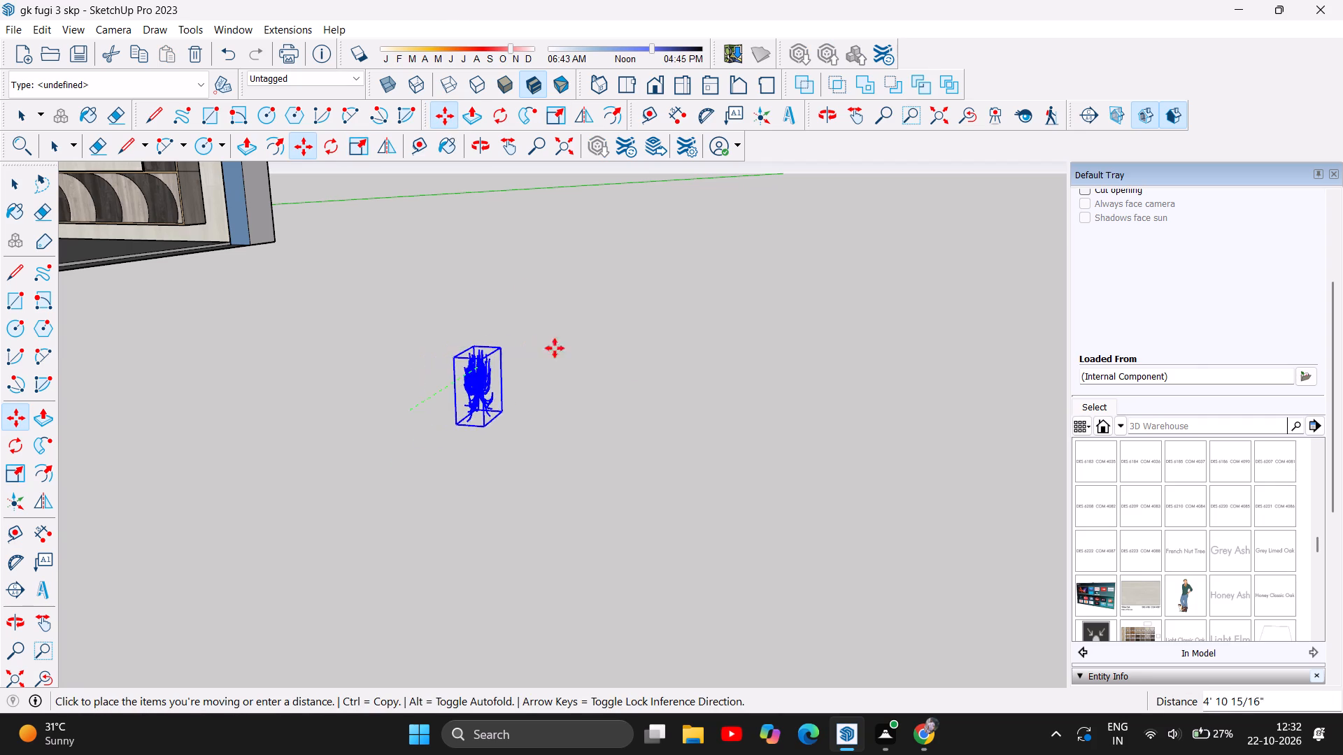
left_click_drag(555, 348, 606, 450)
scroll(783, 424, "down", 11)
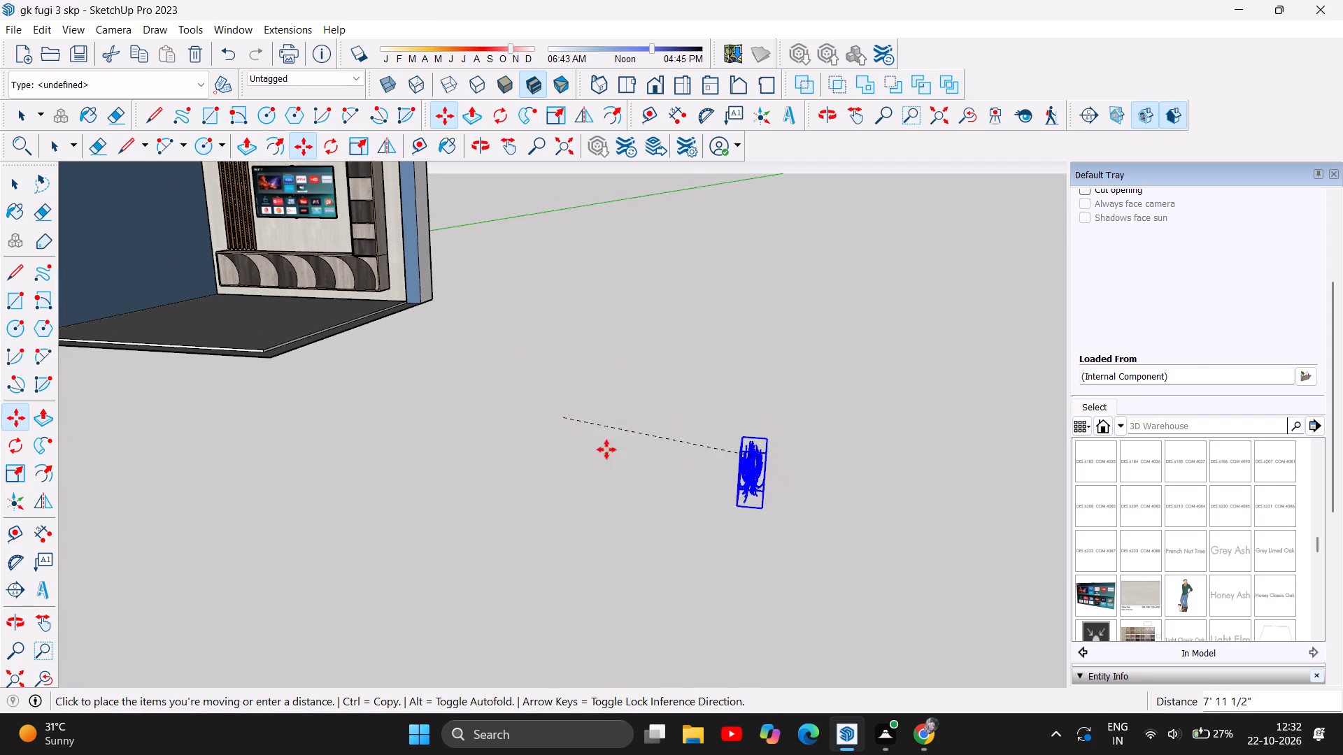
left_click_drag(606, 450, 609, 443)
scroll(508, 405, "down", 6)
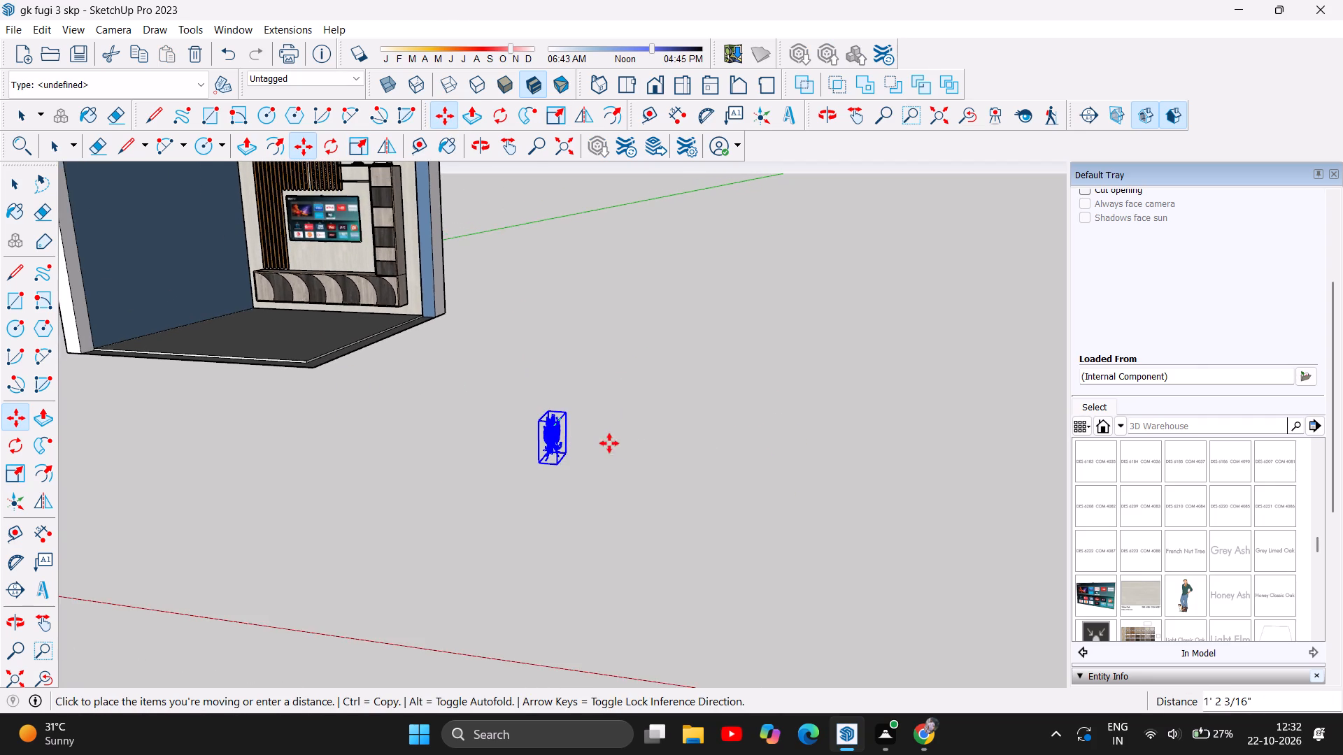
left_click_drag(609, 443, 751, 454)
scroll(717, 447, "down", 13)
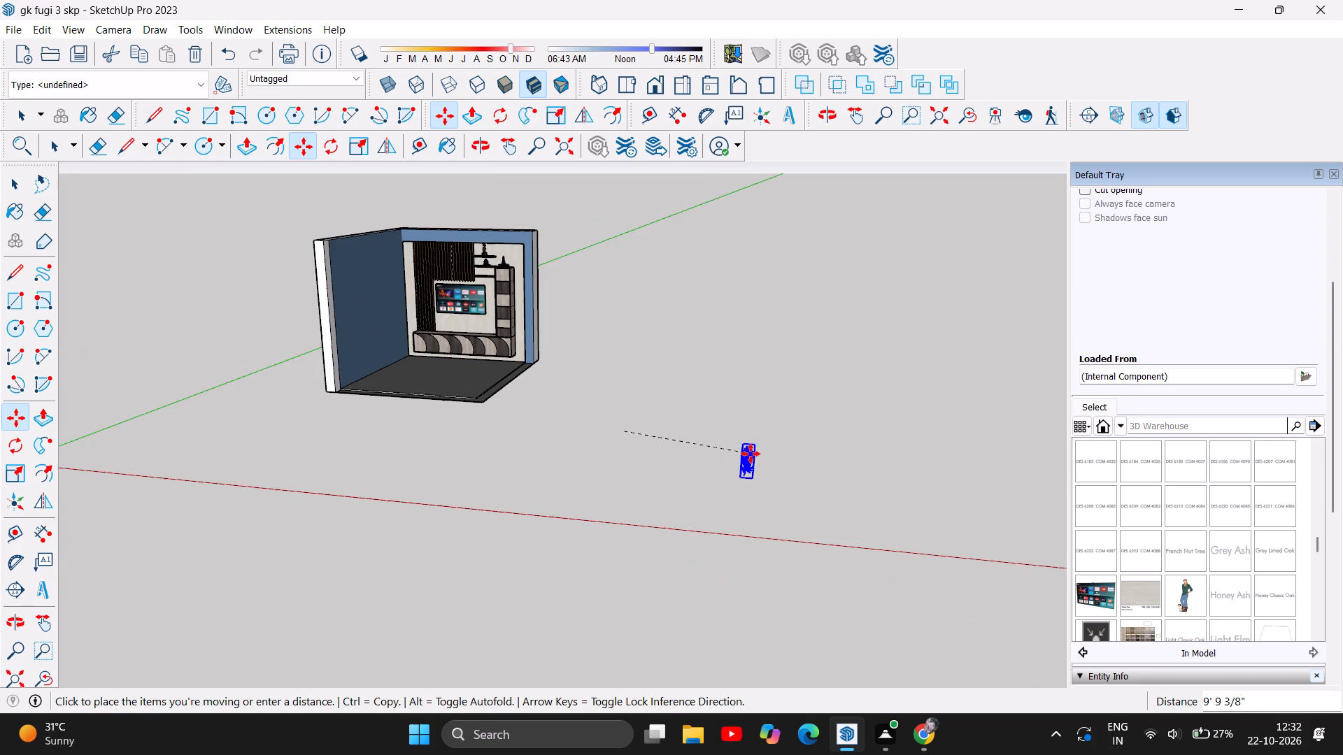
left_click_drag(751, 454, 486, 283)
scroll(486, 283, "up", 1)
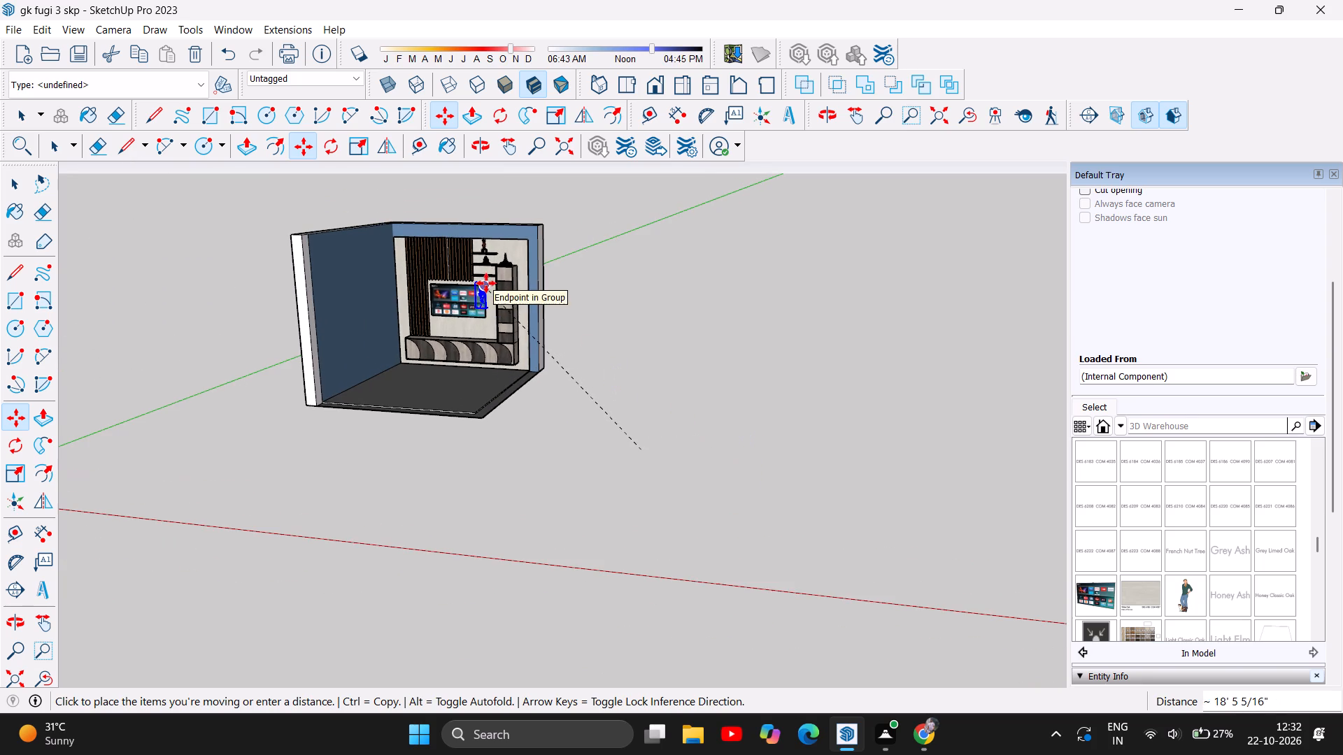
left_click_drag(486, 283, 476, 268)
scroll(476, 268, "up", 7)
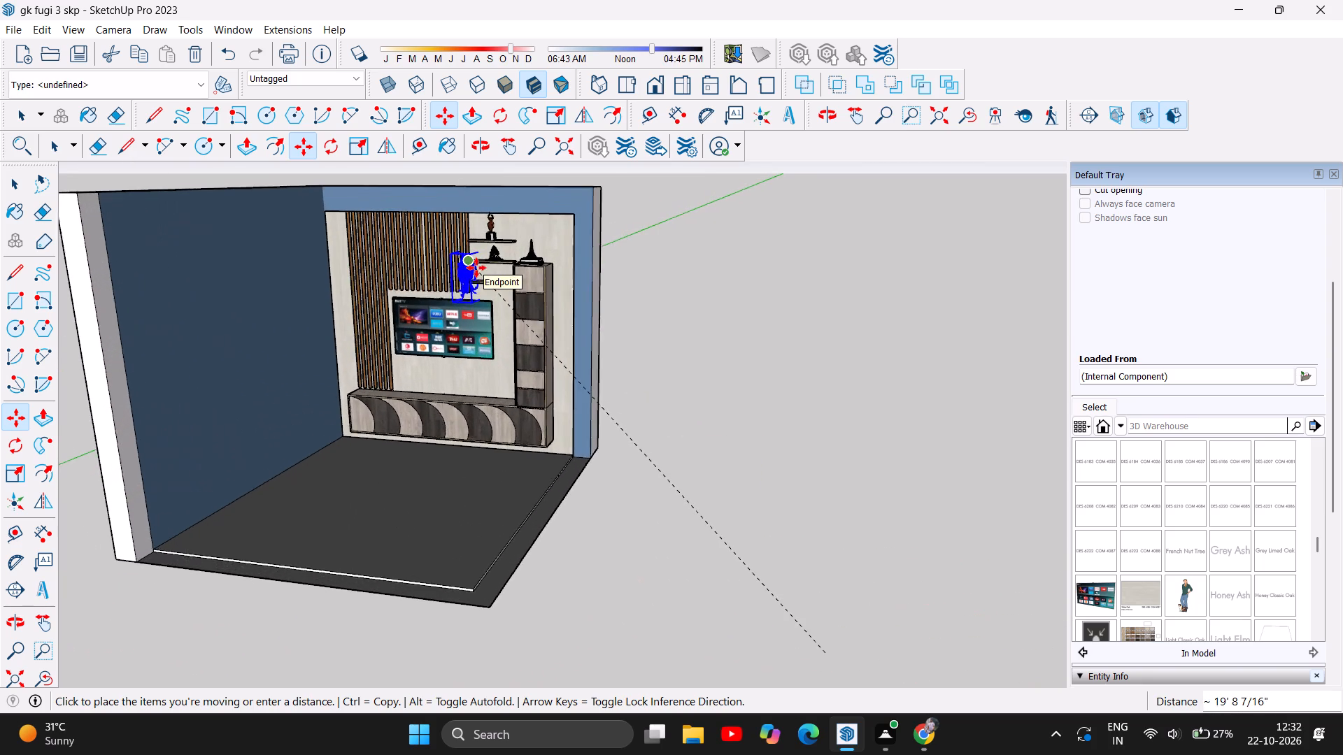
scroll(476, 268, "up", 4)
left_click_drag(476, 268, 496, 252)
scroll(496, 252, "up", 4)
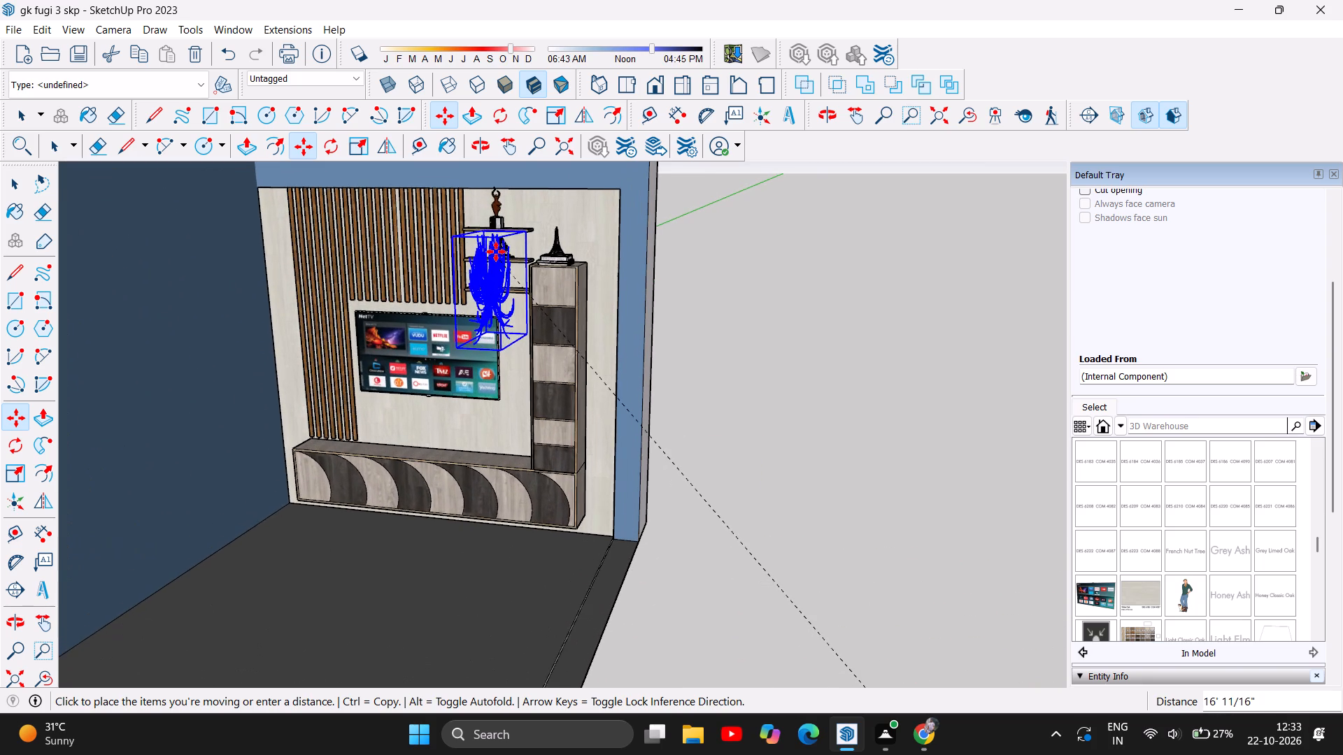
left_click_drag(496, 252, 499, 250)
scroll(499, 250, "up", 11)
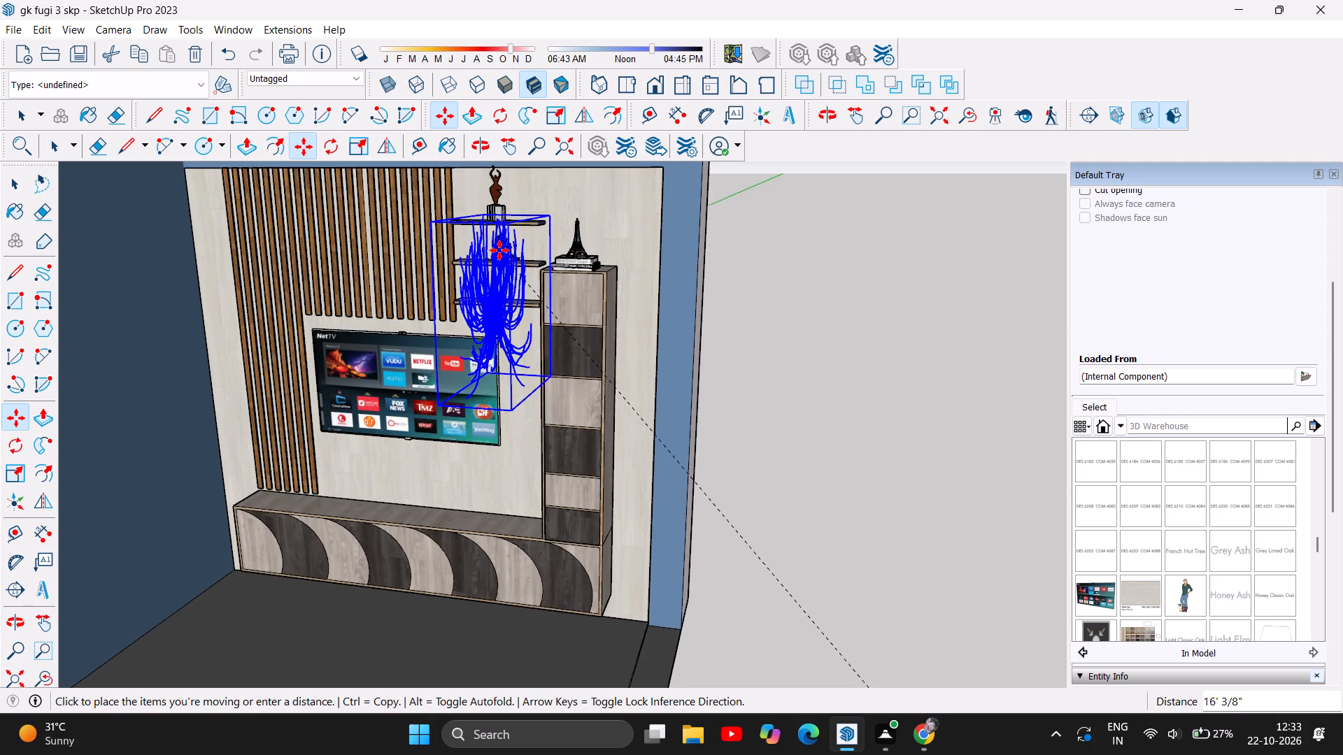
left_click_drag(499, 250, 345, 326)
scroll(499, 250, "up", 7)
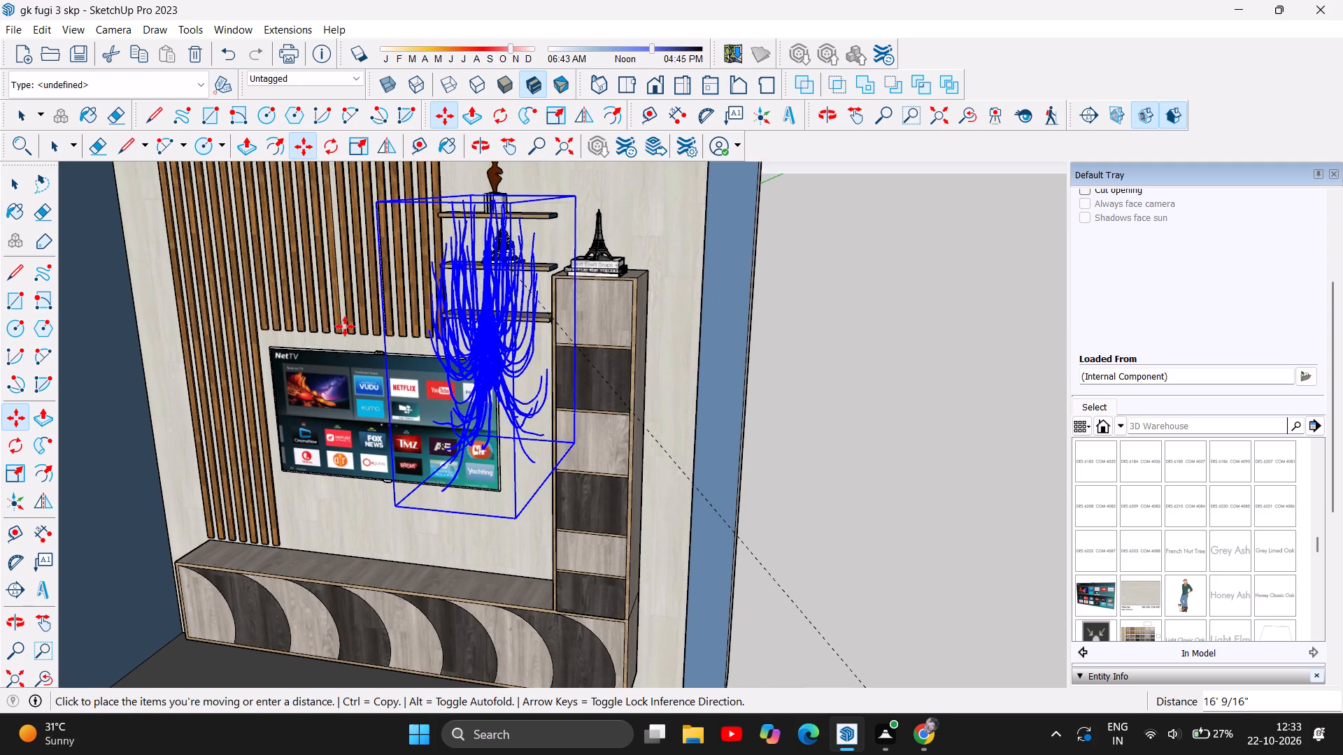
left_click_drag(345, 326, 481, 280)
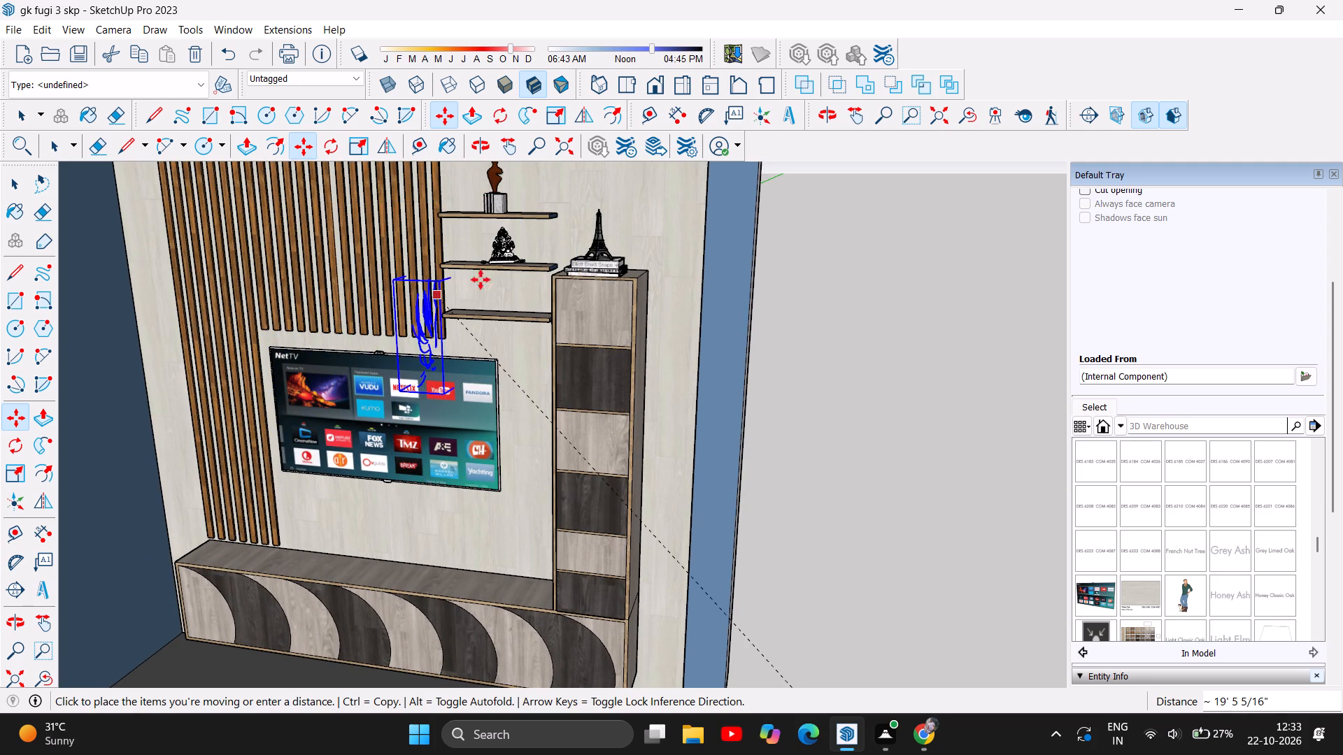
left_click_drag(481, 280, 531, 259)
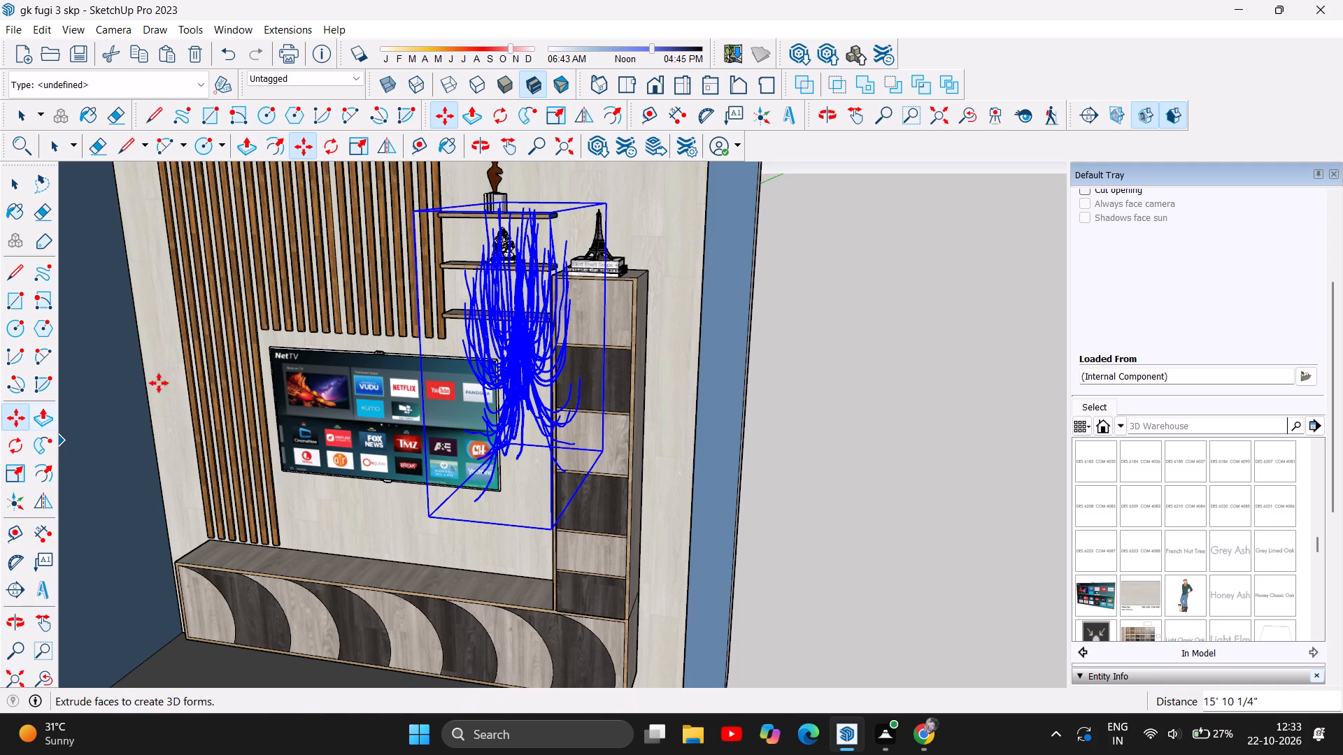
Scale the dry-branch plant down uniformly from its top corner to a factor of about 0.26.
scroll(378, 417, "down", 4)
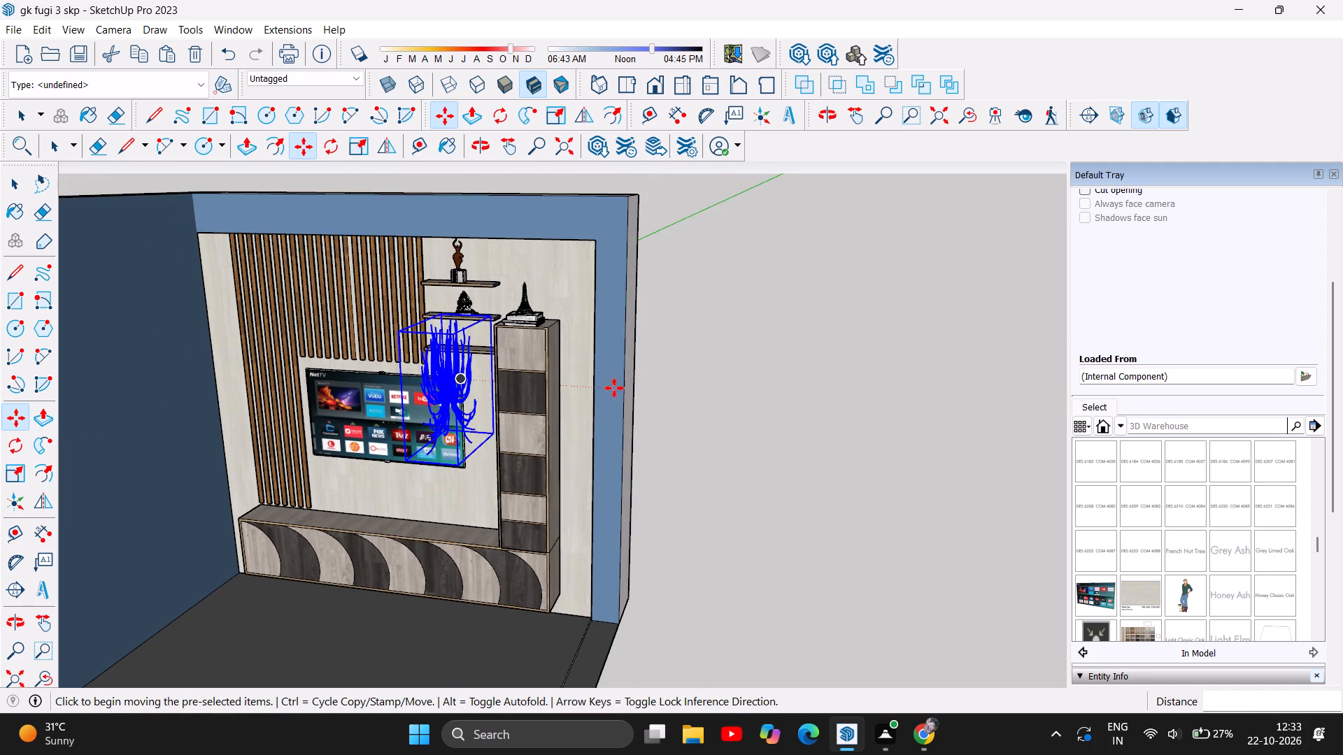
scroll(609, 382, "up", 5)
scroll(609, 382, "down", 3)
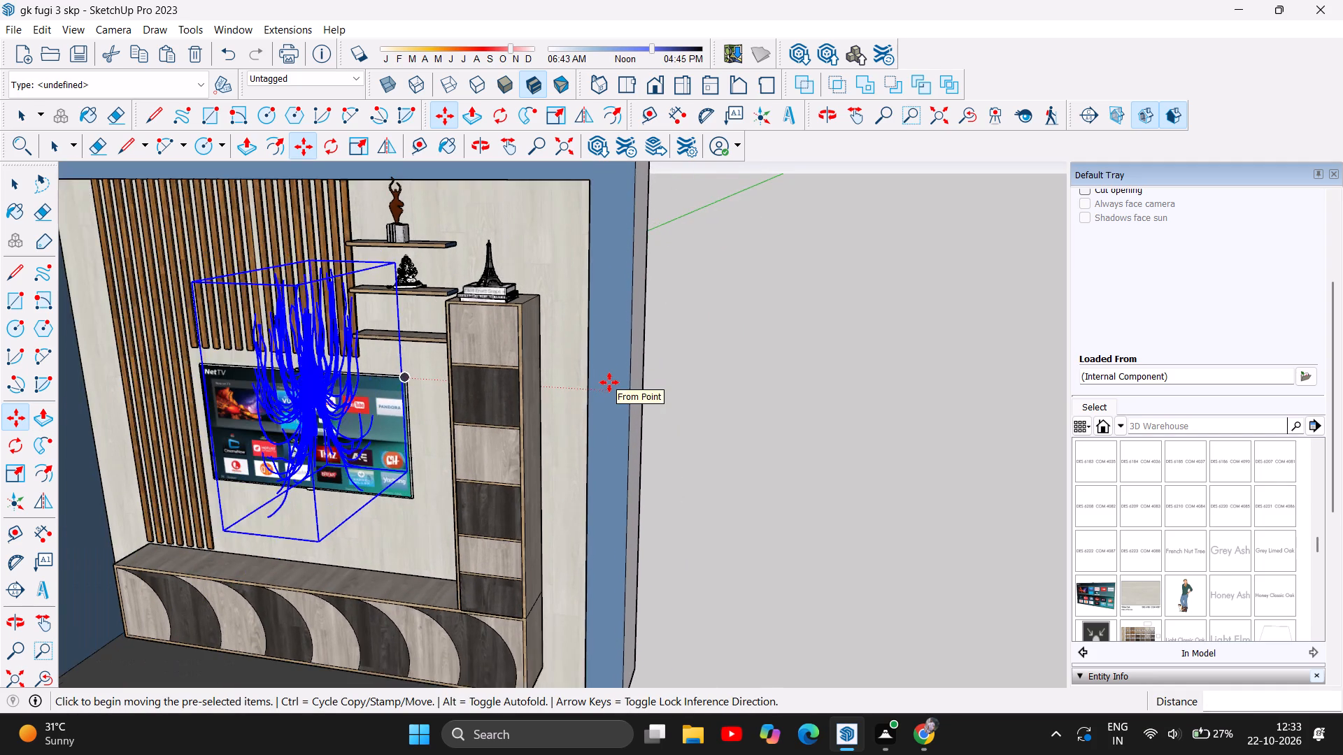
left_click(13, 472)
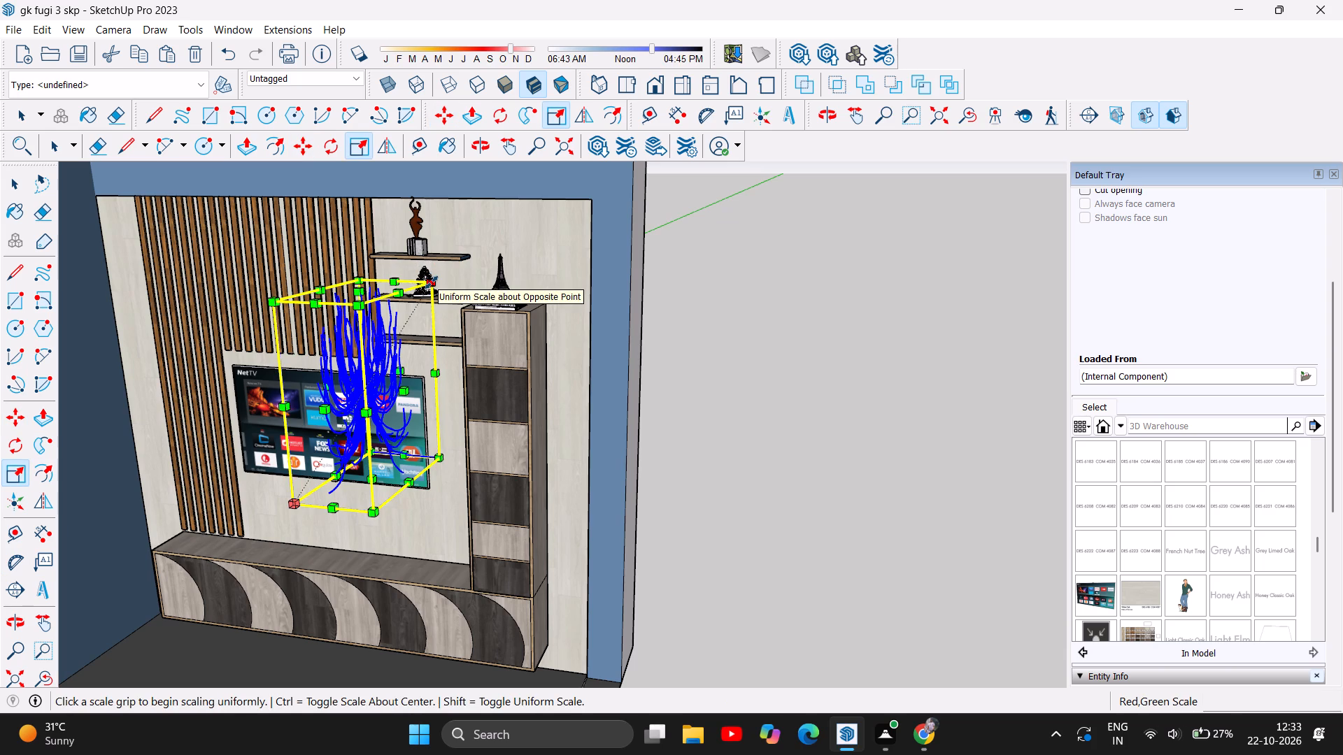
left_click_drag(432, 282, 343, 403)
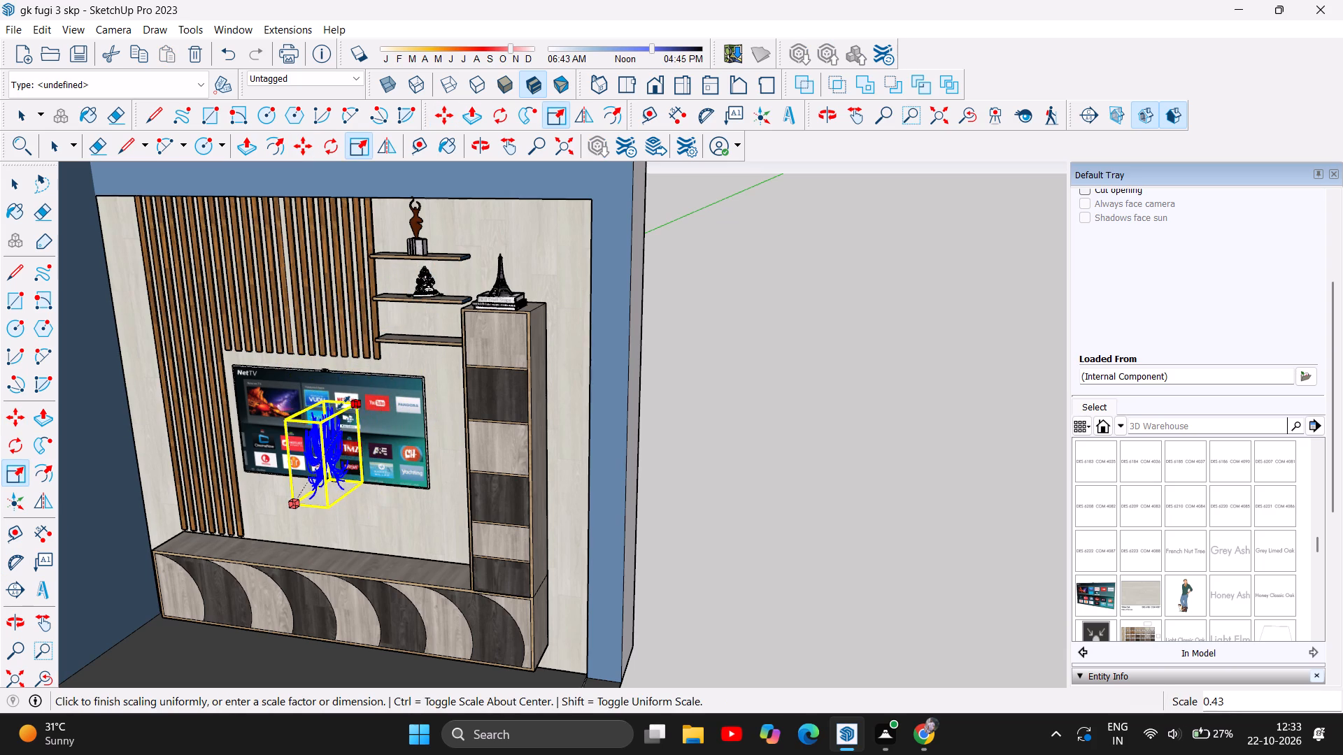
left_click_drag(343, 403, 317, 423)
Move the reduced dry-branch plant from in front of the TV toward the lowest wall shelf.
scroll(307, 468, "up", 2)
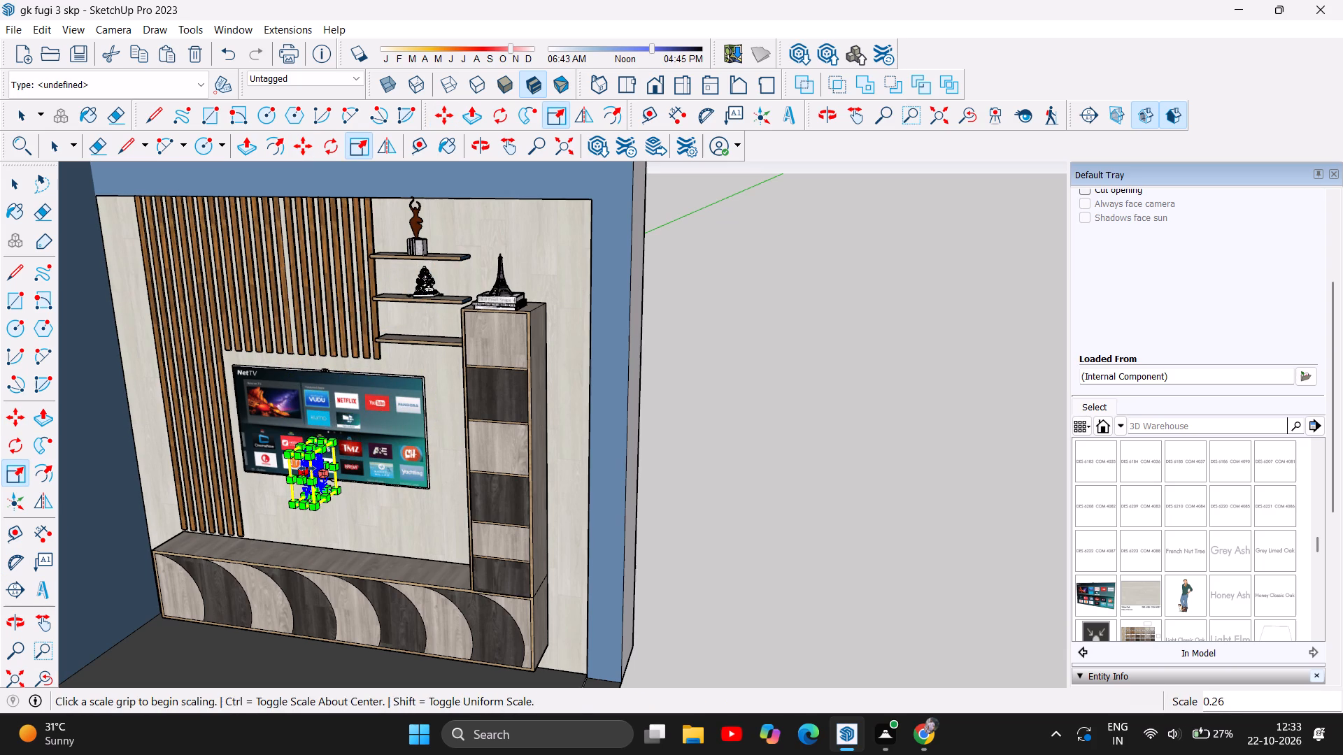
scroll(307, 468, "up", 4)
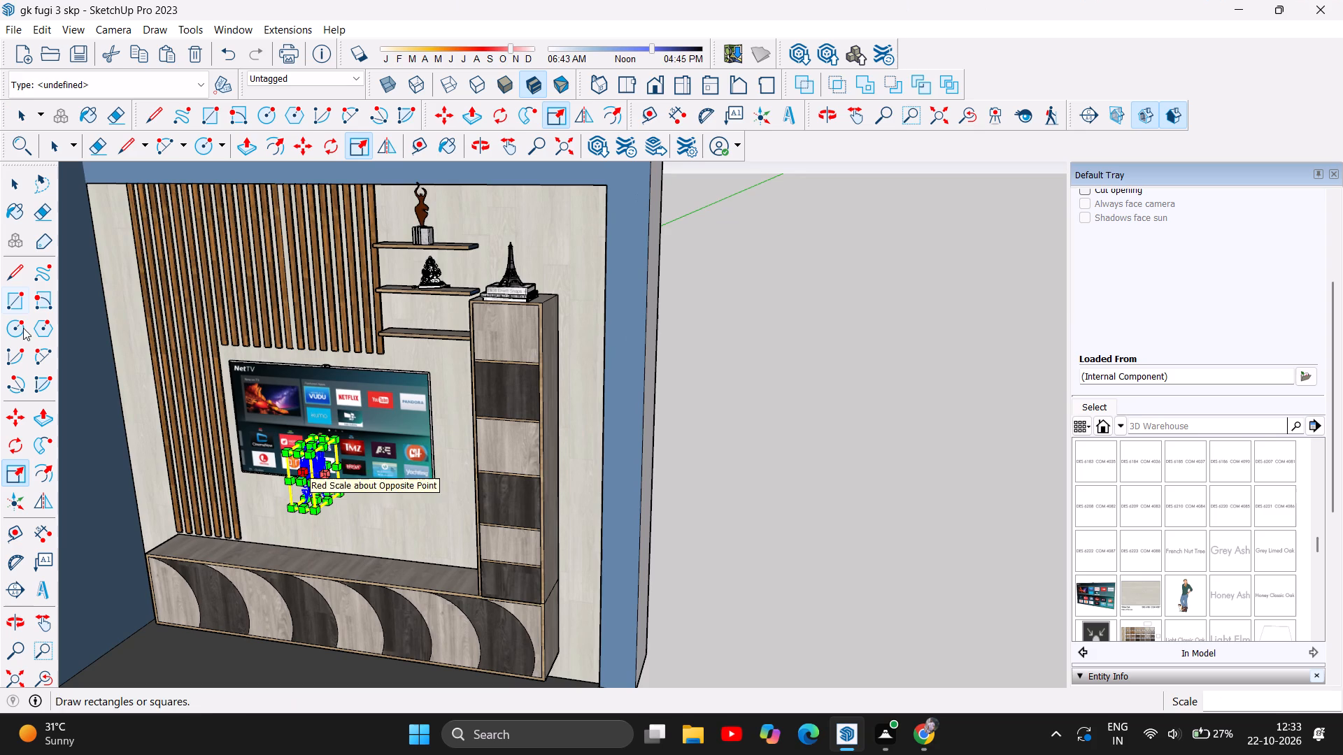
scroll(369, 556, "up", 5)
scroll(397, 605, "down", 2)
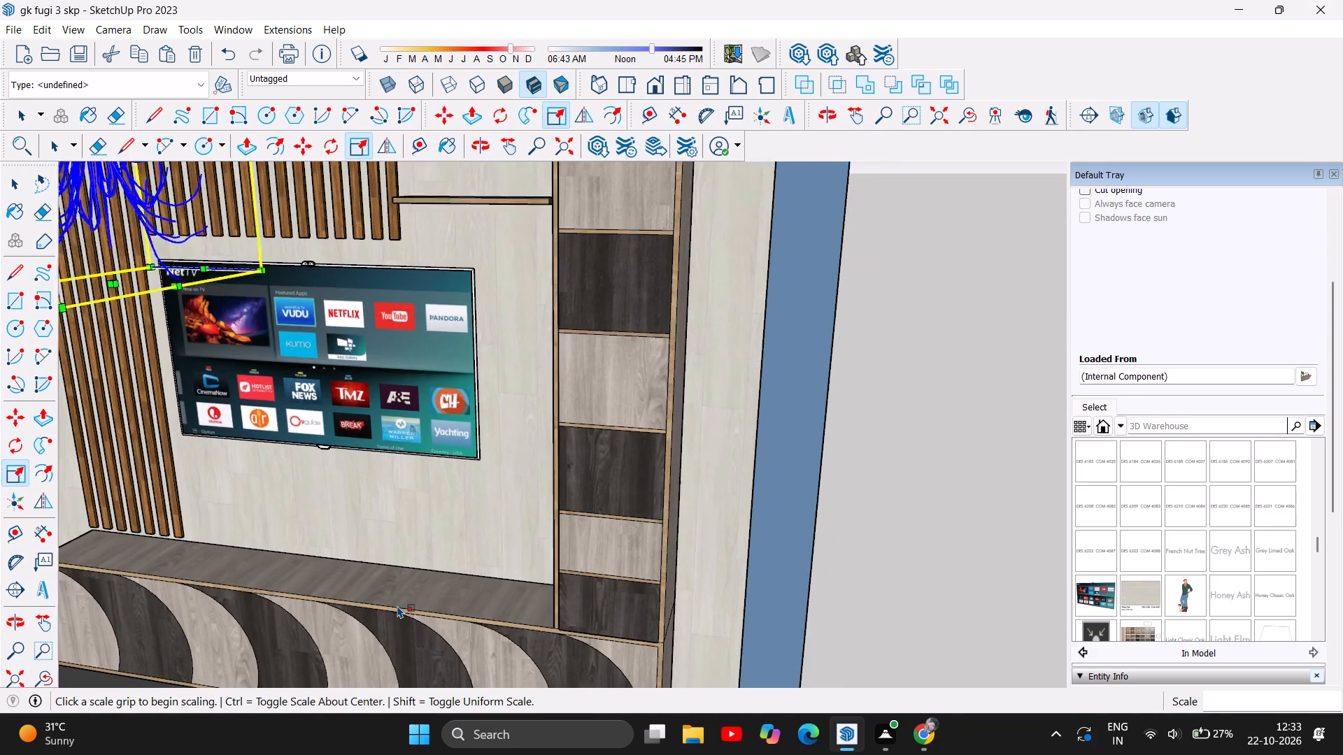
scroll(397, 605, "down", 1)
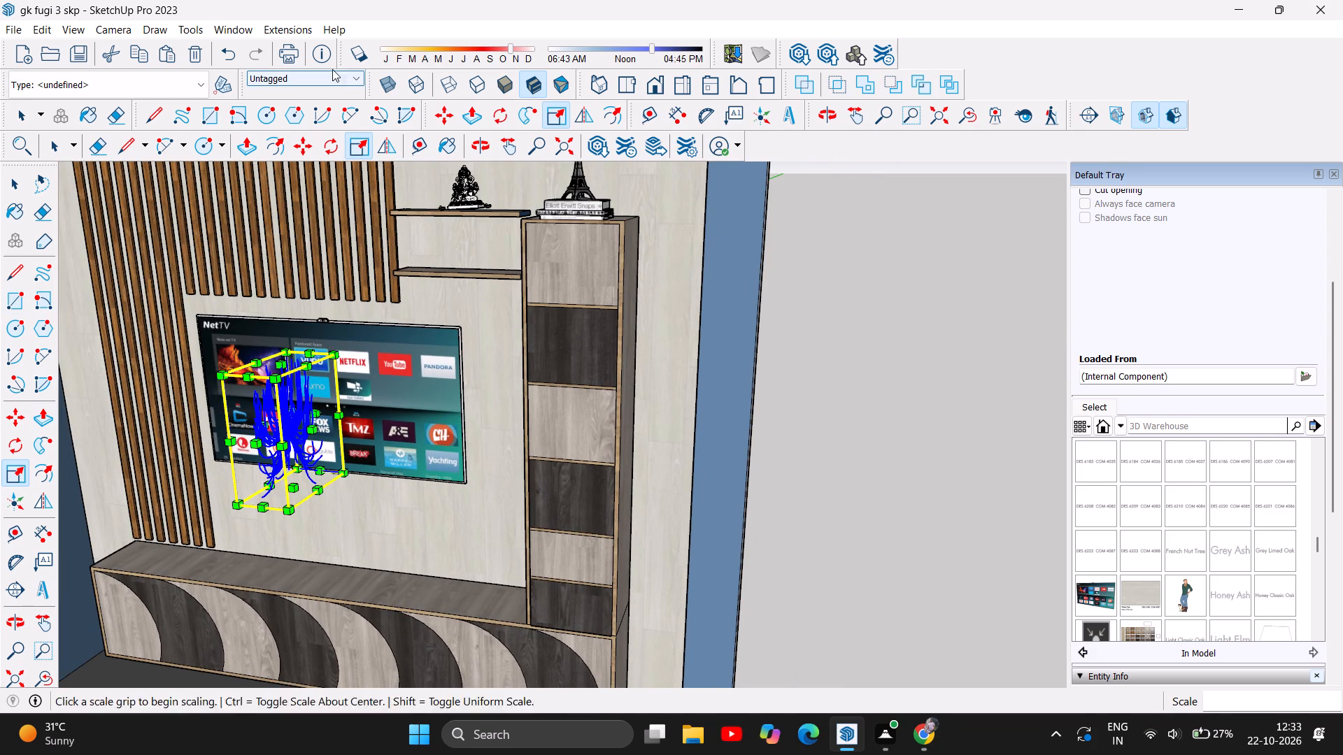
left_click(444, 118)
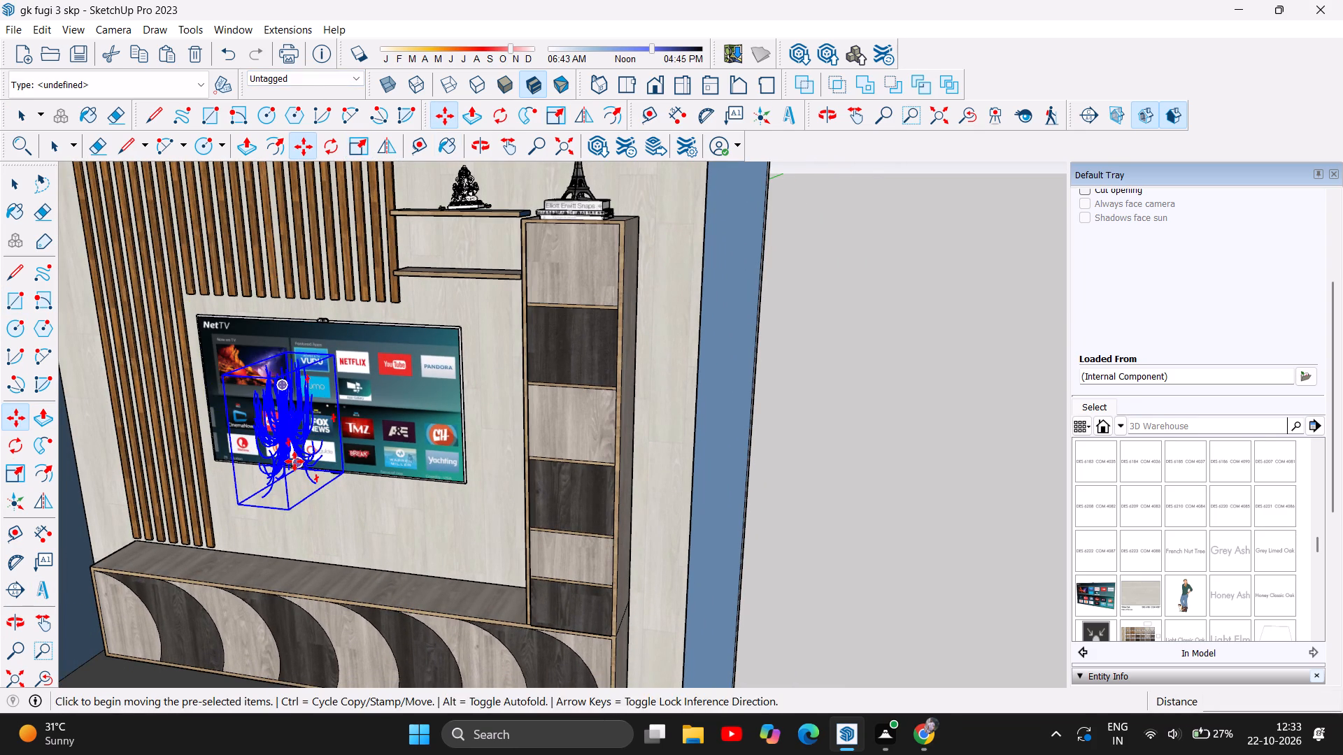
left_click_drag(281, 454, 429, 261)
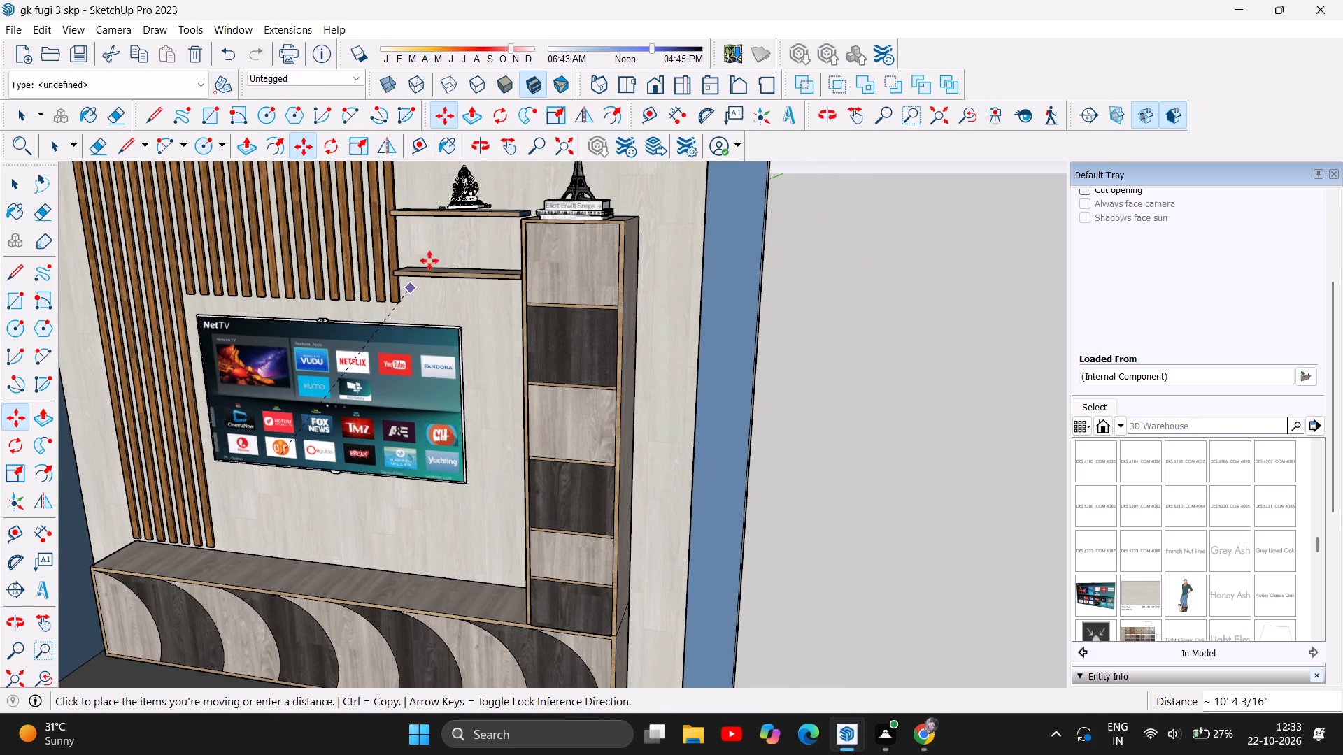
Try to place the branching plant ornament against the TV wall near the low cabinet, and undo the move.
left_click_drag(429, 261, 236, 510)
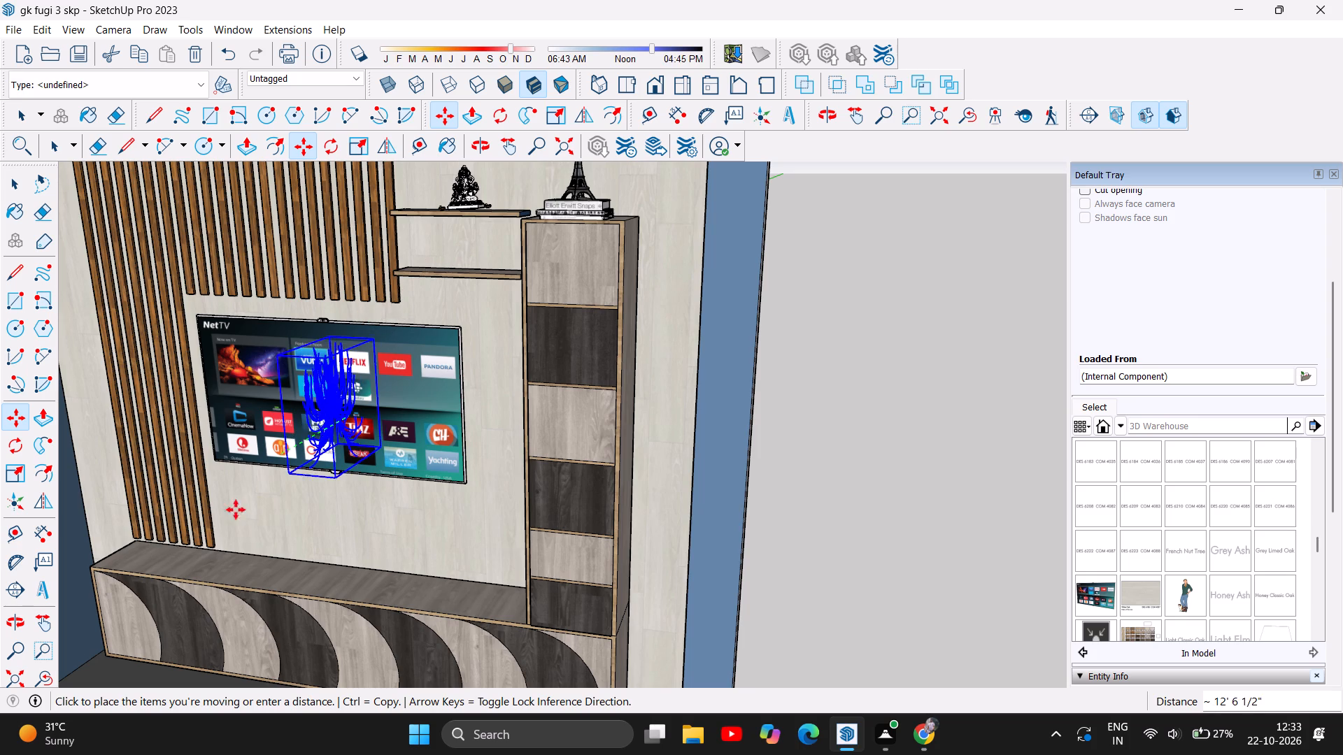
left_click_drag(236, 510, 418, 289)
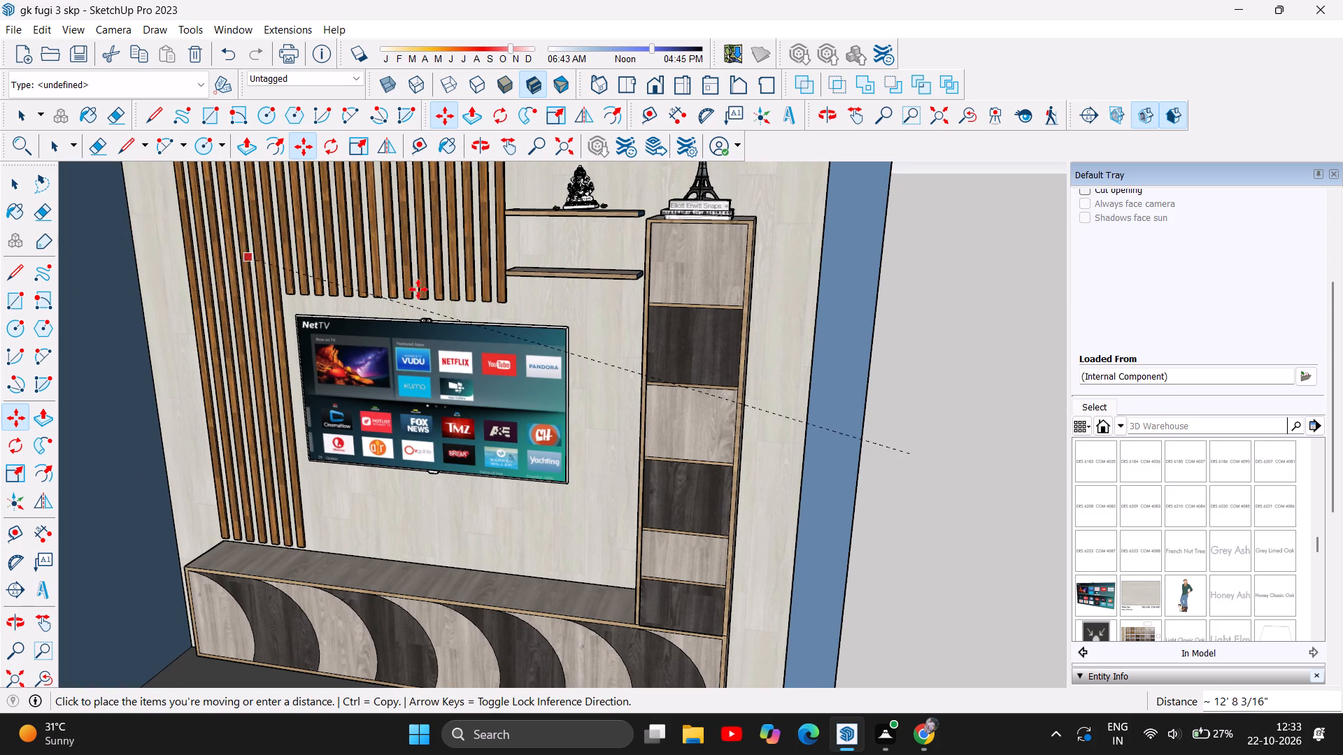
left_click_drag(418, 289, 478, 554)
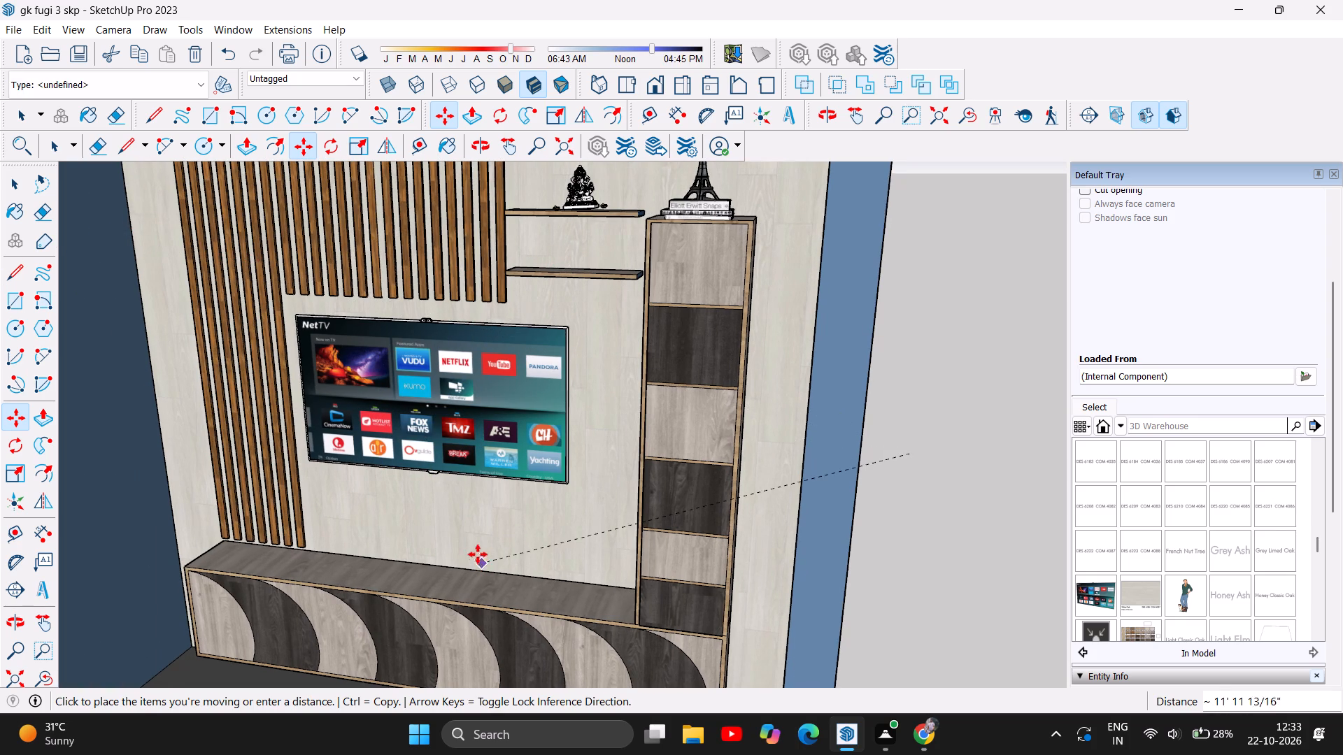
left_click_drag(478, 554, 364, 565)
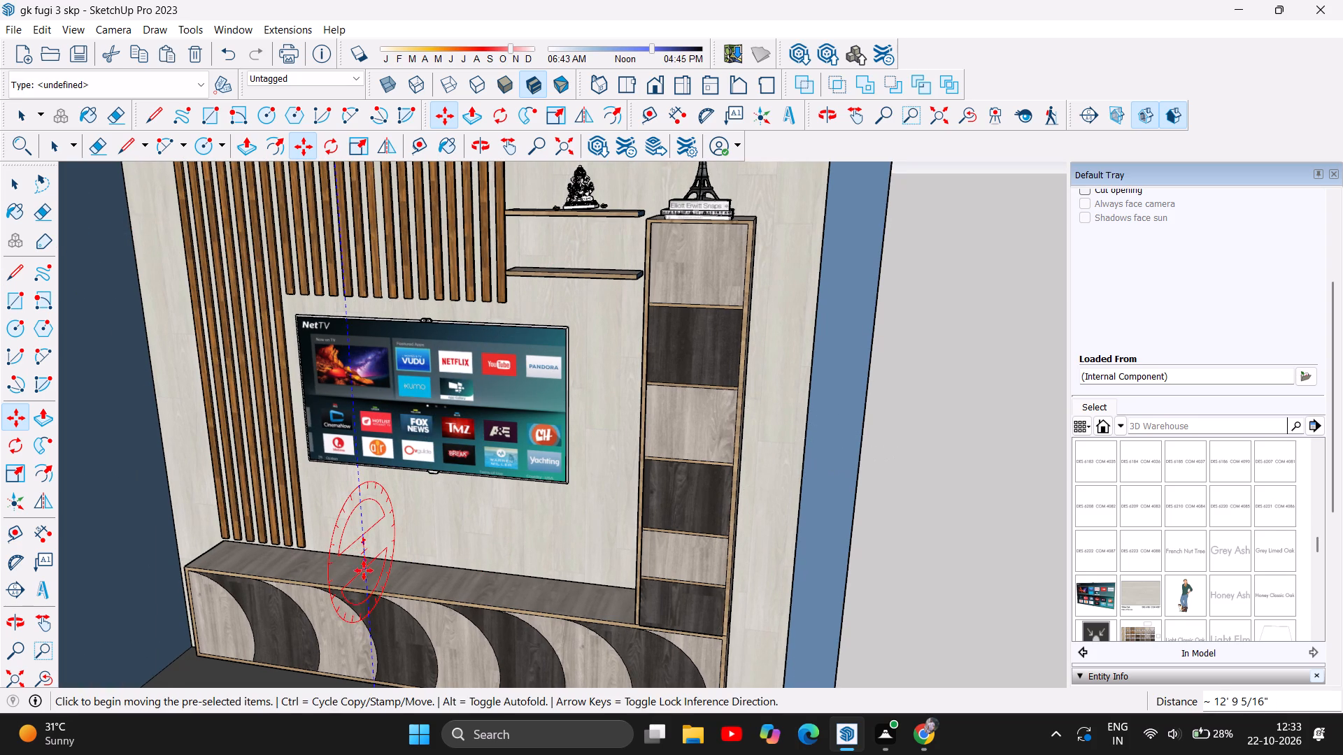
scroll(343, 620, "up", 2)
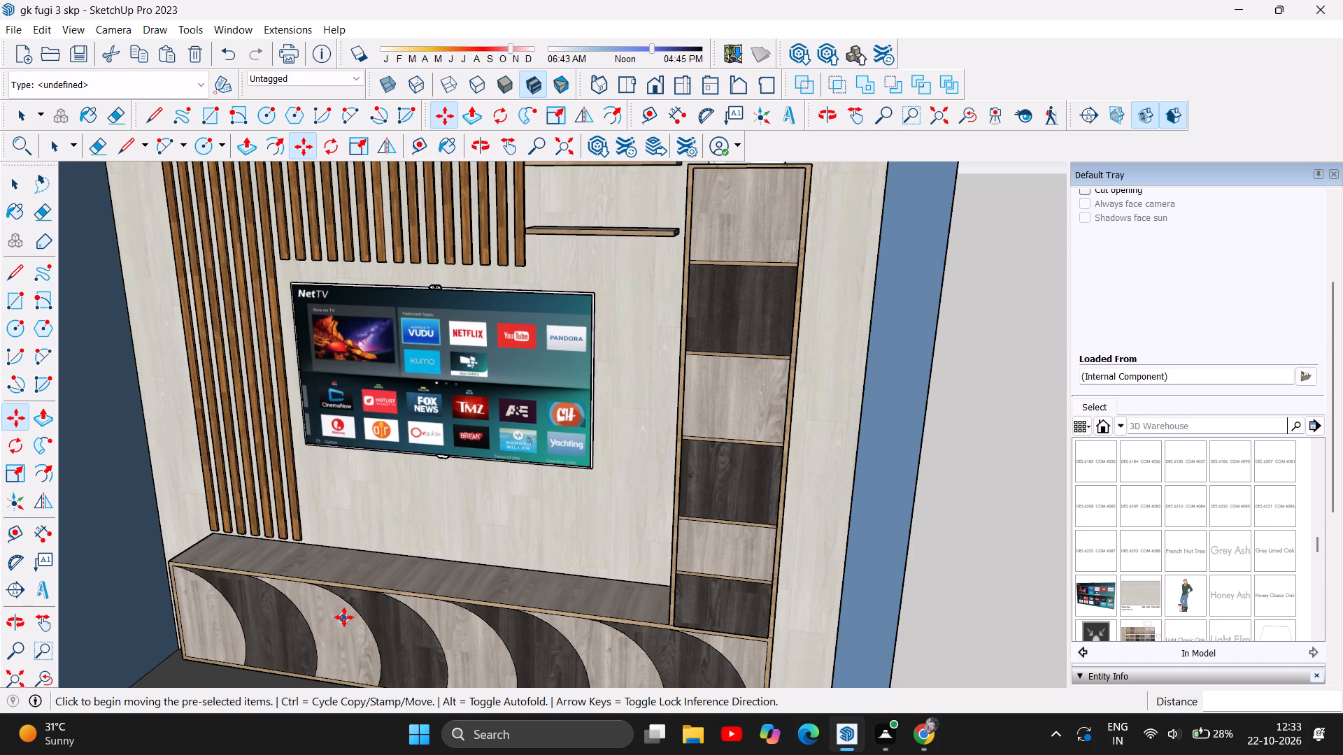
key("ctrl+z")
Move the branching plant ornament from beside the wall unit onto the lowest floating shelf, below the Ganesha idol.
left_click_drag(915, 345, 861, 348)
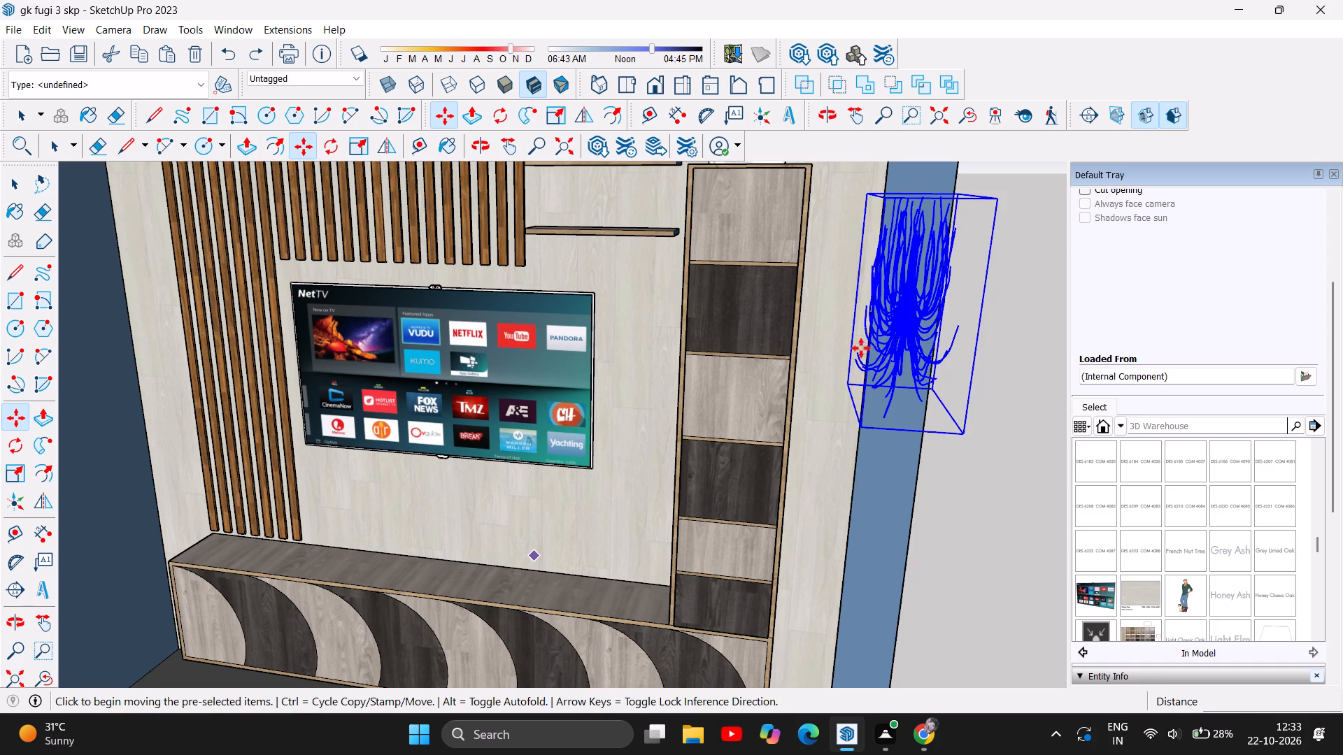
left_click_drag(861, 348, 604, 255)
scroll(746, 199, "up", 3)
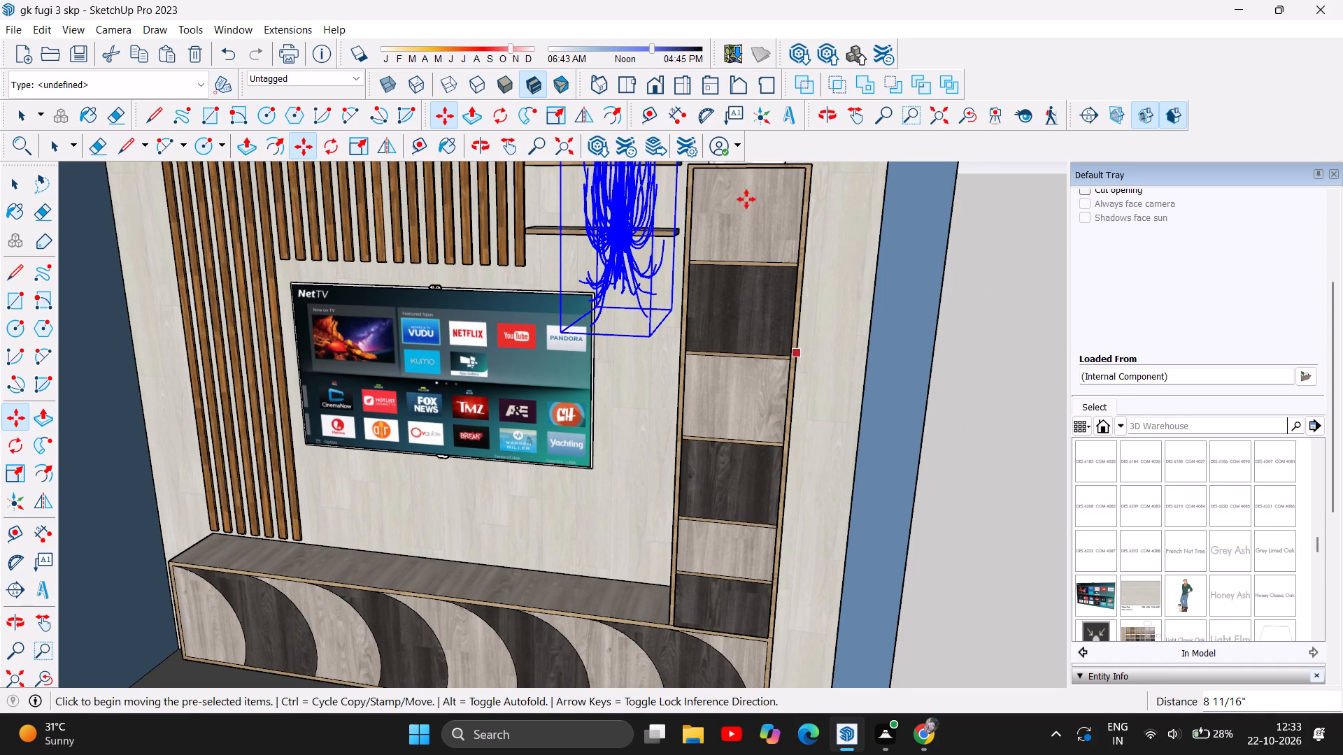
scroll(439, 462, "down", 7)
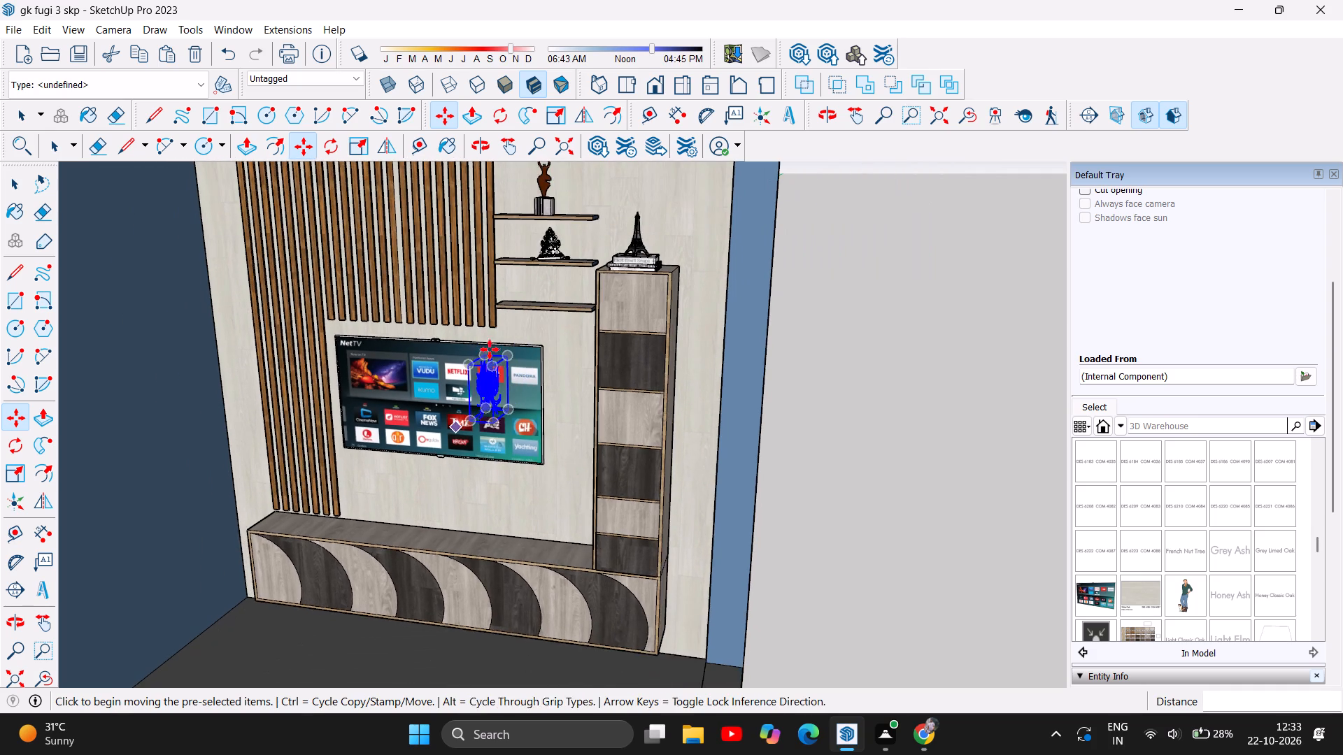
scroll(518, 279, "up", 6)
scroll(523, 295, "down", 3)
scroll(542, 353, "down", 1)
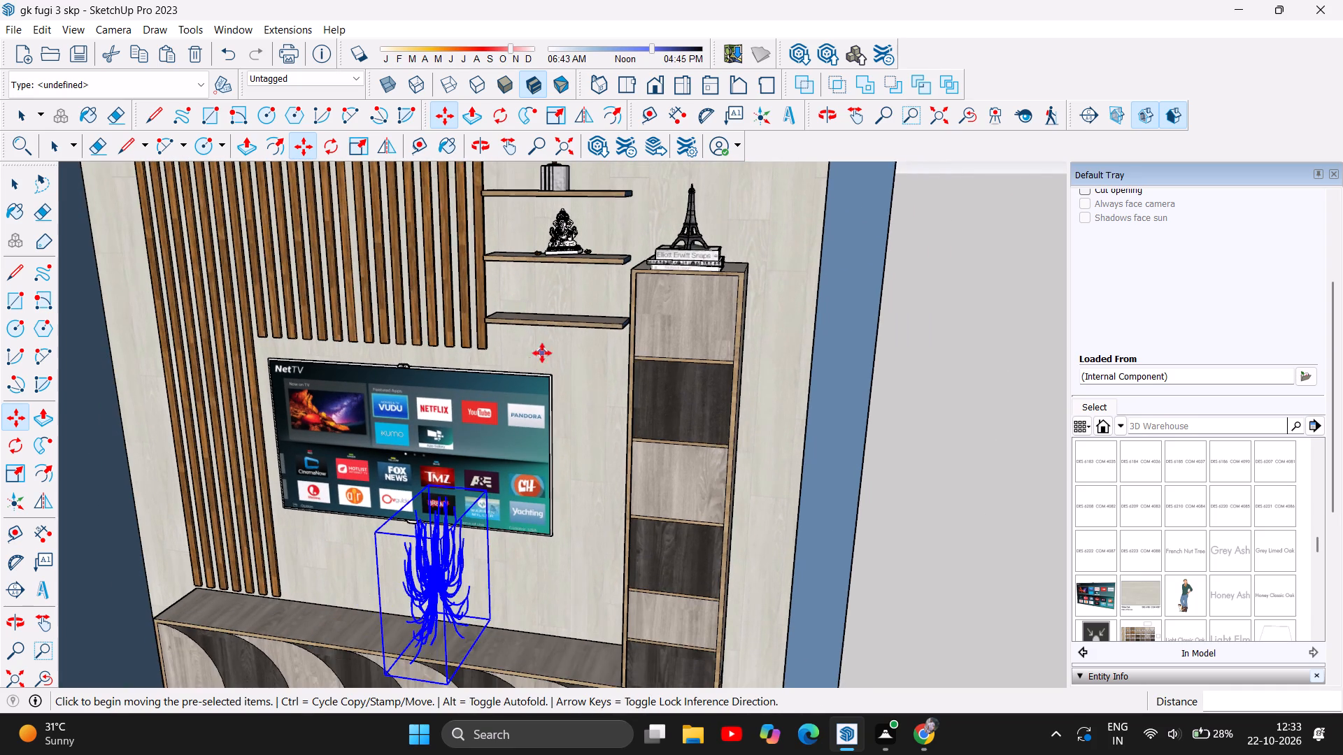
left_click_drag(445, 547, 517, 347)
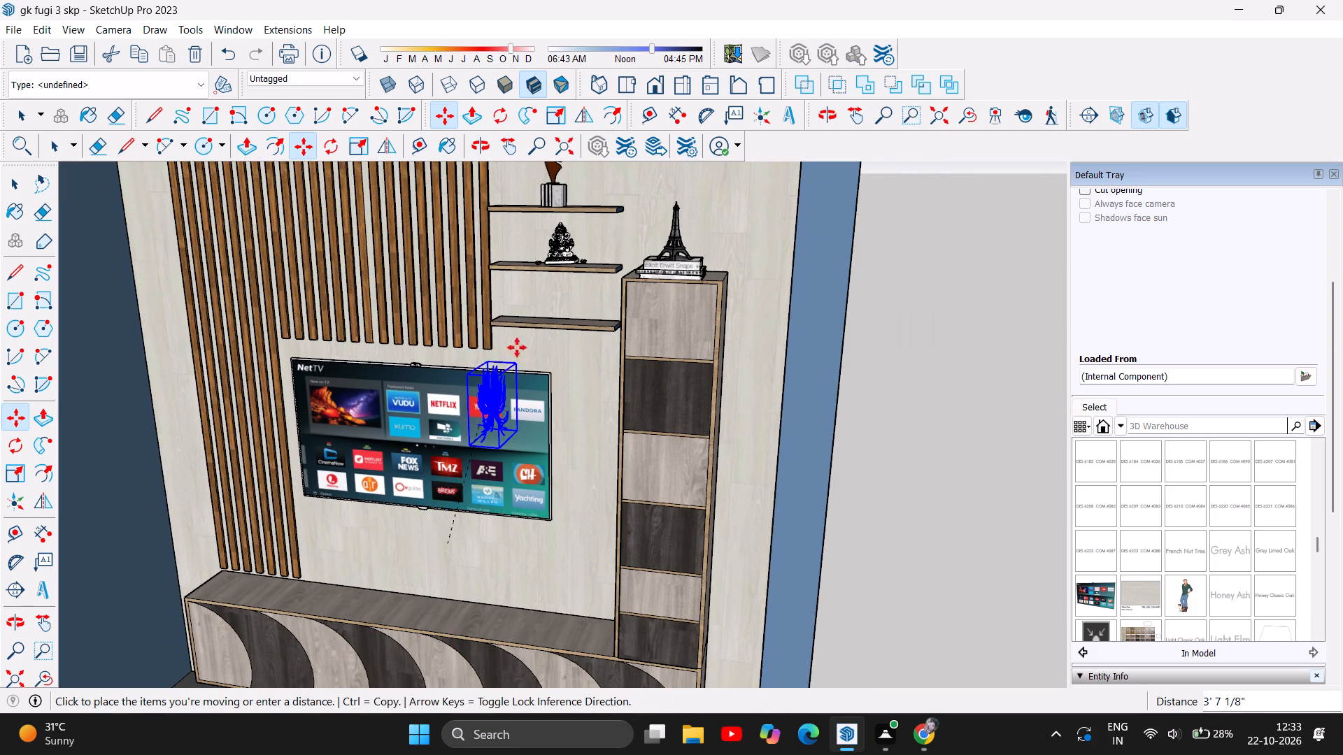
left_click_drag(517, 347, 553, 311)
scroll(602, 287, "up", 6)
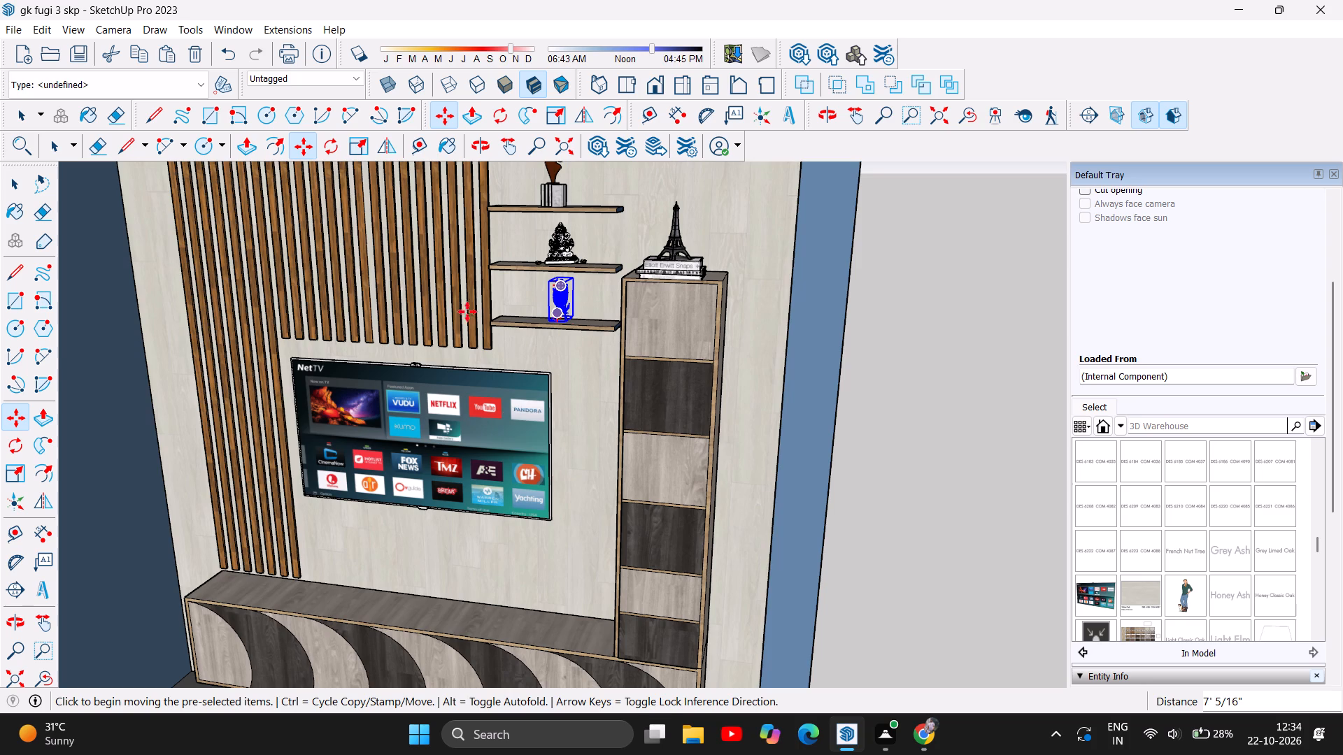
Shift the plant ornament along the lowest shelf and back toward the wall, so it stands on the shelf surface.
scroll(520, 231, "up", 4)
scroll(602, 331, "up", 6)
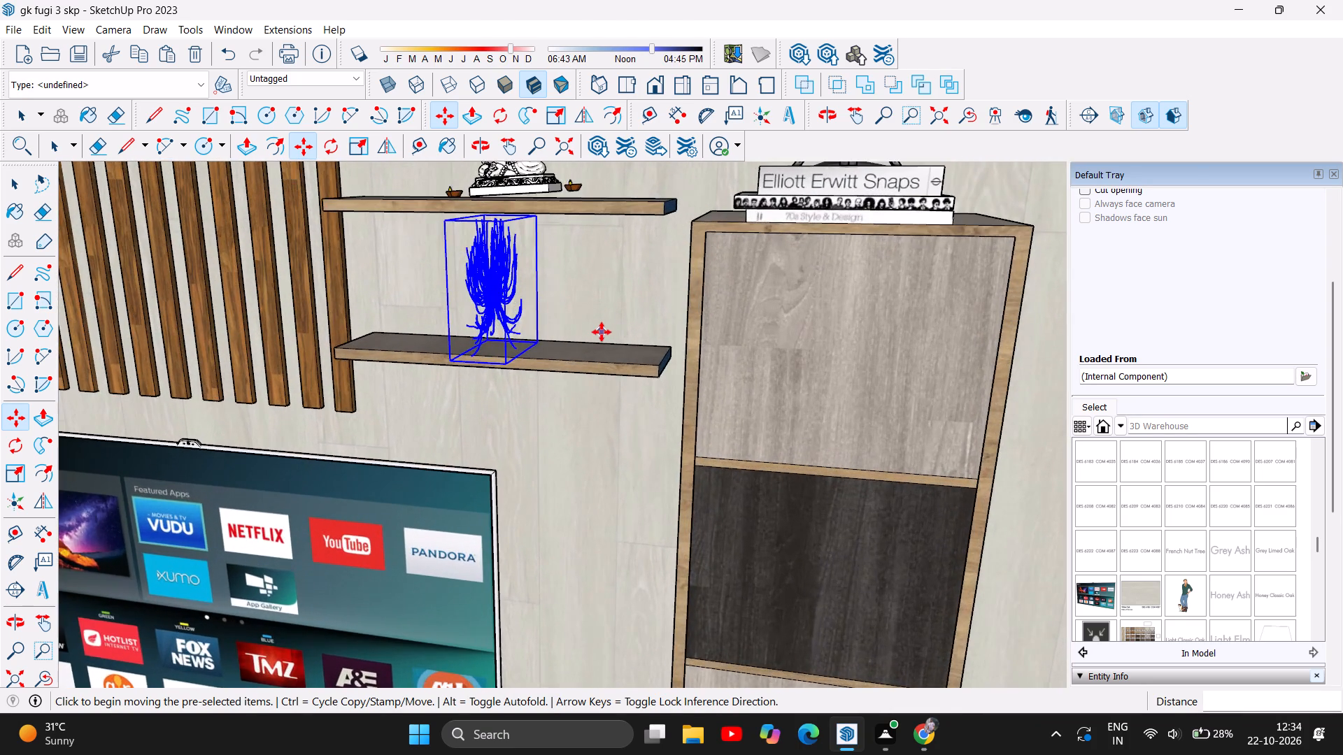
scroll(560, 345, "up", 6)
left_click_drag(332, 299, 353, 298)
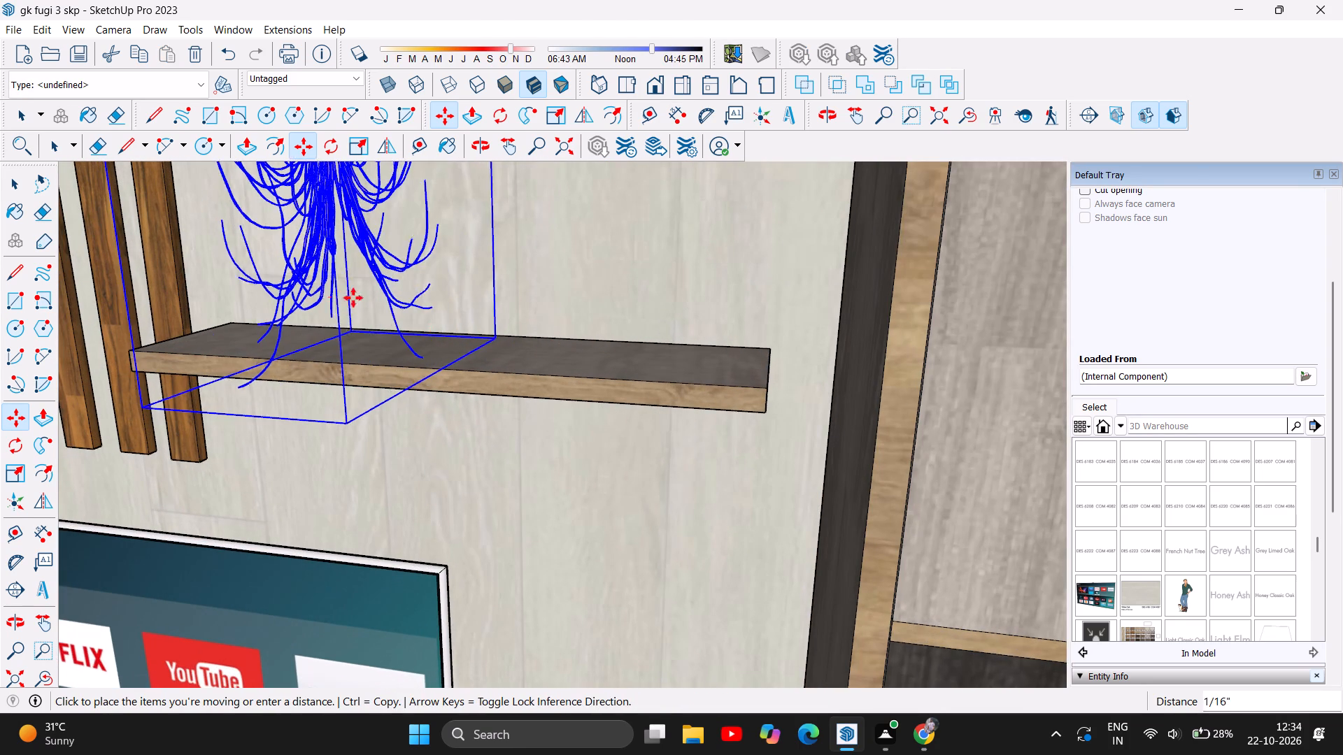
left_click_drag(353, 298, 460, 317)
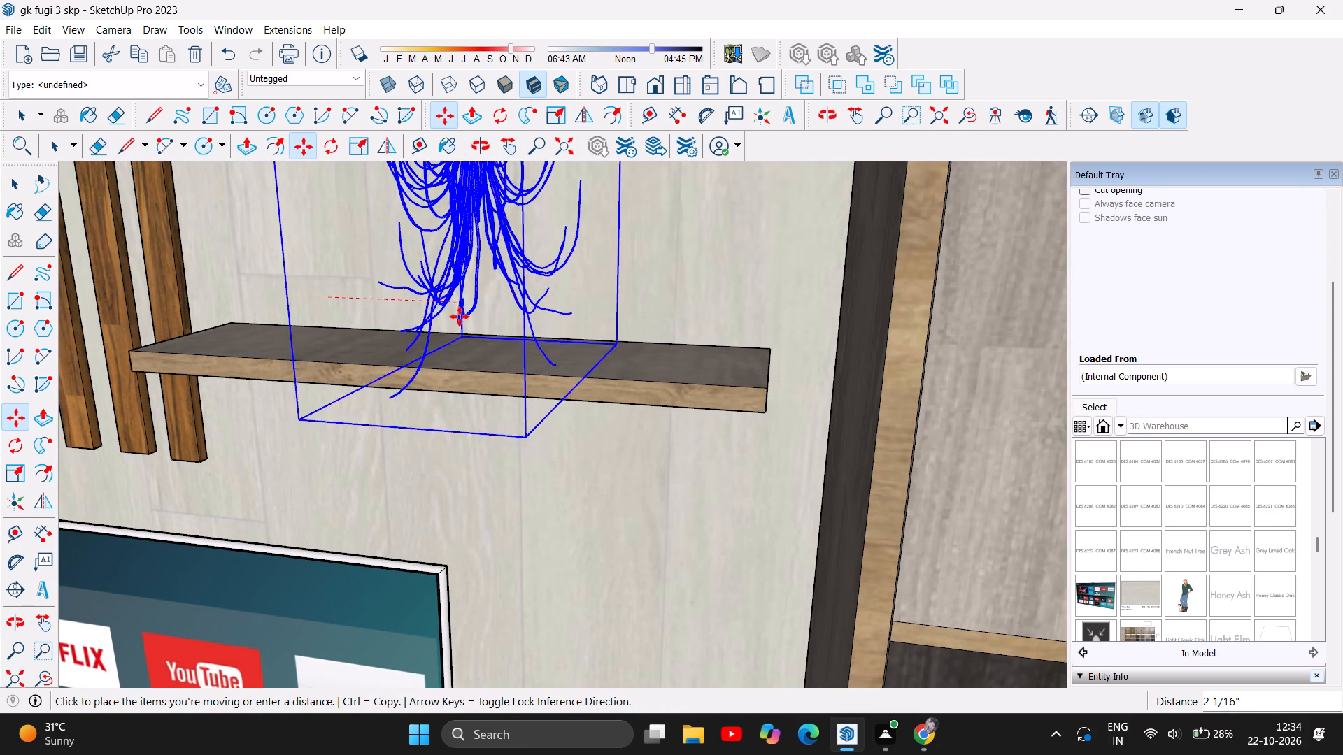
left_click_drag(460, 317, 466, 326)
Scale the plant ornament up uniformly by a factor of about 1.38 to suit the gap between the two lower shelves.
scroll(567, 335, "up", 6)
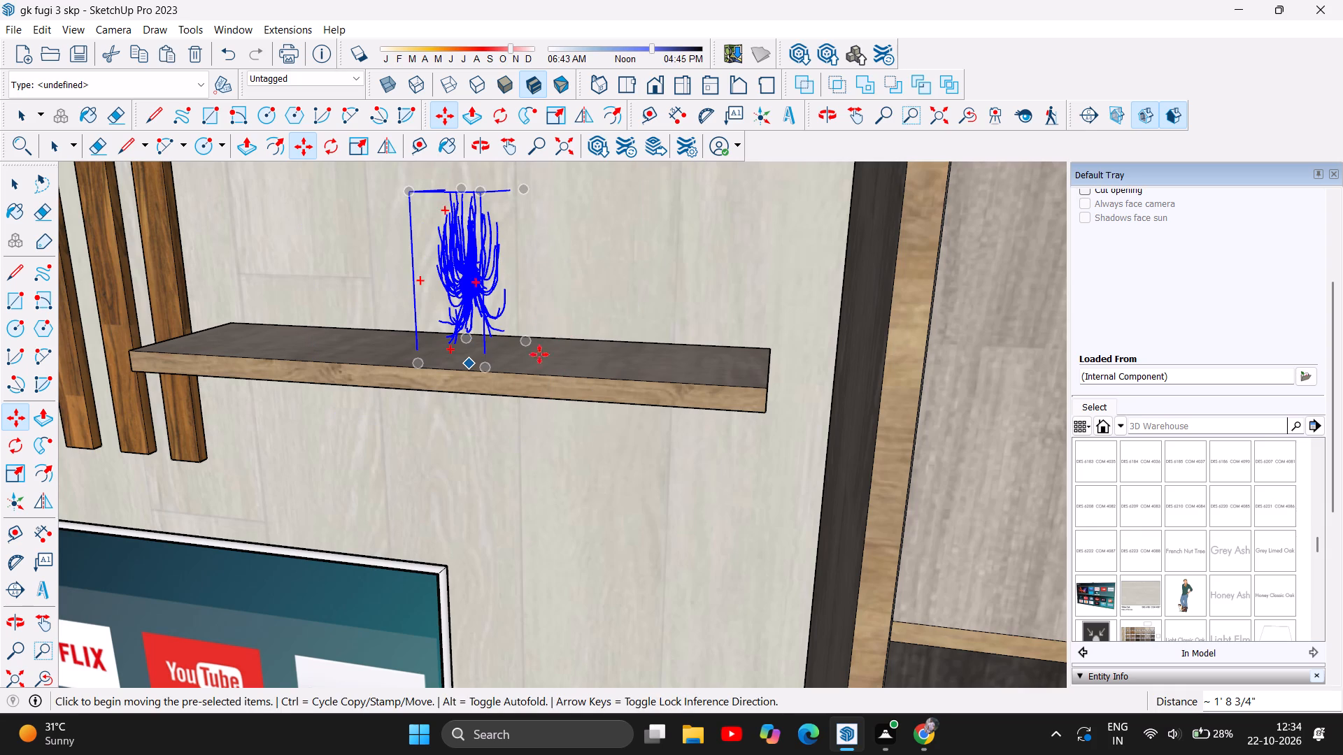
scroll(340, 468, "up", 2)
scroll(662, 212, "up", 2)
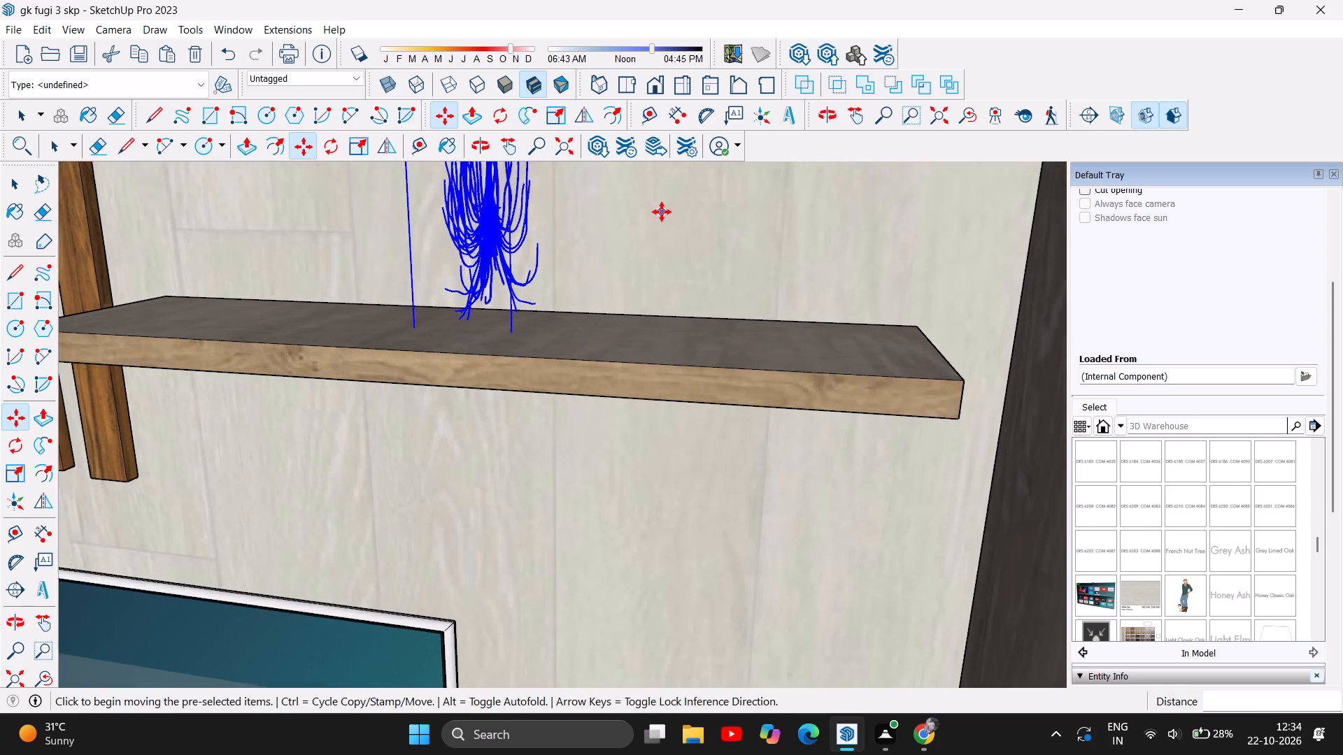
scroll(662, 212, "up", 6)
scroll(586, 285, "up", 1)
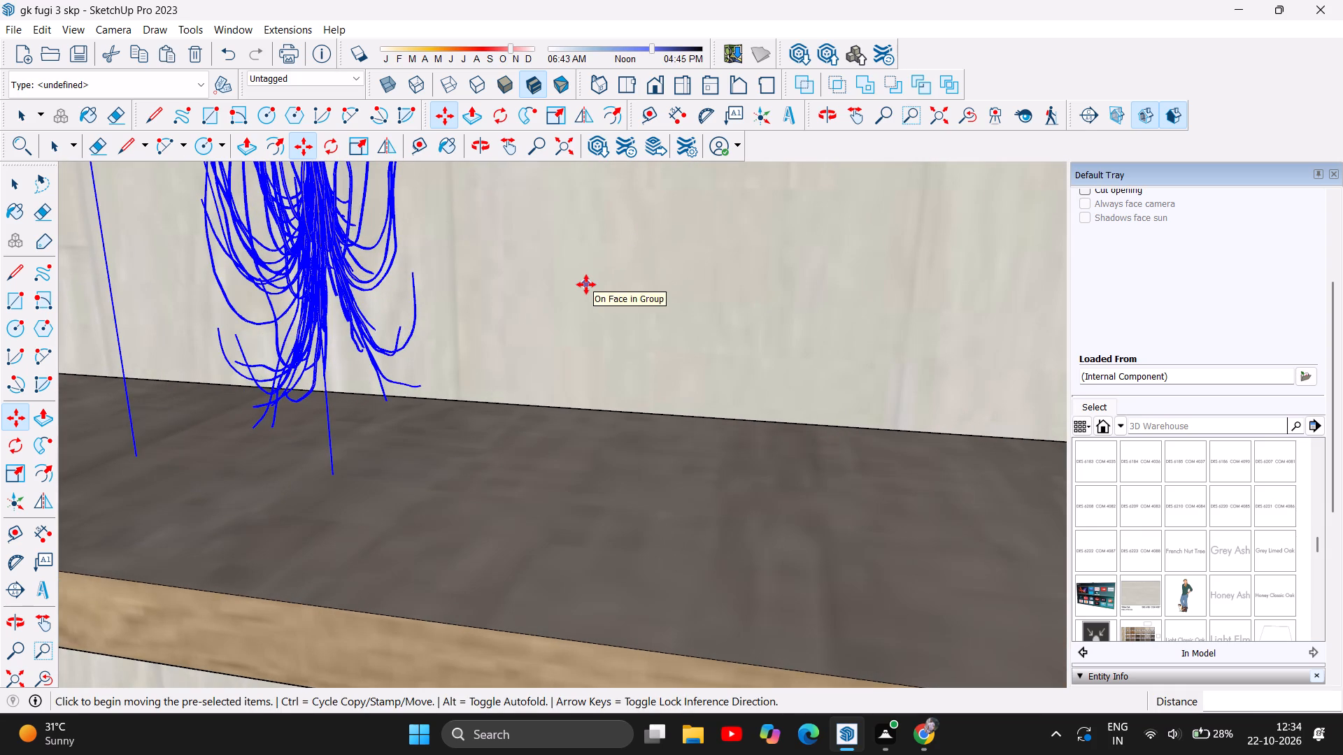
scroll(396, 429, "down", 13)
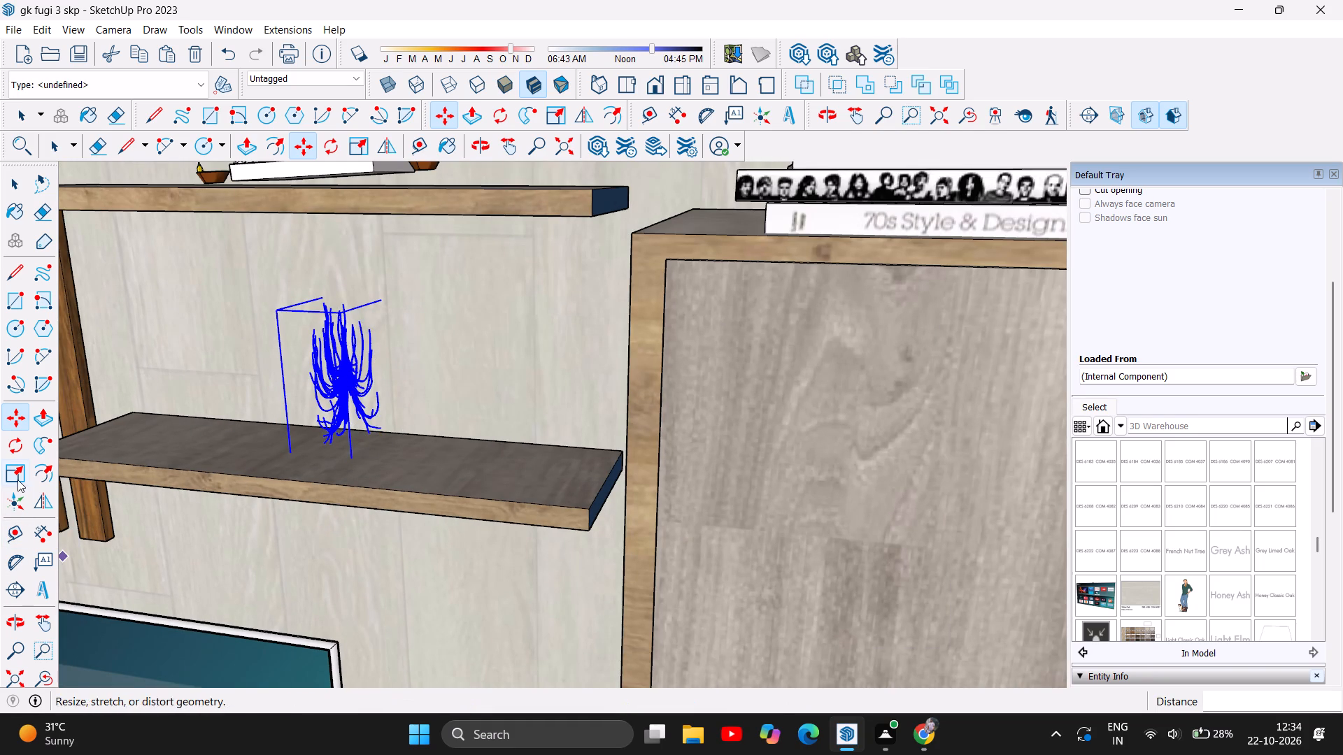
left_click(19, 472)
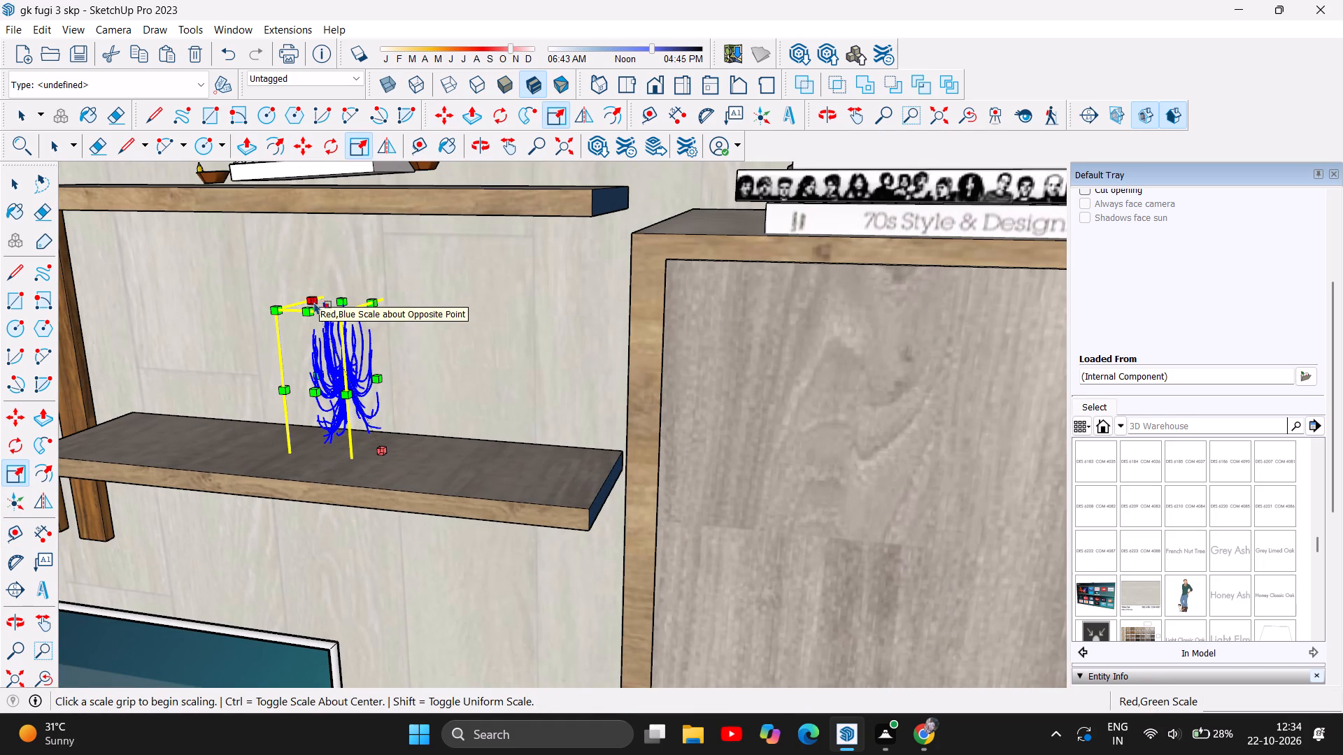
scroll(284, 296, "up", 6)
scroll(245, 329, "down", 1)
left_click_drag(262, 323, 173, 202)
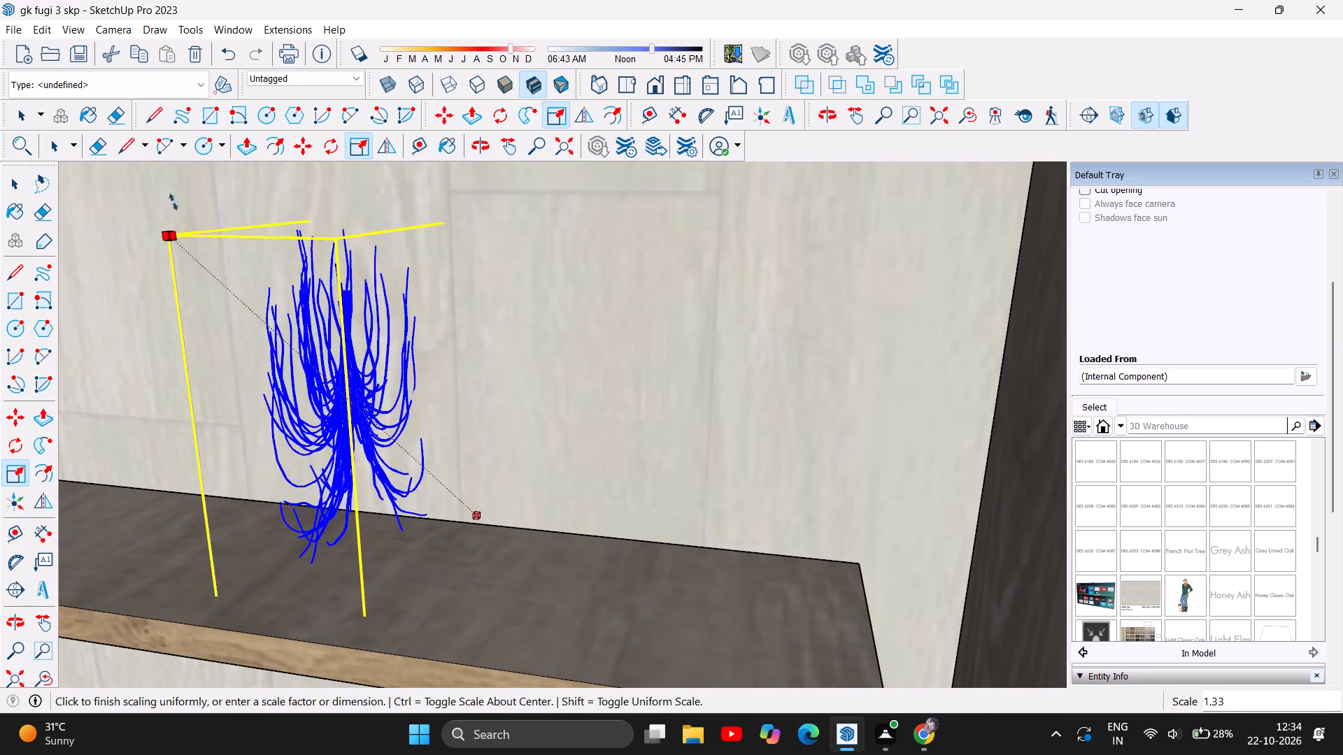
left_click_drag(173, 202, 160, 187)
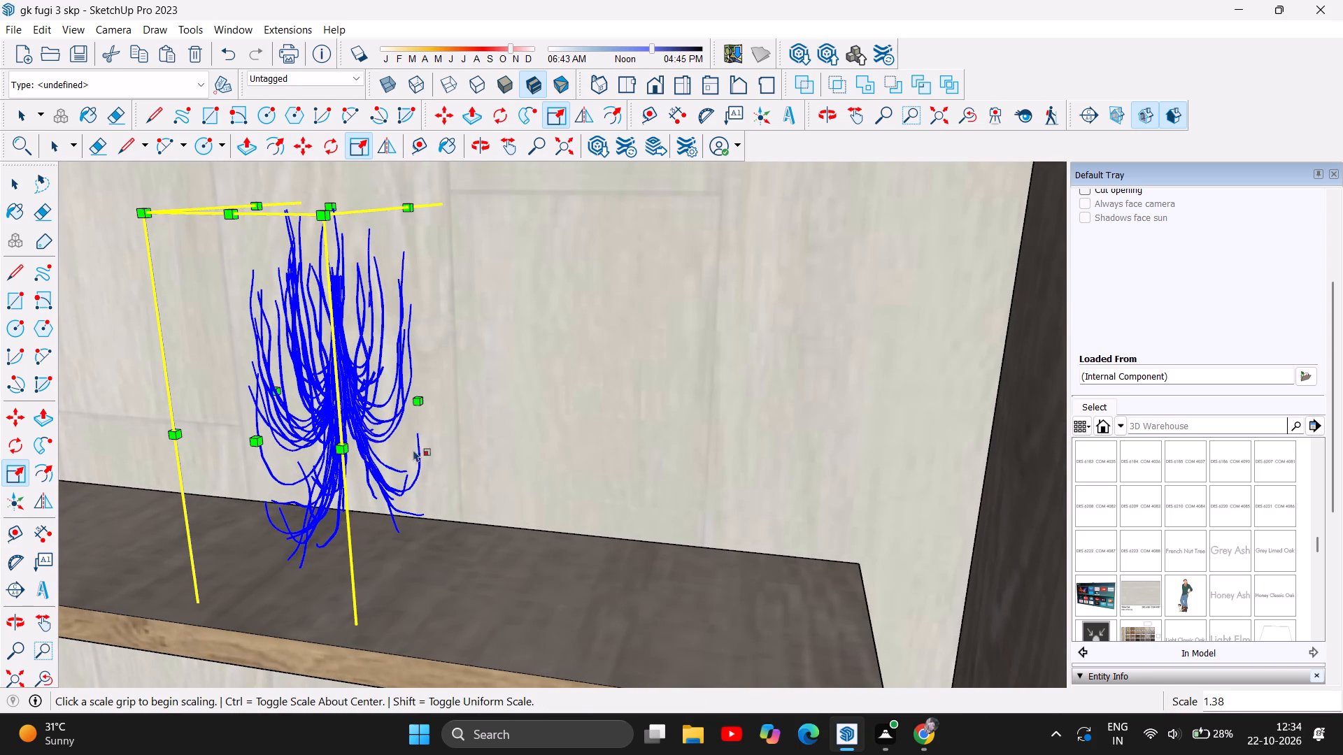
Nudge the enlarged plant ornament slightly upward on the lowest shelf and deselect it.
left_click(442, 116)
left_click_drag(302, 426, 311, 365)
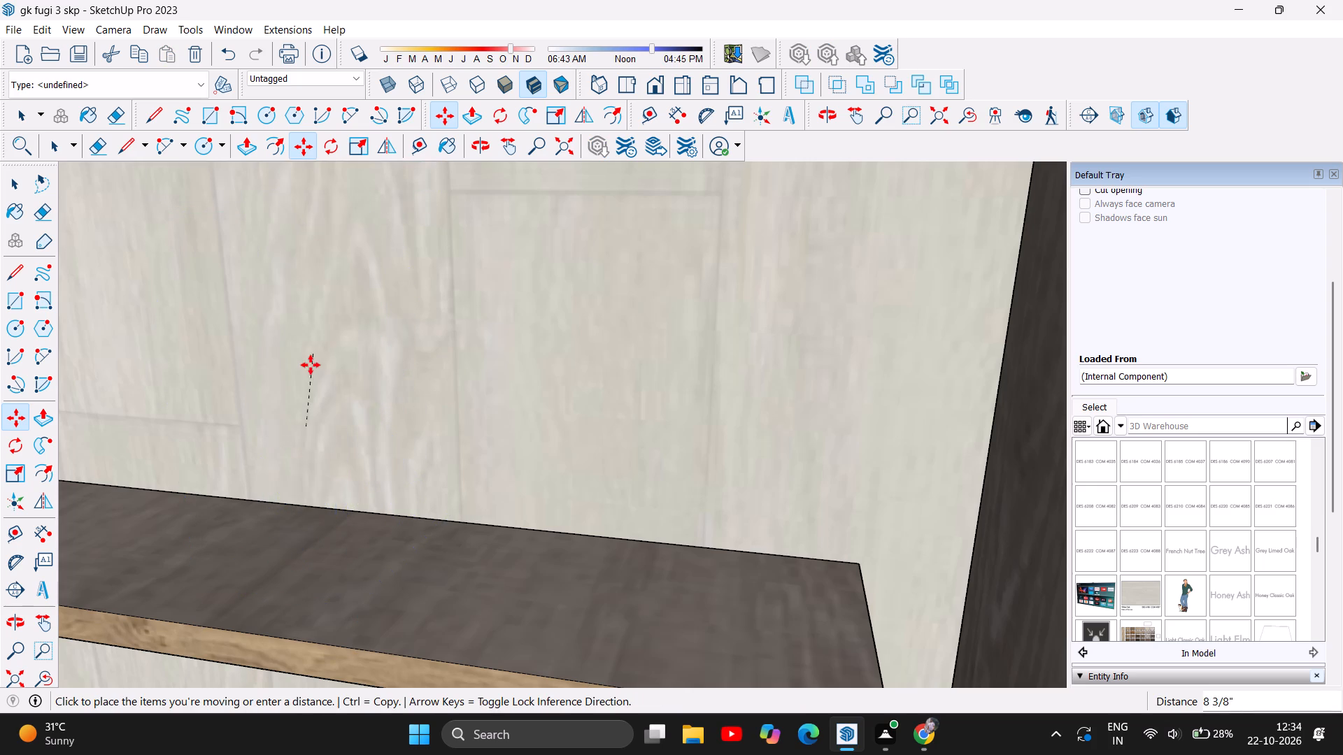
left_click_drag(311, 365, 306, 403)
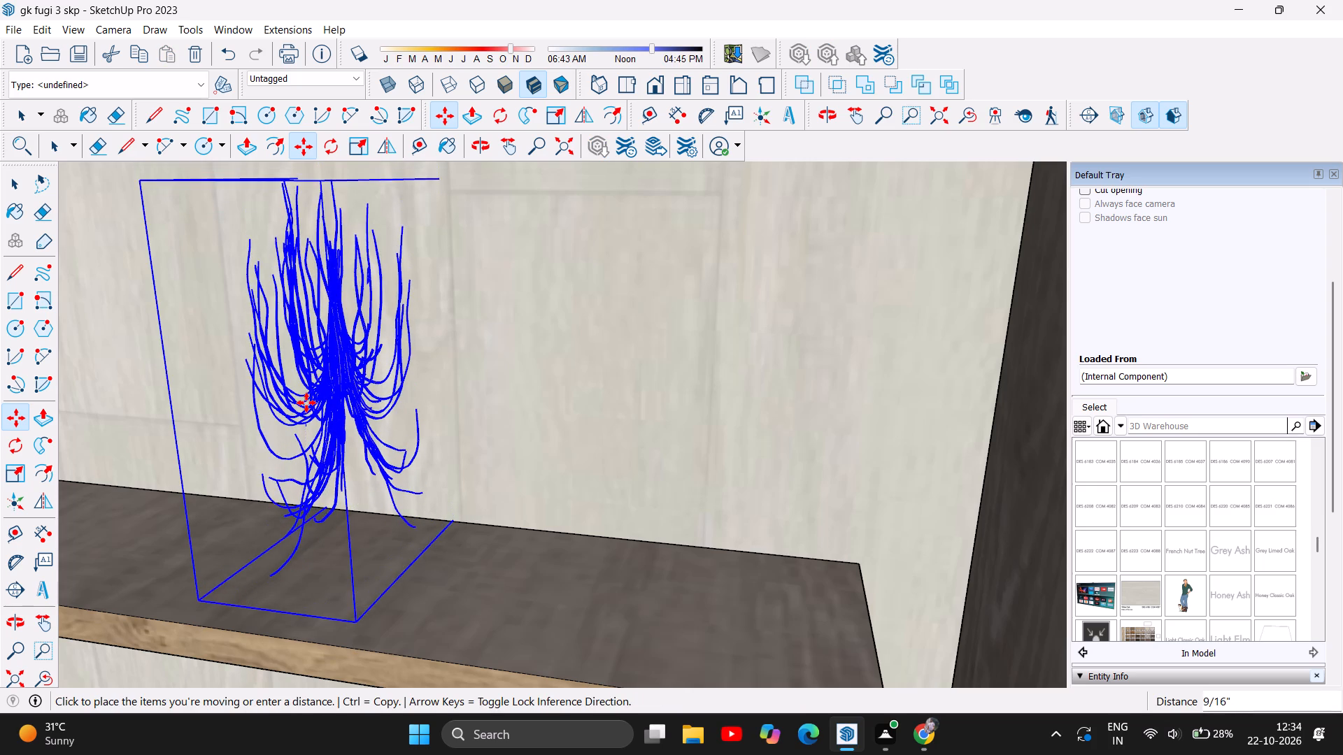
left_click_drag(306, 403, 304, 398)
scroll(509, 528, "down", 3)
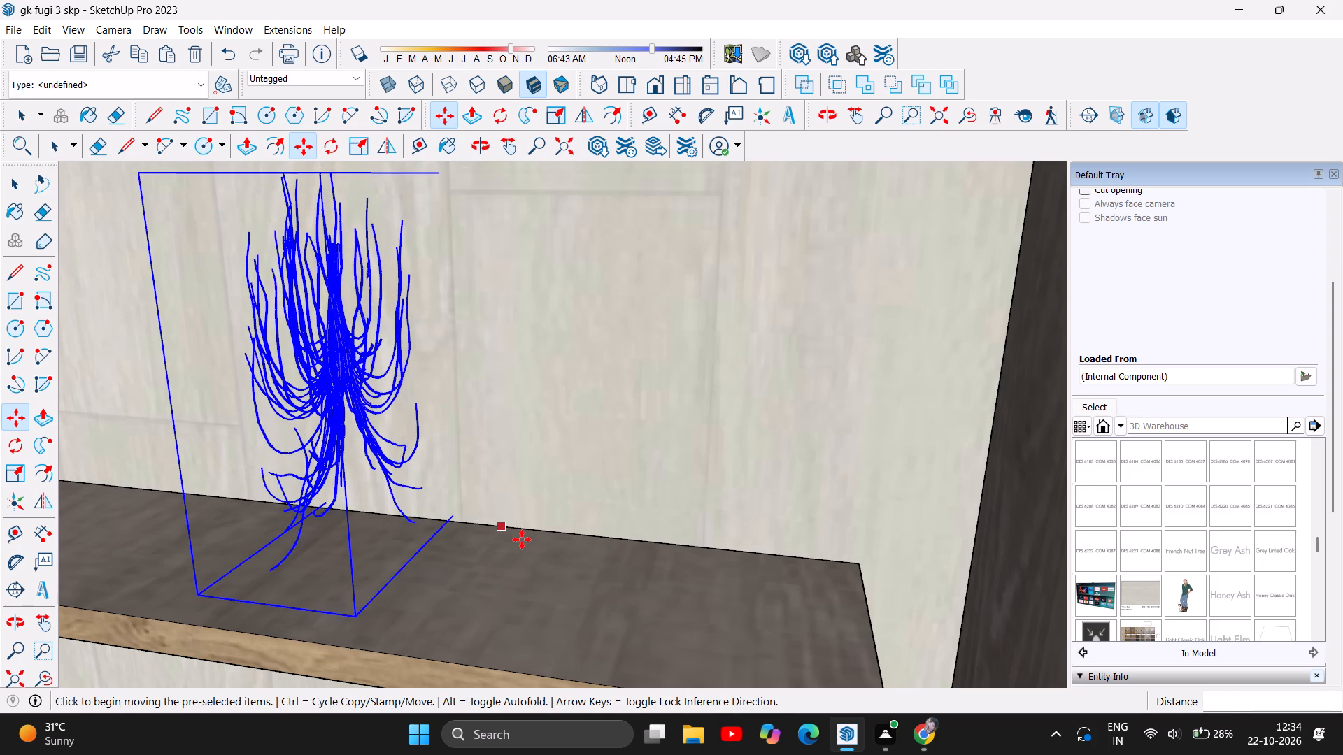
scroll(522, 540, "down", 10)
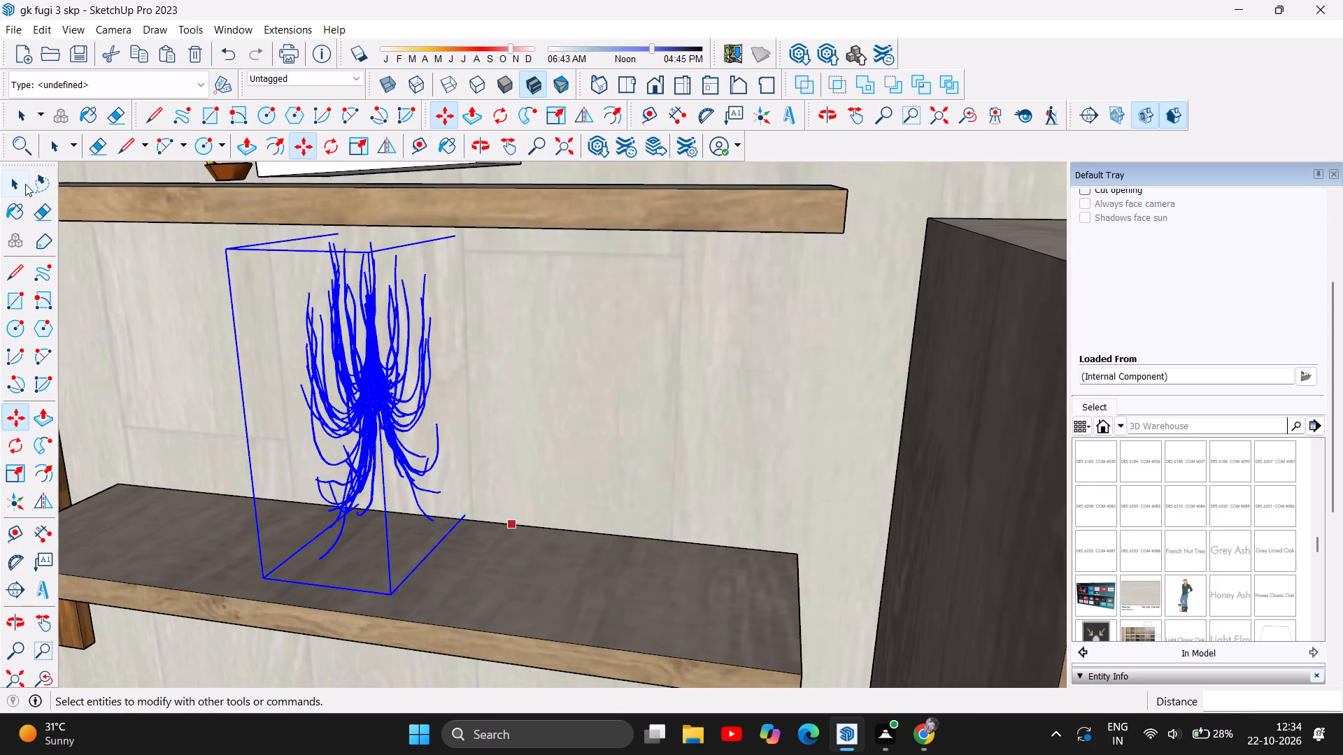
left_click(12, 190)
scroll(476, 443, "down", 11)
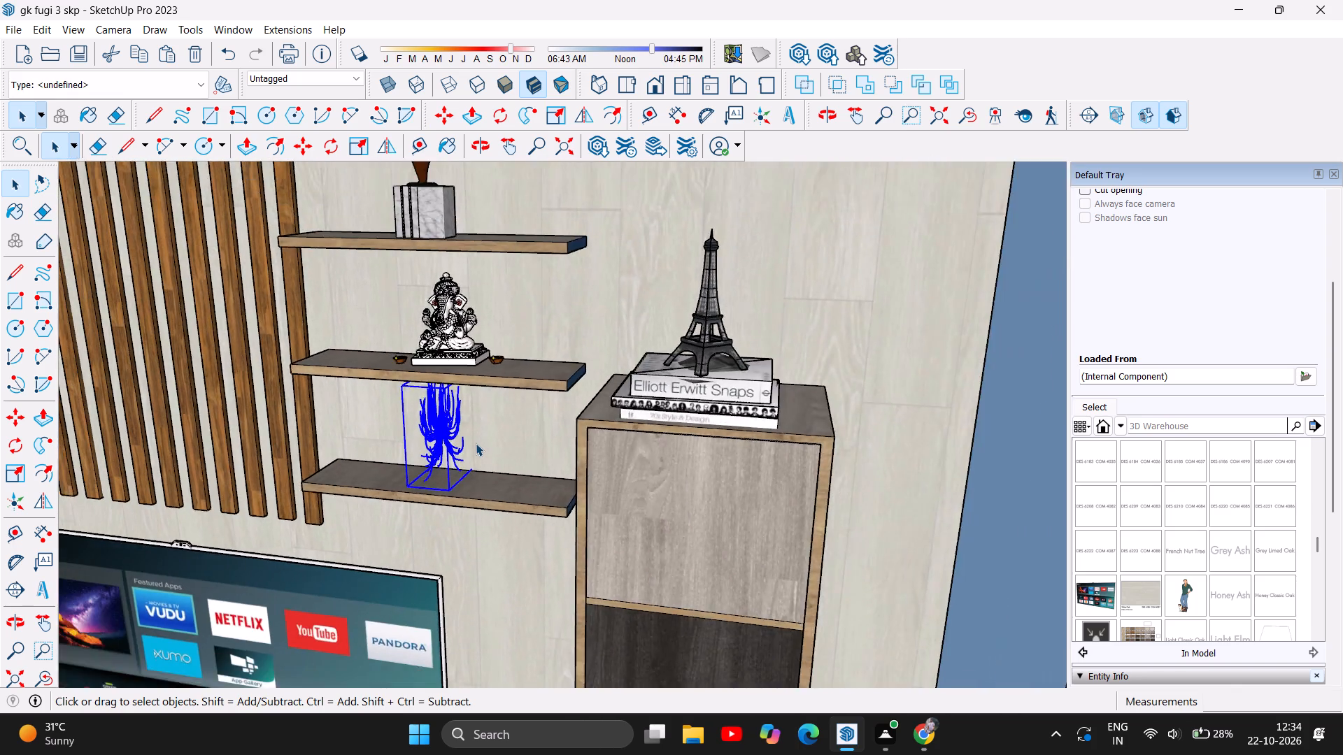
scroll(476, 443, "down", 10)
left_click(872, 408)
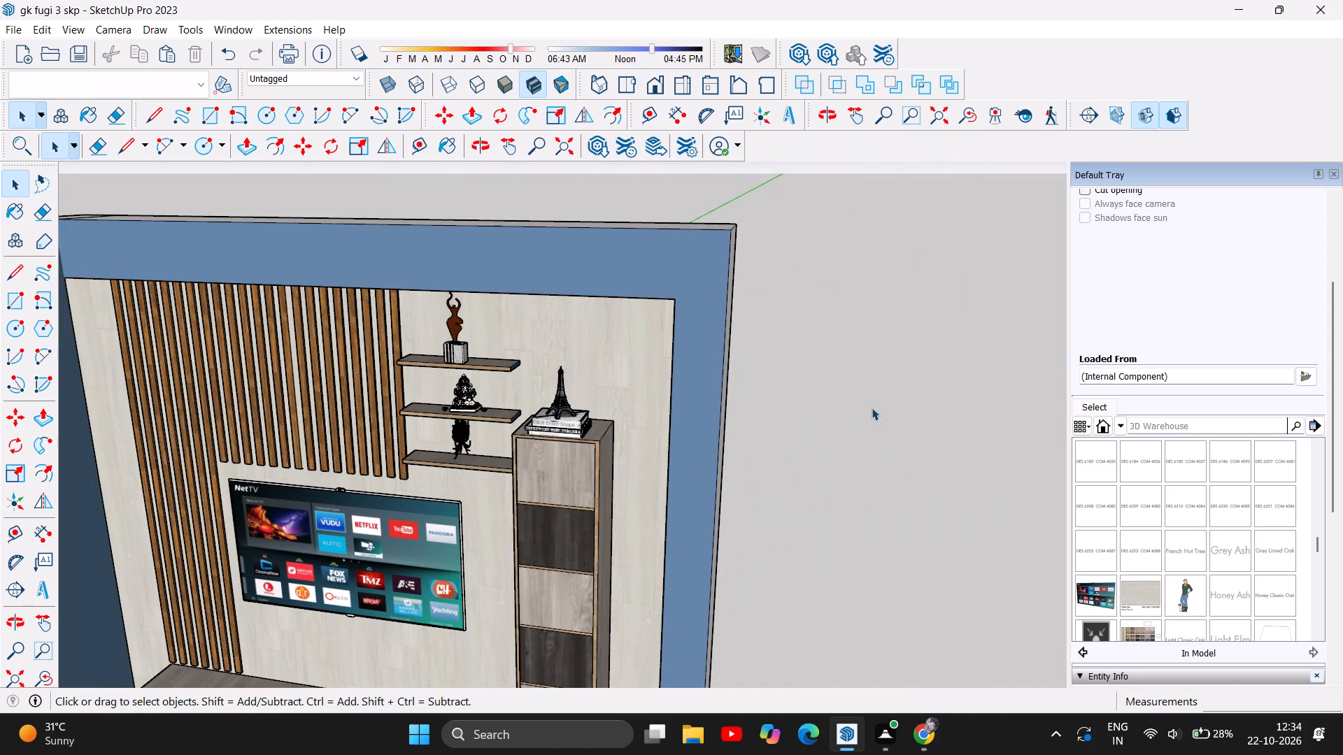
Examine the plant ornament on the lowest shelf up close and within the whole decorated TV wall.
scroll(547, 542, "up", 5)
scroll(341, 366, "up", 6)
scroll(440, 389, "up", 6)
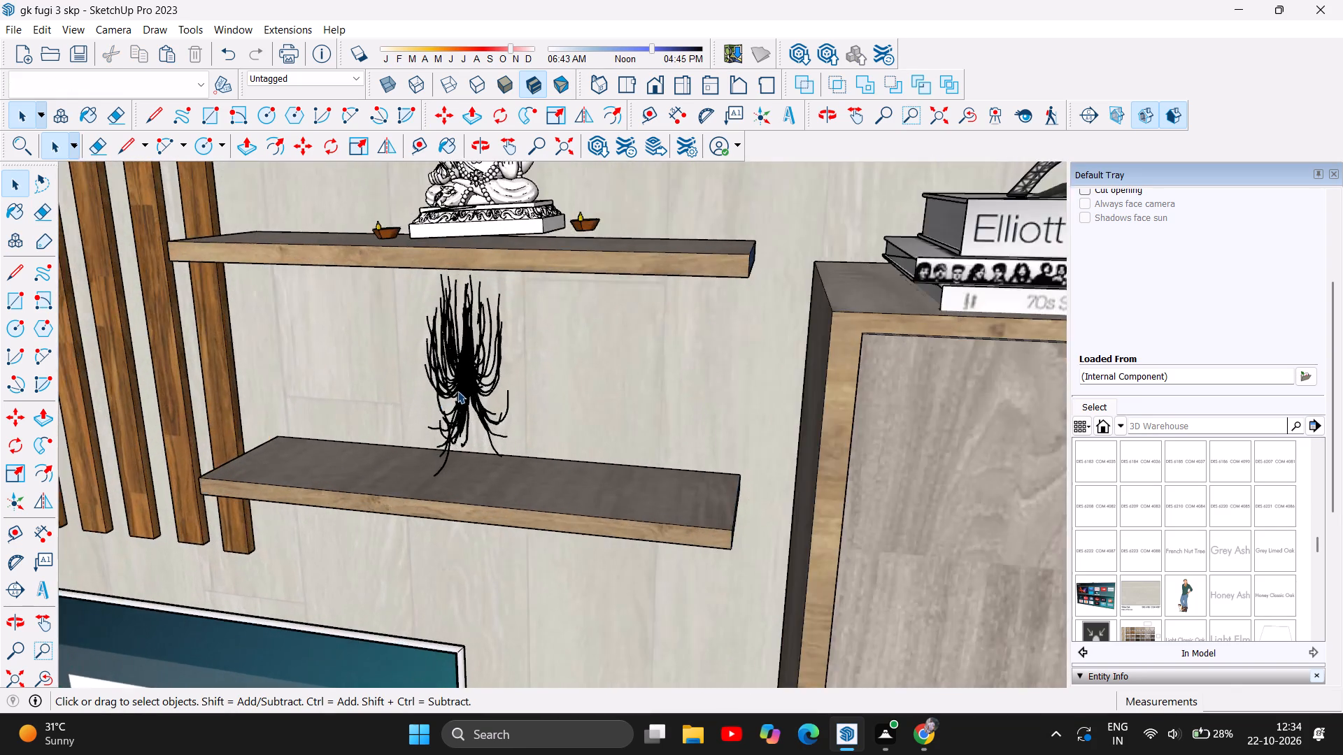
scroll(483, 382, "up", 14)
scroll(484, 380, "down", 7)
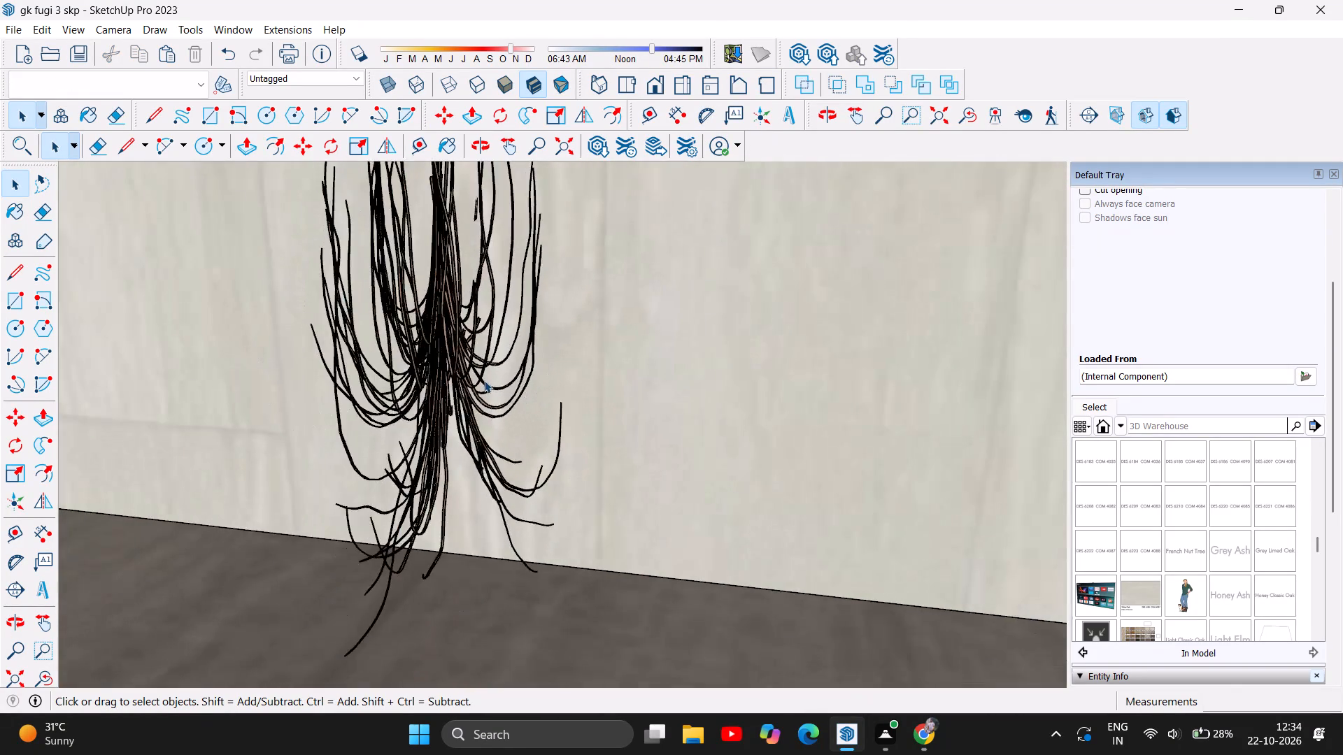
scroll(642, 293, "down", 18)
scroll(642, 293, "down", 5)
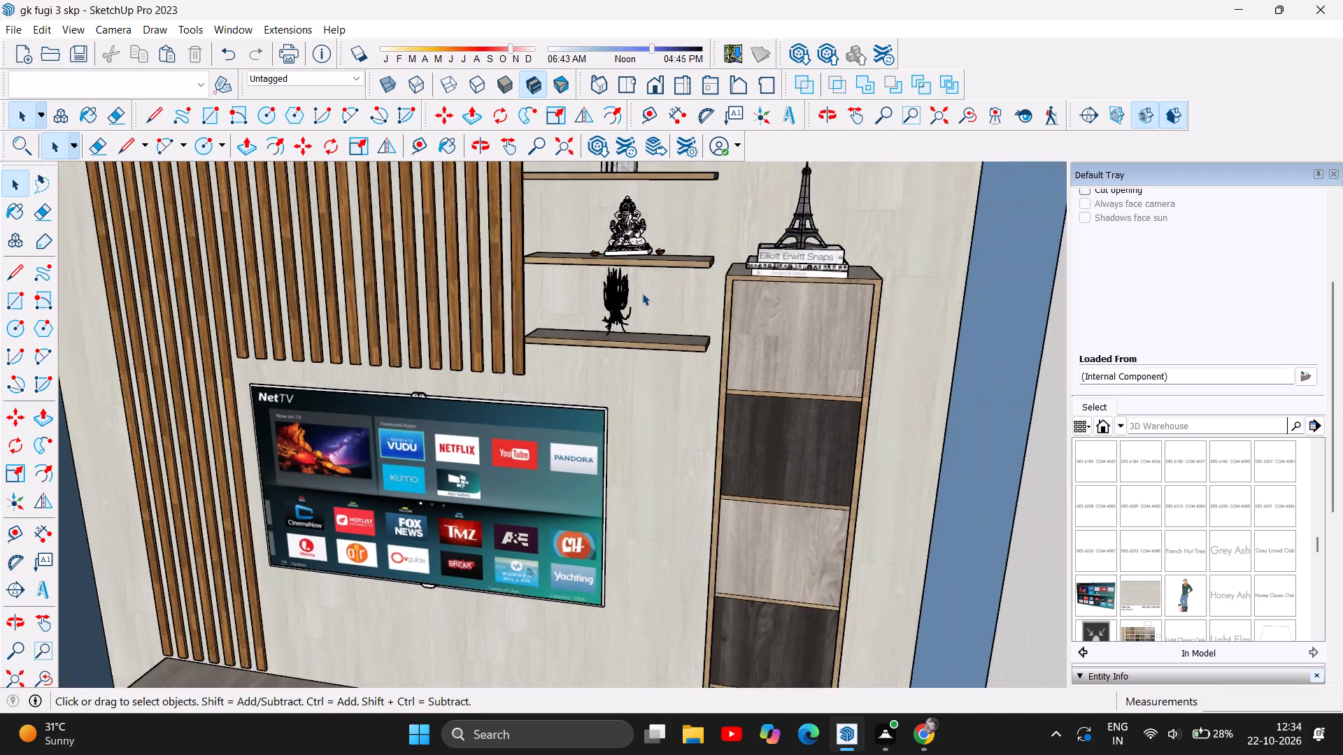
scroll(642, 293, "down", 11)
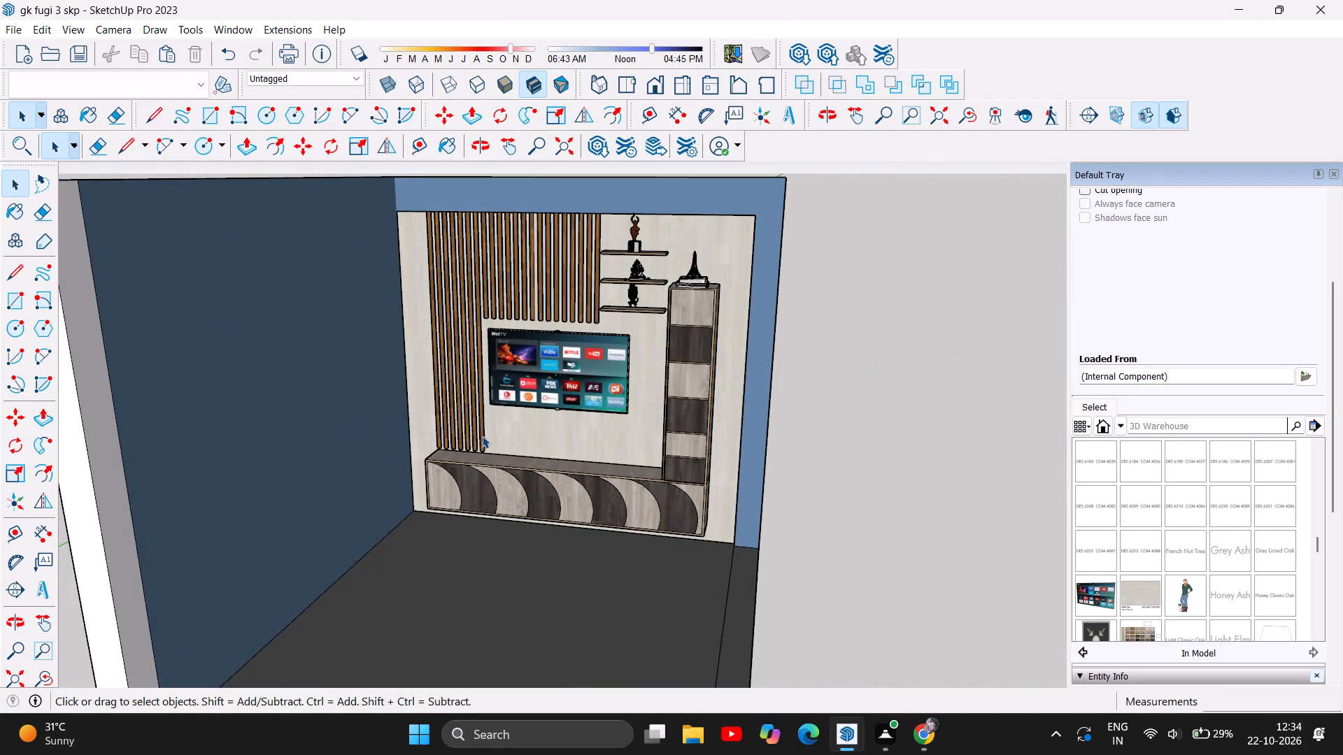
scroll(441, 410, "up", 3)
scroll(527, 398, "up", 4)
scroll(860, 461, "down", 7)
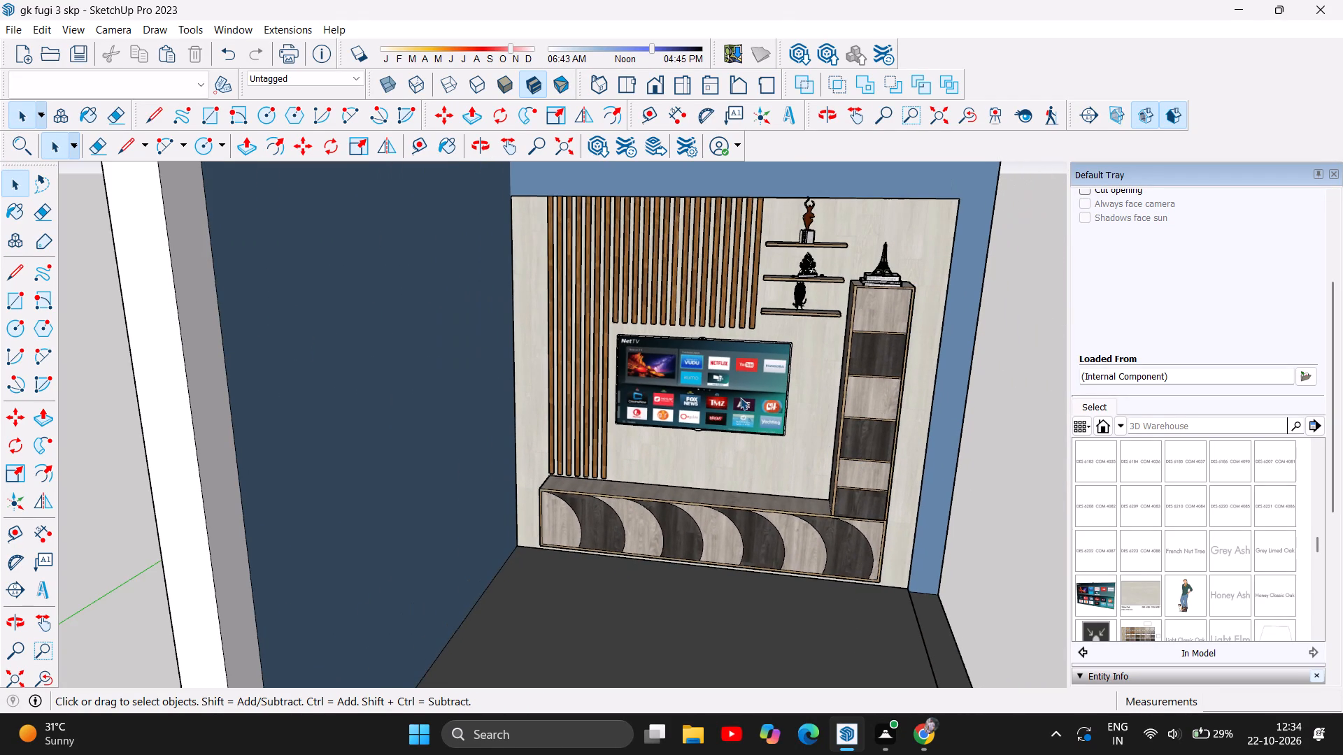
scroll(792, 339, "up", 1)
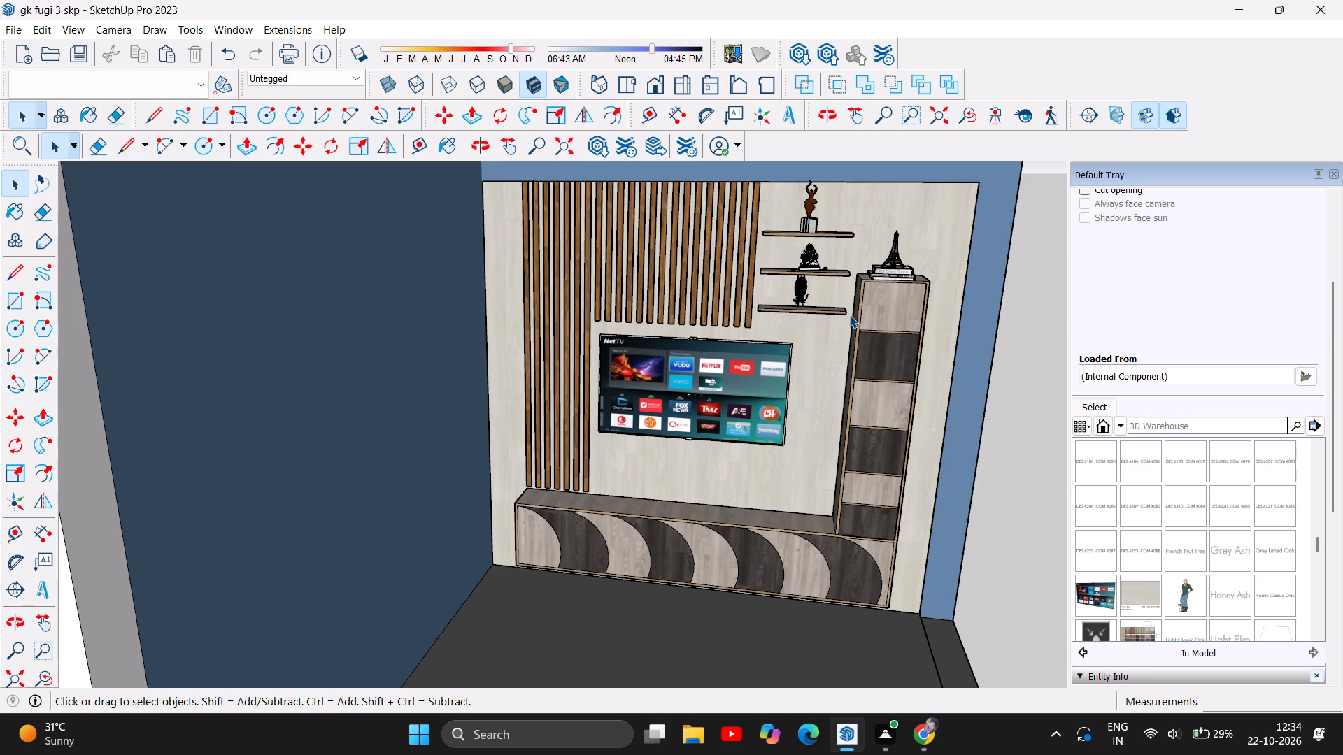
scroll(810, 268, "up", 14)
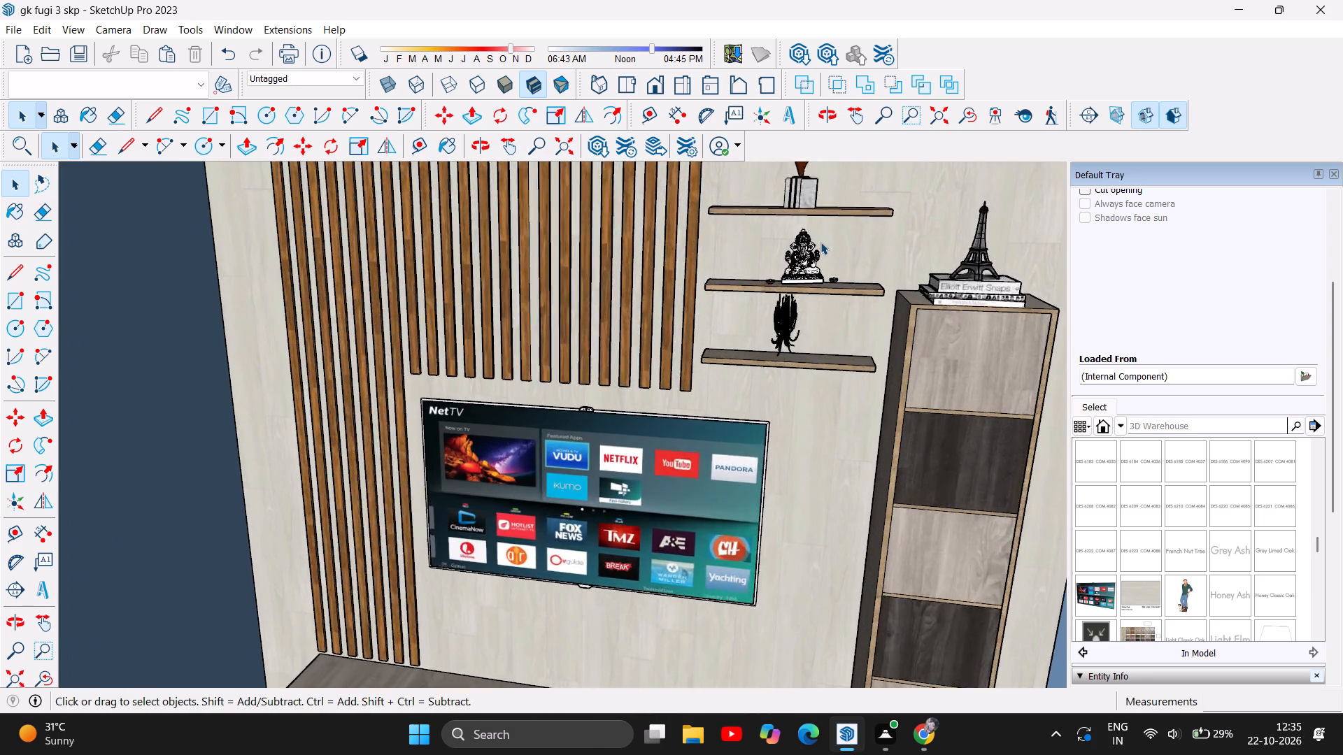
scroll(820, 242, "up", 10)
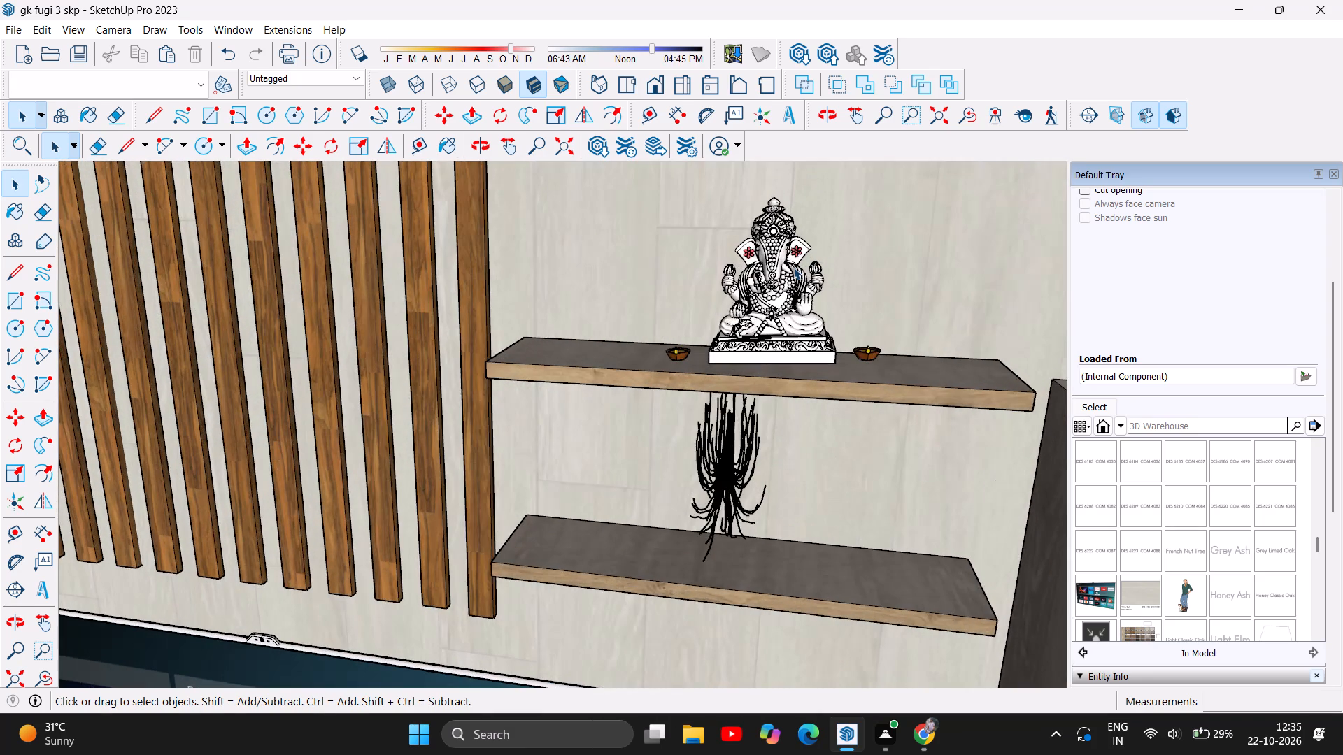
Examine the whole decorated TV wall, from the slatted panel and ornament shelves to the base cabinet and tall unit.
scroll(793, 267, "down", 9)
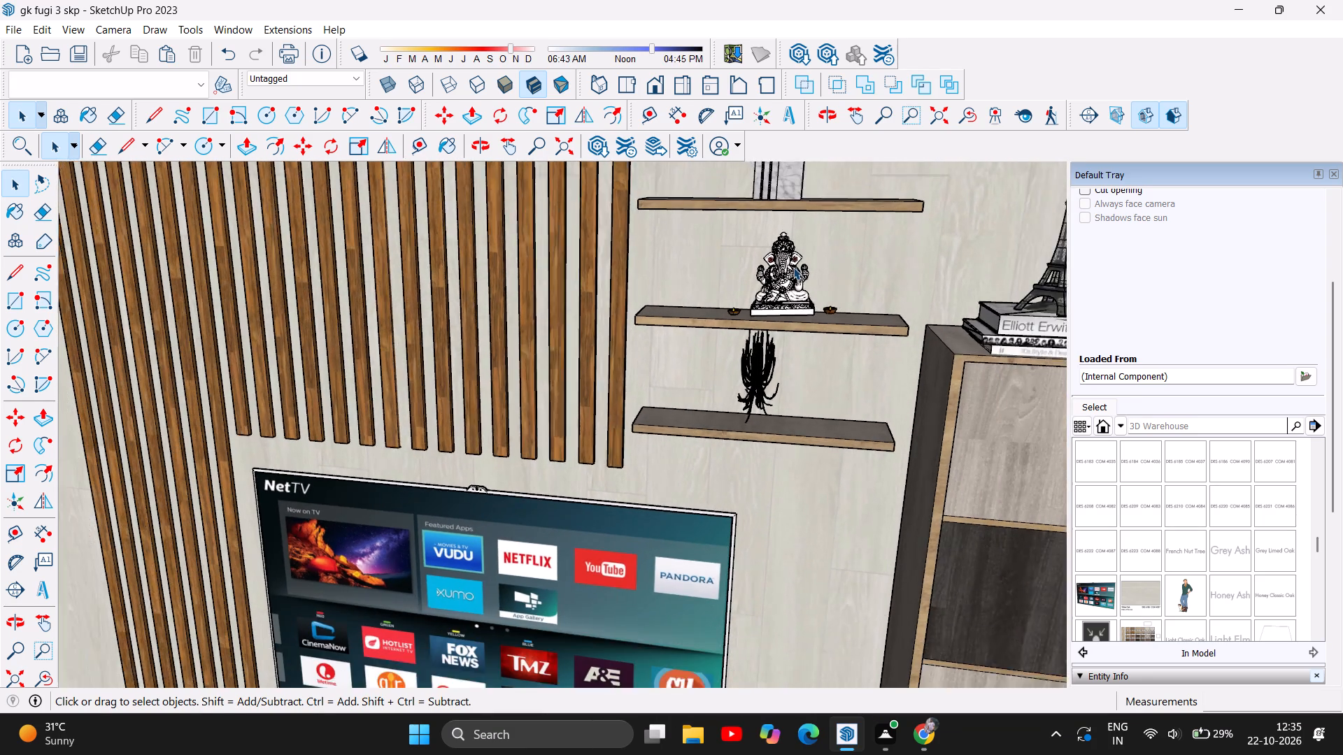
scroll(793, 267, "down", 10)
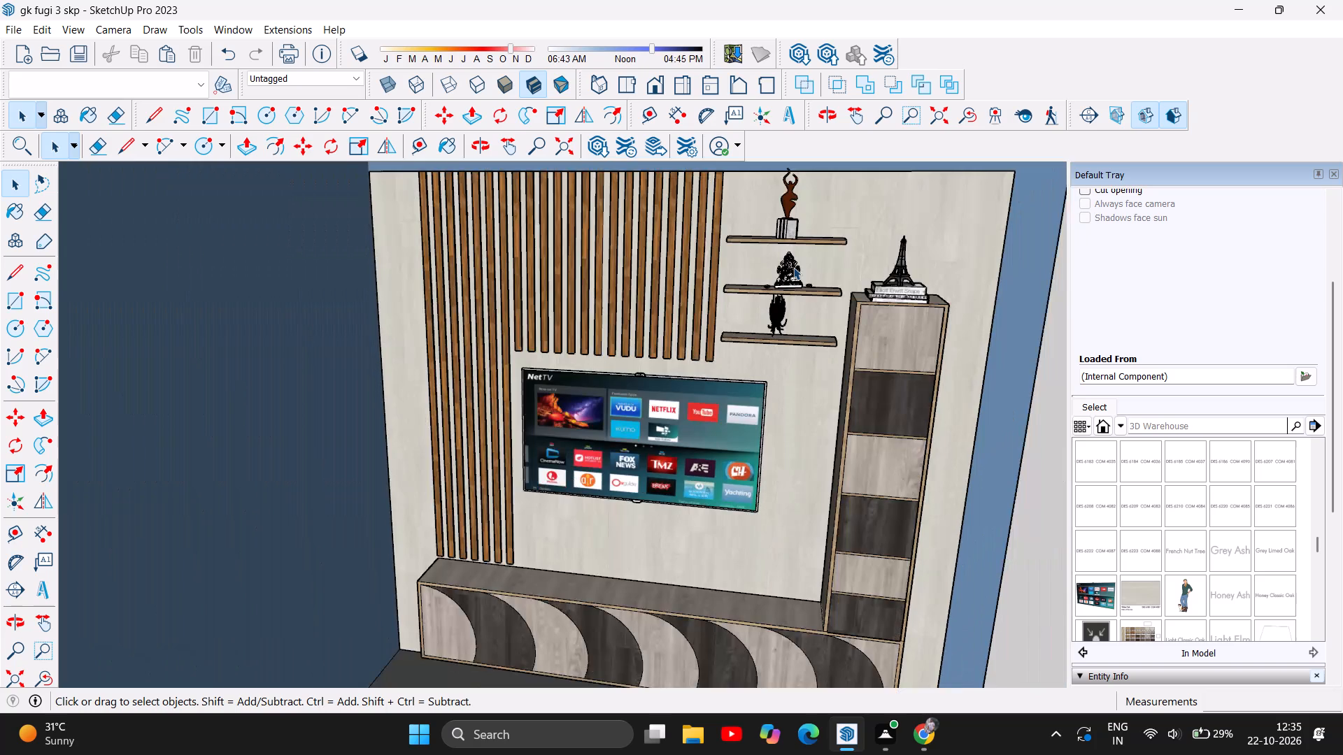
scroll(793, 267, "down", 6)
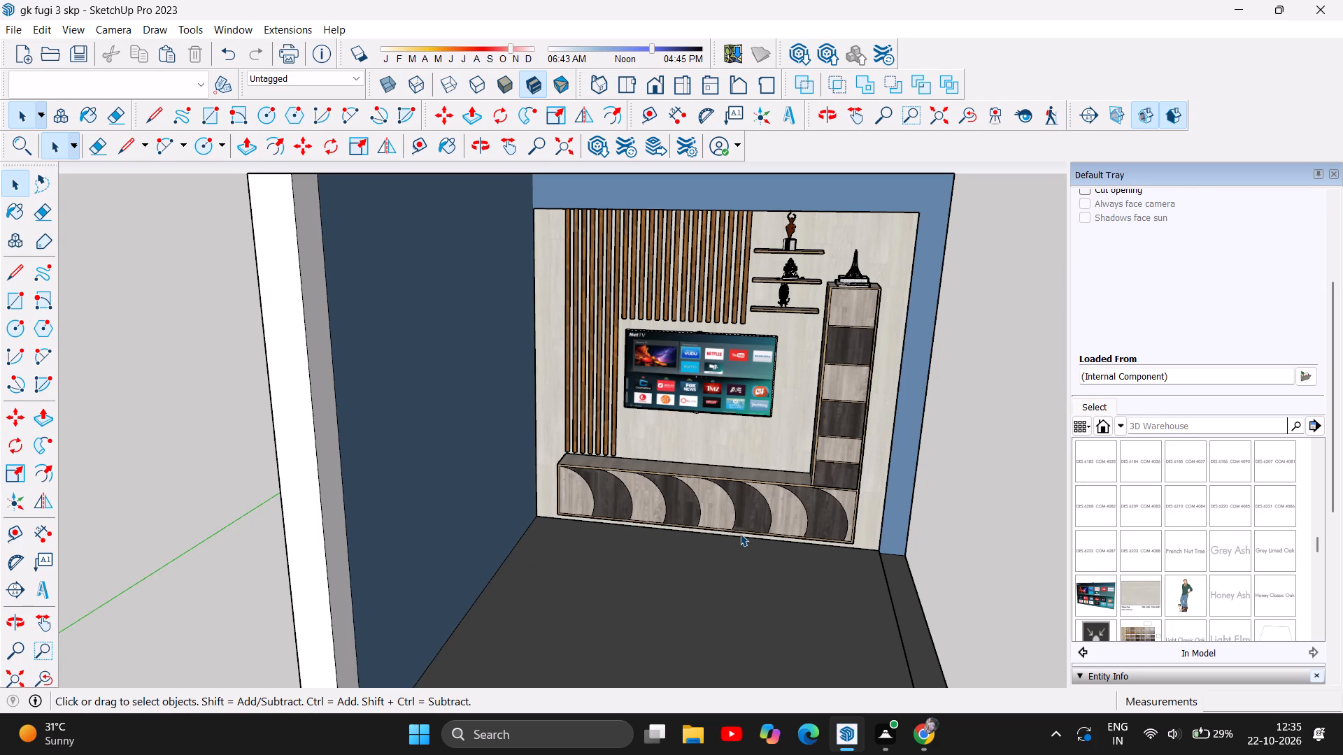
scroll(722, 542, "down", 1)
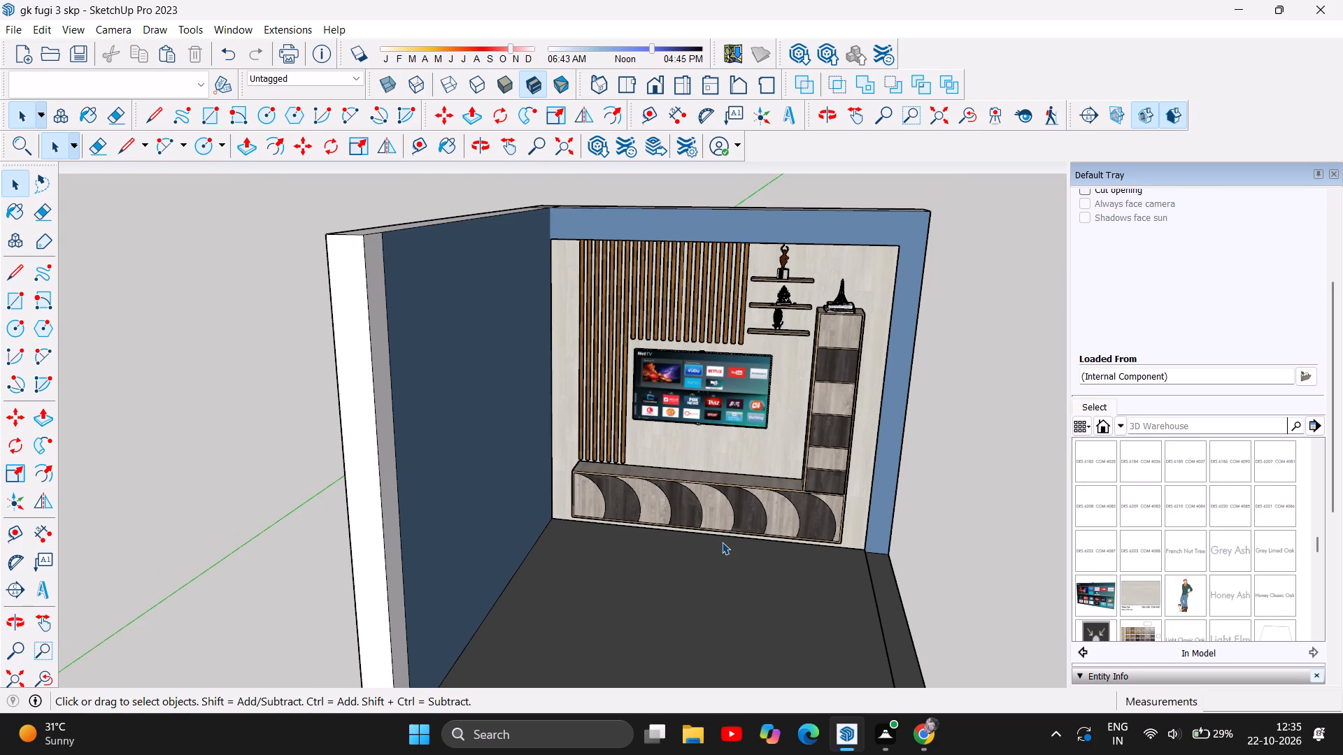
scroll(720, 543, "down", 1)
scroll(637, 420, "down", 4)
scroll(636, 419, "up", 4)
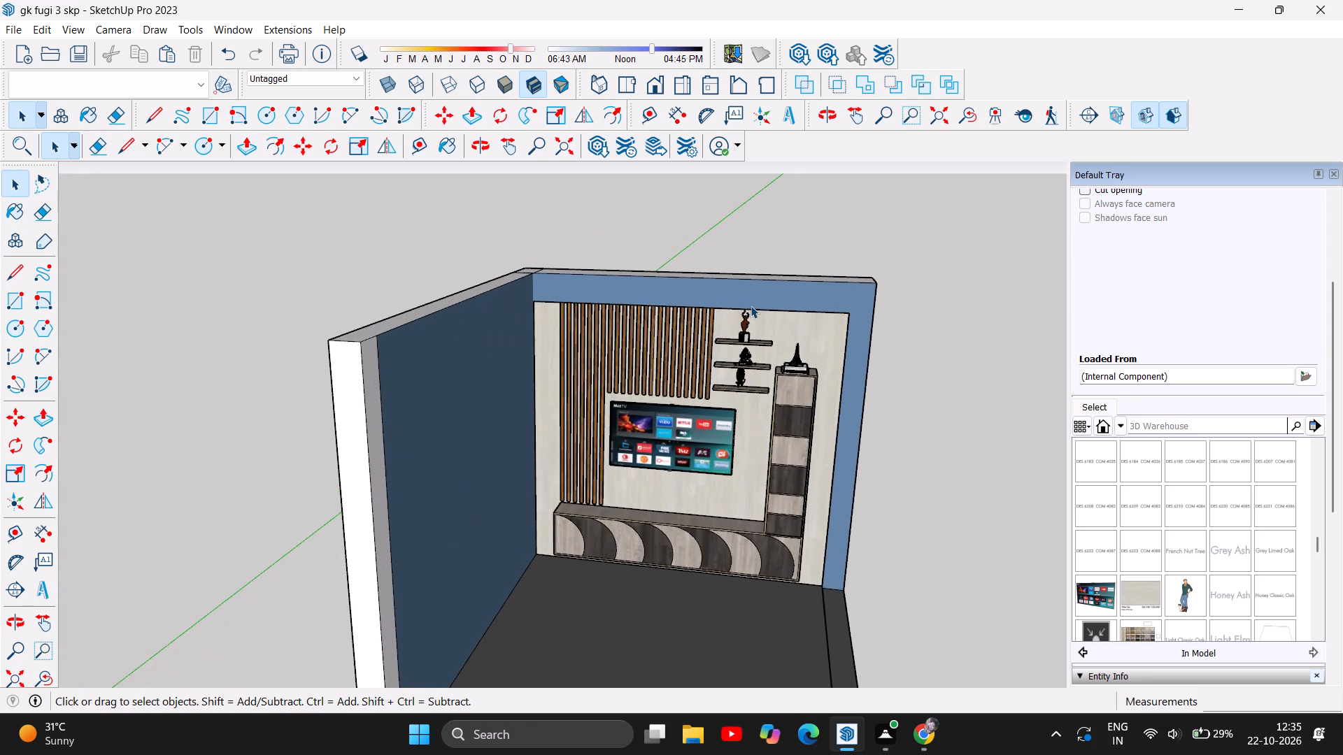
scroll(743, 311, "up", 9)
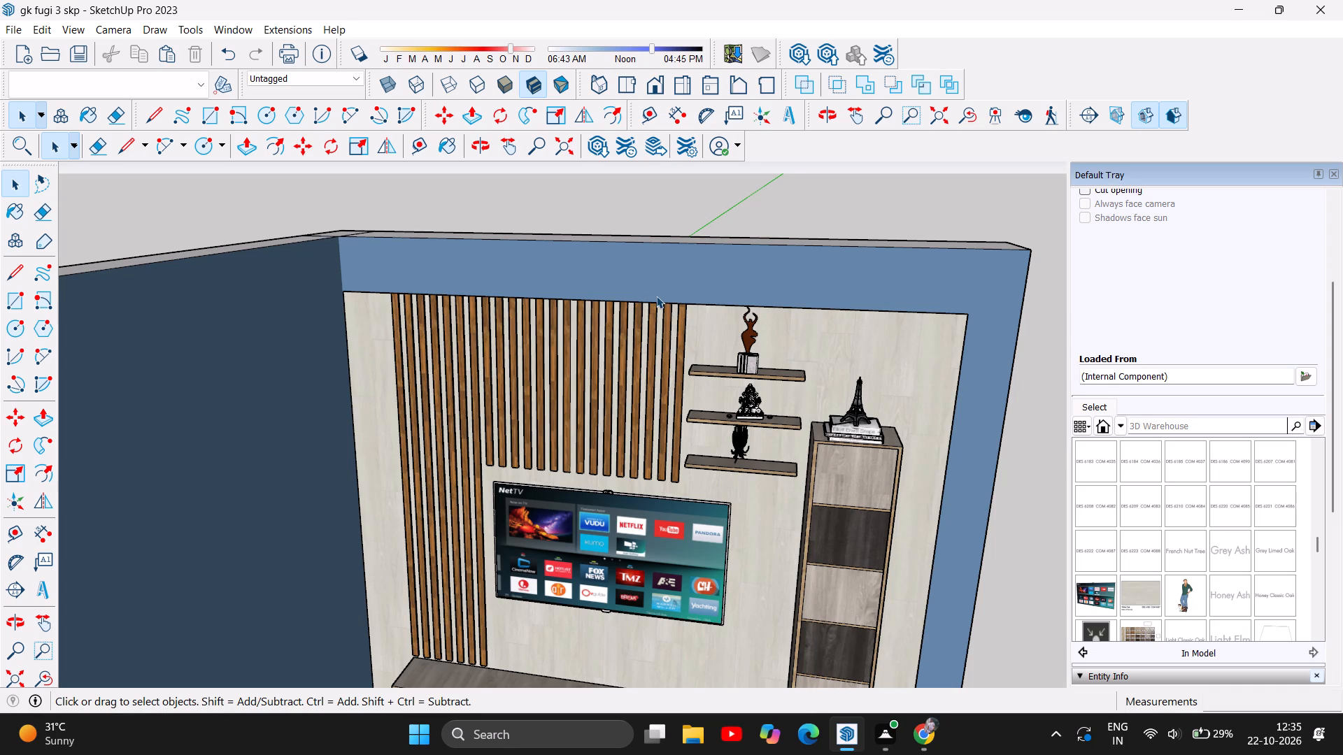
scroll(656, 296, "down", 6)
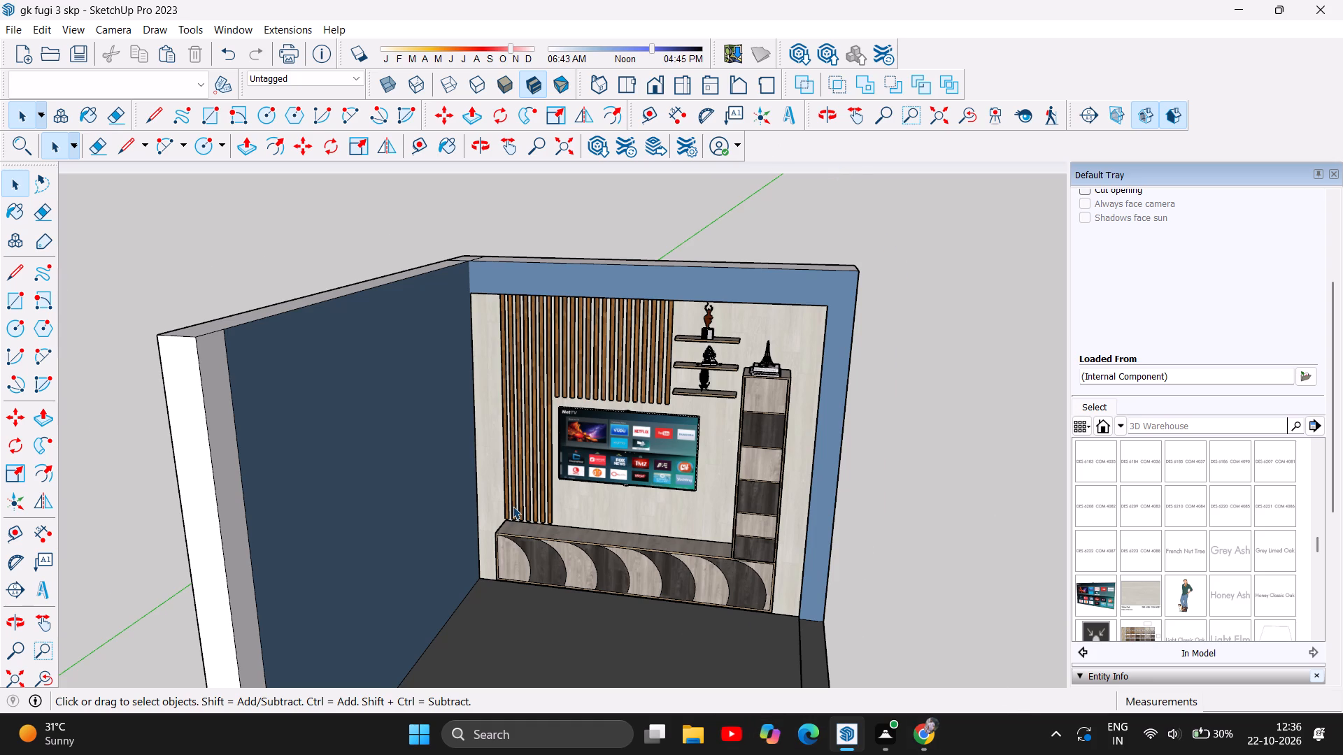
scroll(513, 505, "up", 3)
scroll(524, 592, "up", 6)
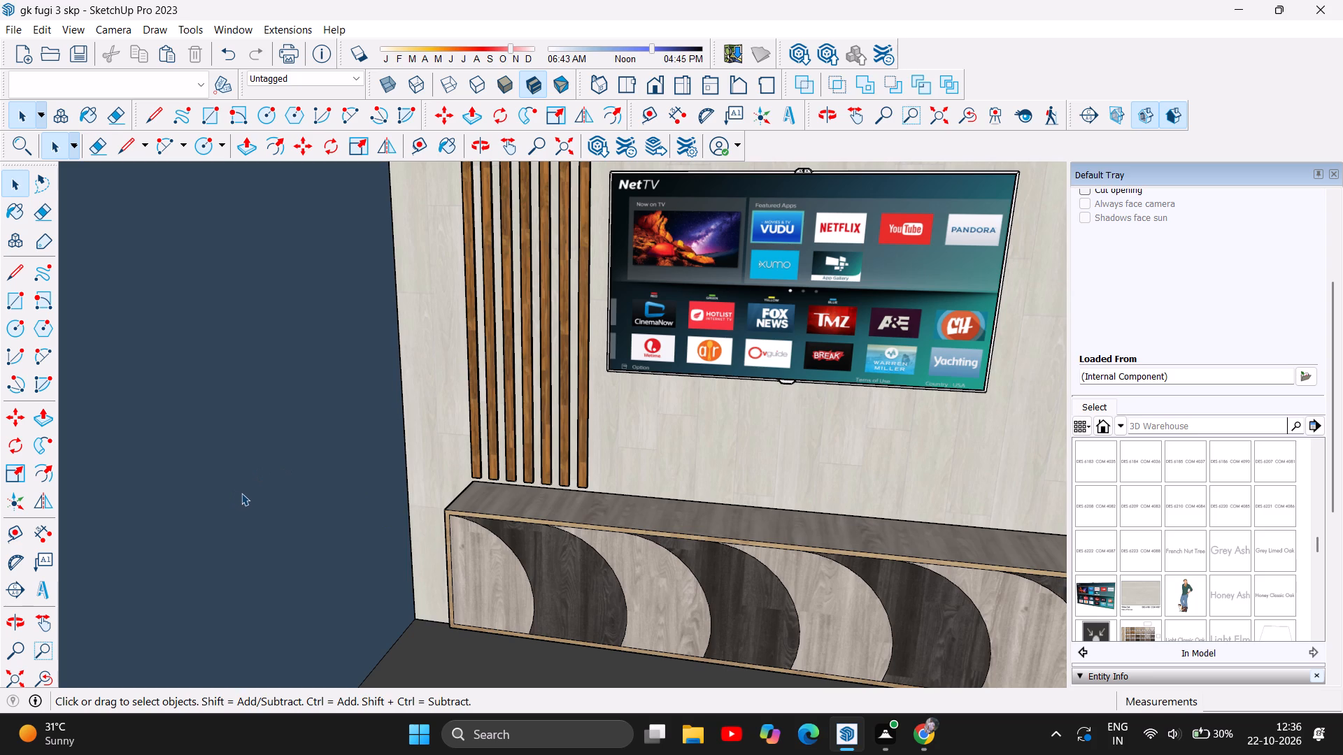
scroll(241, 493, "down", 6)
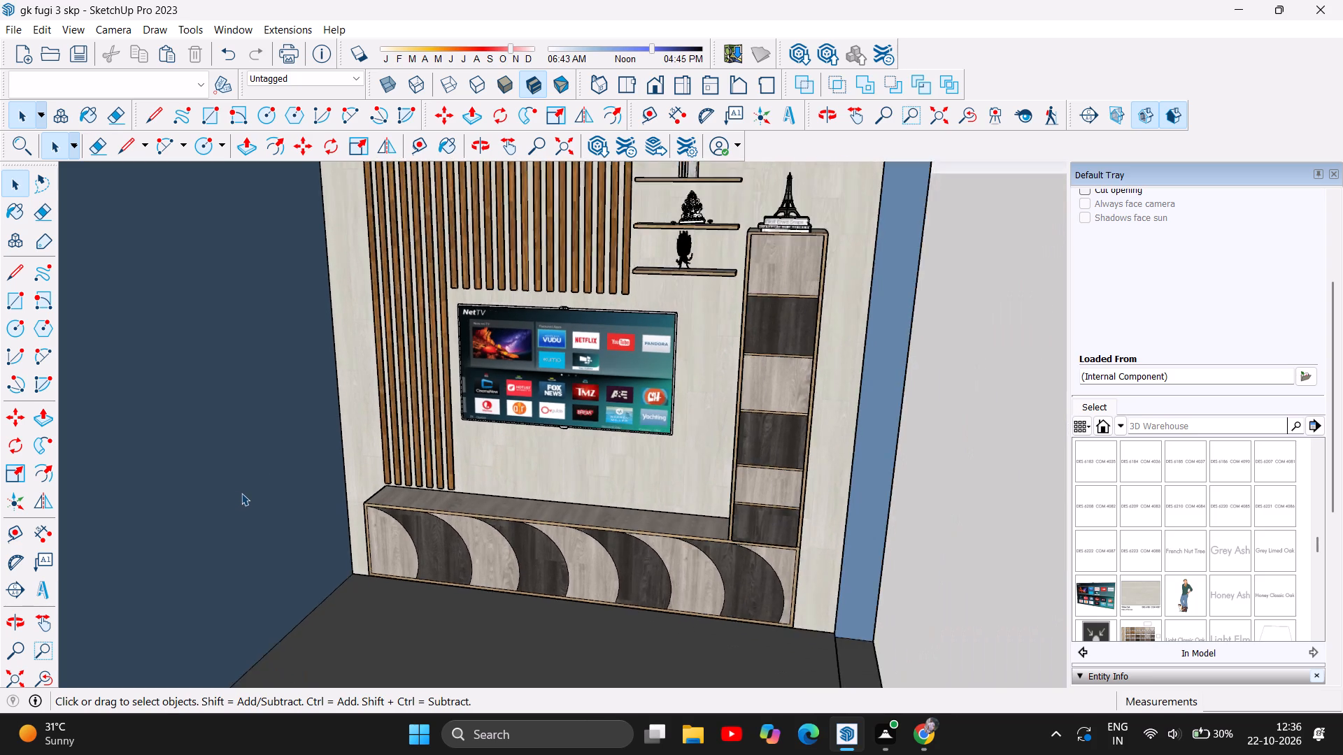
scroll(241, 493, "down", 2)
scroll(241, 493, "up", 1)
scroll(250, 502, "down", 2)
scroll(250, 502, "up", 2)
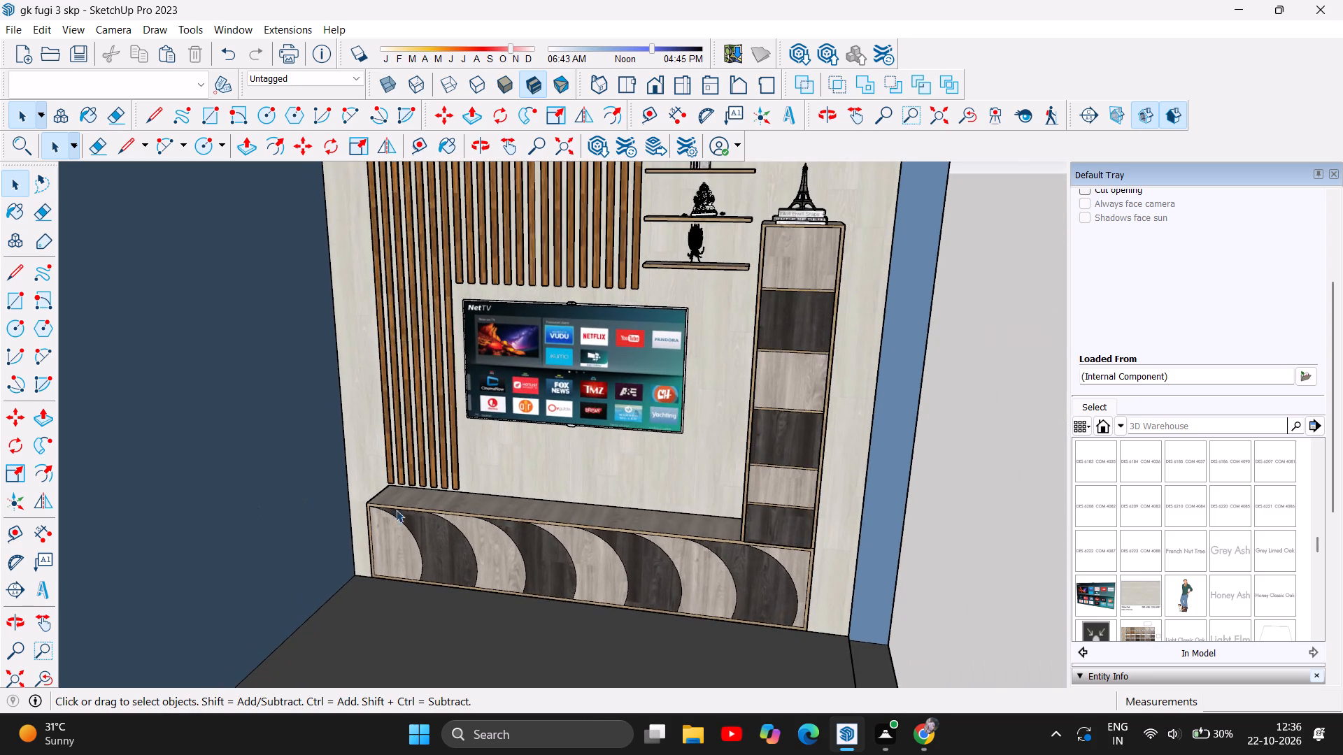
scroll(429, 495, "up", 3)
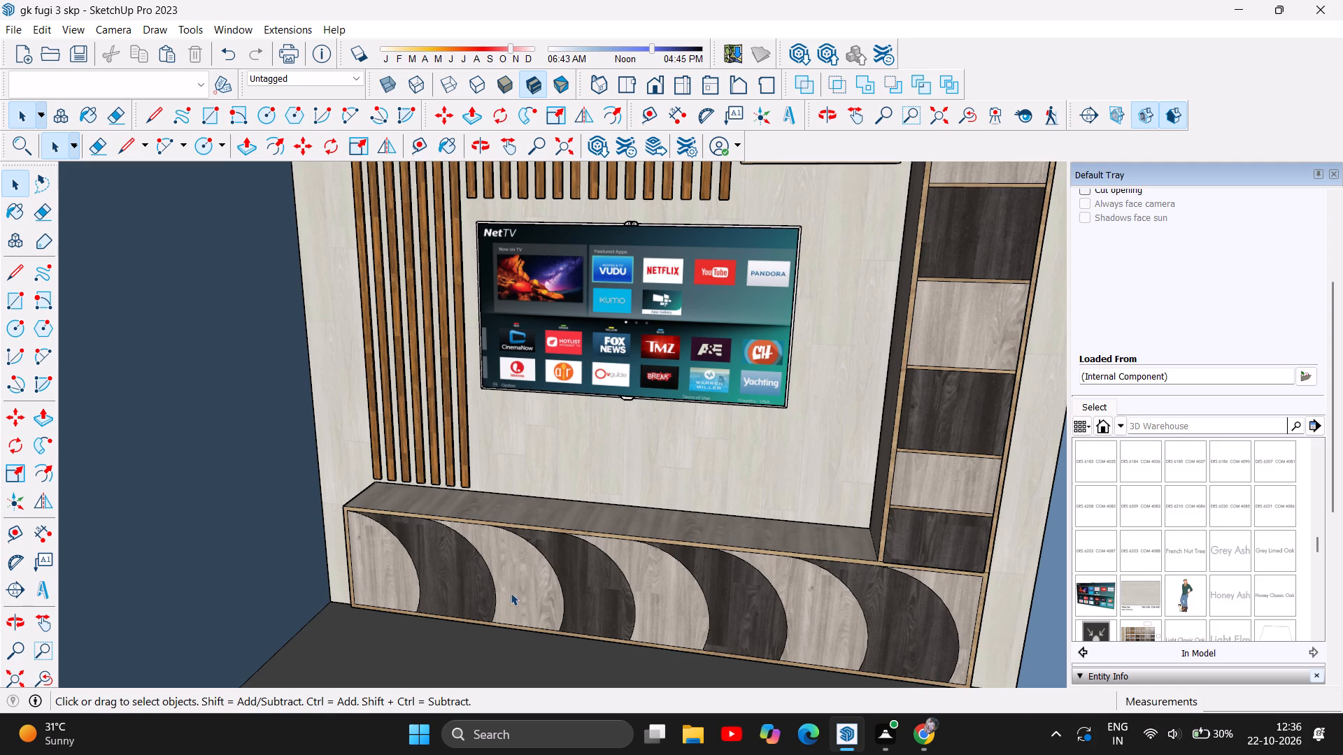
scroll(511, 593, "down", 6)
scroll(758, 353, "up", 1)
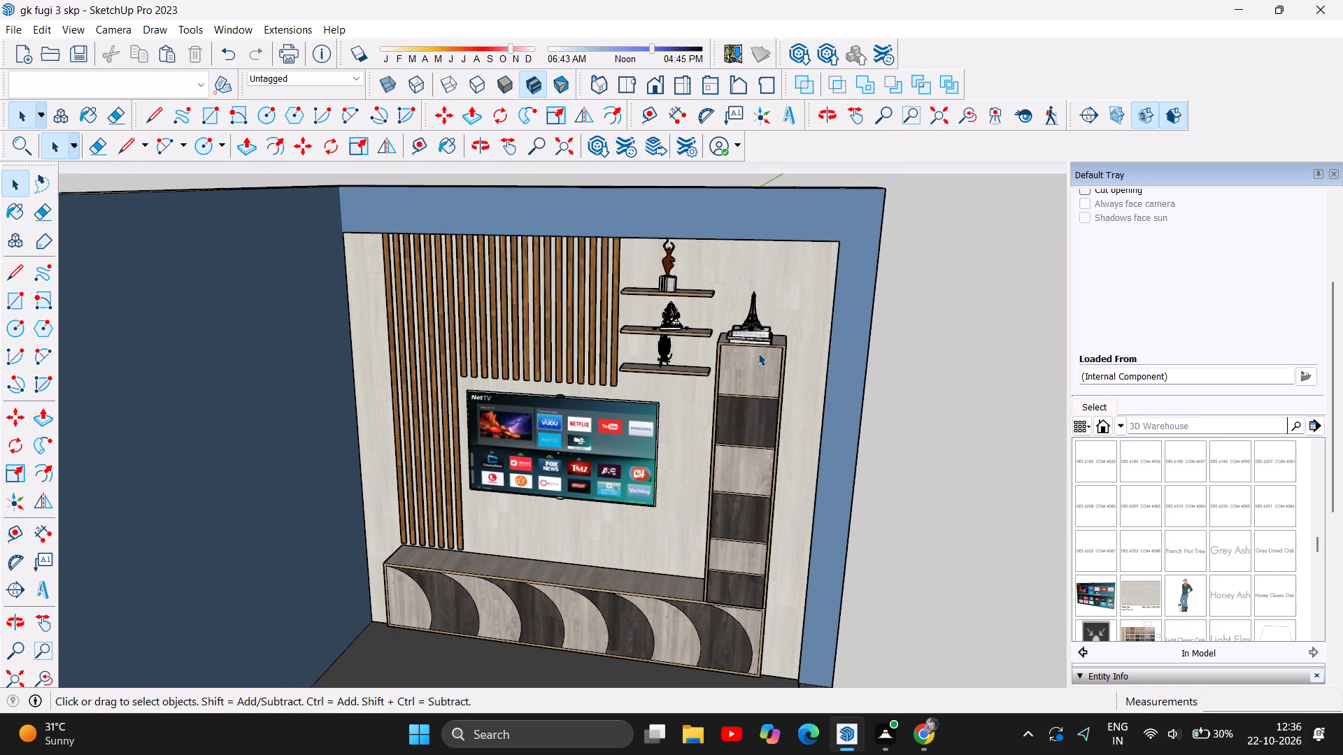
scroll(758, 353, "up", 3)
scroll(758, 353, "down", 3)
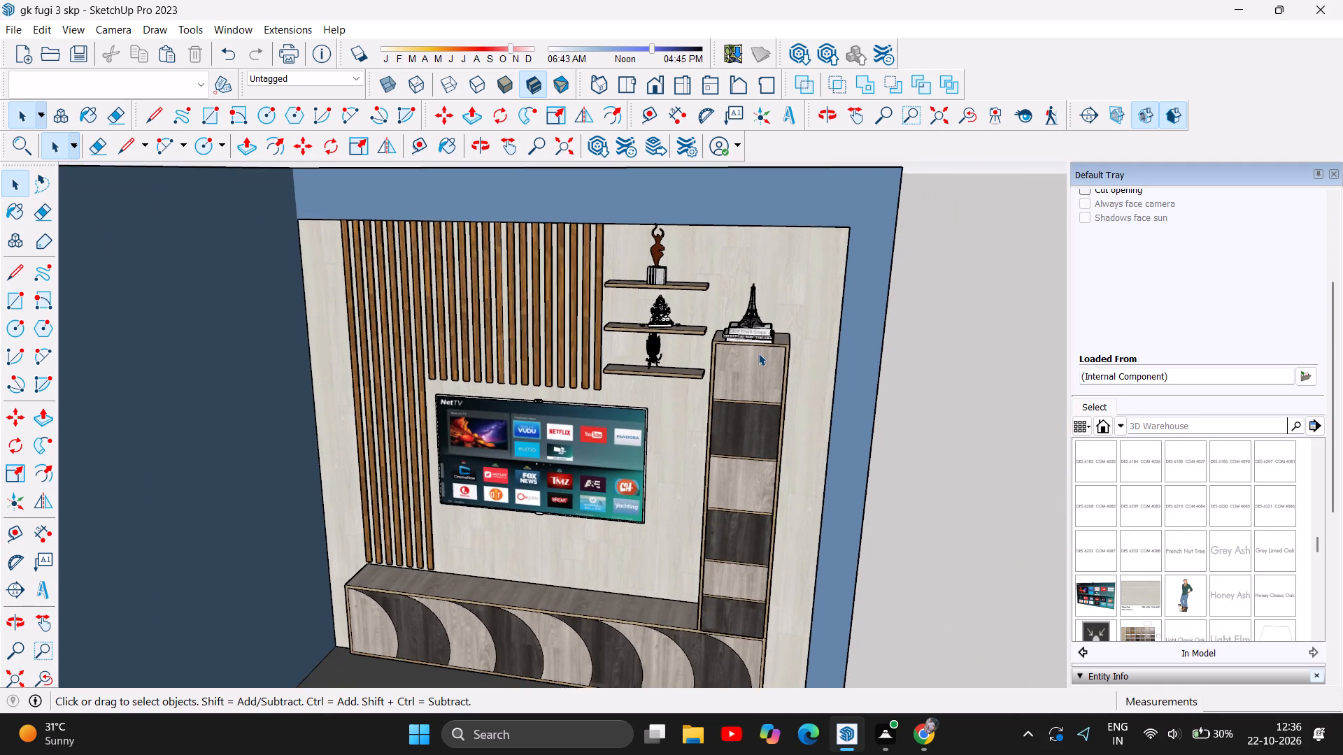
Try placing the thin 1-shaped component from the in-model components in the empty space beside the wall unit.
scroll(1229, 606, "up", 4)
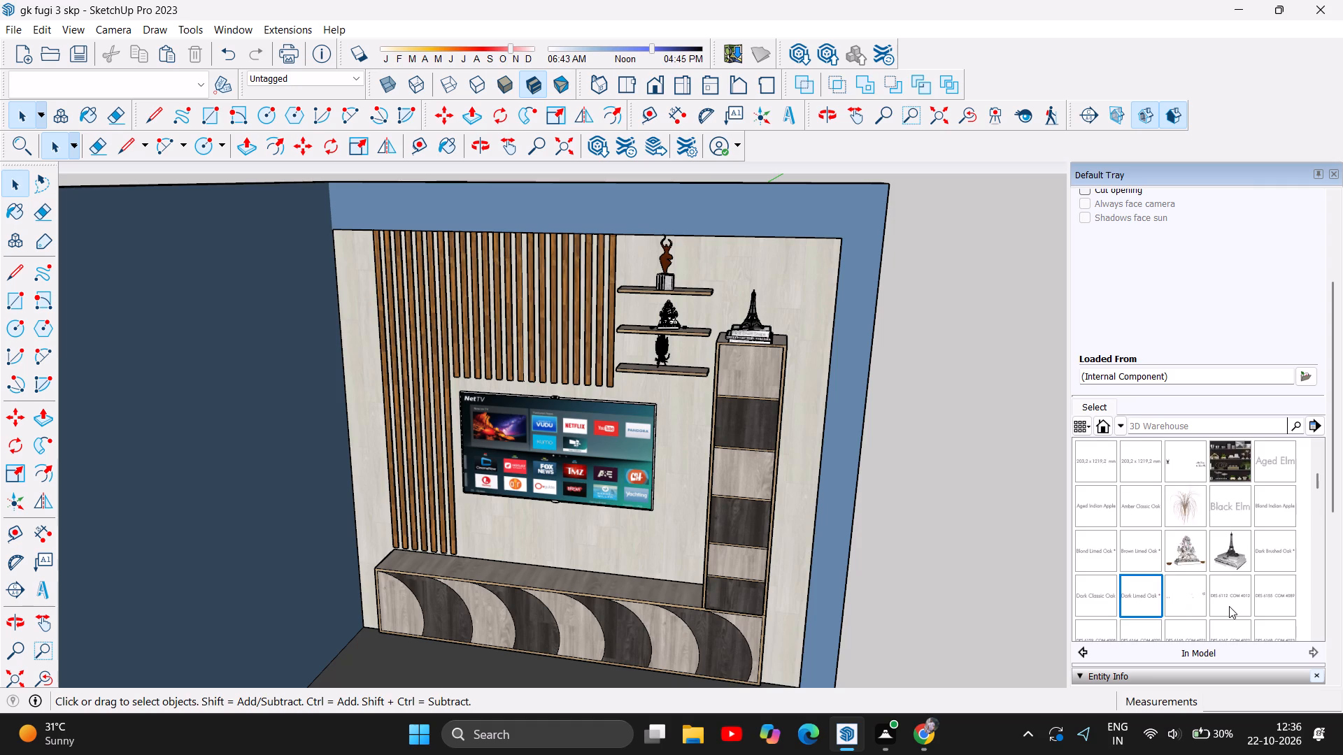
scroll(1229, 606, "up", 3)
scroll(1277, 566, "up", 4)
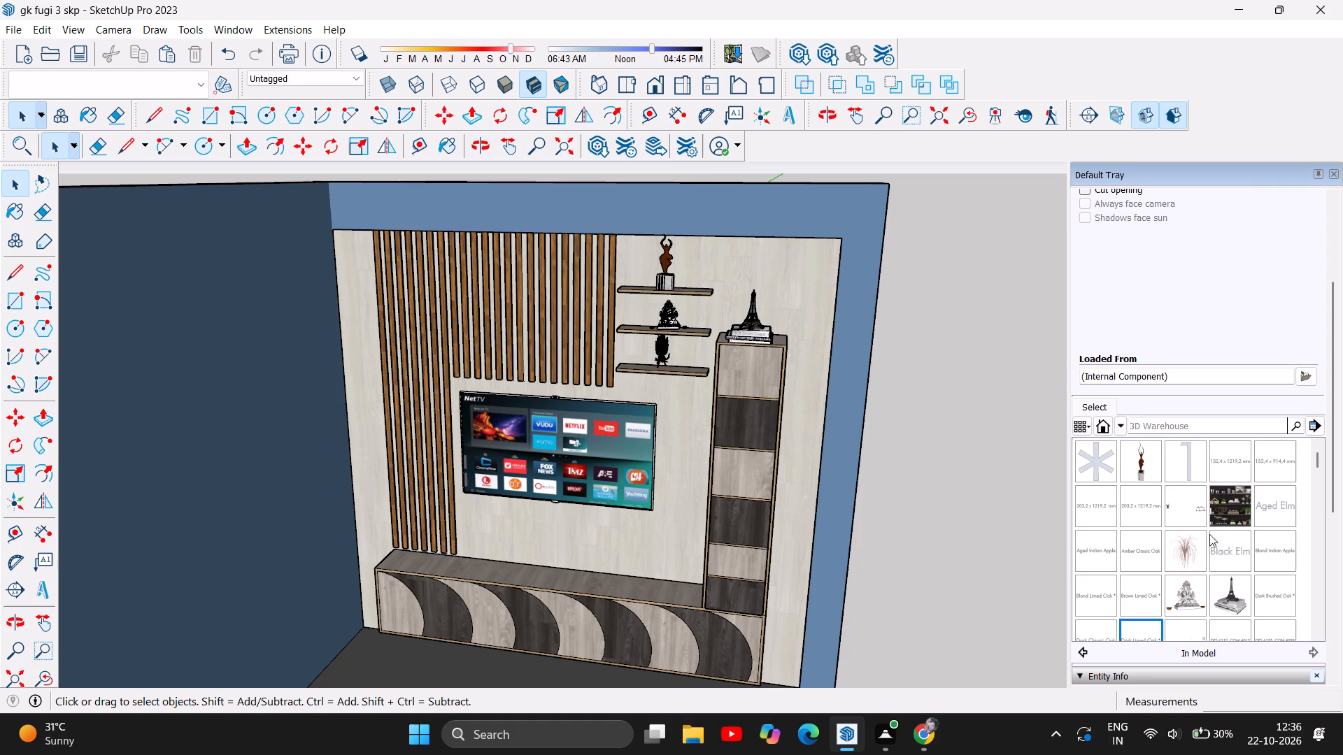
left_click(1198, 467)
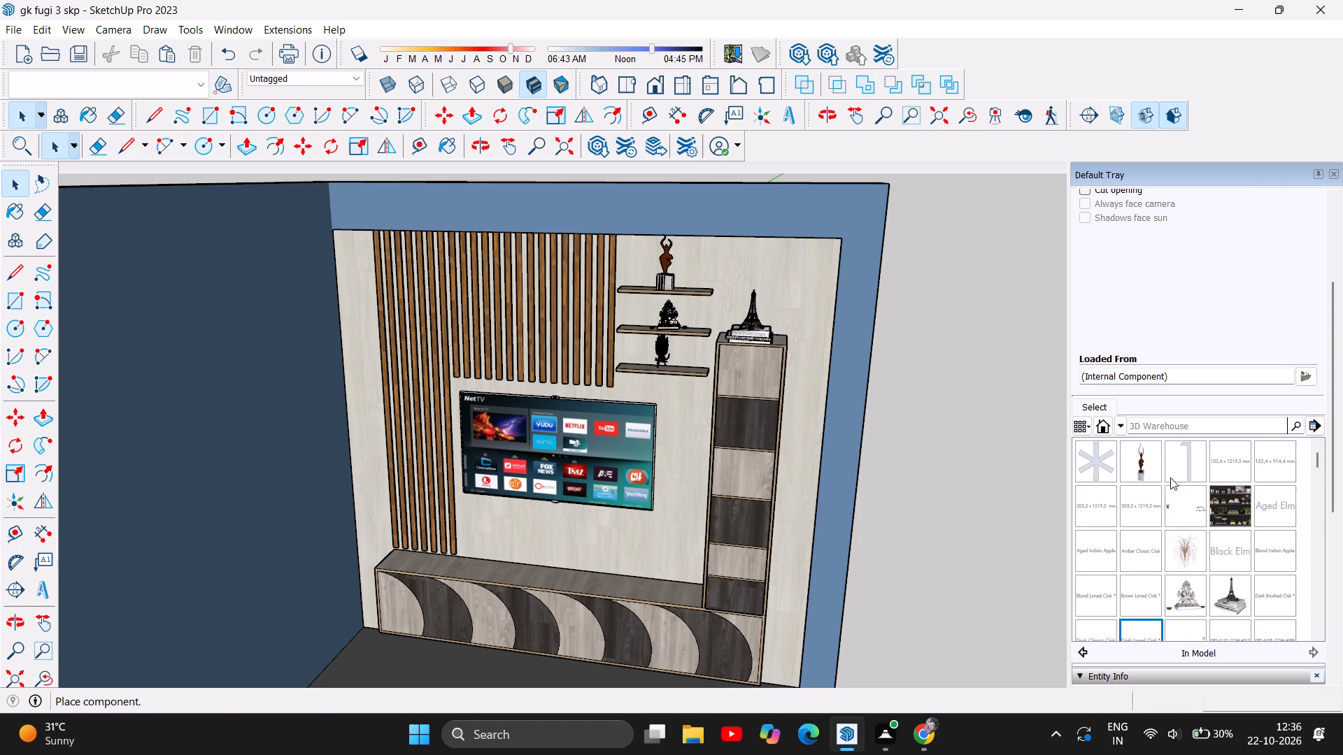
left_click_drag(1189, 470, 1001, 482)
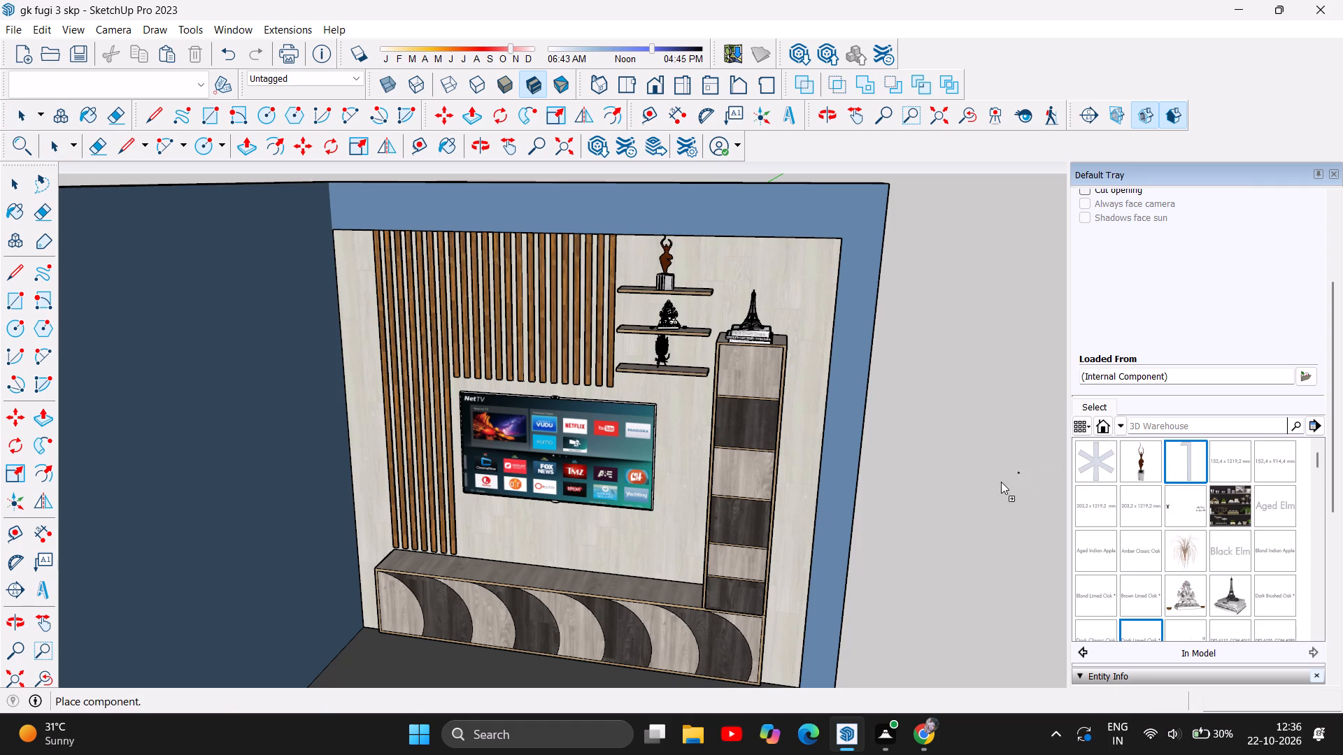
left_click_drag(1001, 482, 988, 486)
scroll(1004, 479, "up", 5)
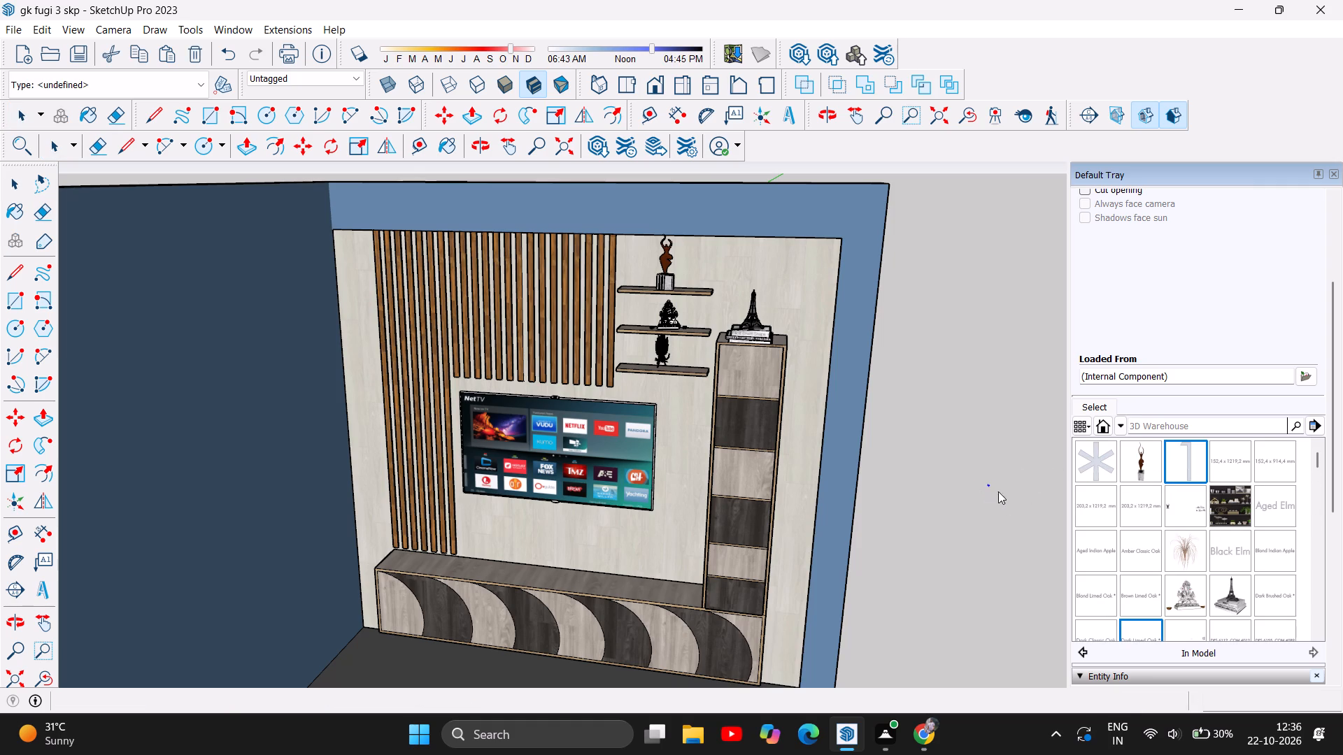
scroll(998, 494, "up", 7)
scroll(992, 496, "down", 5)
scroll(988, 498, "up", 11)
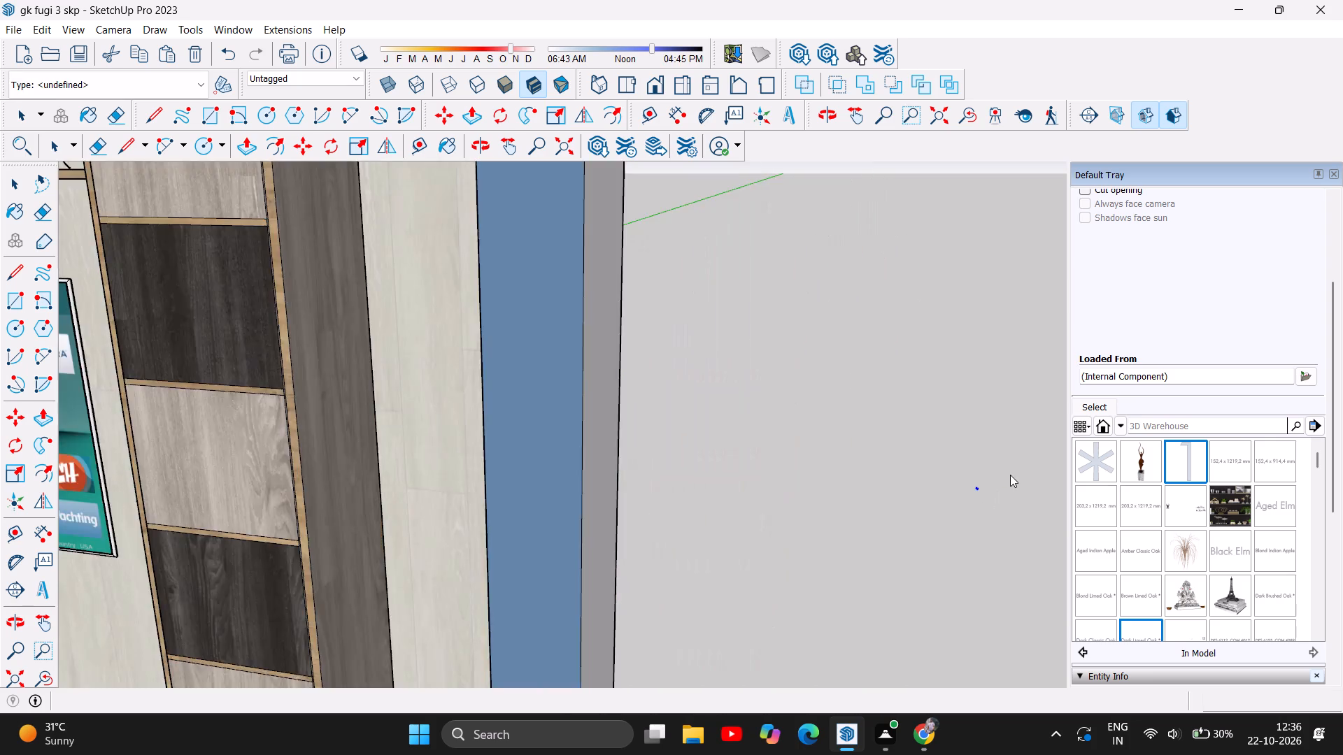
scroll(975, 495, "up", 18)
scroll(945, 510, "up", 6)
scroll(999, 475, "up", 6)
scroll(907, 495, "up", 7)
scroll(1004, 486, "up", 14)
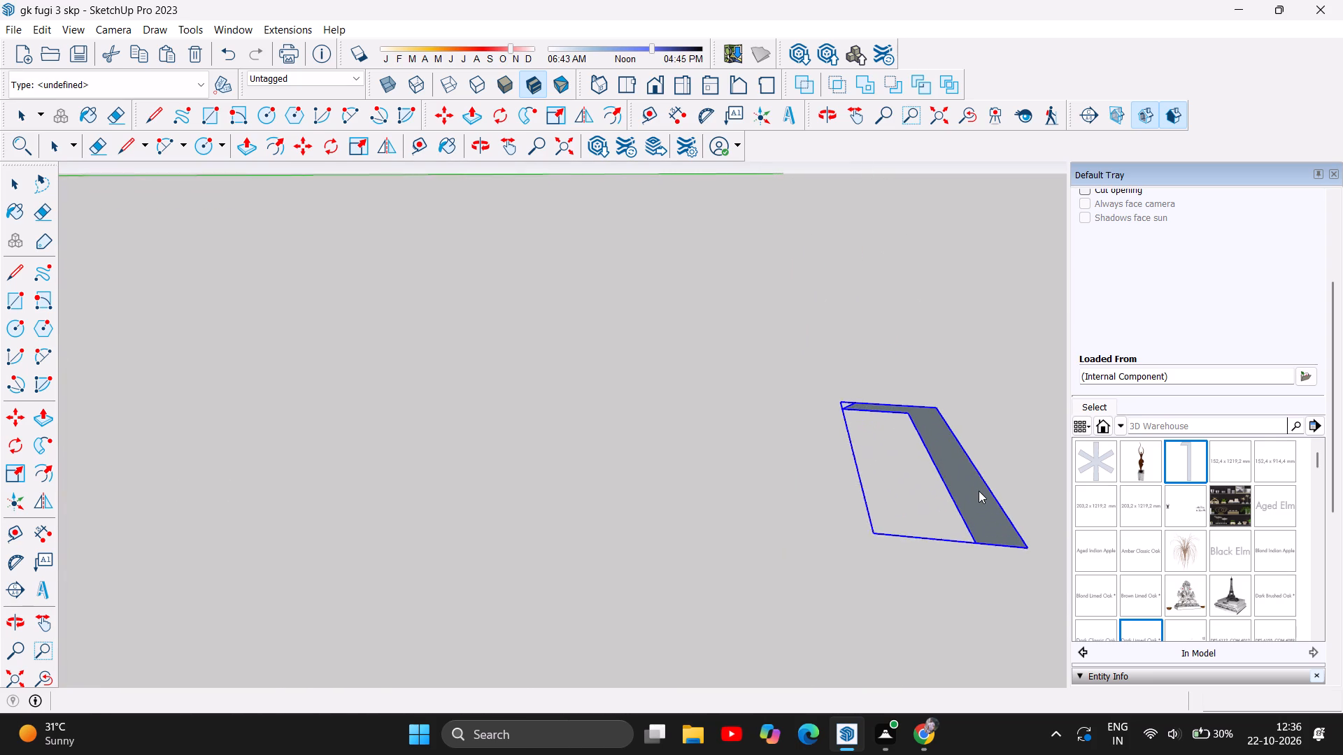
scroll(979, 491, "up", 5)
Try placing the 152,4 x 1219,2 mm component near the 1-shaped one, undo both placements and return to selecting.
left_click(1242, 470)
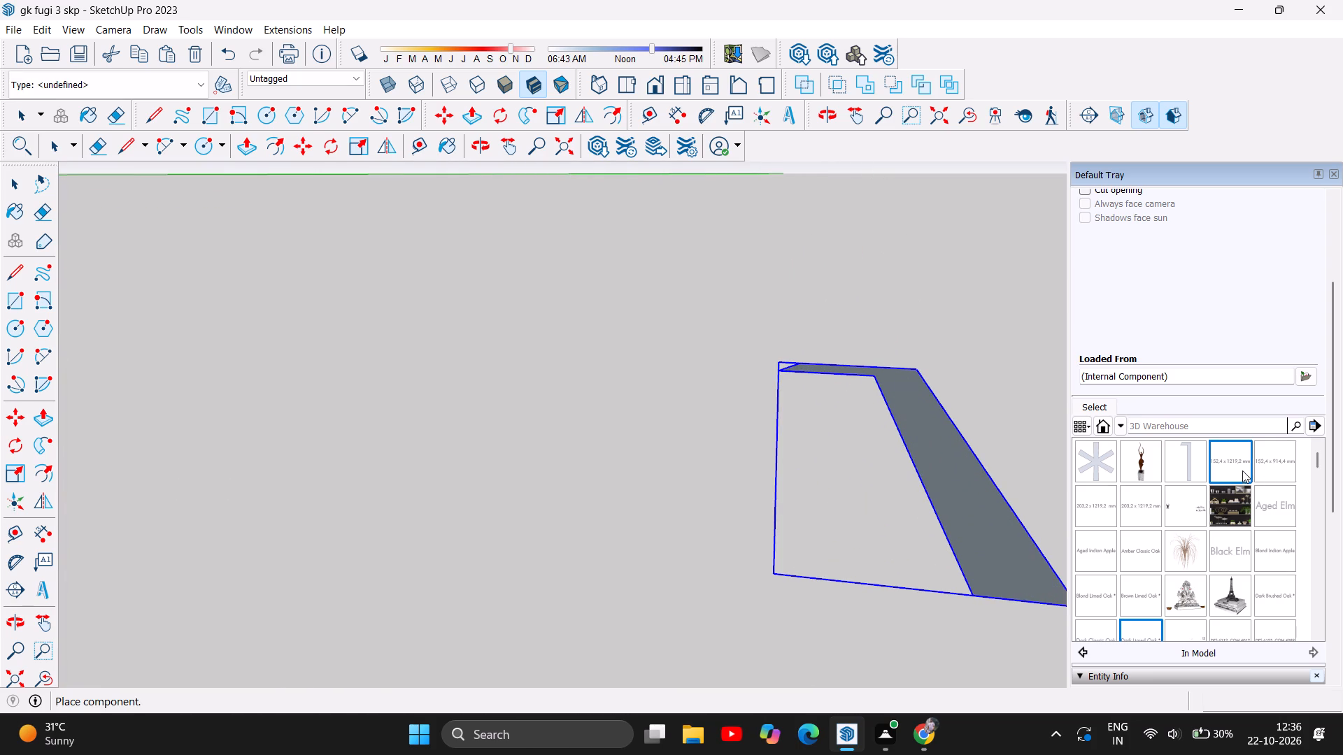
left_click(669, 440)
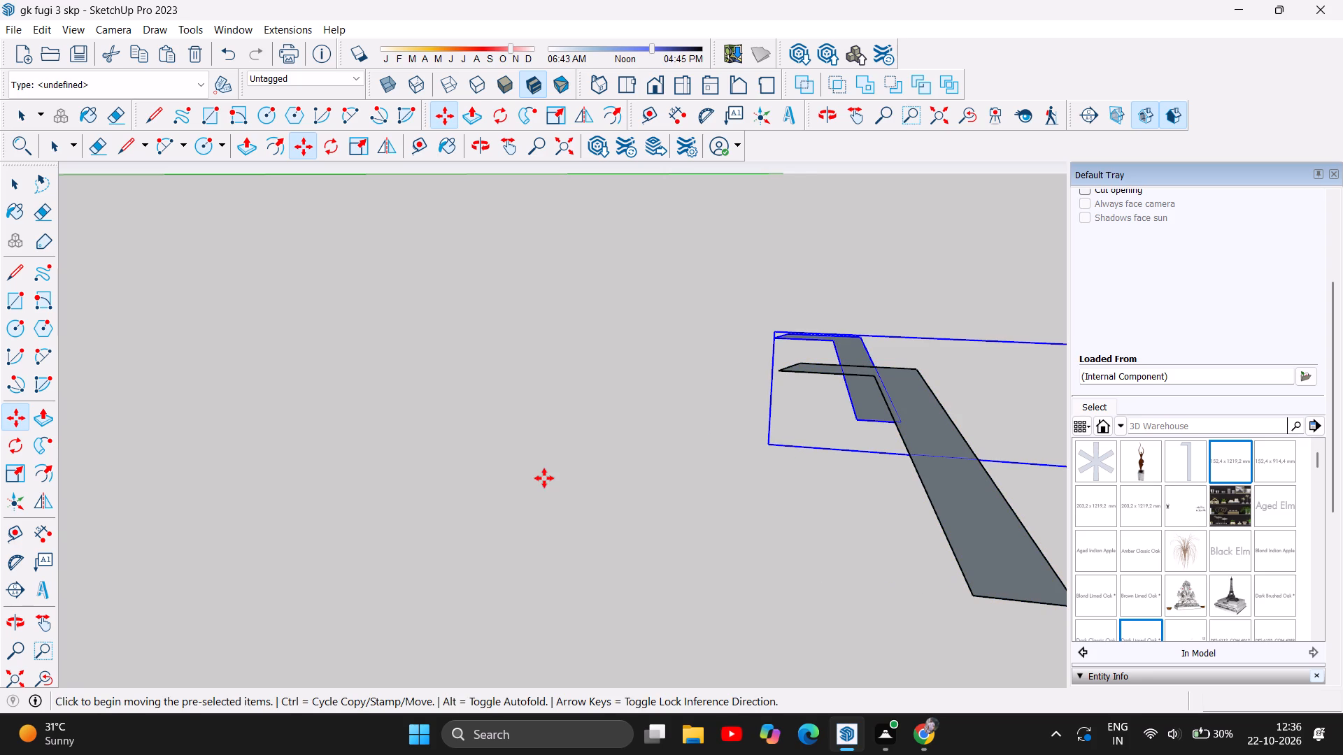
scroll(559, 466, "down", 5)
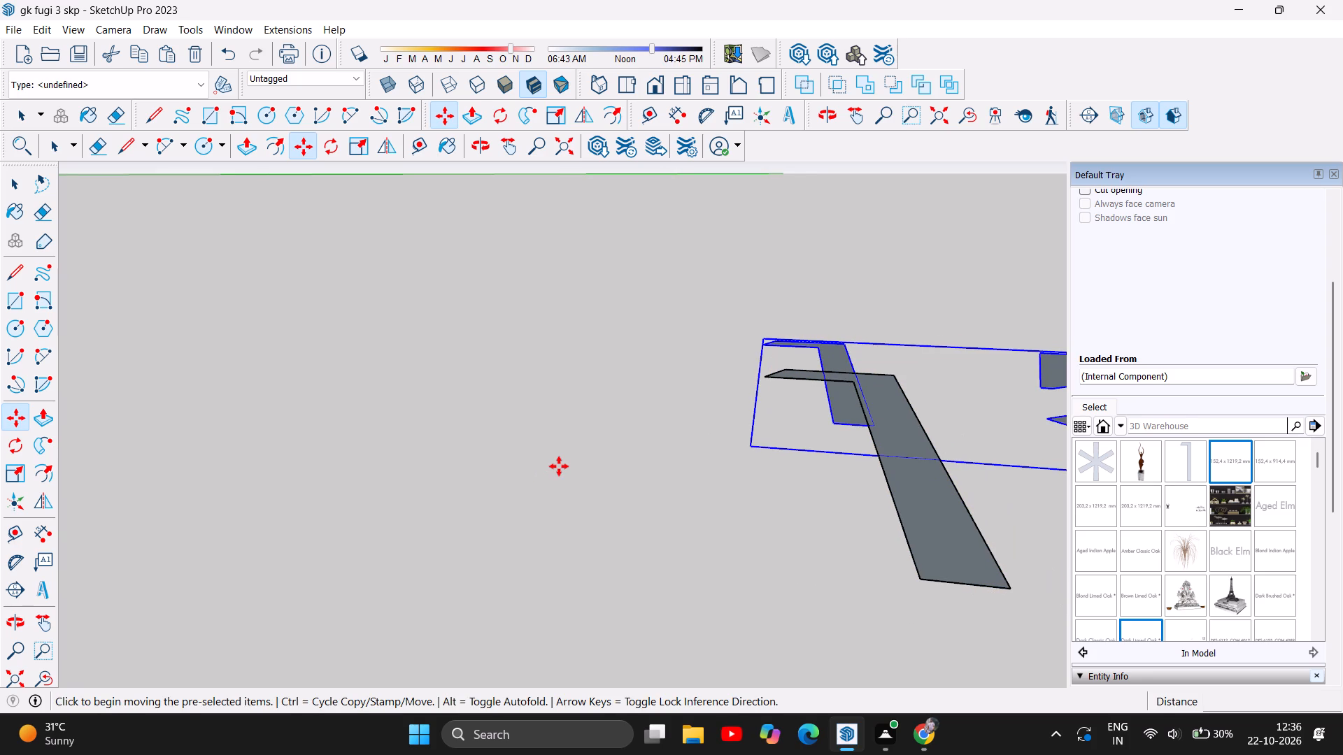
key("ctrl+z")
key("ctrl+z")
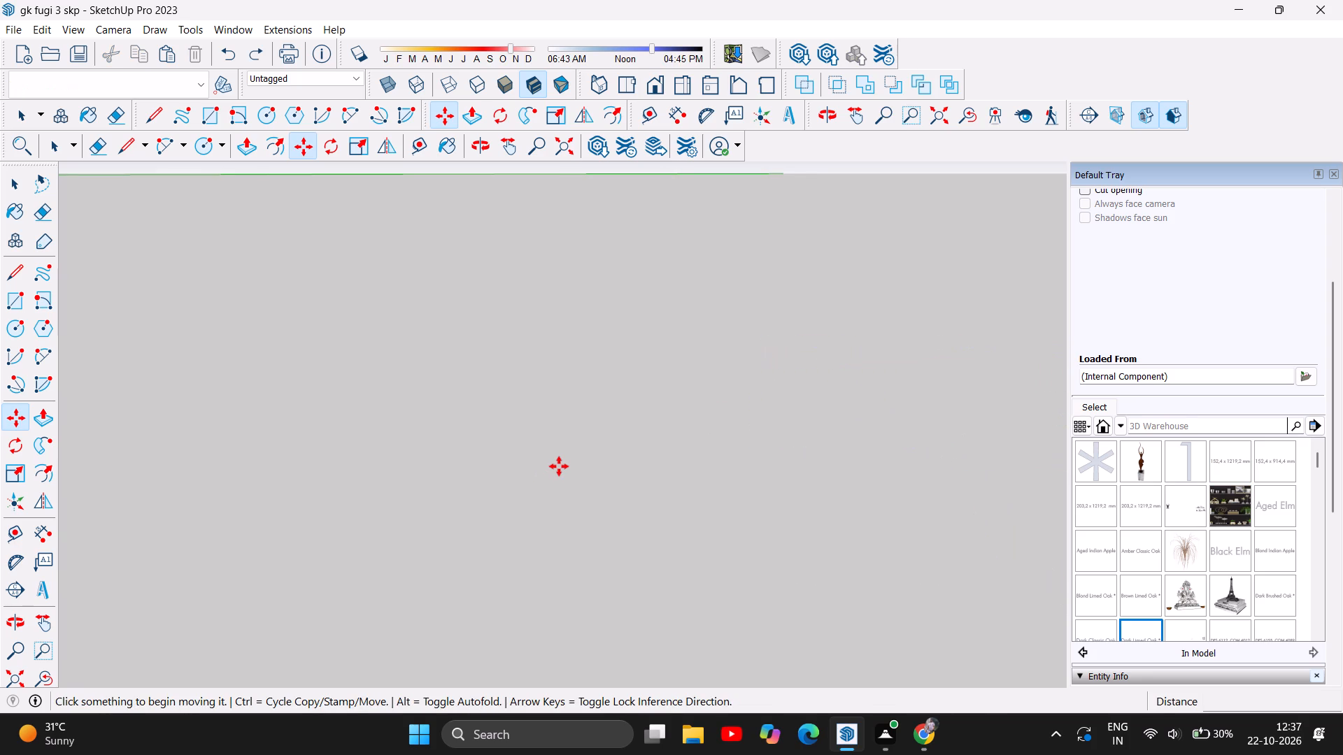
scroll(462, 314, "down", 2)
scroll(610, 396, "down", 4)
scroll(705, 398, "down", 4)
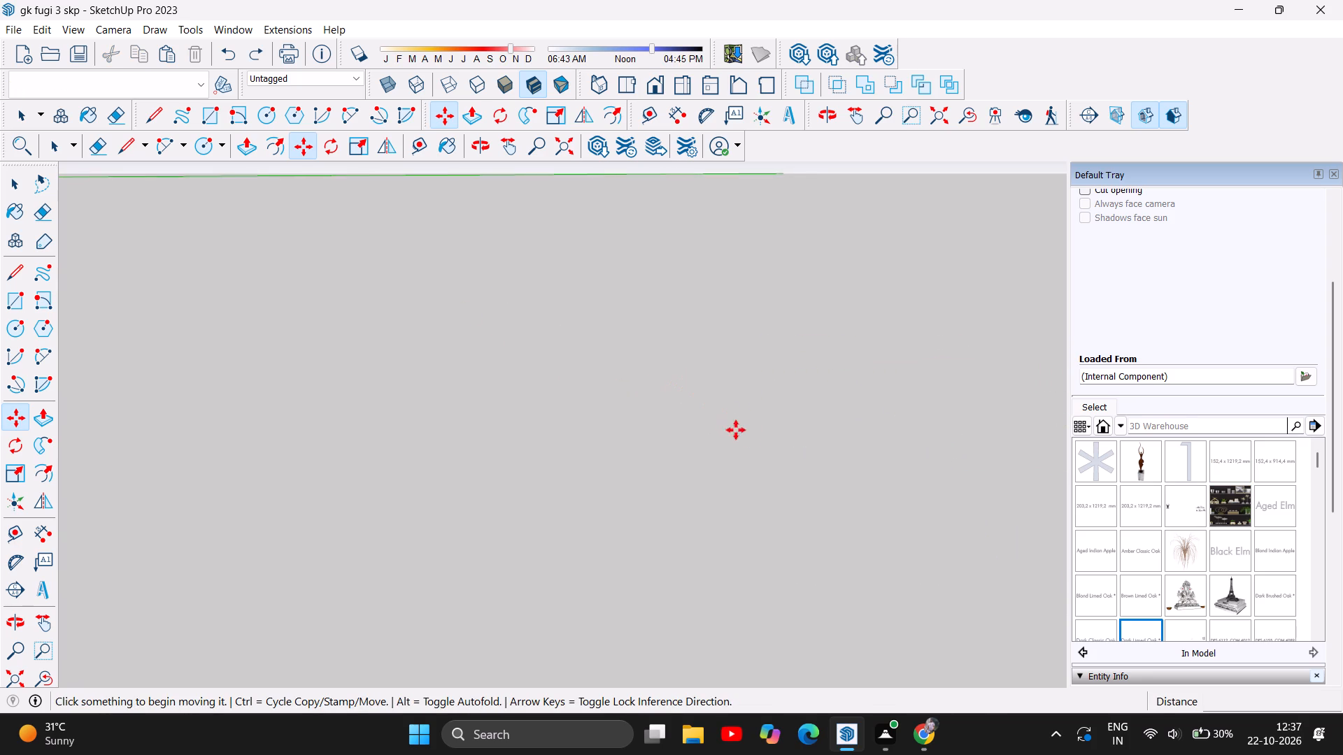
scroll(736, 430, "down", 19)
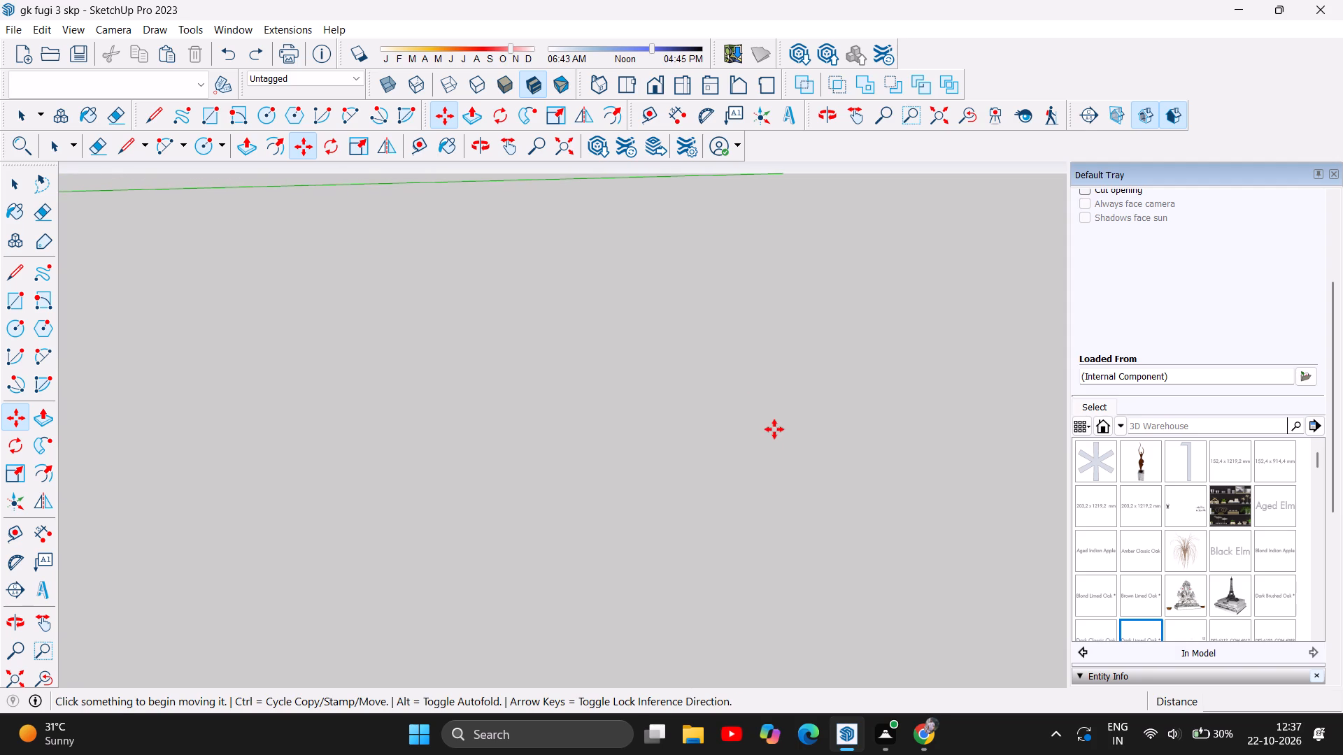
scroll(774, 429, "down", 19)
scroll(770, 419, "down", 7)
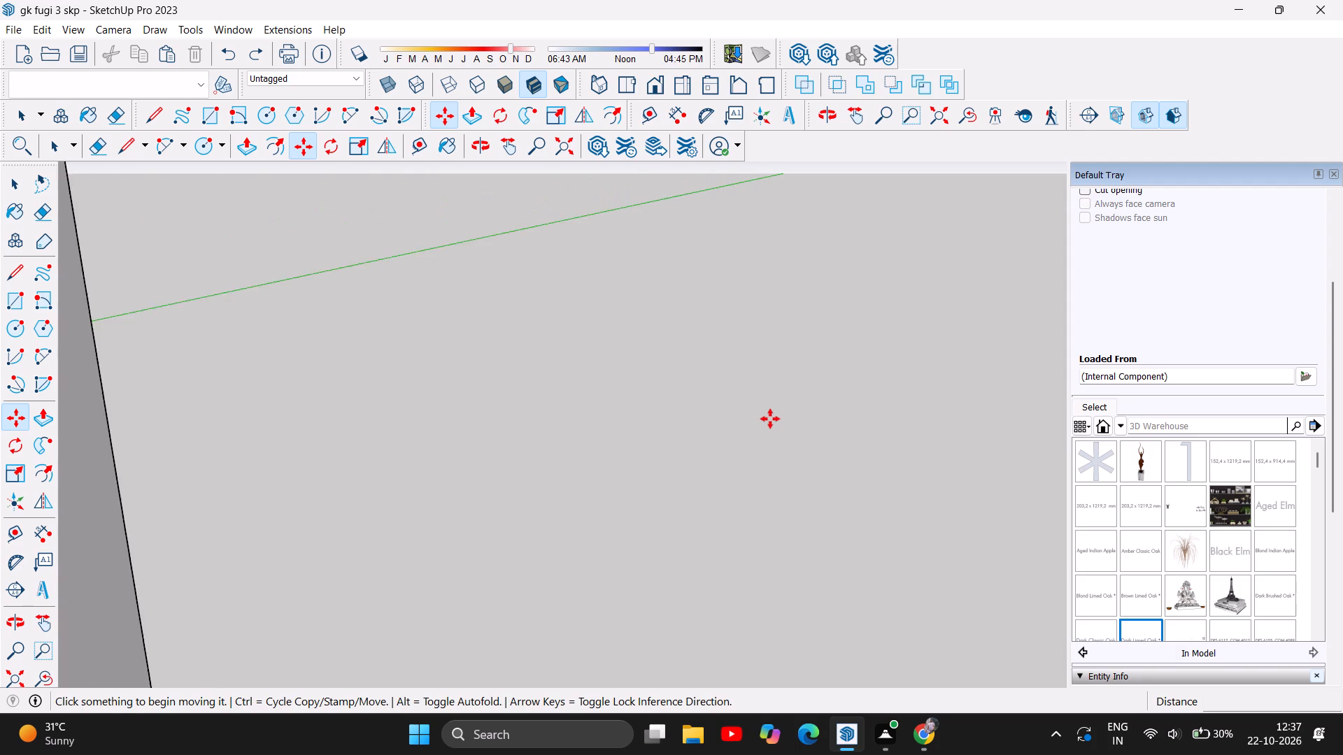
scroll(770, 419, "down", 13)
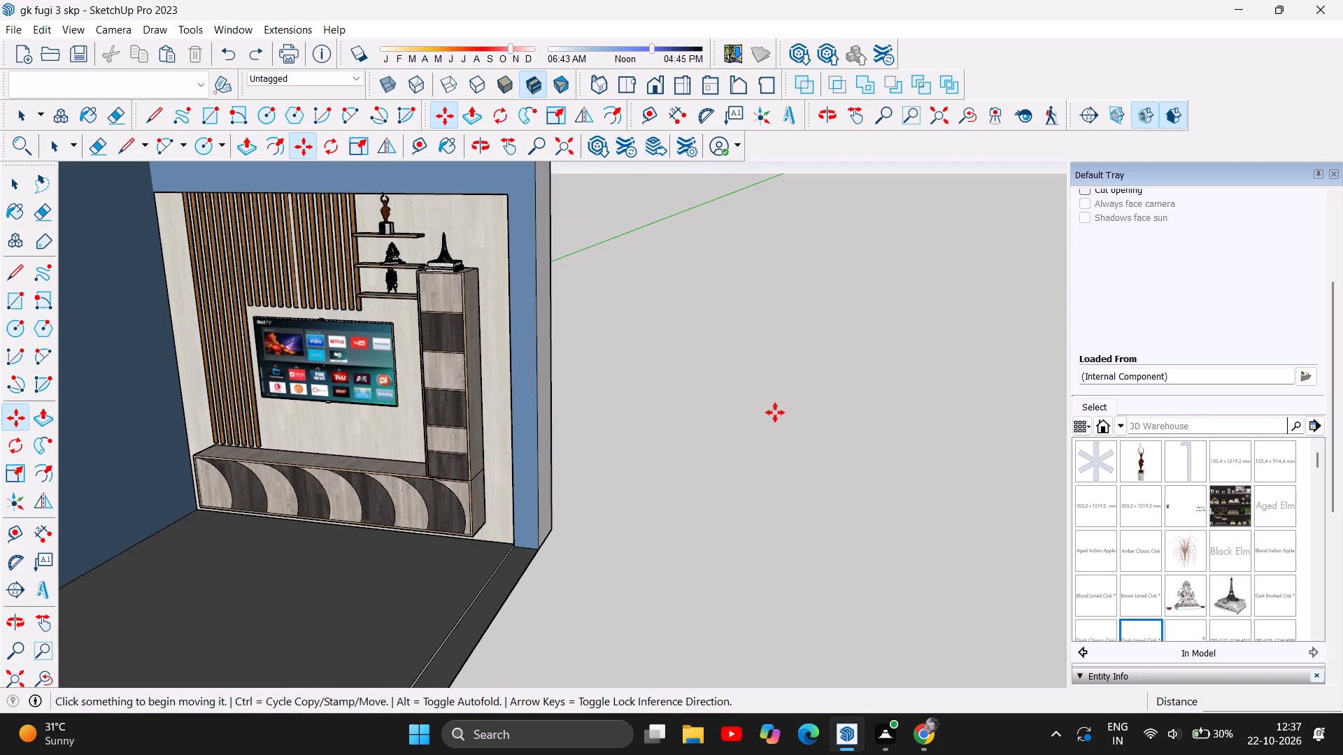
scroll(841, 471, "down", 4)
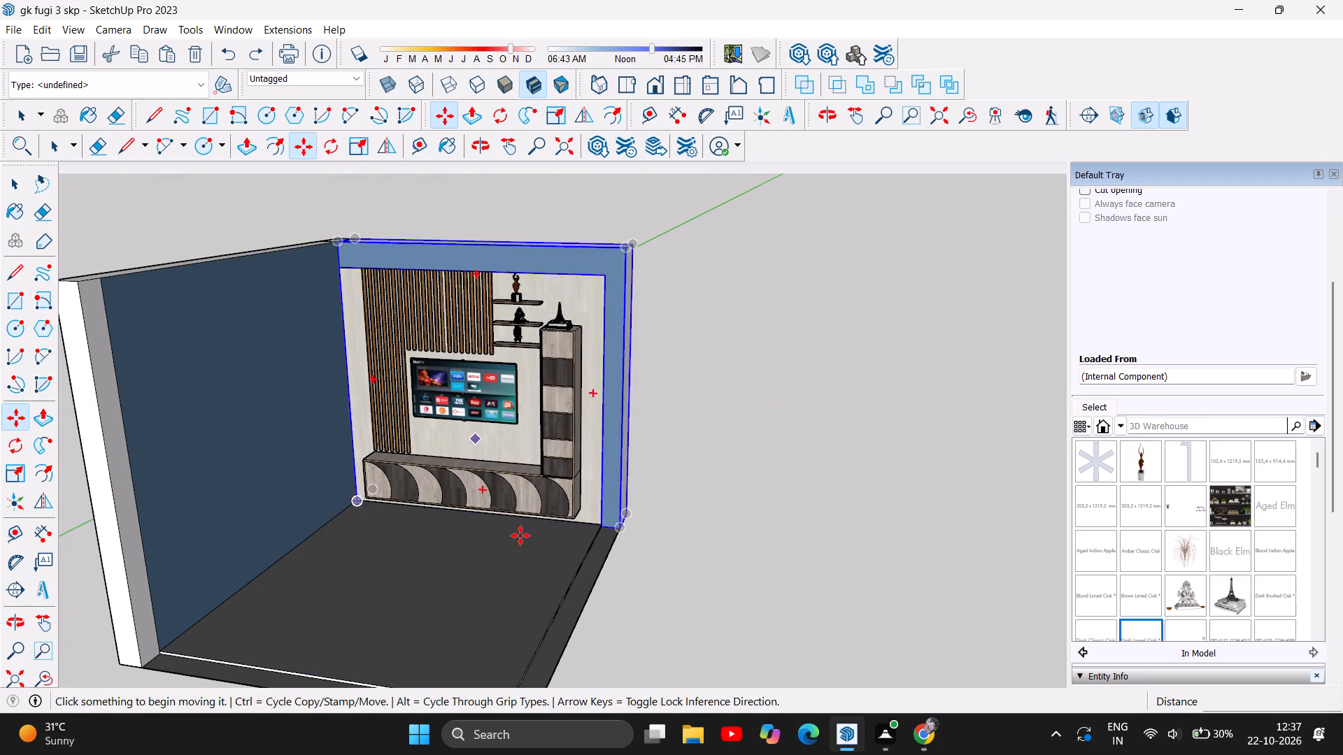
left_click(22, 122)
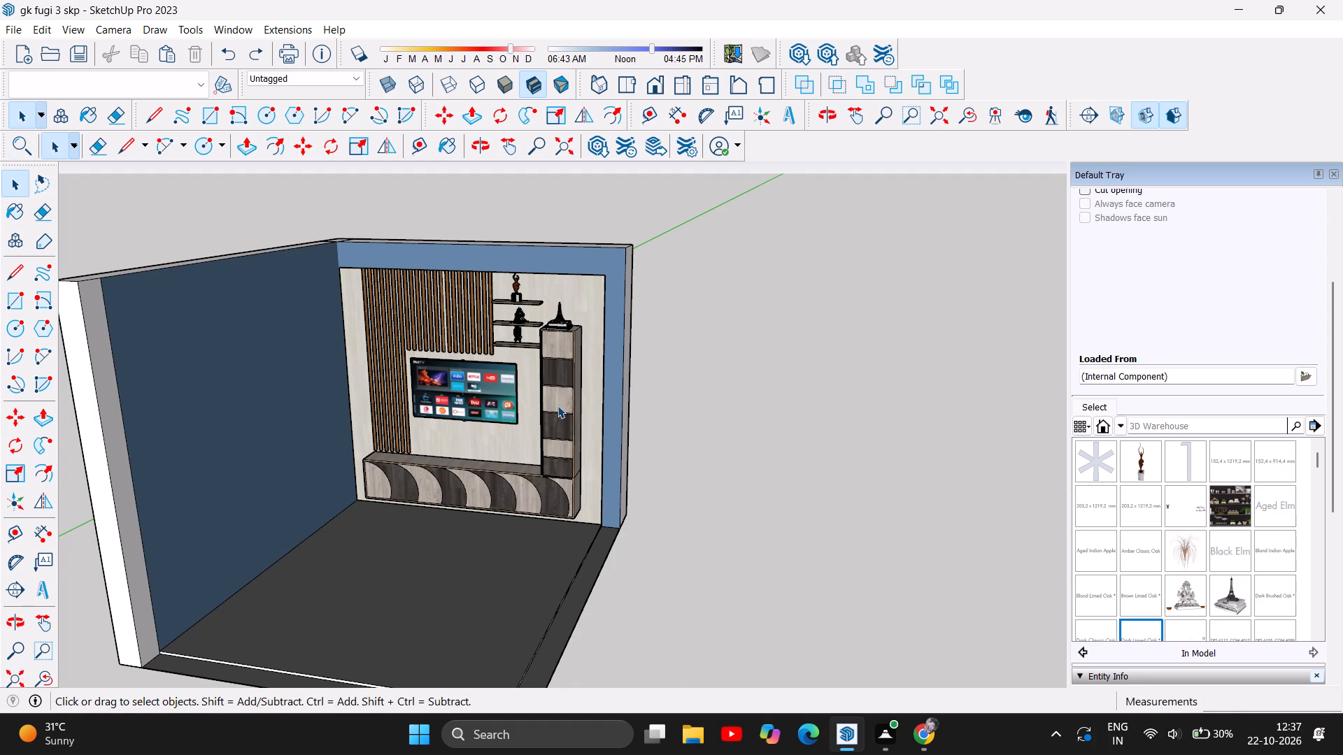
Rotate the Ganesha statue on the middle floating shelf by about 4.3 degrees.
scroll(557, 405, "up", 7)
scroll(464, 196, "up", 2)
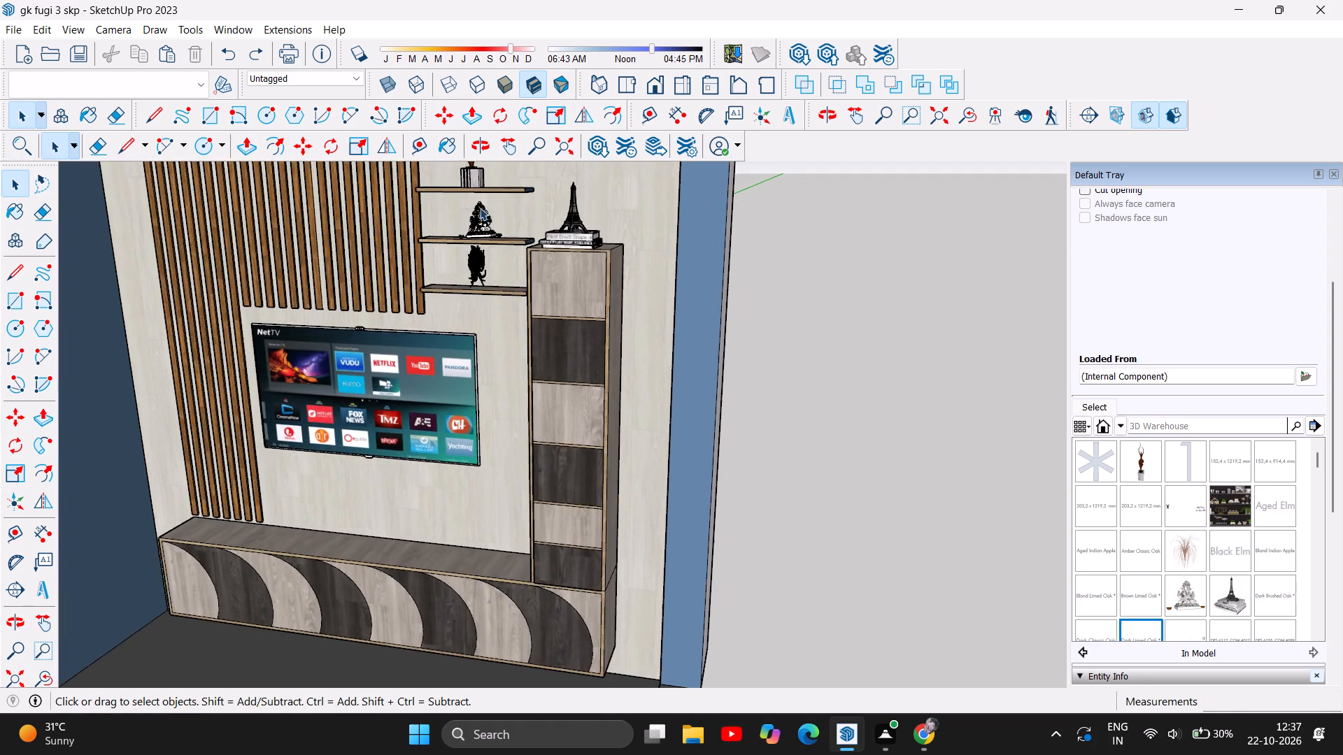
scroll(480, 208, "up", 6)
scroll(574, 183, "up", 6)
scroll(695, 589, "down", 5)
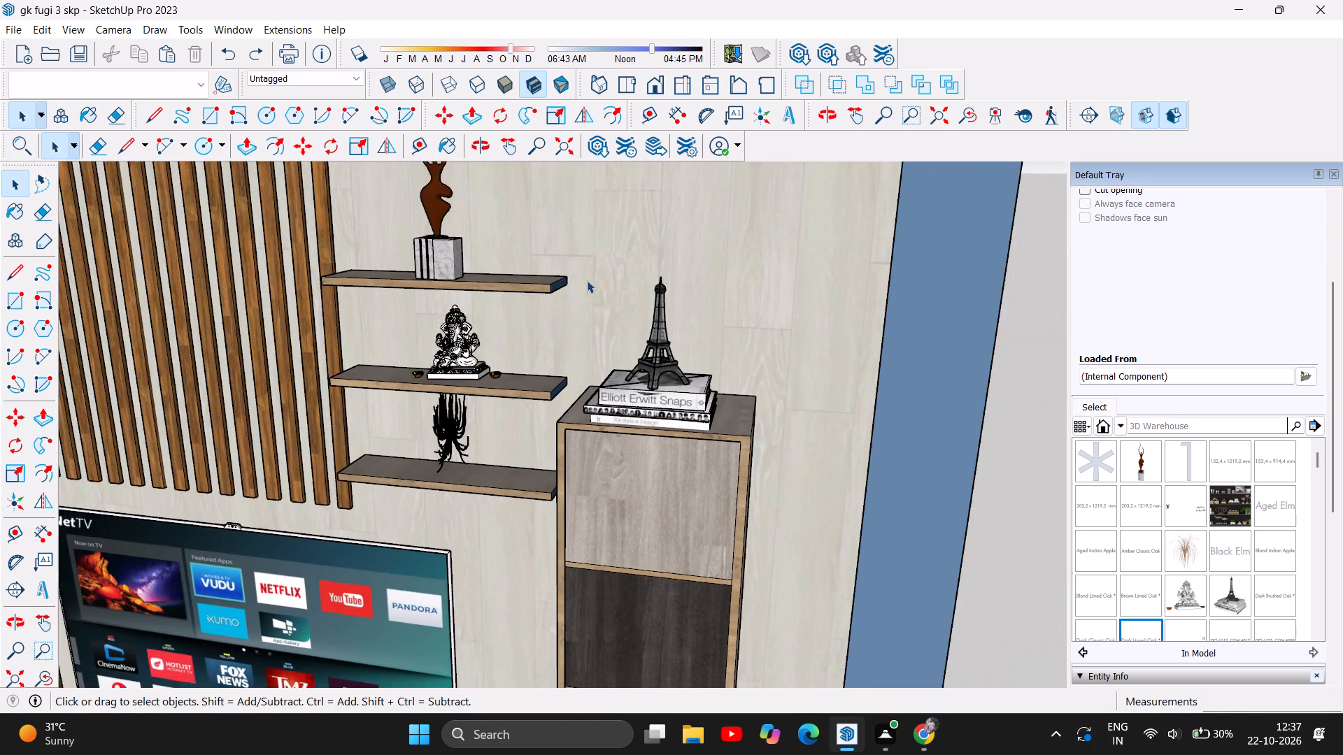
scroll(577, 240, "up", 6)
left_click(350, 408)
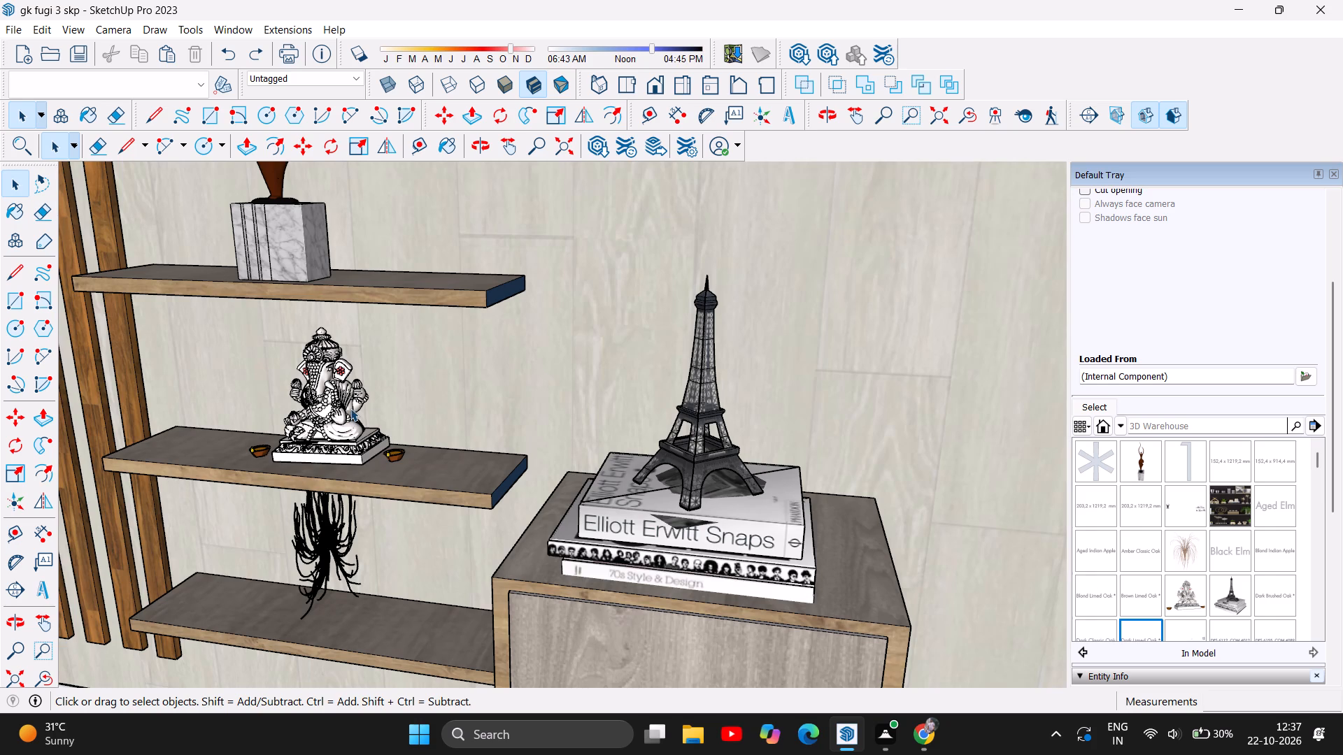
scroll(353, 456, "up", 7)
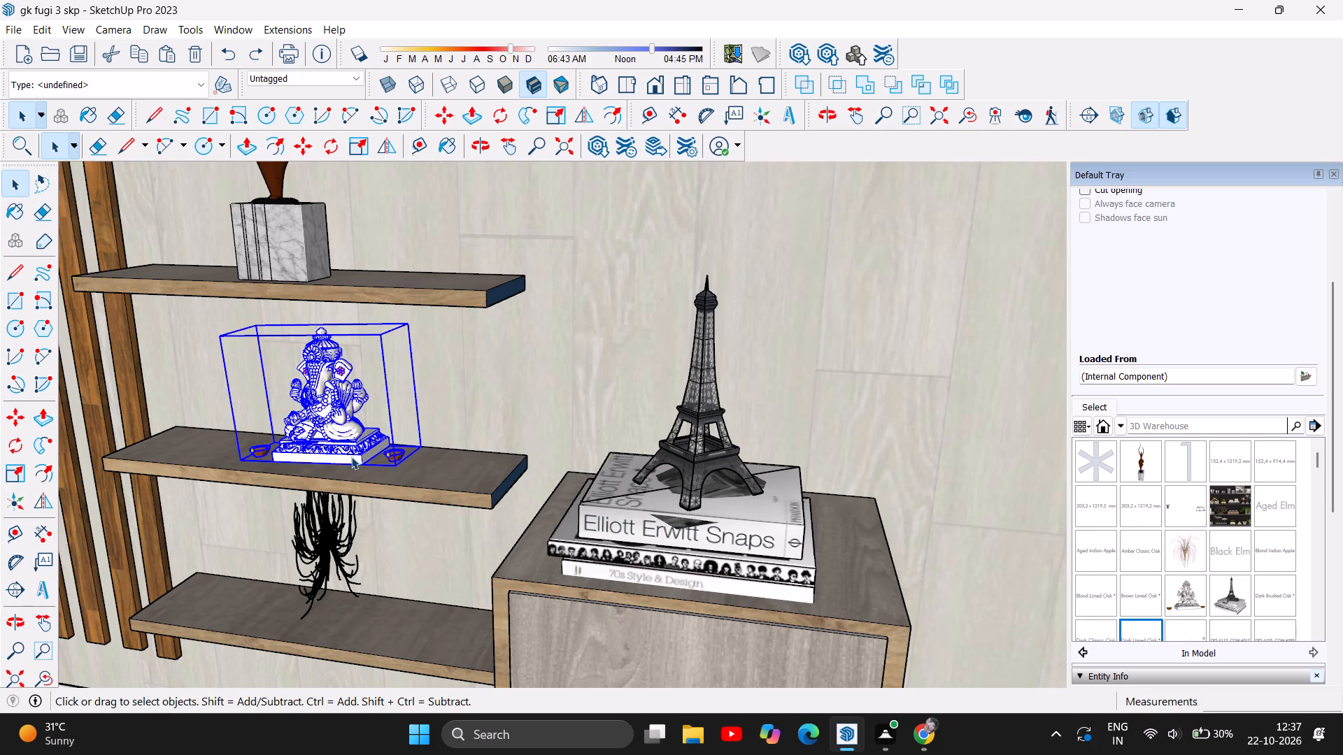
scroll(240, 492, "up", 8)
scroll(370, 411, "up", 6)
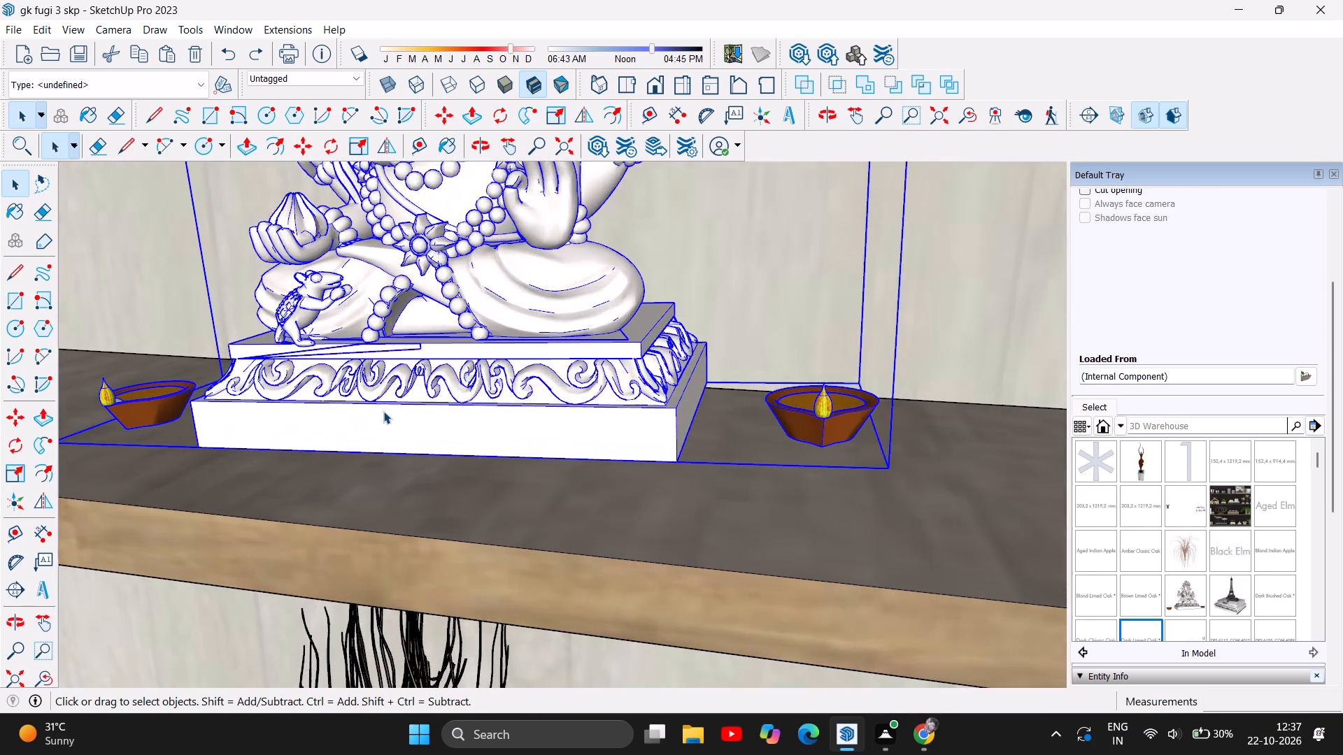
scroll(383, 411, "up", 2)
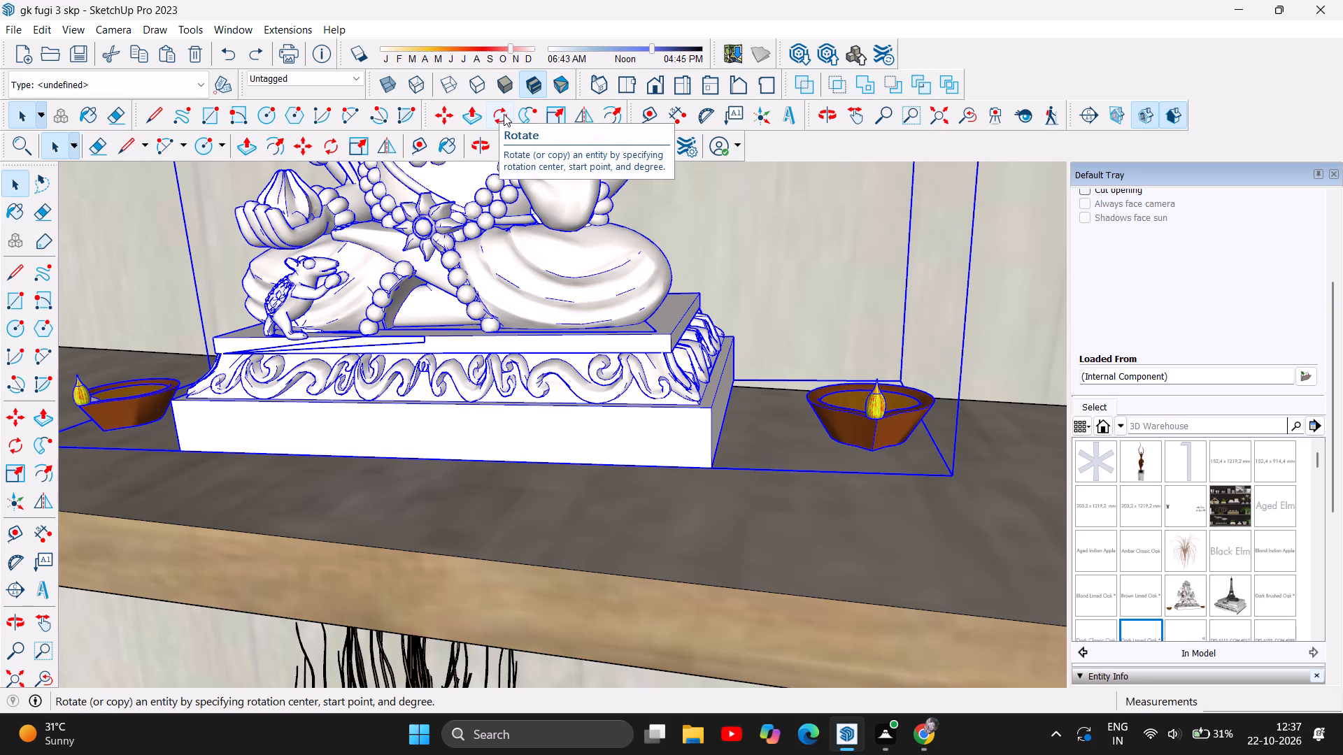
left_click(504, 114)
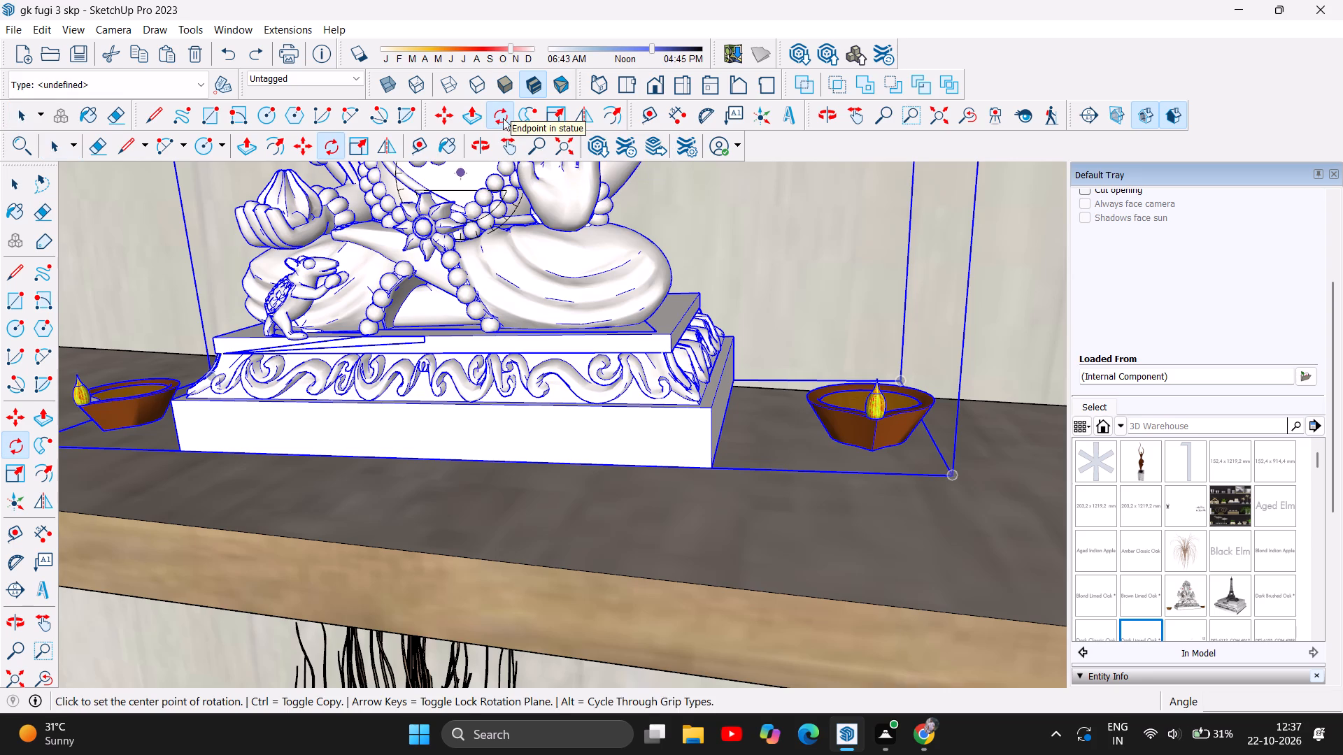
left_click(460, 174)
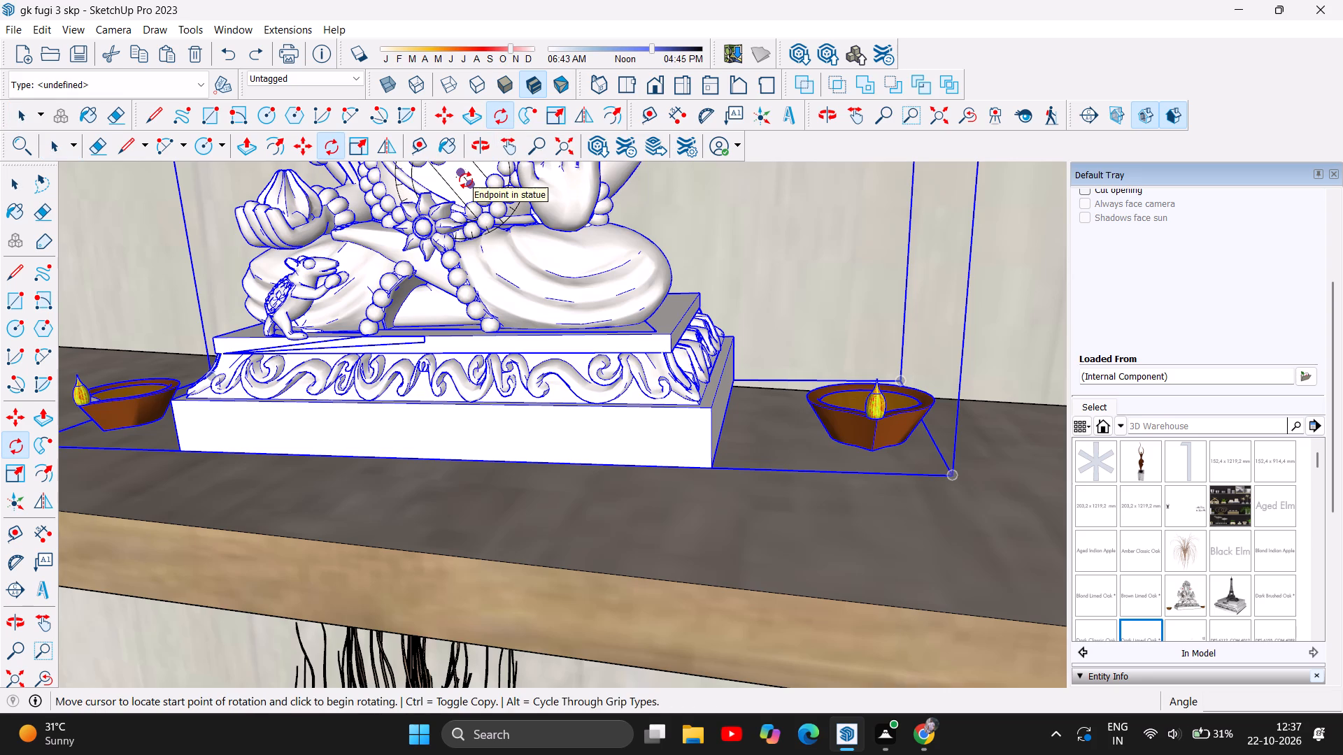
left_click(466, 180)
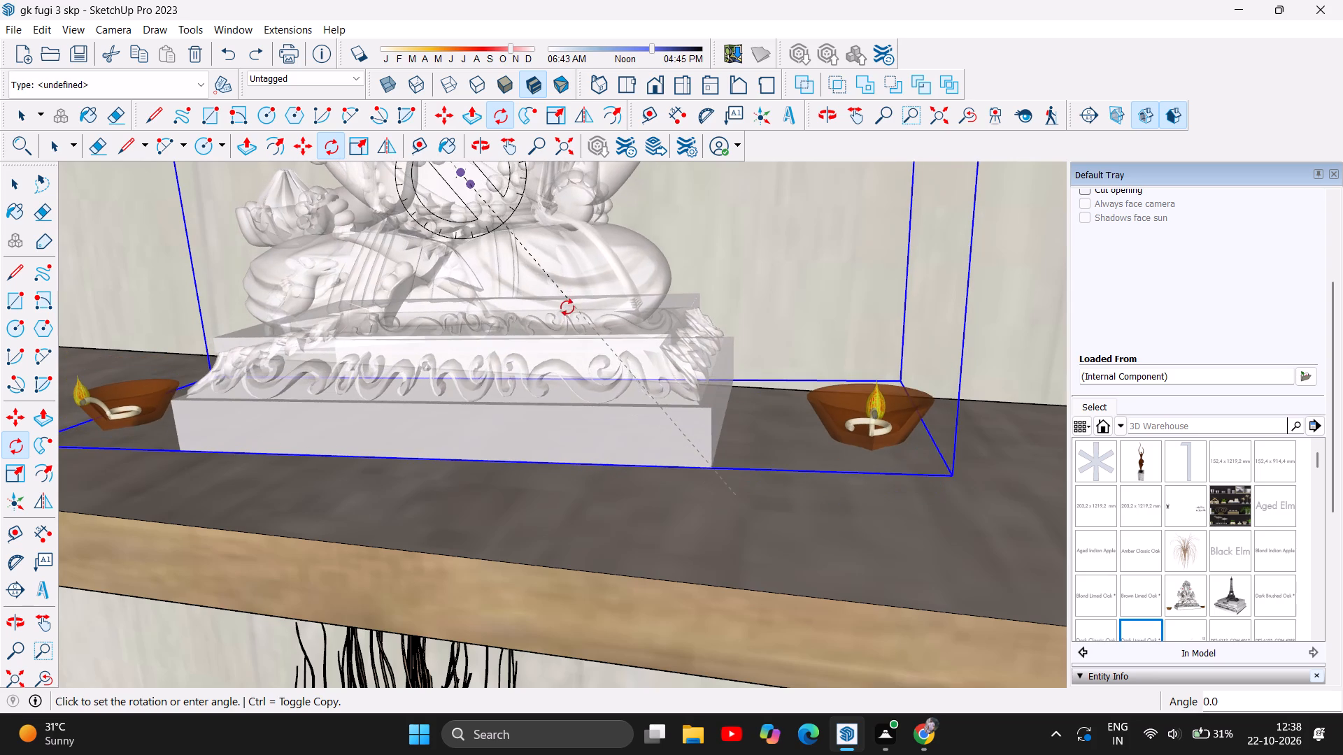
left_click(564, 314)
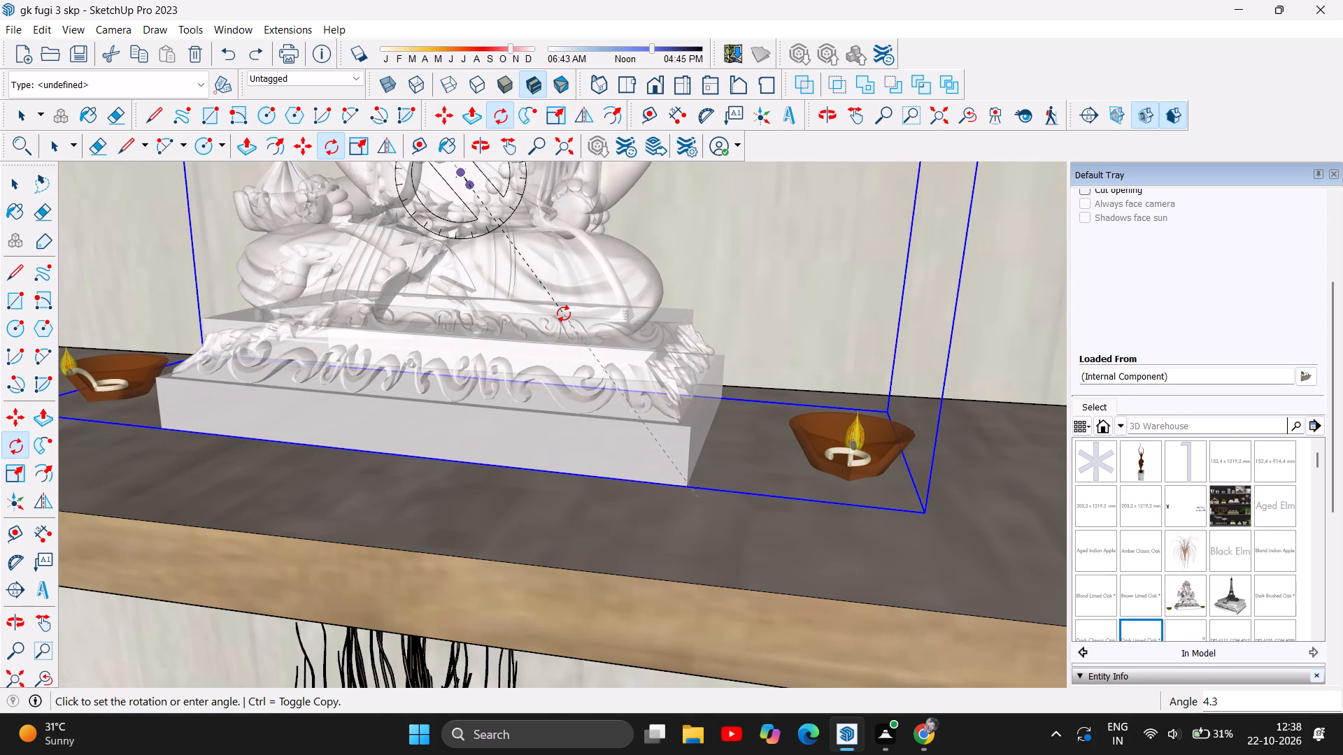
Examine the rotated Ganesha statue against the other shelf ornaments and the TV wall, and return to selecting.
scroll(816, 450, "down", 5)
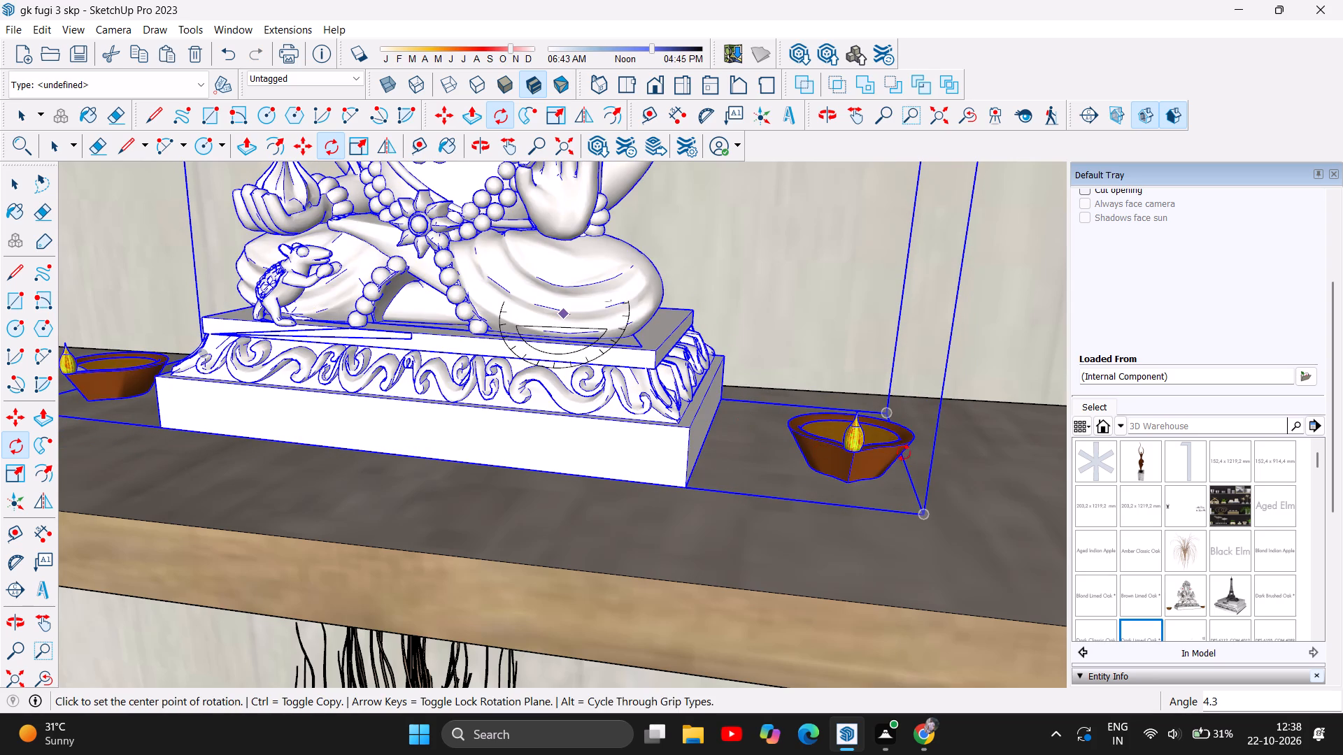
scroll(905, 456, "down", 4)
scroll(955, 356, "down", 5)
scroll(800, 399, "down", 4)
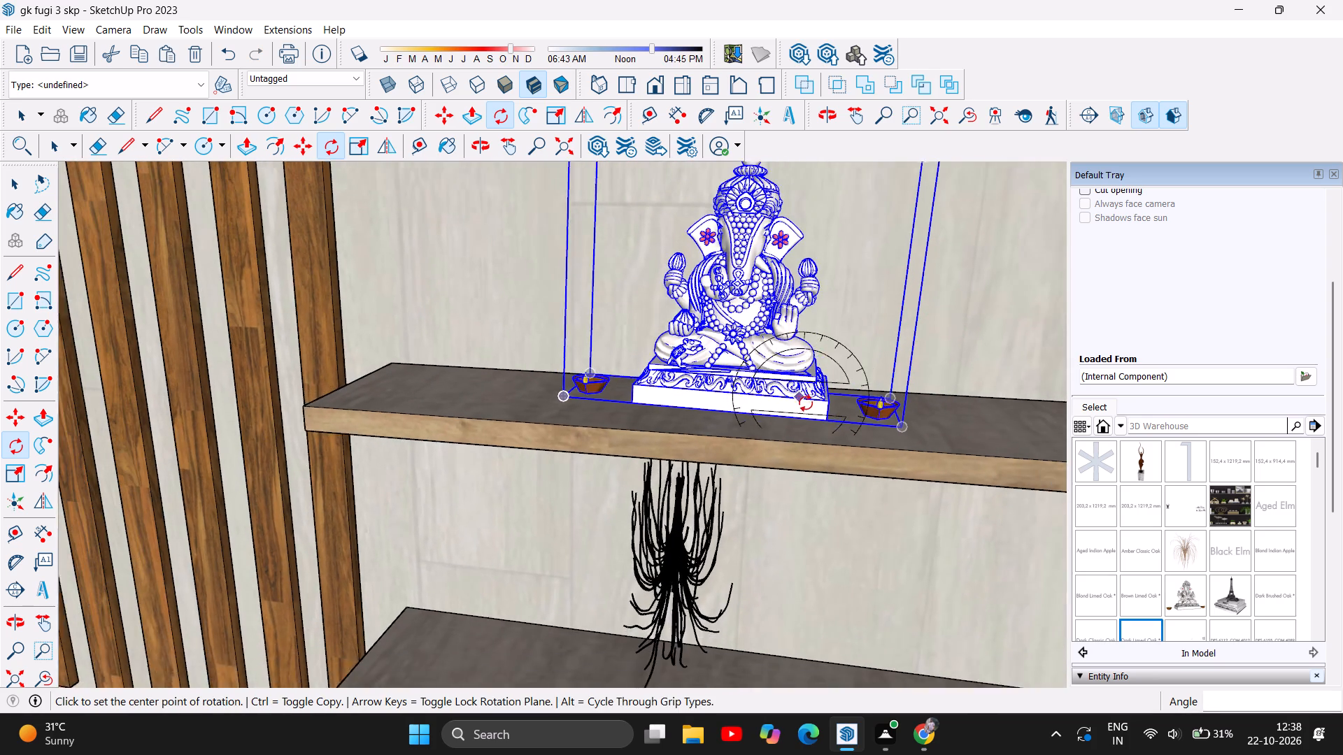
scroll(806, 403, "down", 2)
scroll(736, 391, "down", 6)
scroll(600, 374, "down", 10)
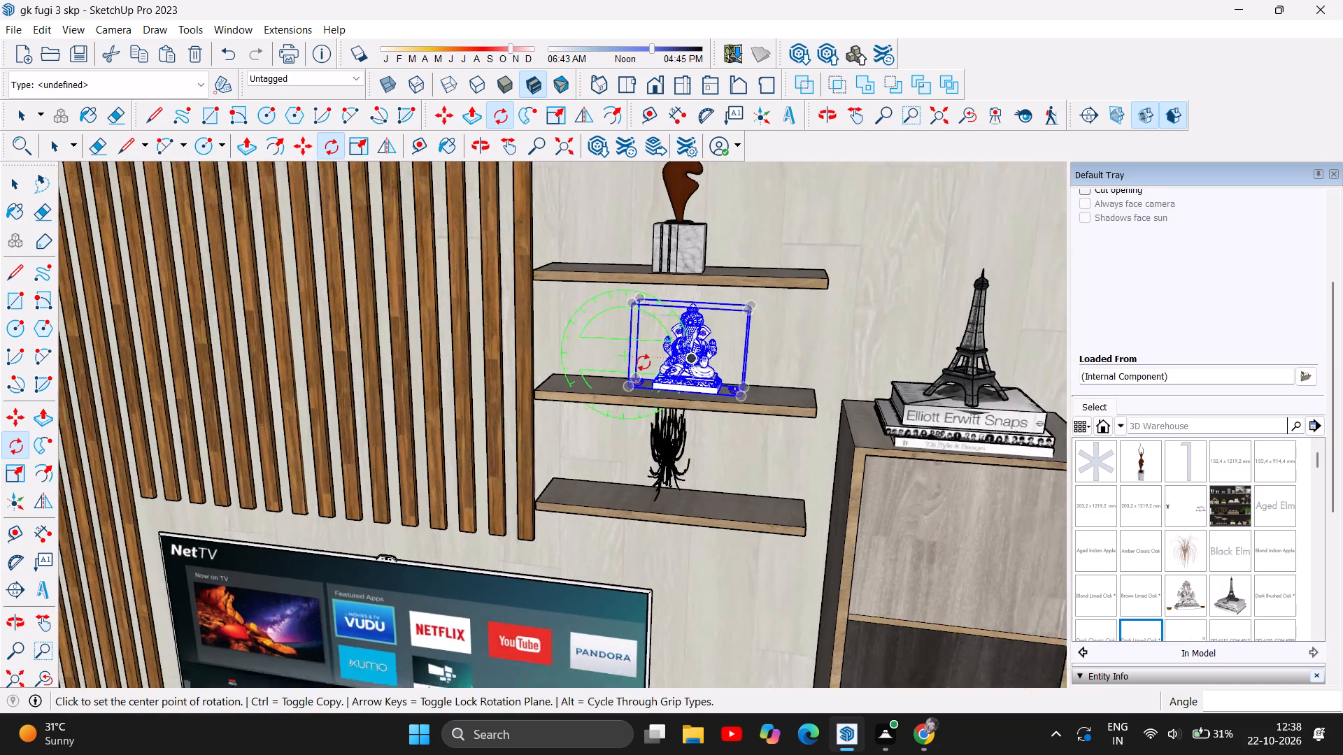
scroll(644, 363, "down", 6)
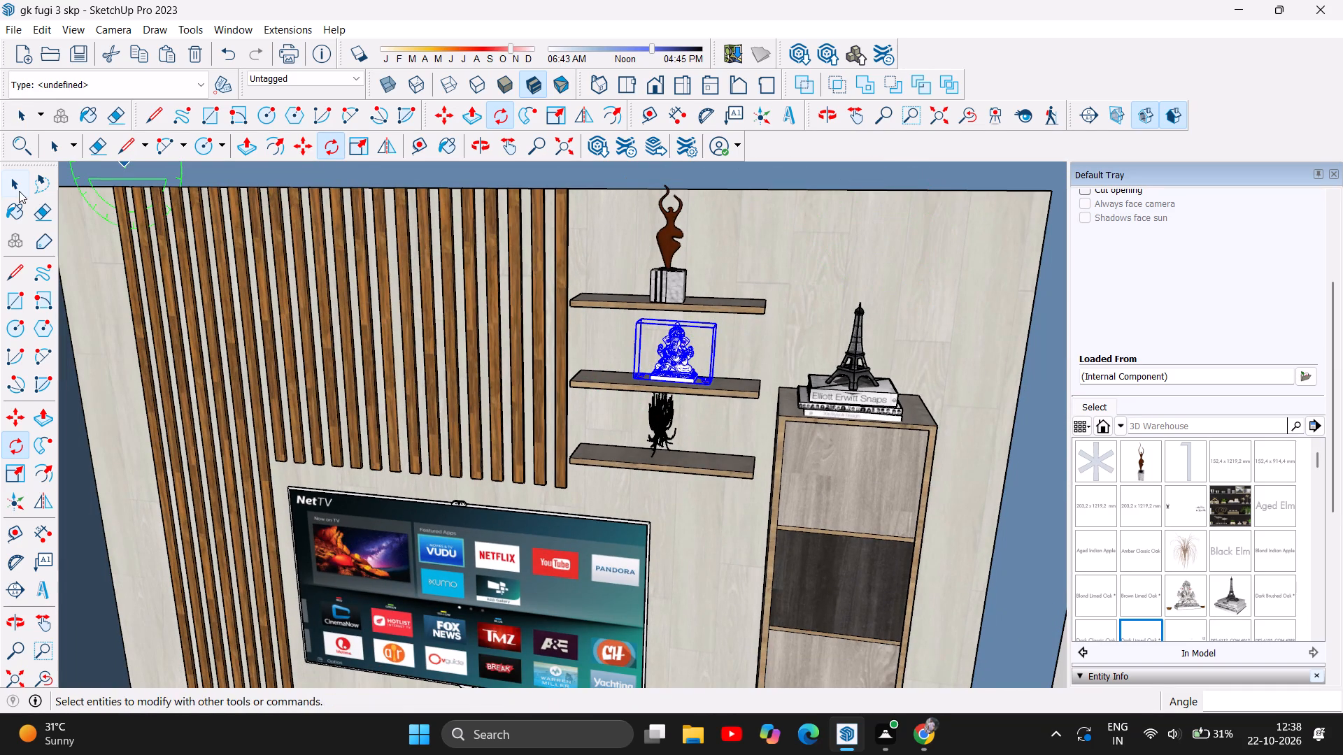
left_click(19, 190)
Nudge the Ganesha statue slightly back toward the wall on the middle shelf with the Move tool.
scroll(697, 338, "up", 11)
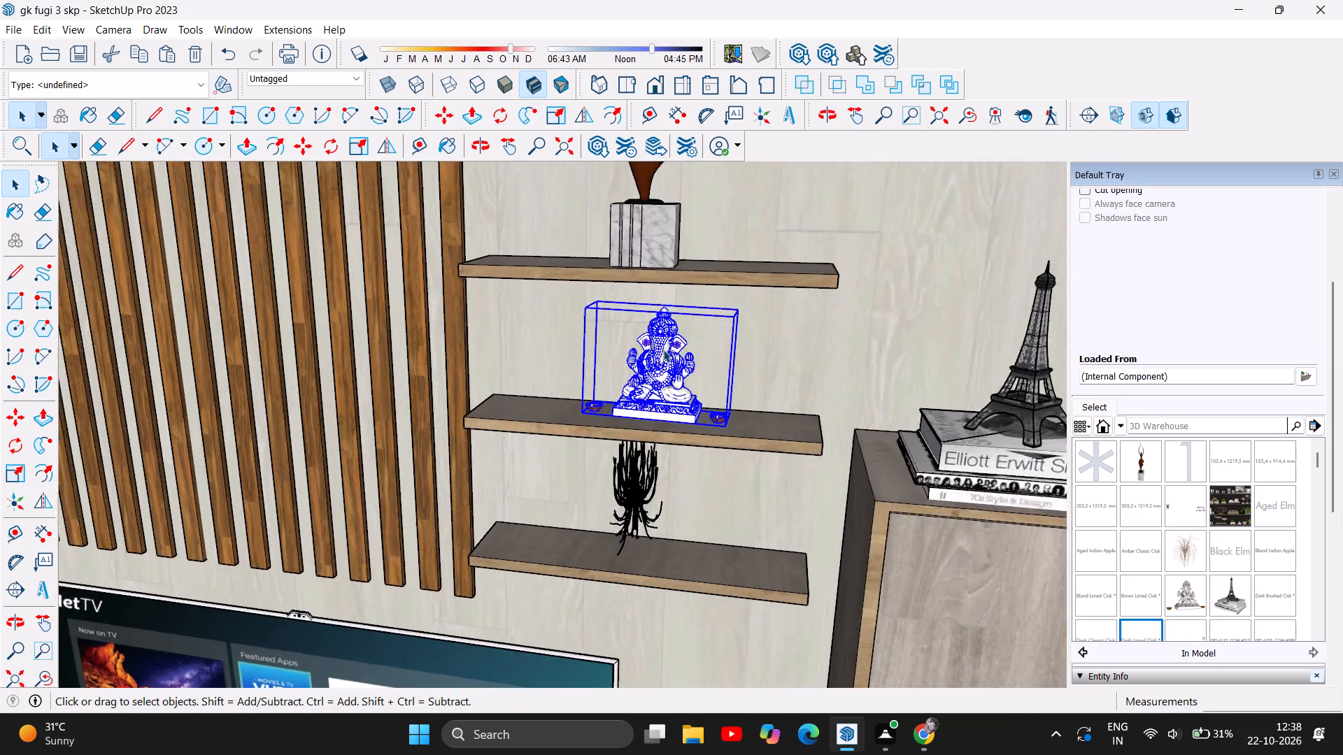
scroll(663, 350, "up", 10)
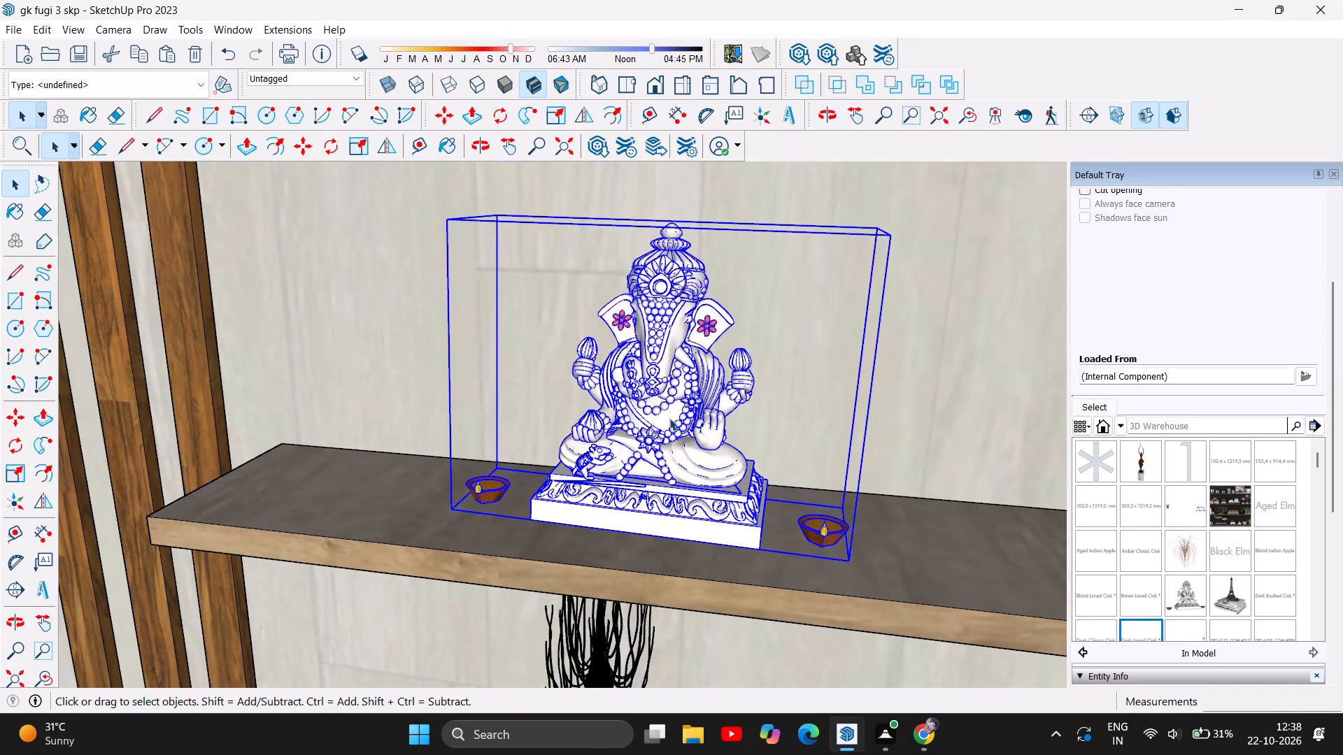
left_click_drag(669, 418, 660, 391)
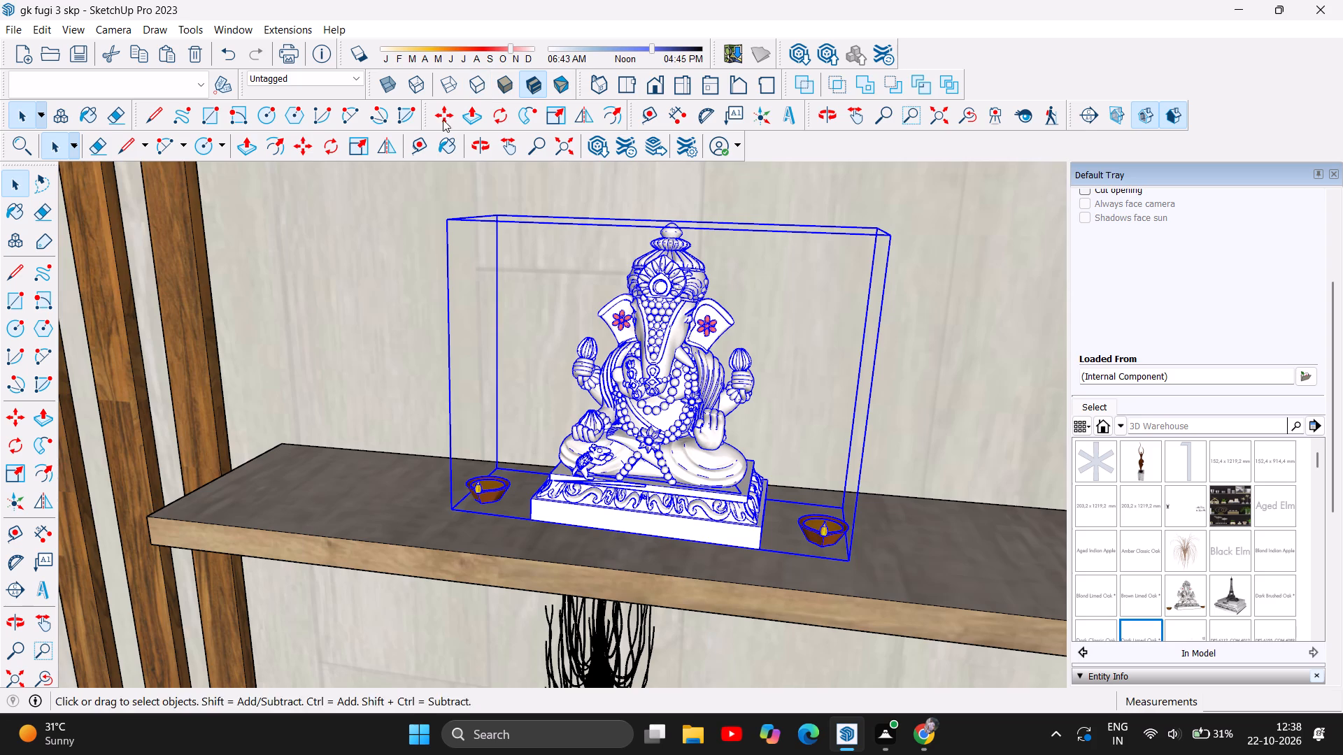
left_click(437, 120)
left_click_drag(673, 495, 659, 427)
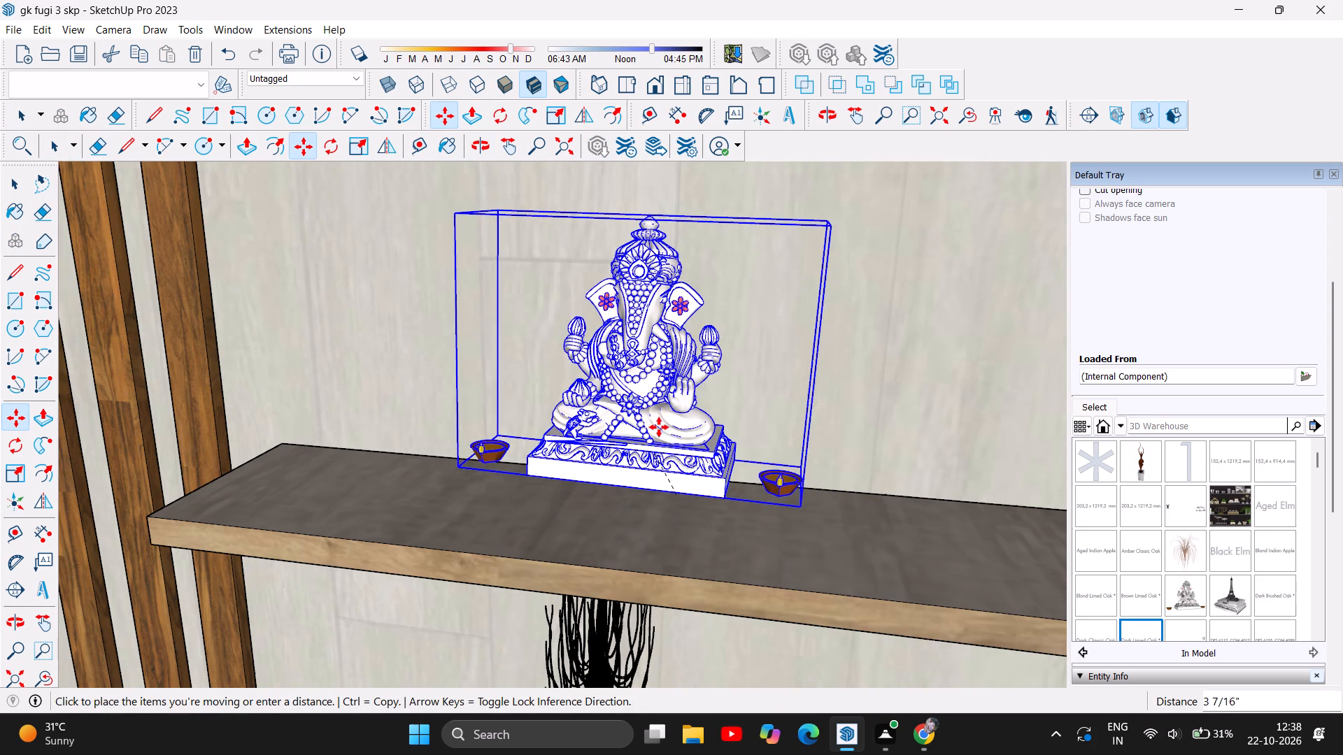
left_click_drag(659, 427, 655, 485)
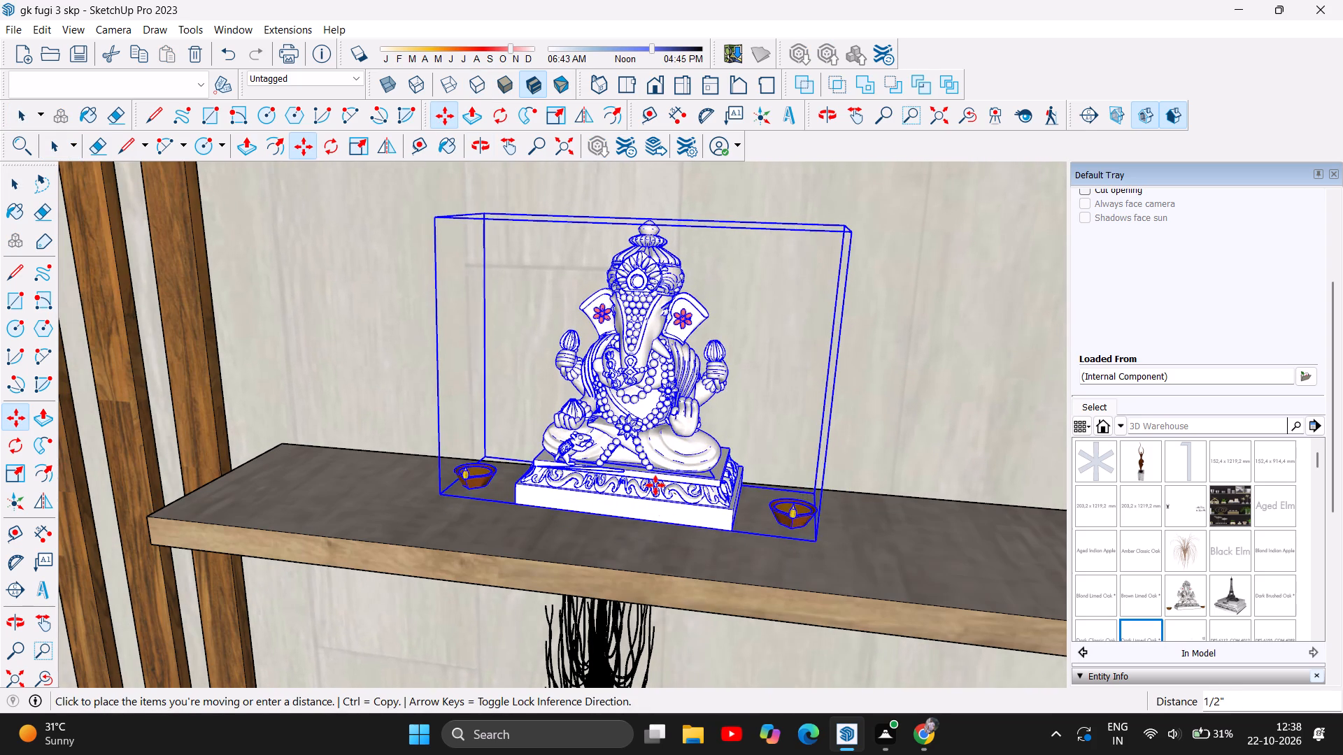
left_click_drag(655, 485, 666, 484)
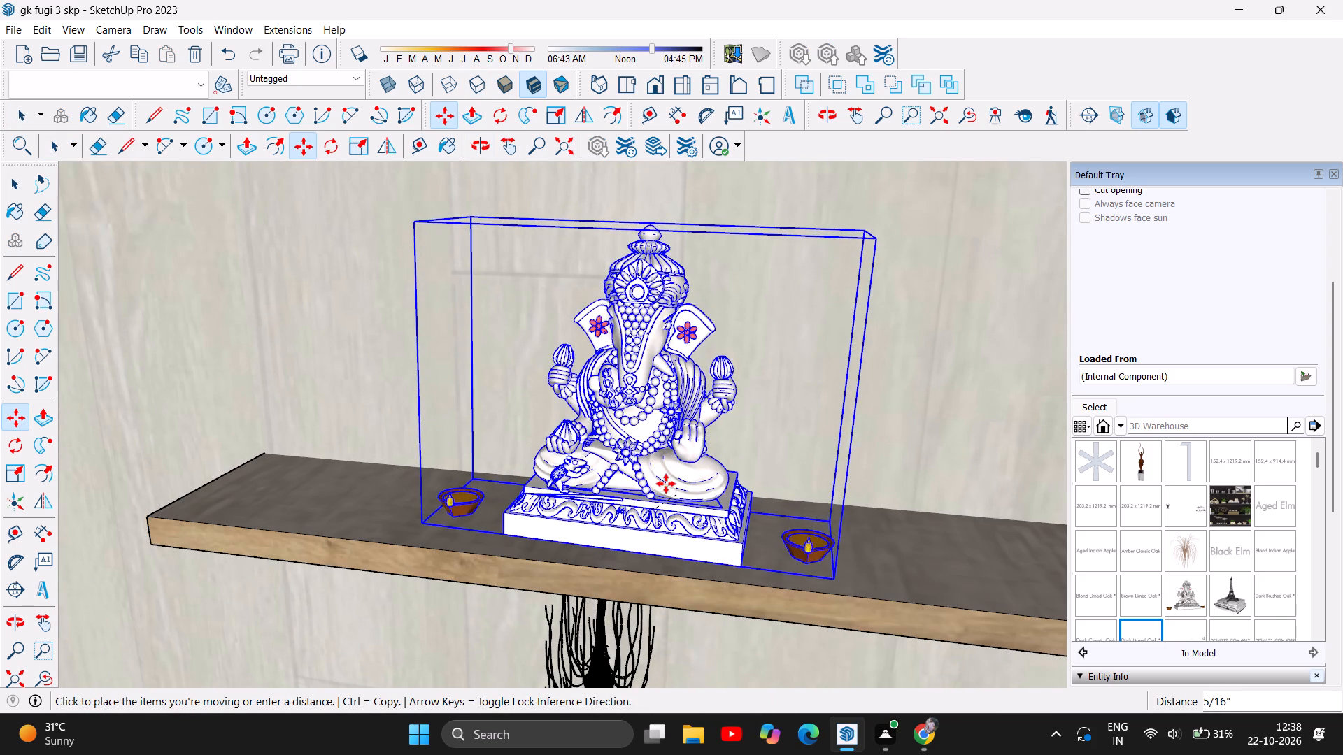
left_click_drag(666, 484, 667, 483)
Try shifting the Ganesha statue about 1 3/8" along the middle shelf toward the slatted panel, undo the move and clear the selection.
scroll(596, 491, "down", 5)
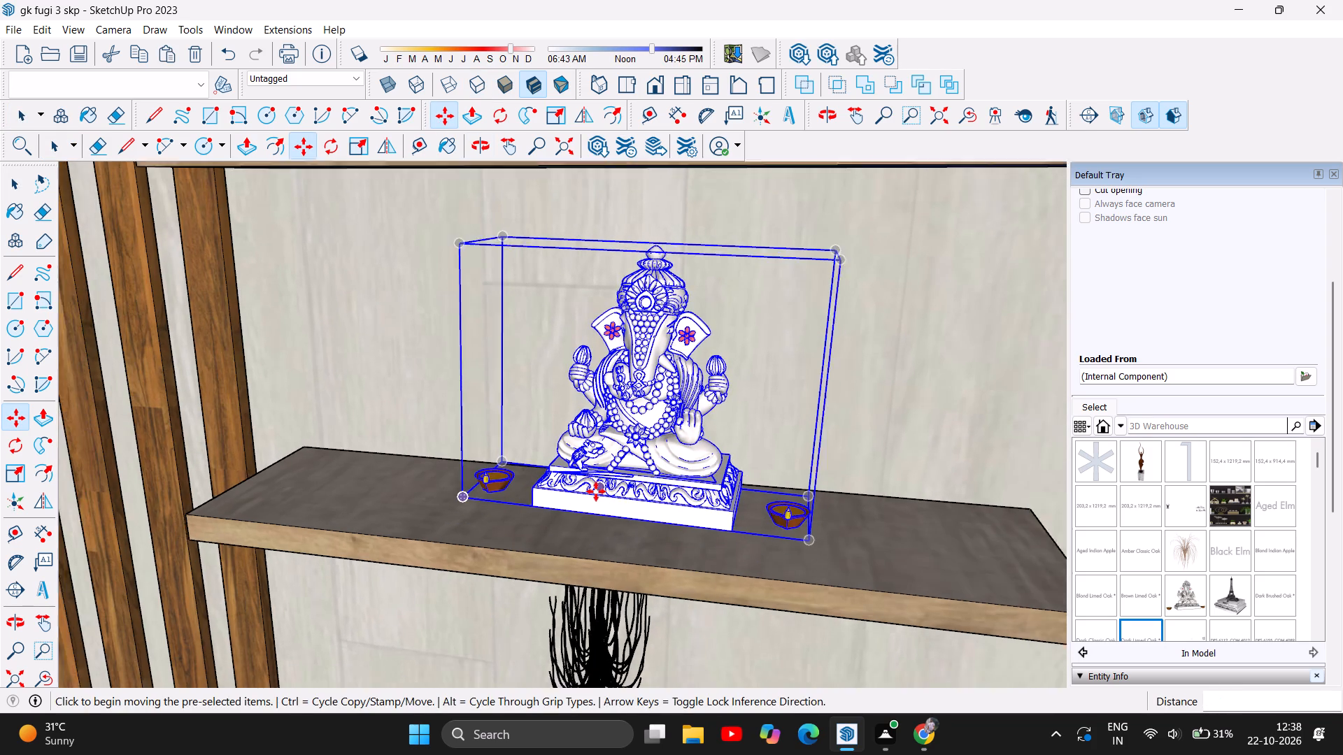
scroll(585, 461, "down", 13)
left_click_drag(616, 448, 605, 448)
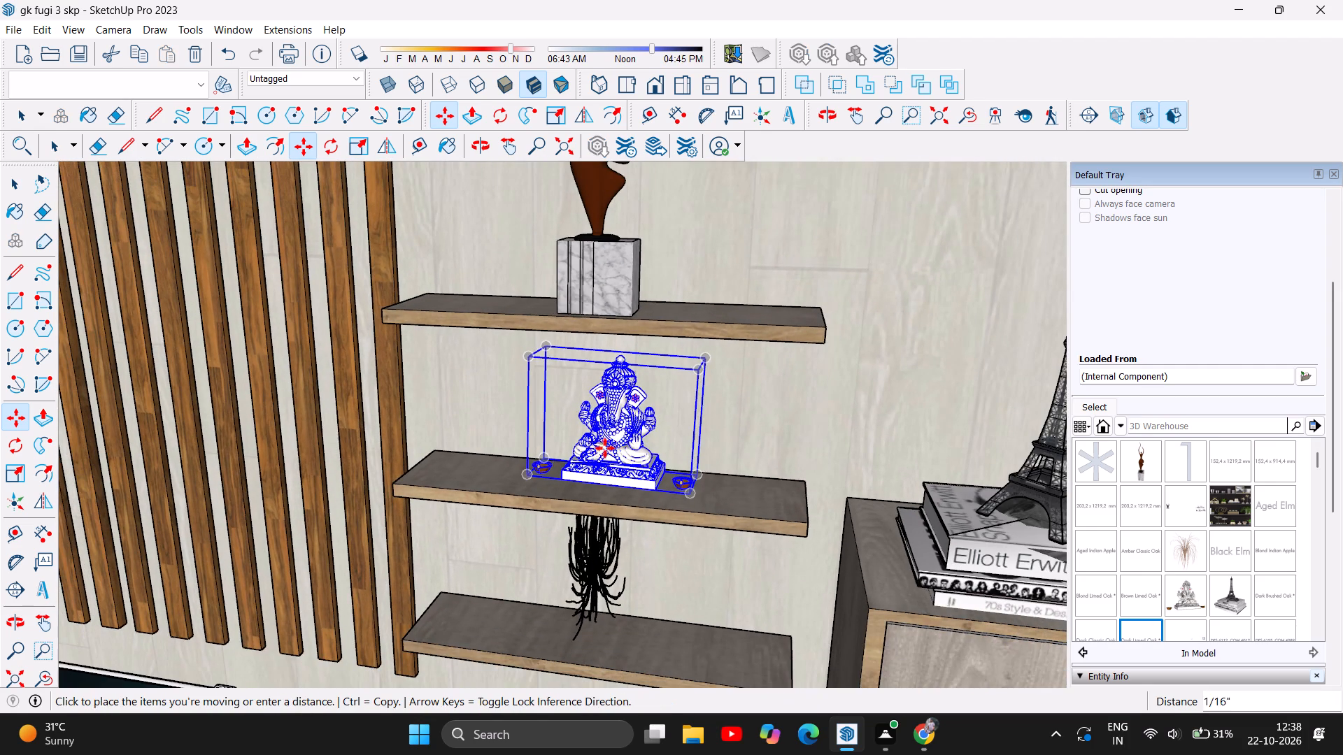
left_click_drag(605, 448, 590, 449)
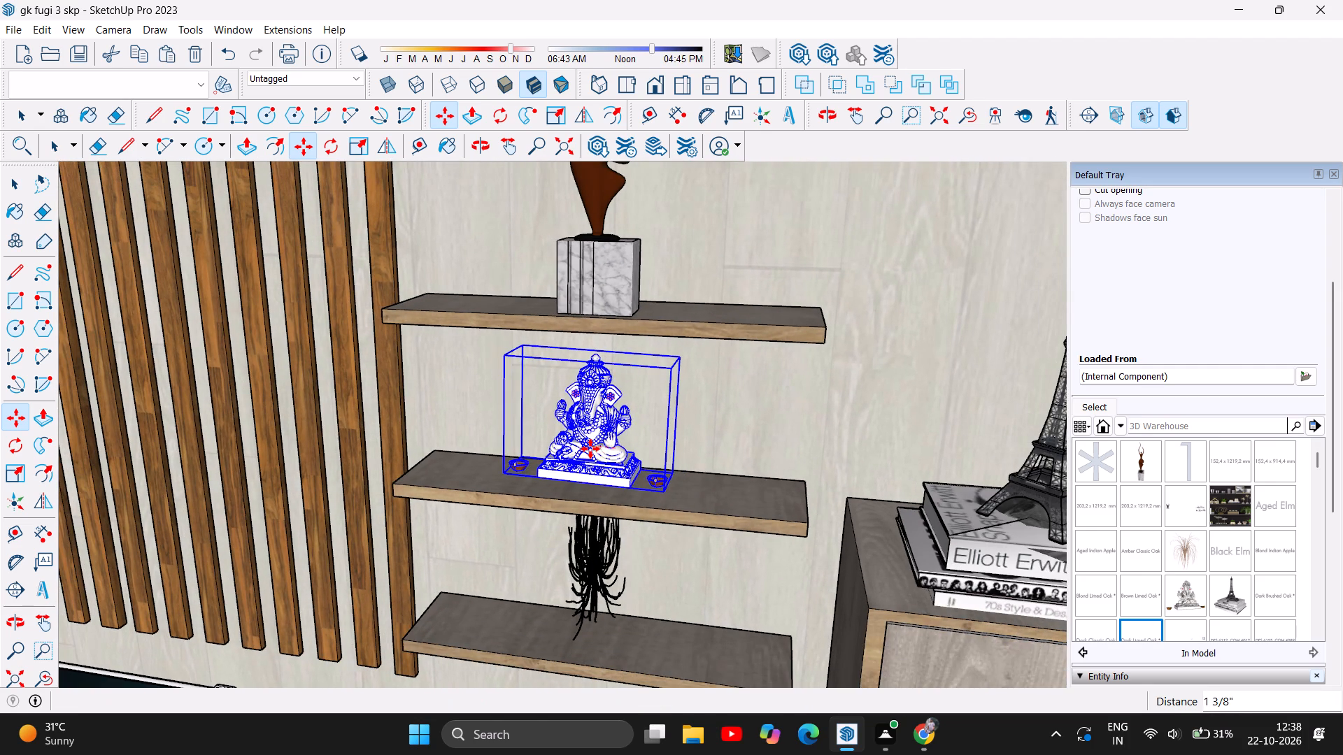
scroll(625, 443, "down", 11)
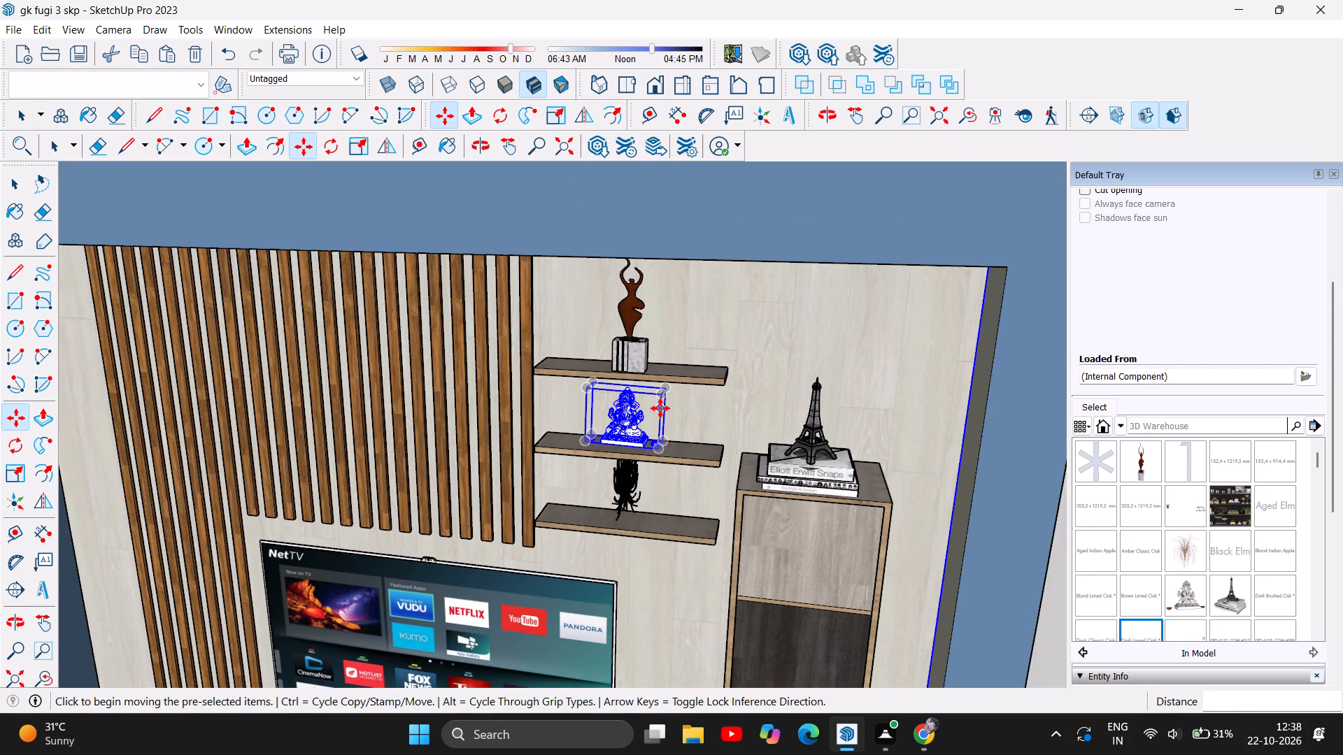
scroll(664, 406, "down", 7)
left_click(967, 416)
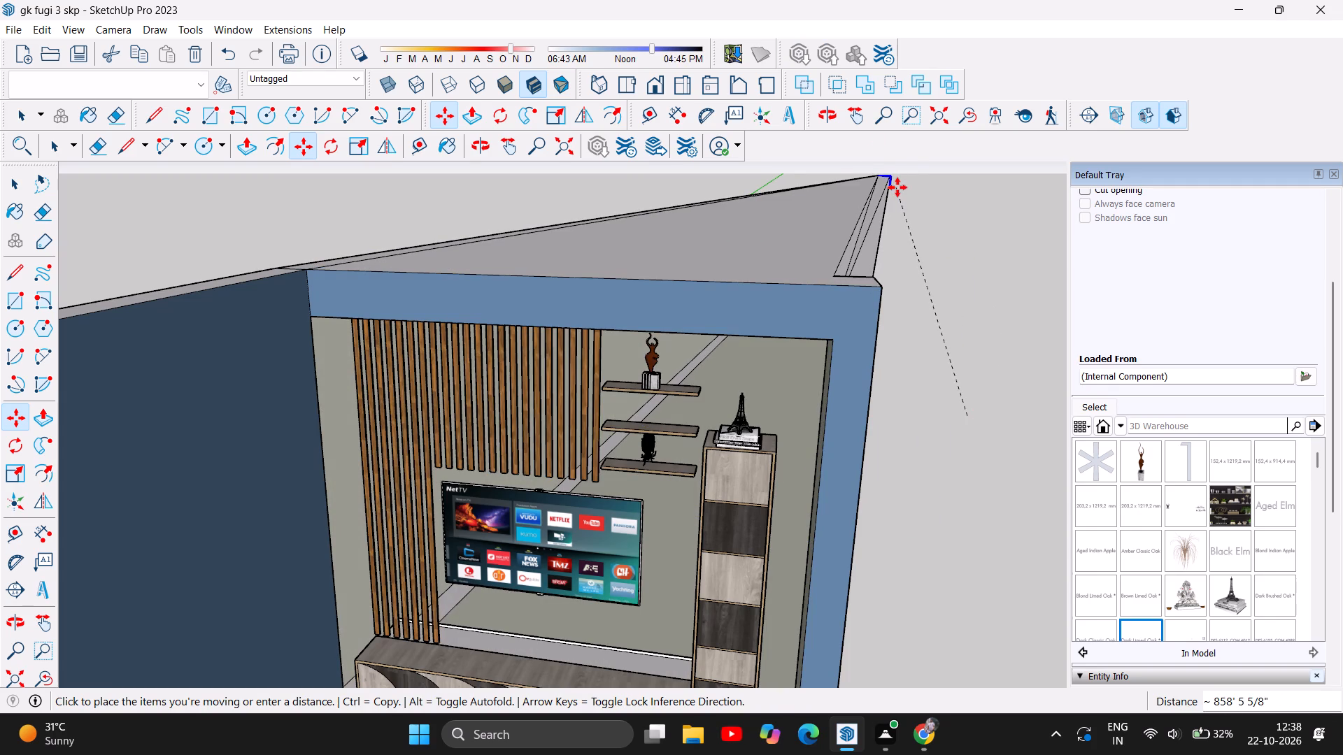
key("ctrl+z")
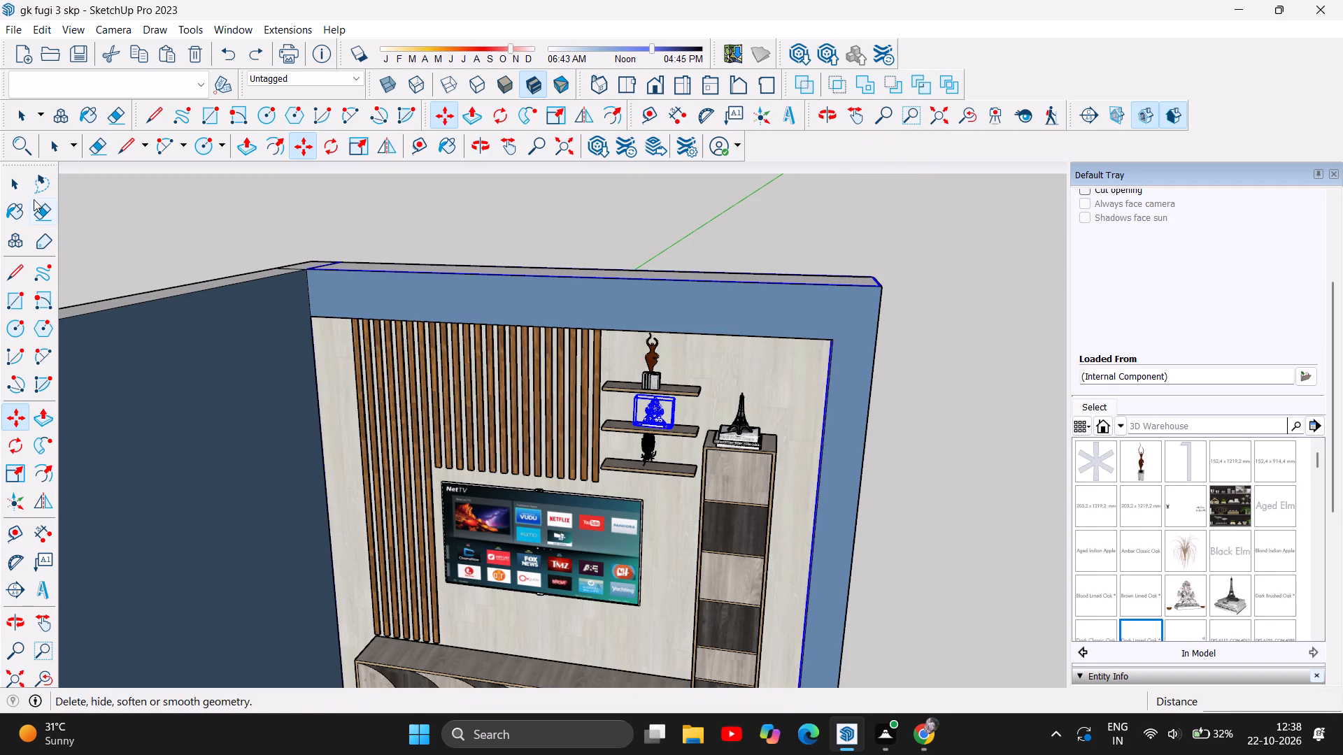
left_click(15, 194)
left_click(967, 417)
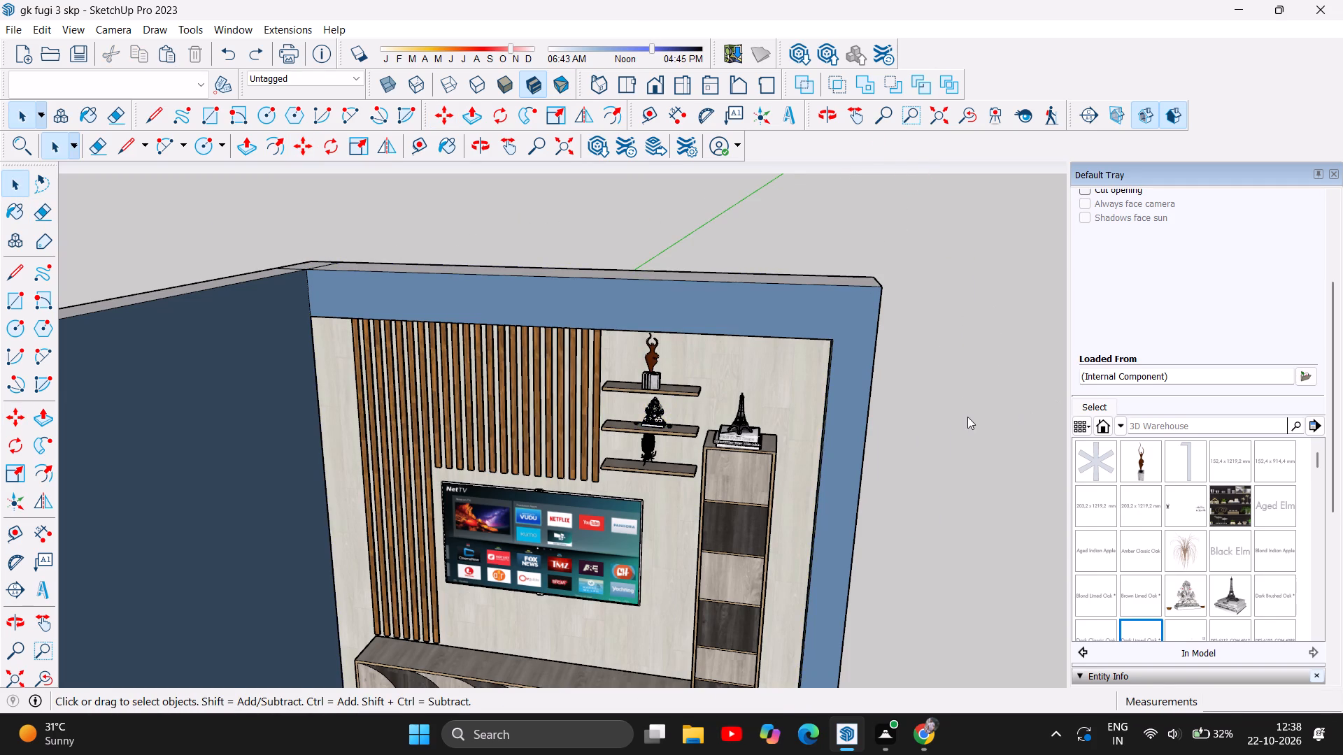
Examine the Ganesha statue's placement on the middle shelf up close and within the whole decorated TV wall.
scroll(639, 387, "up", 6)
scroll(666, 456, "up", 18)
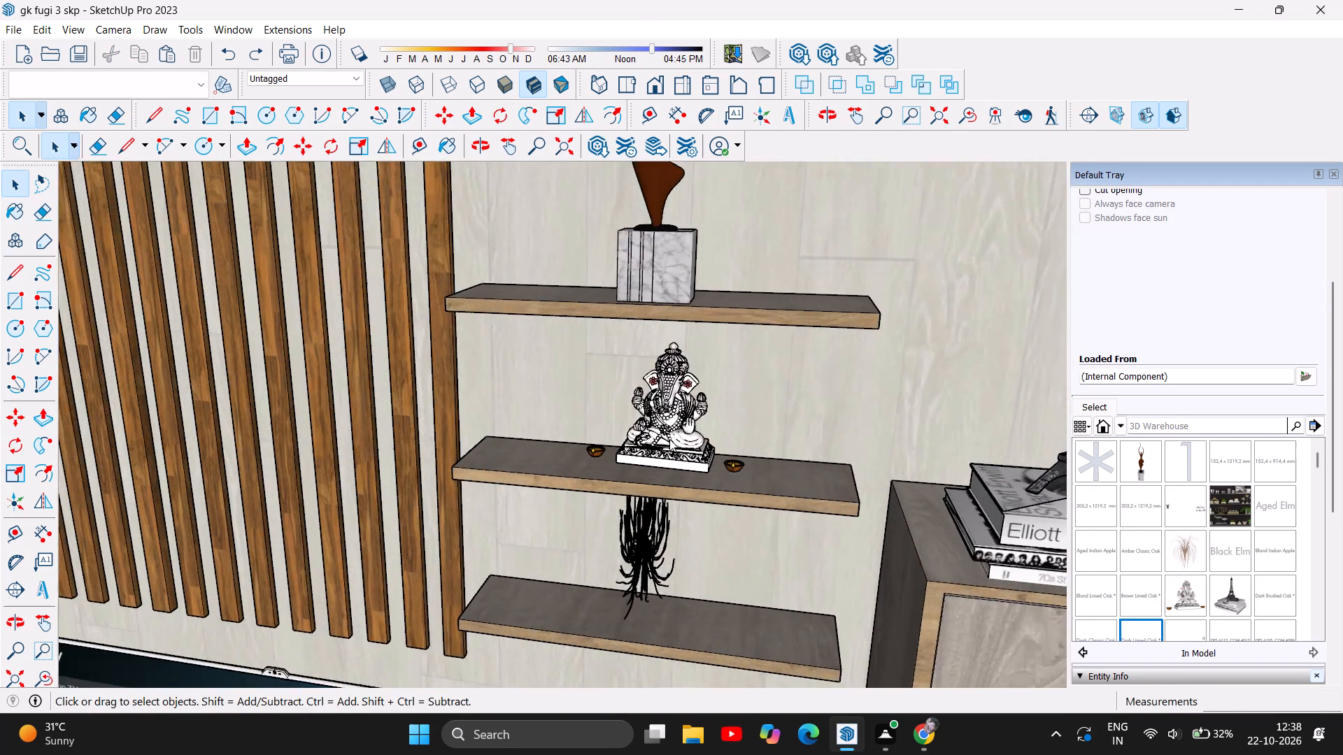
scroll(669, 439, "up", 13)
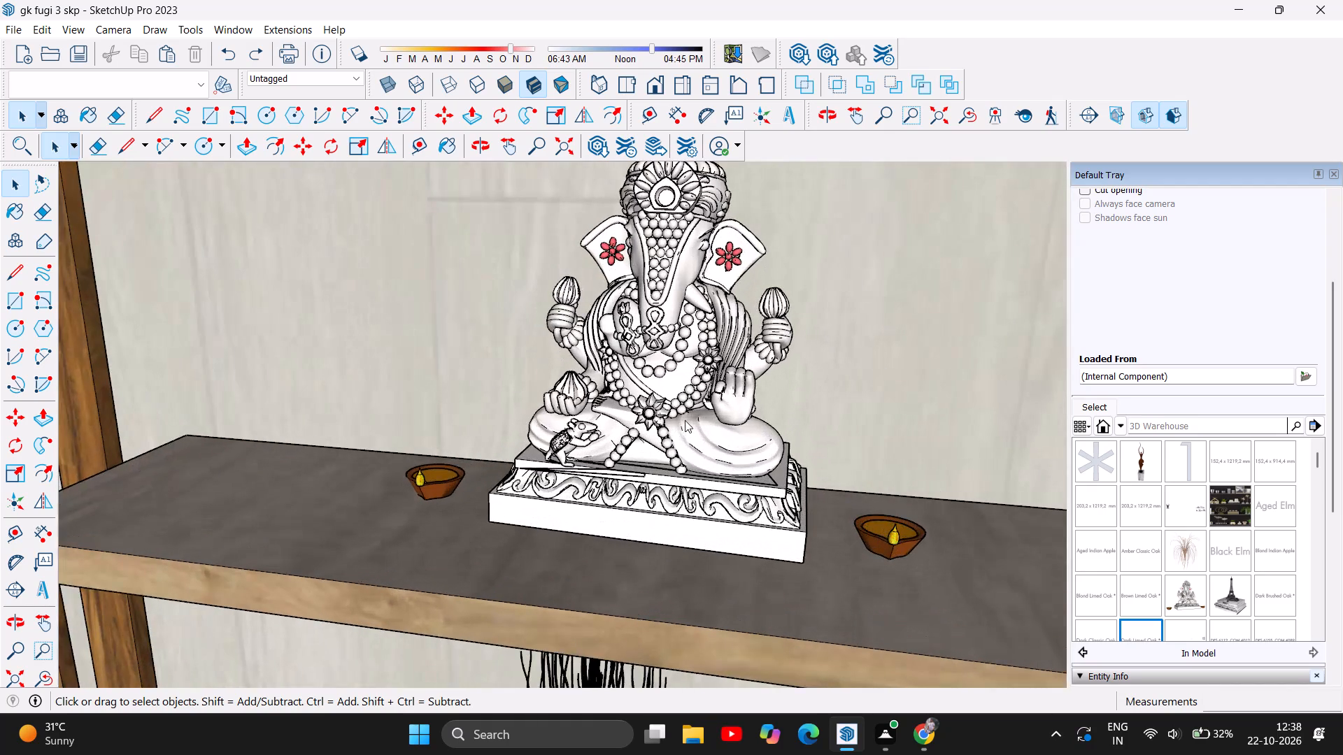
scroll(685, 420, "up", 1)
scroll(690, 418, "down", 11)
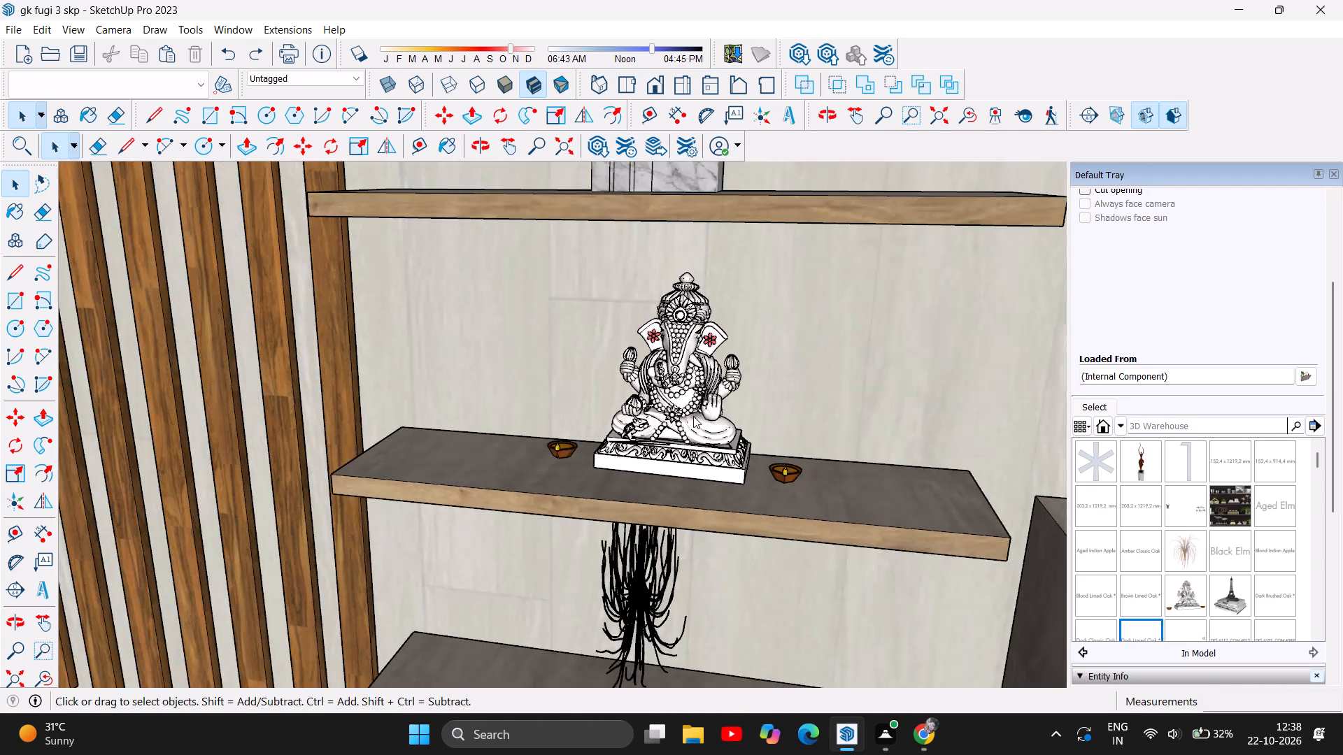
scroll(693, 416, "down", 5)
scroll(693, 416, "up", 1)
scroll(693, 416, "down", 12)
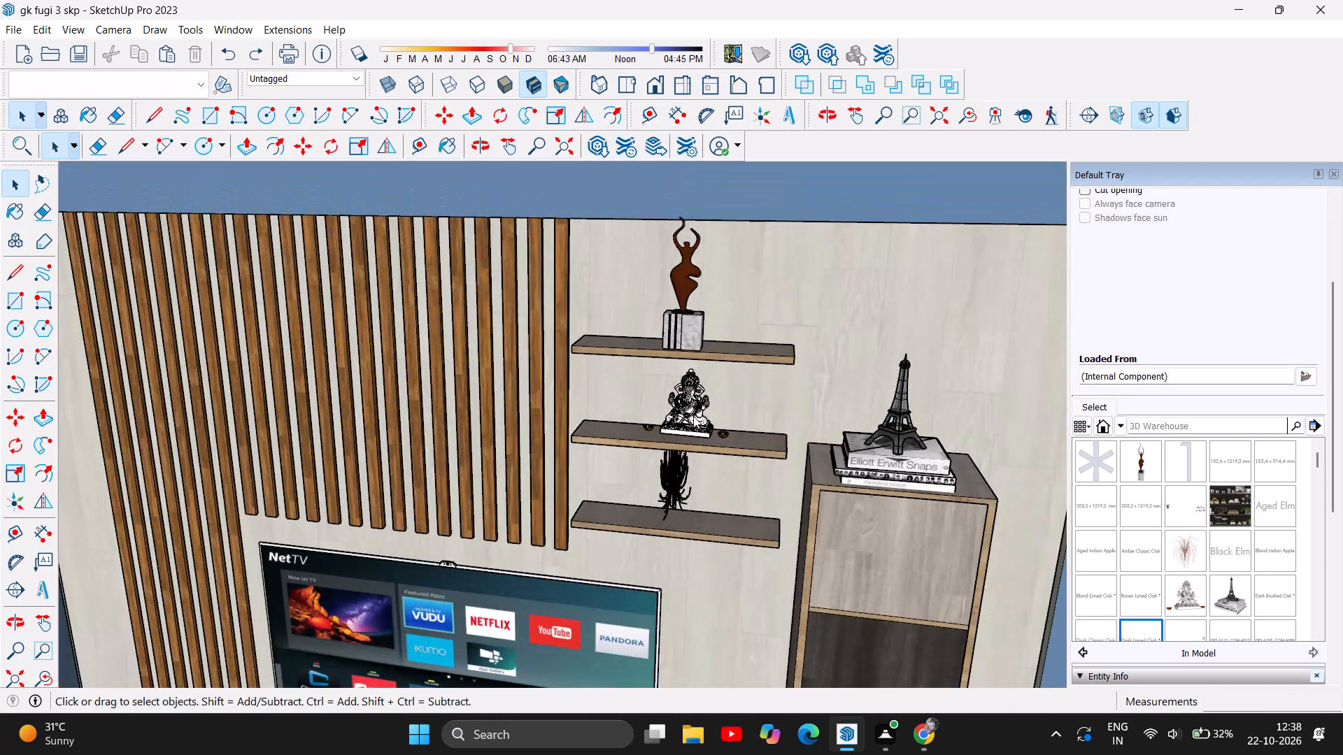
scroll(693, 416, "up", 20)
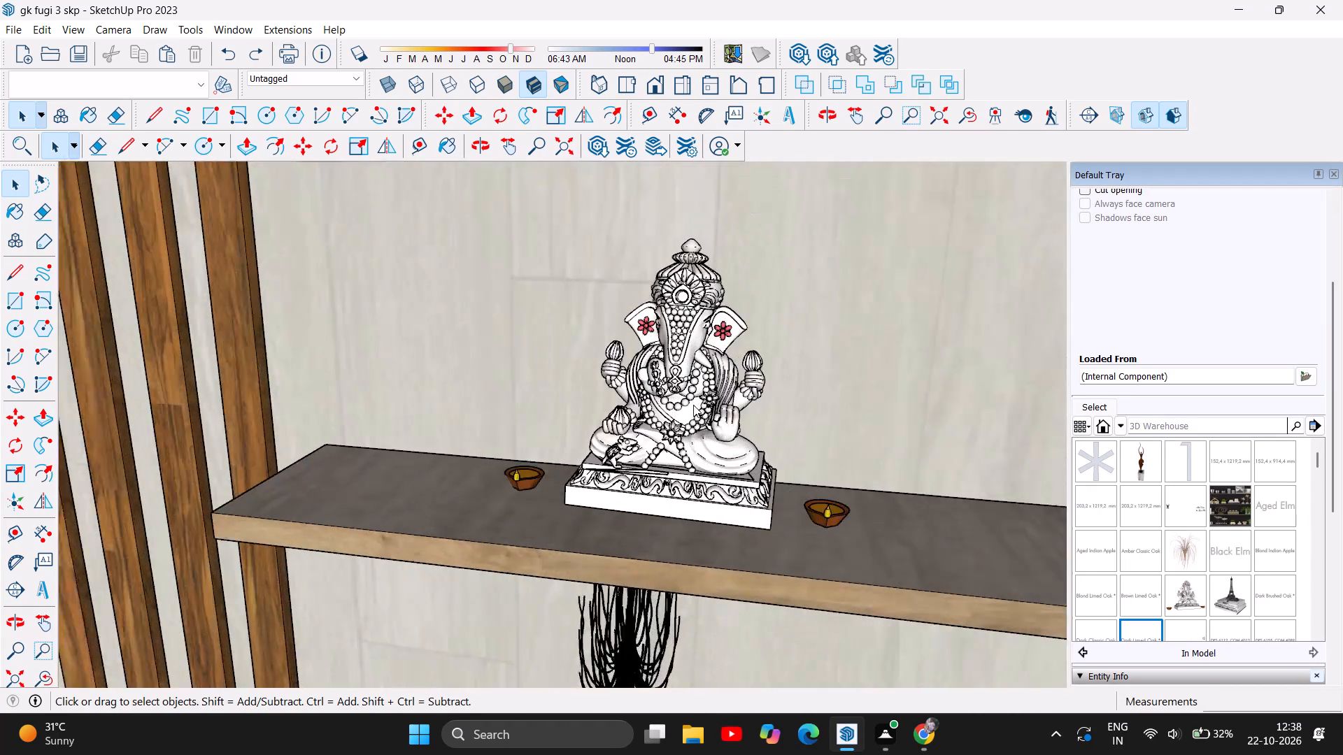
scroll(693, 405, "up", 6)
scroll(693, 405, "down", 3)
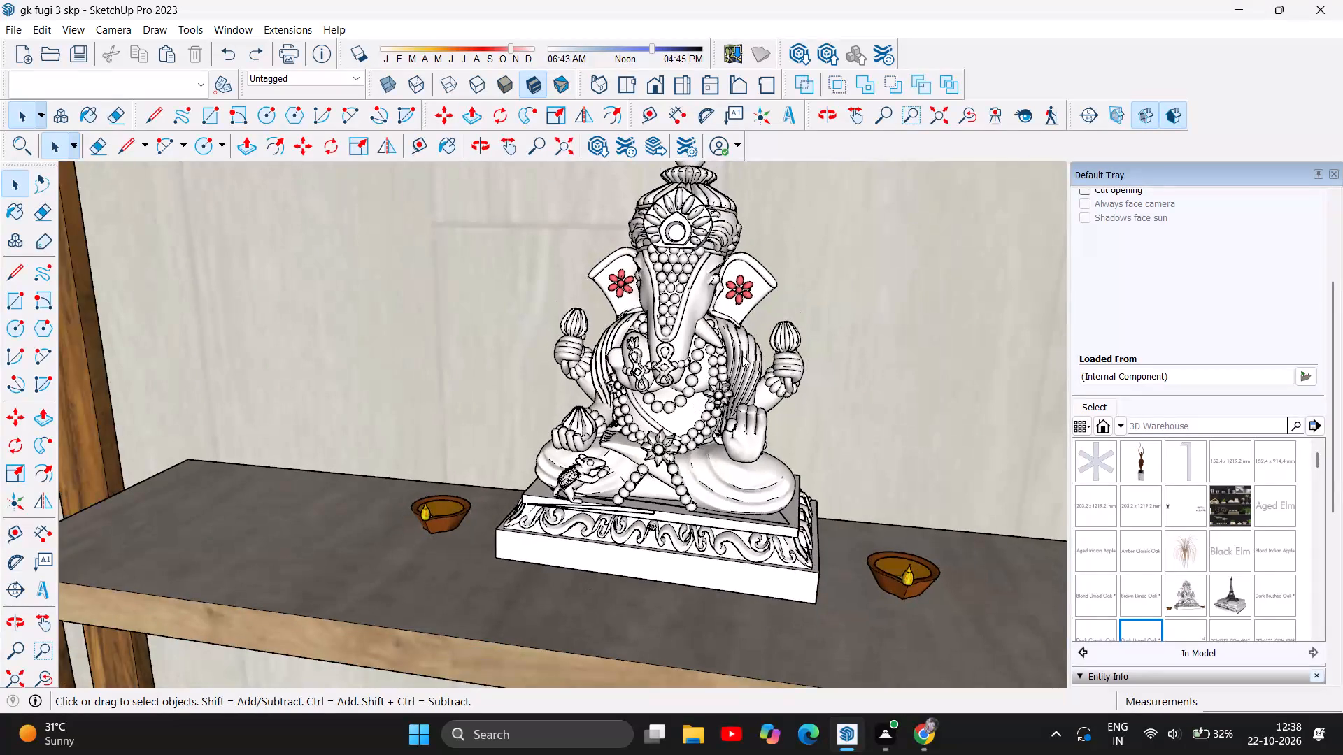
scroll(743, 332, "down", 6)
scroll(630, 282, "down", 5)
scroll(639, 324, "up", 2)
scroll(736, 337, "down", 8)
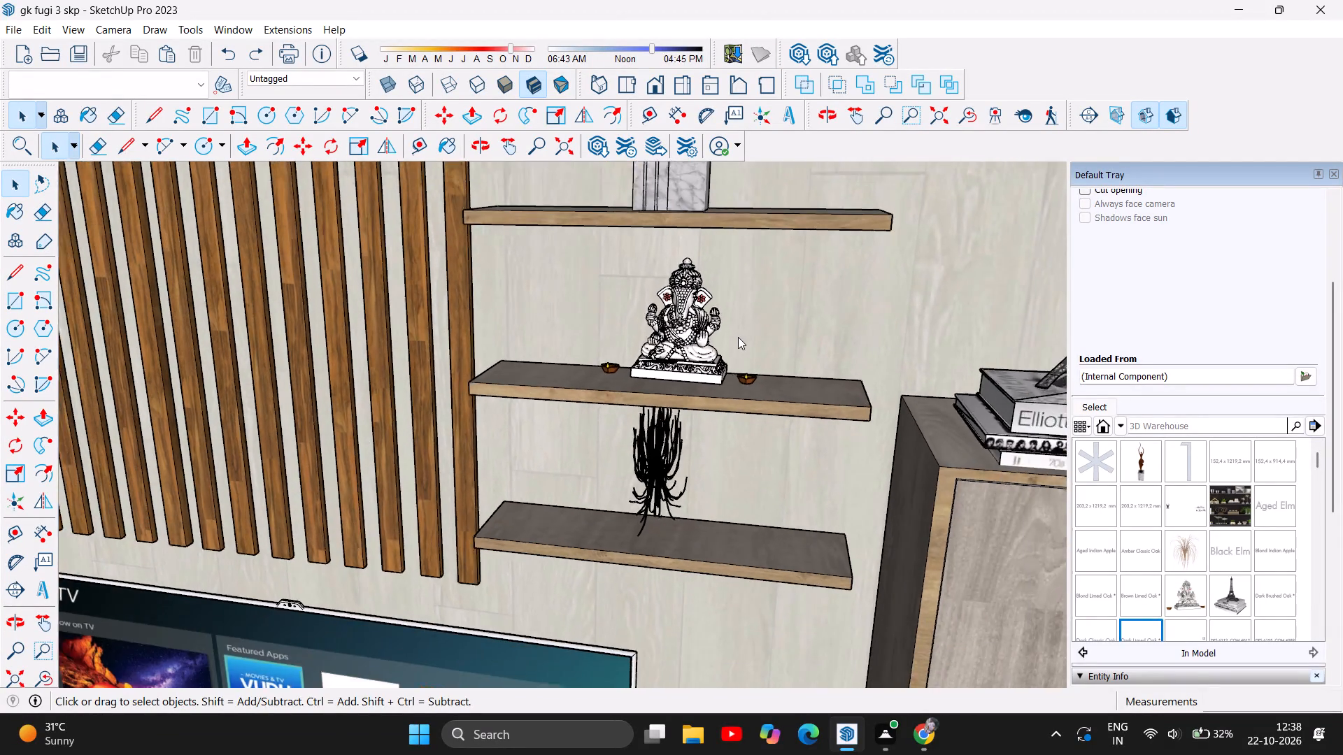
scroll(738, 337, "down", 18)
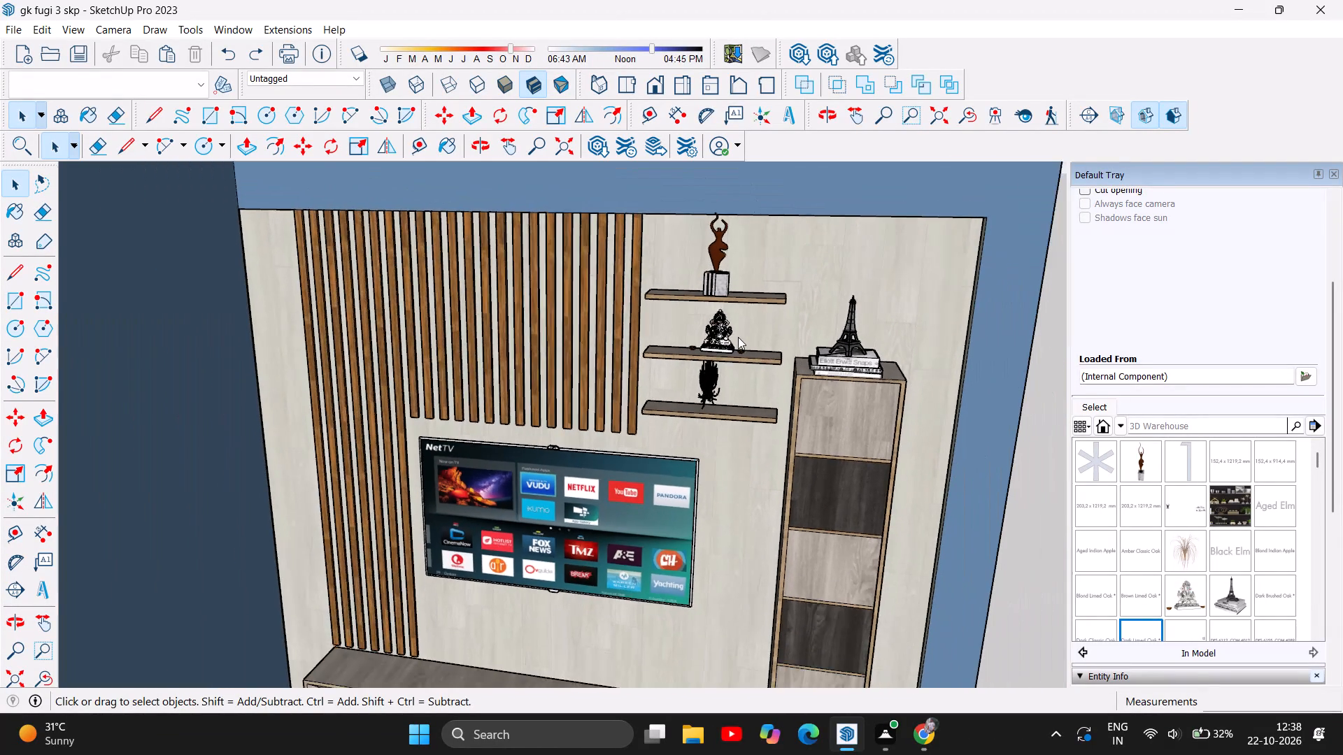
Examine the whole decorated TV wall from several angles, including the slatted panel, floating shelves, tall cabinet and base unit.
scroll(738, 337, "down", 3)
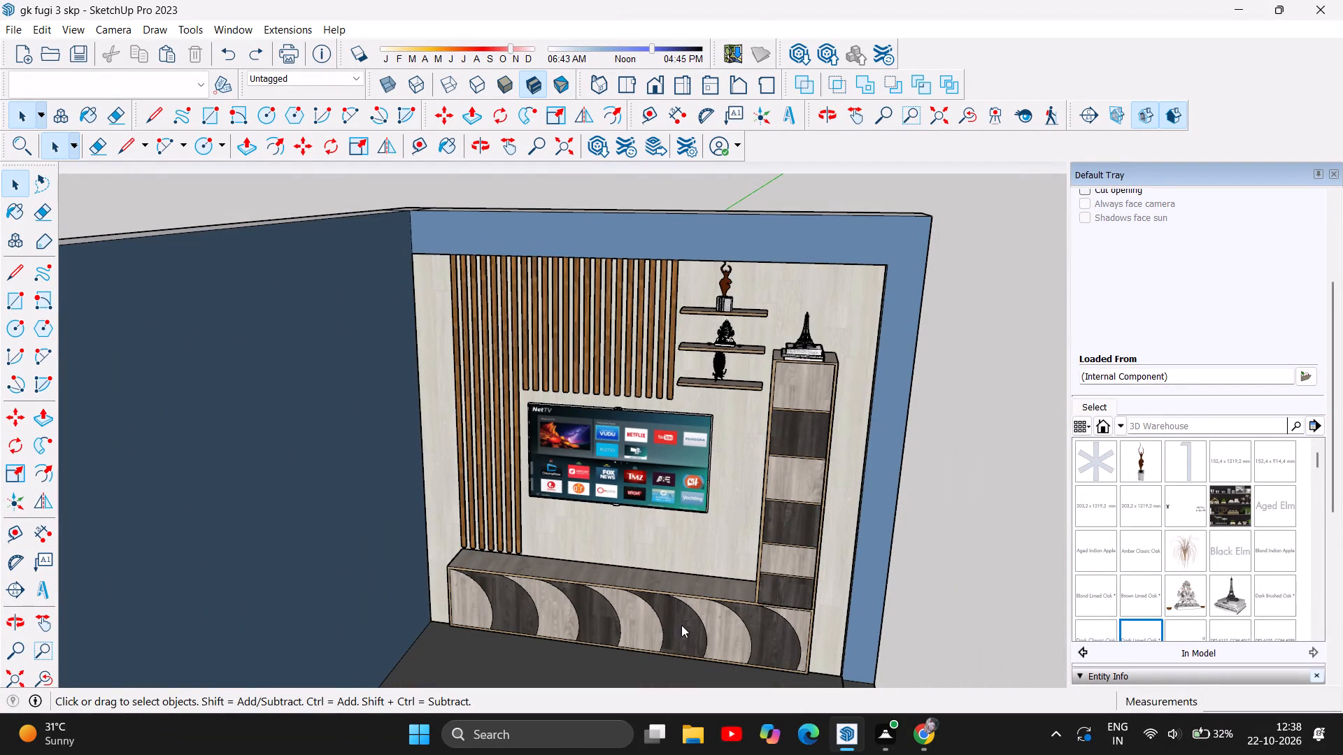
scroll(709, 435, "up", 4)
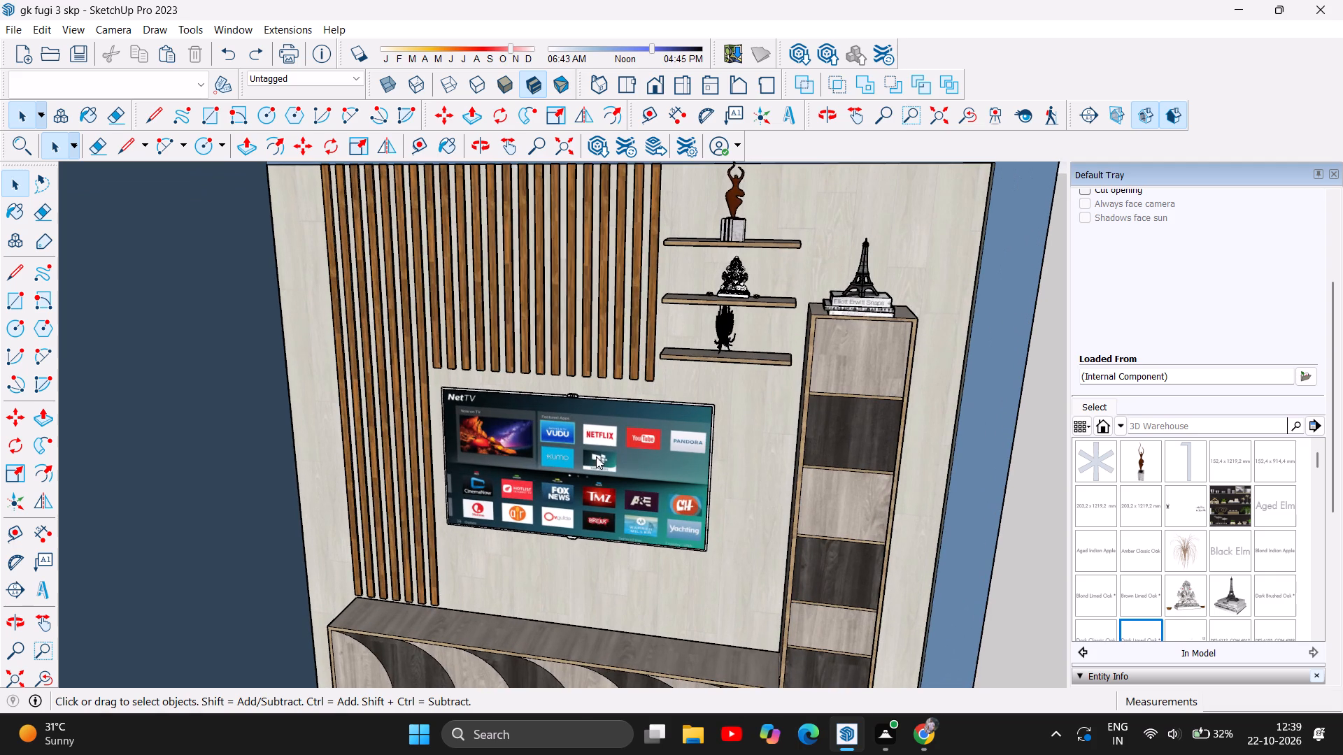
scroll(594, 452, "down", 3)
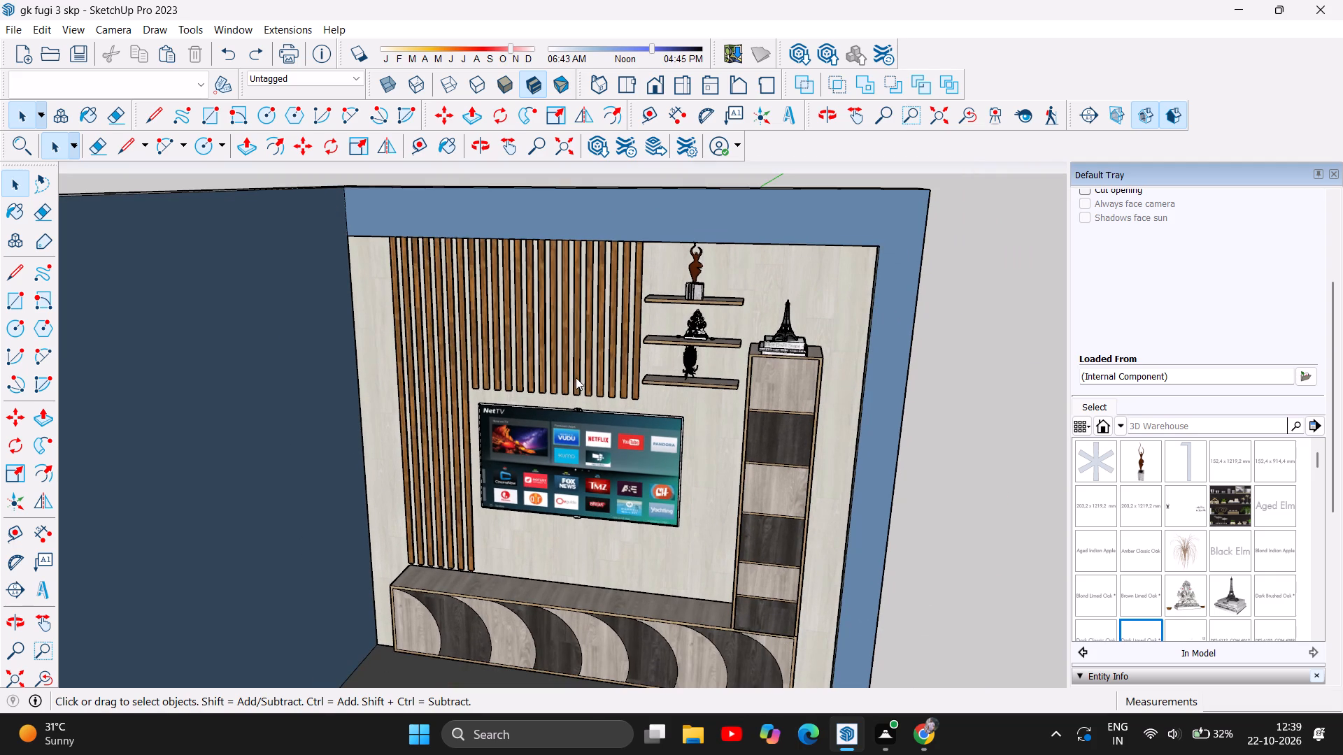
scroll(654, 357, "down", 4)
scroll(702, 644, "up", 1)
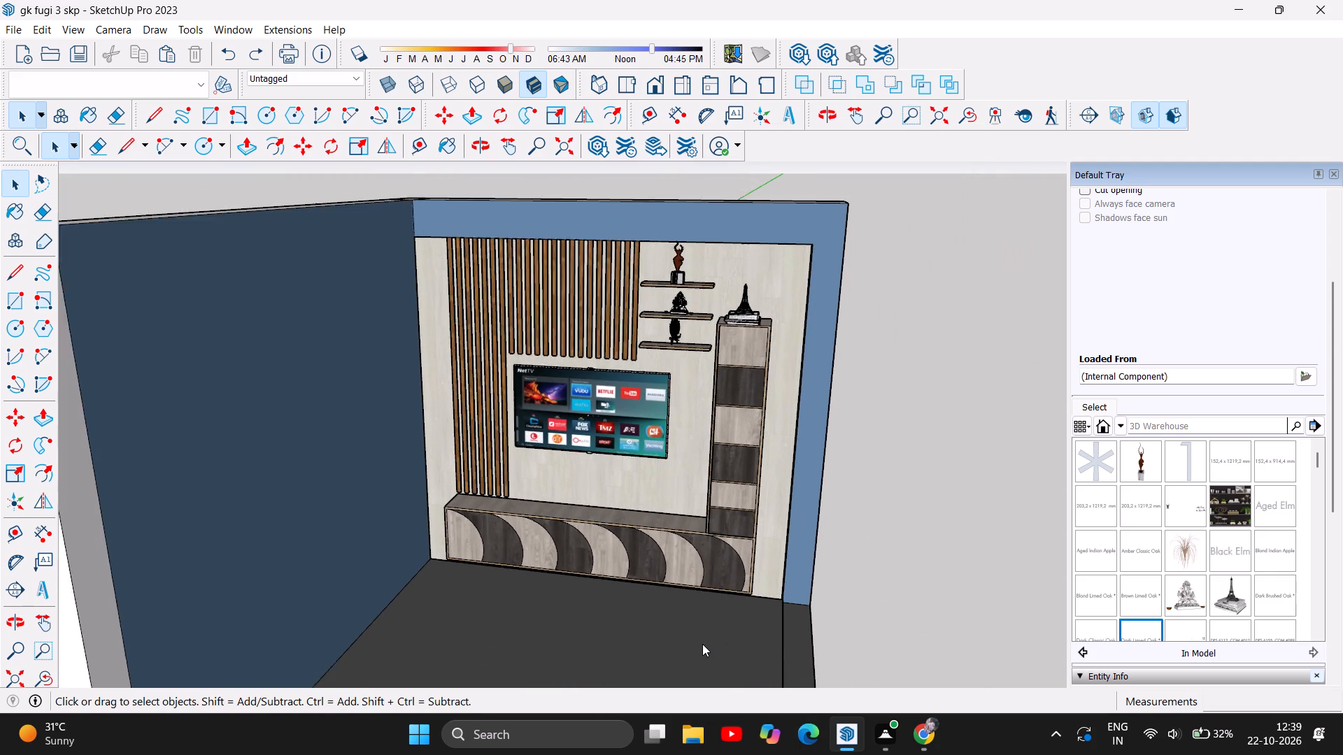
scroll(702, 644, "up", 2)
scroll(443, 425, "down", 3)
scroll(571, 415, "up", 4)
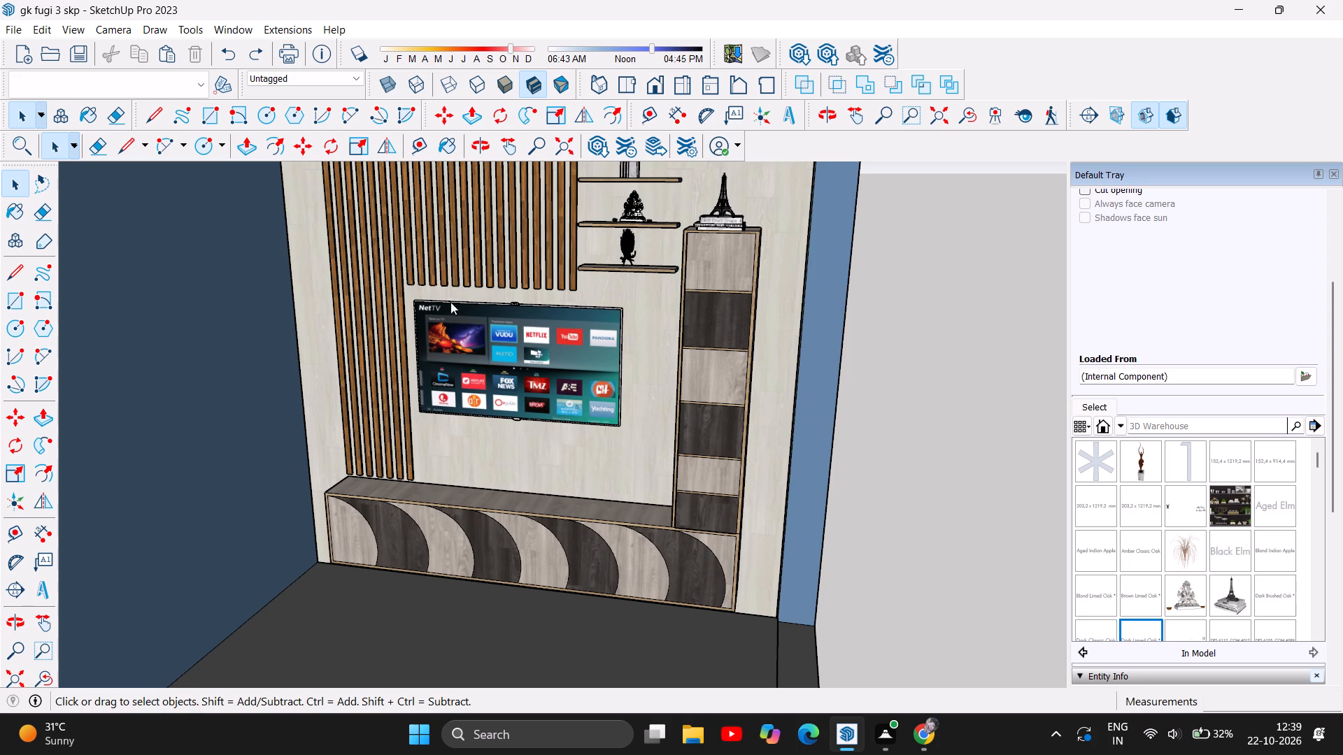
left_click(488, 148)
left_click_drag(903, 568, 766, 438)
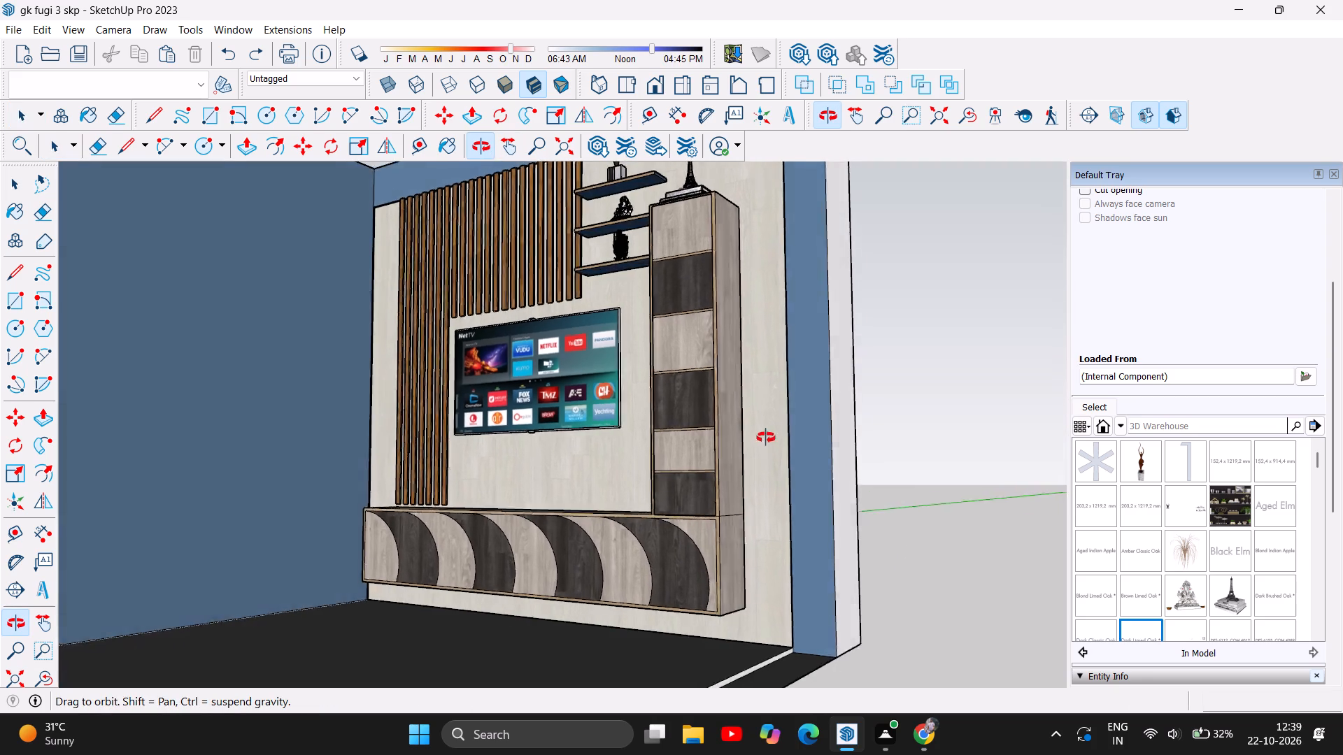
left_click_drag(766, 438, 1004, 478)
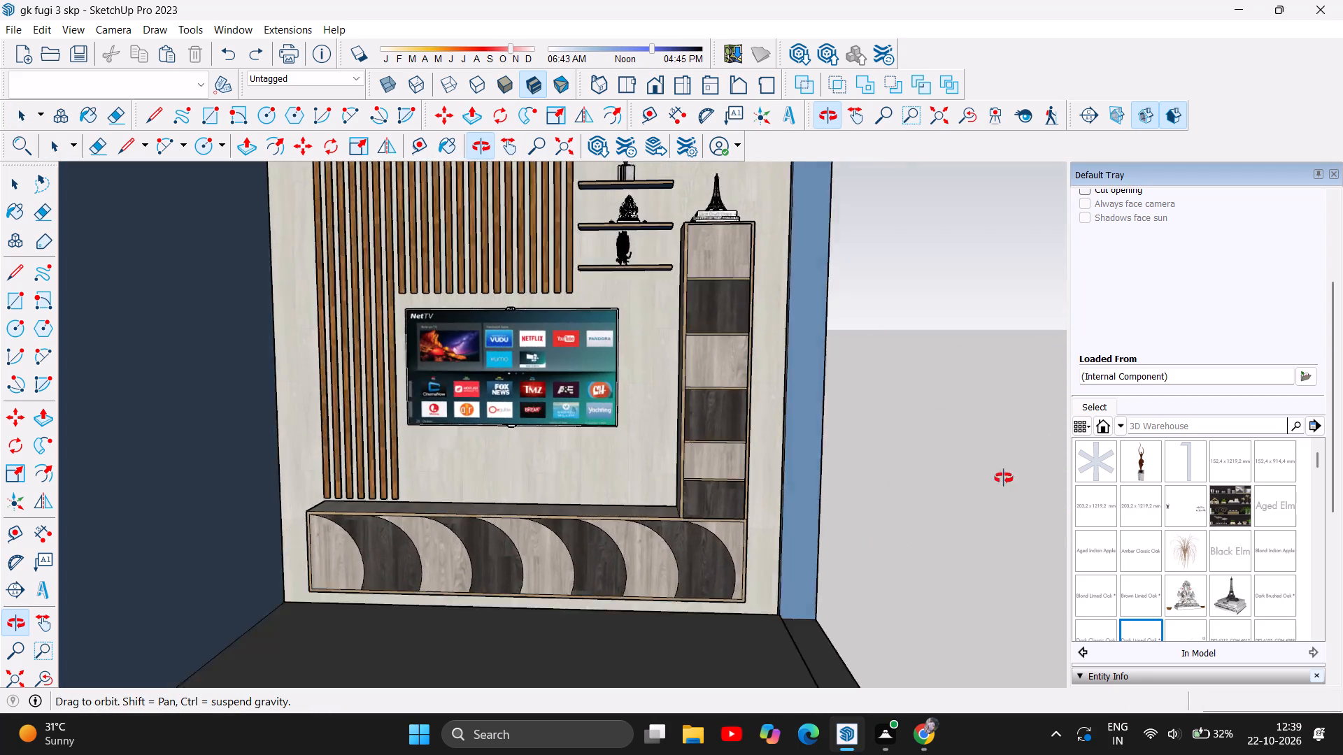
left_click_drag(1004, 478, 941, 523)
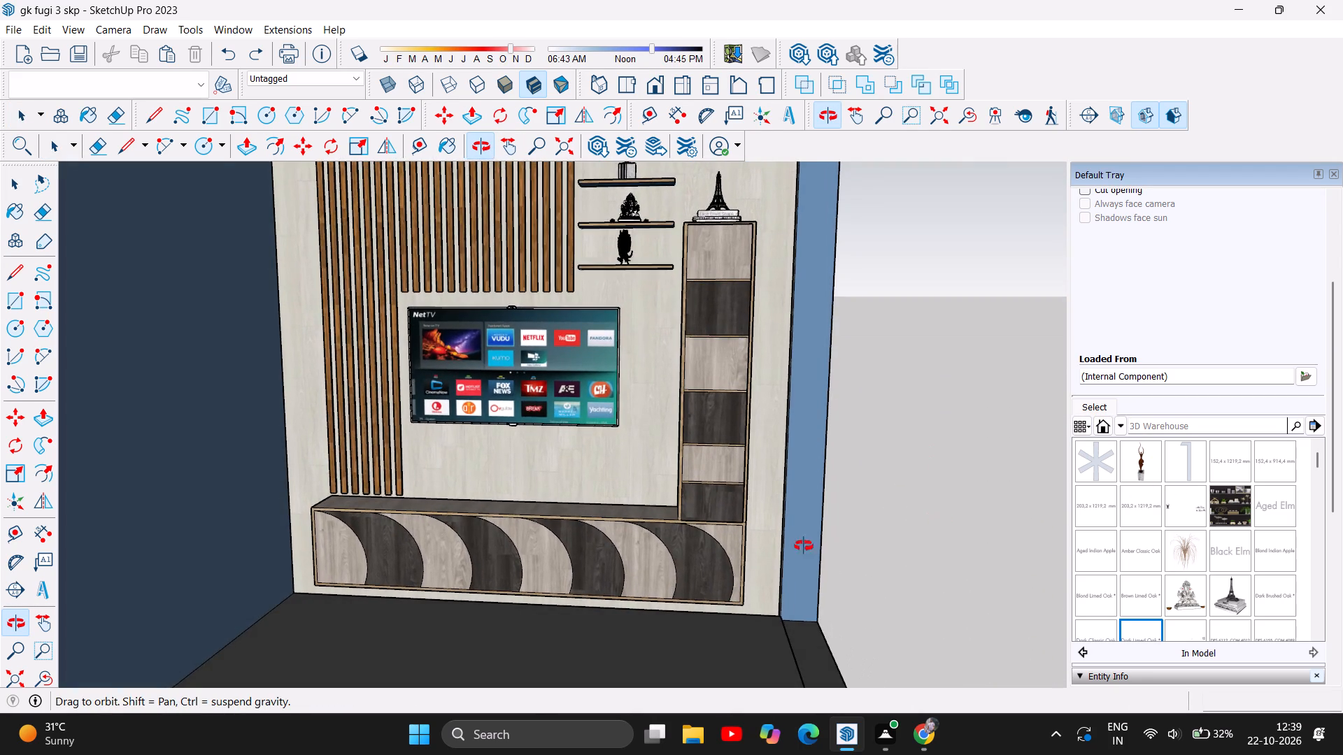
scroll(662, 575, "down", 4)
scroll(520, 317, "up", 5)
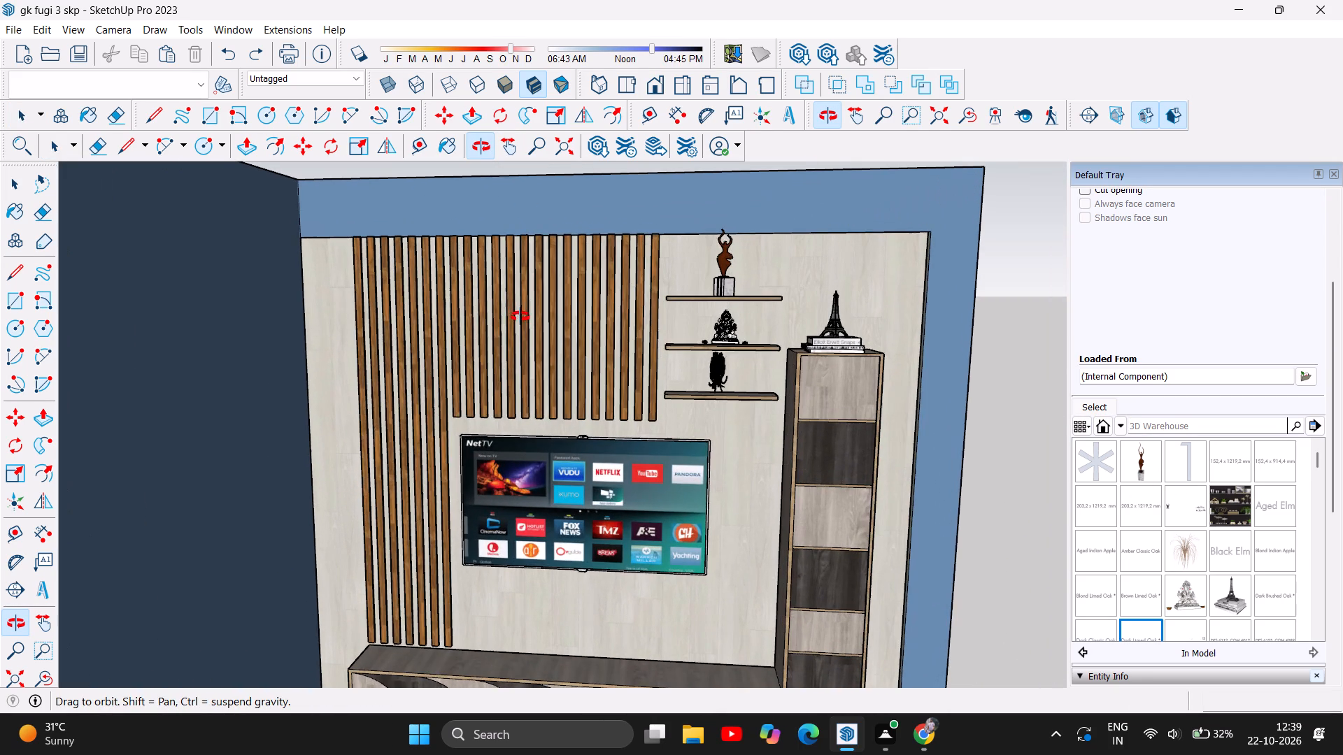
left_click_drag(706, 511, 713, 477)
scroll(824, 403, "down", 4)
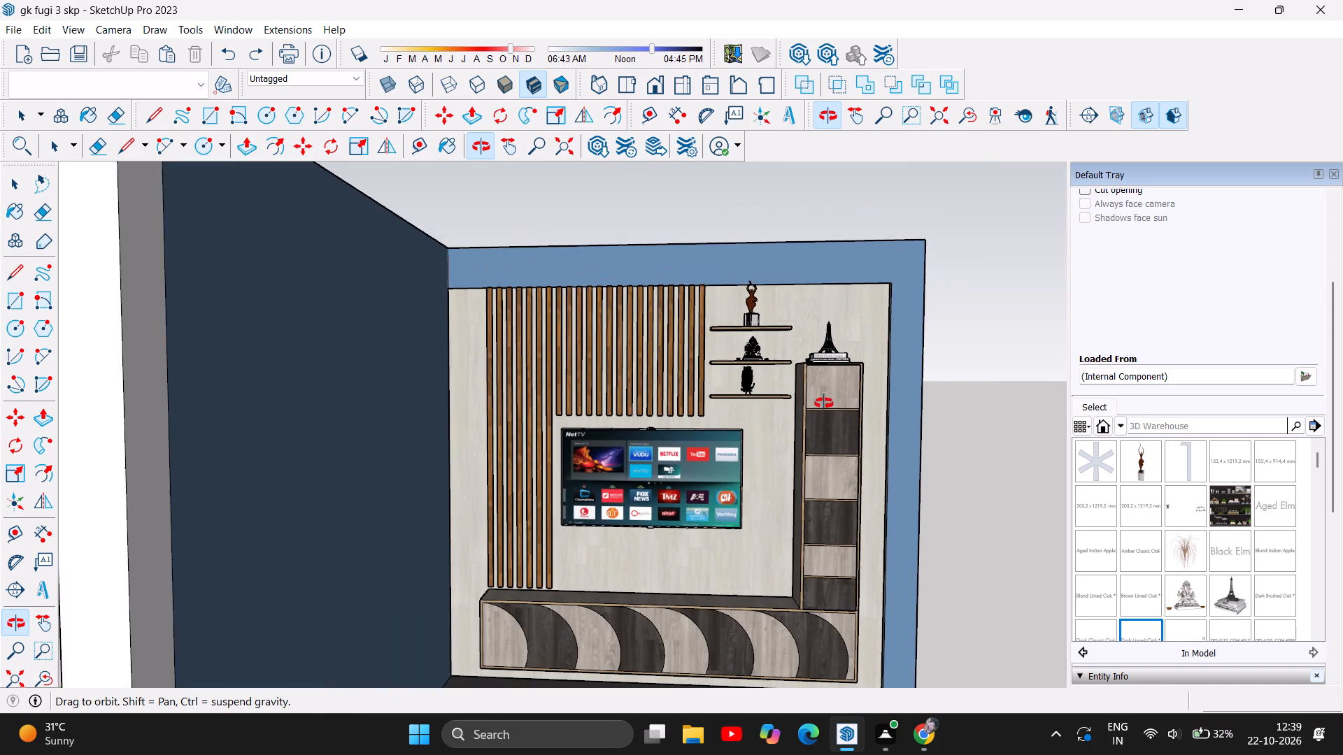
scroll(666, 668, "up", 1)
scroll(766, 478, "down", 3)
scroll(634, 686, "up", 3)
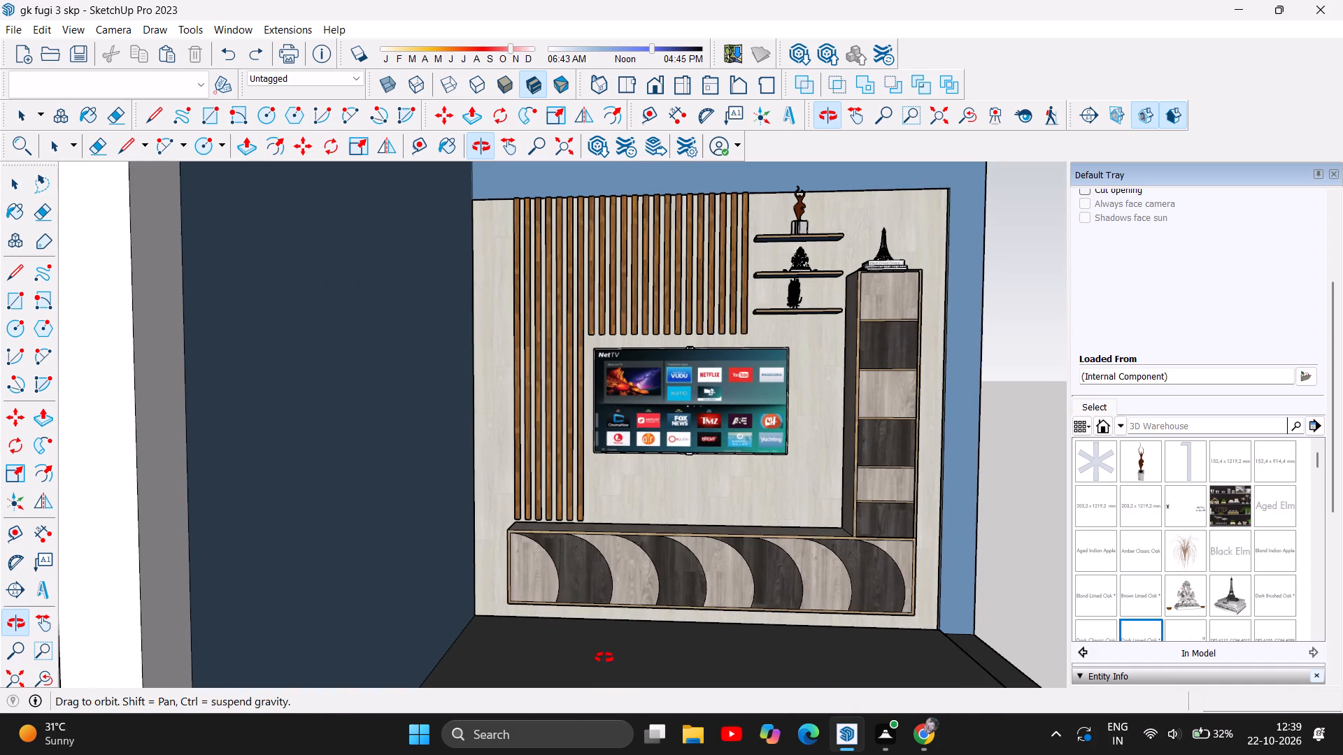
scroll(587, 589, "up", 1)
scroll(861, 624, "down", 4)
scroll(861, 624, "up", 1)
scroll(499, 456, "up", 1)
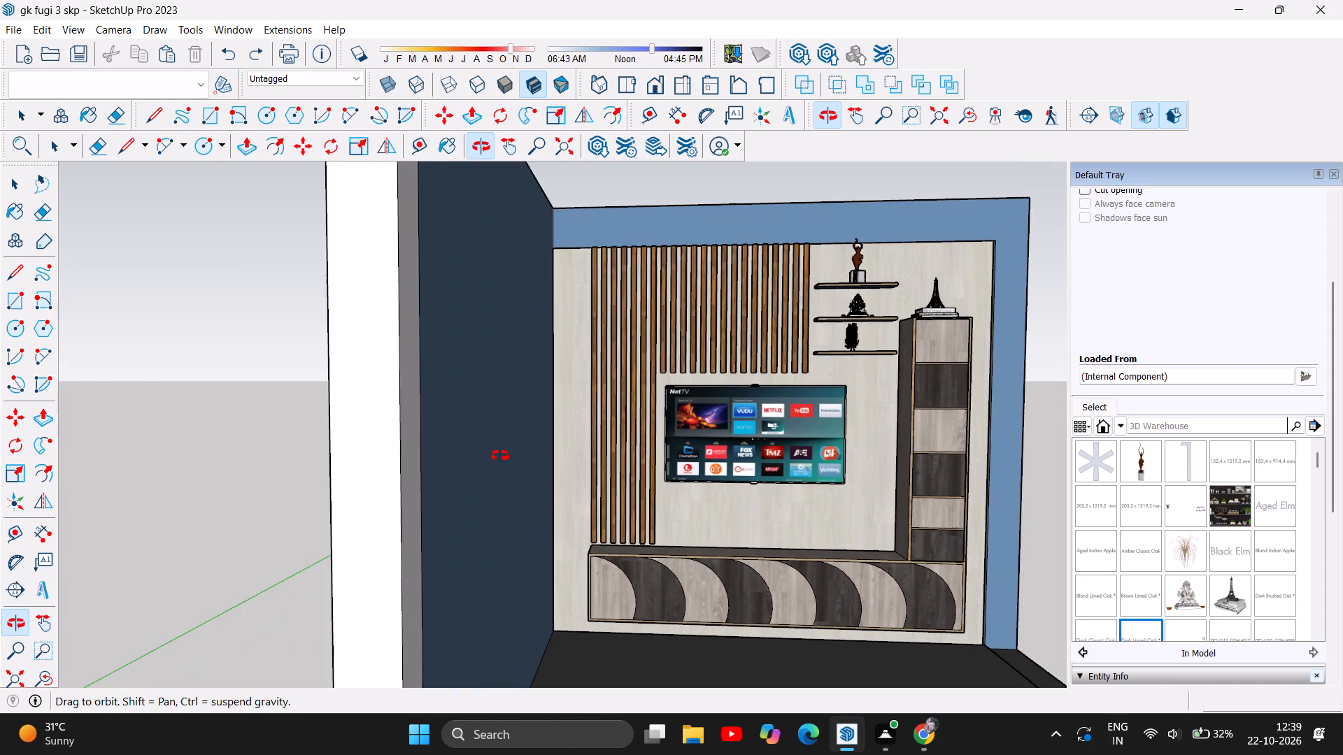
scroll(511, 451, "up", 1)
scroll(706, 491, "up", 1)
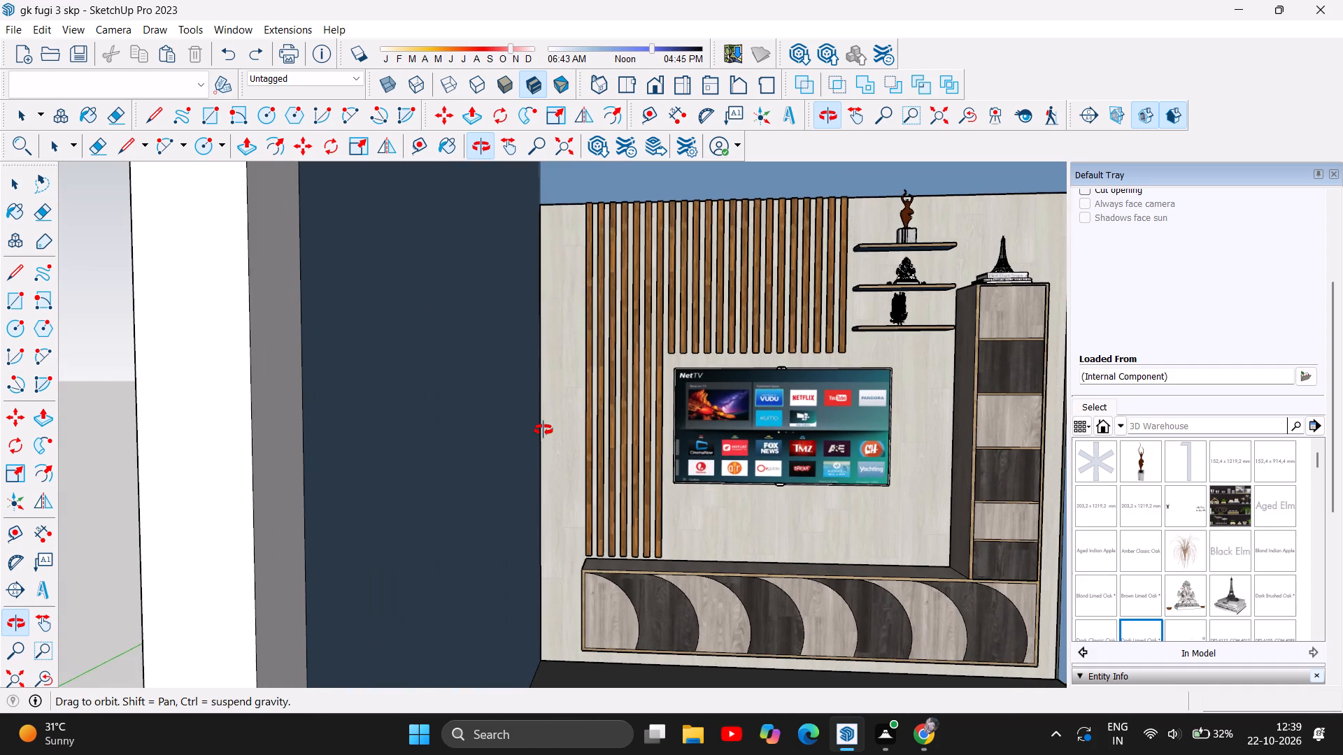
scroll(543, 430, "down", 1)
scroll(738, 487, "up", 1)
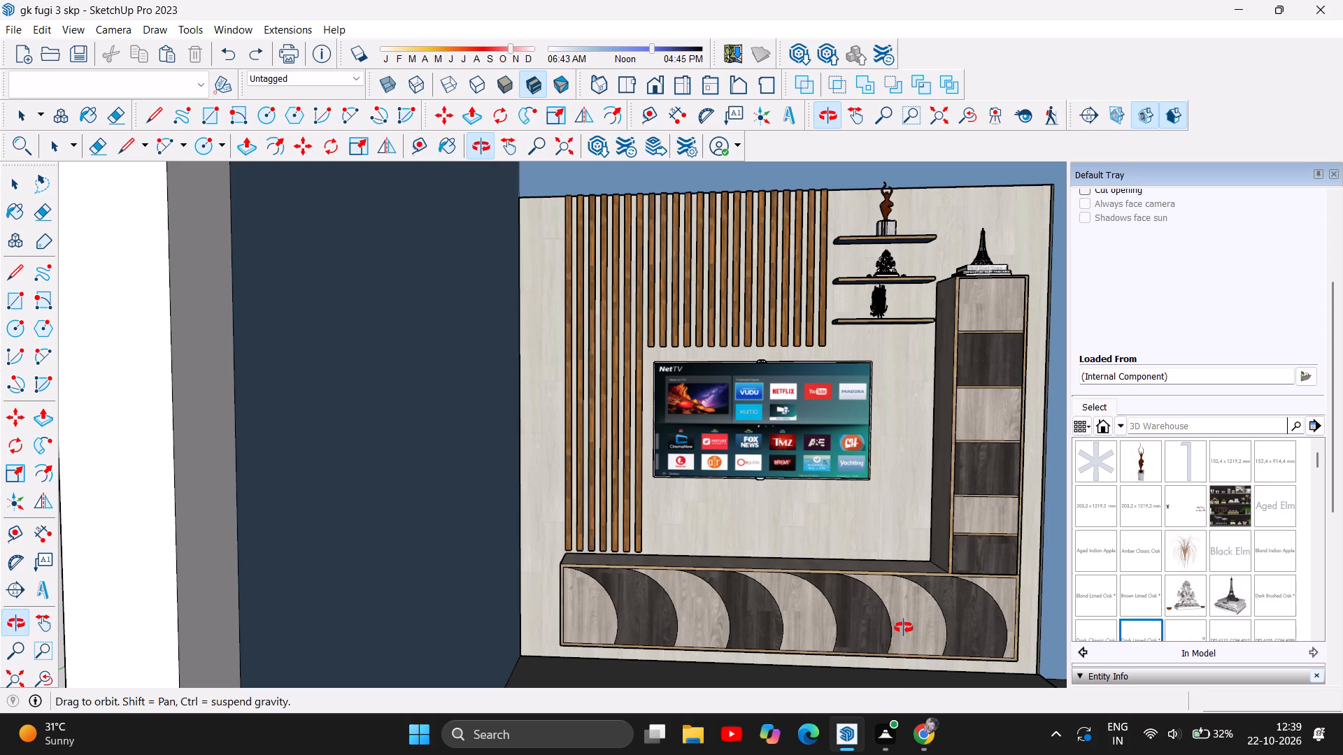
Examine the plant ornament on the lowest floating shelf up close and within the full TV wall composition.
scroll(930, 287, "up", 9)
scroll(846, 331, "up", 2)
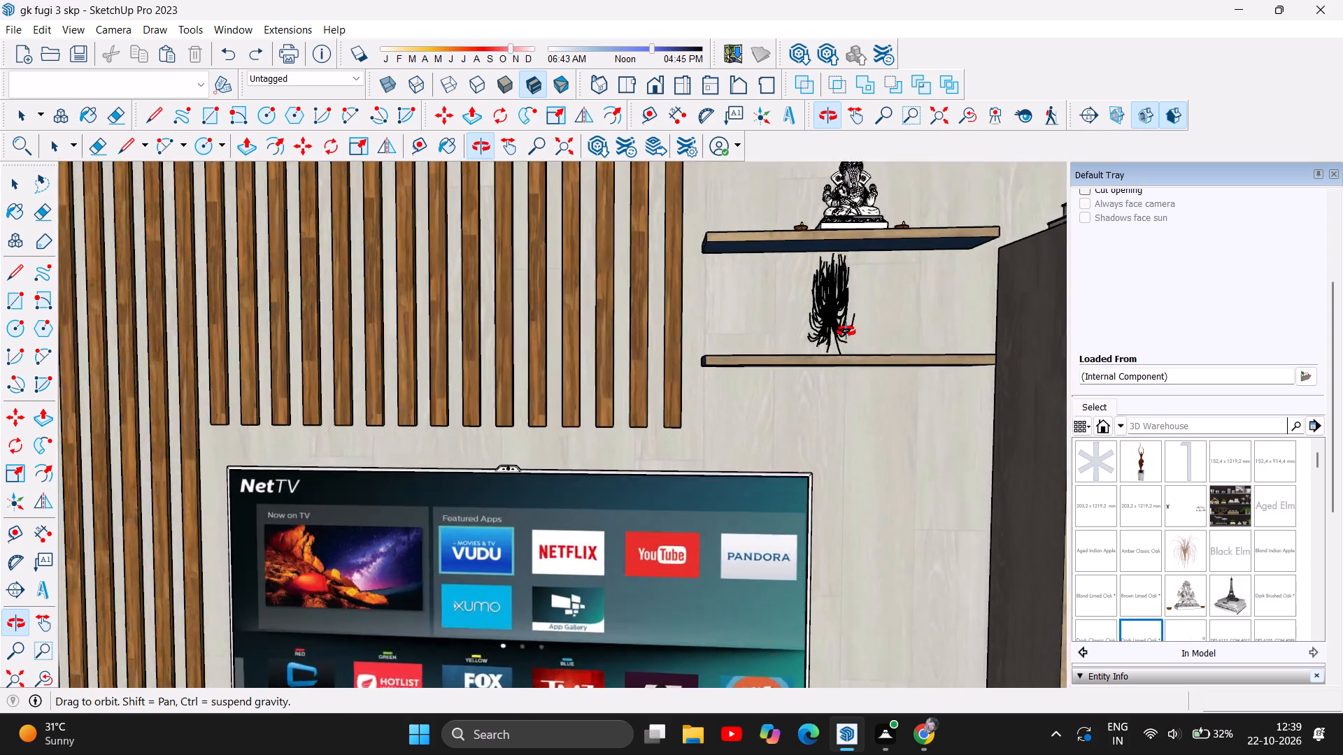
scroll(846, 331, "up", 2)
scroll(825, 233, "up", 4)
scroll(838, 350, "up", 12)
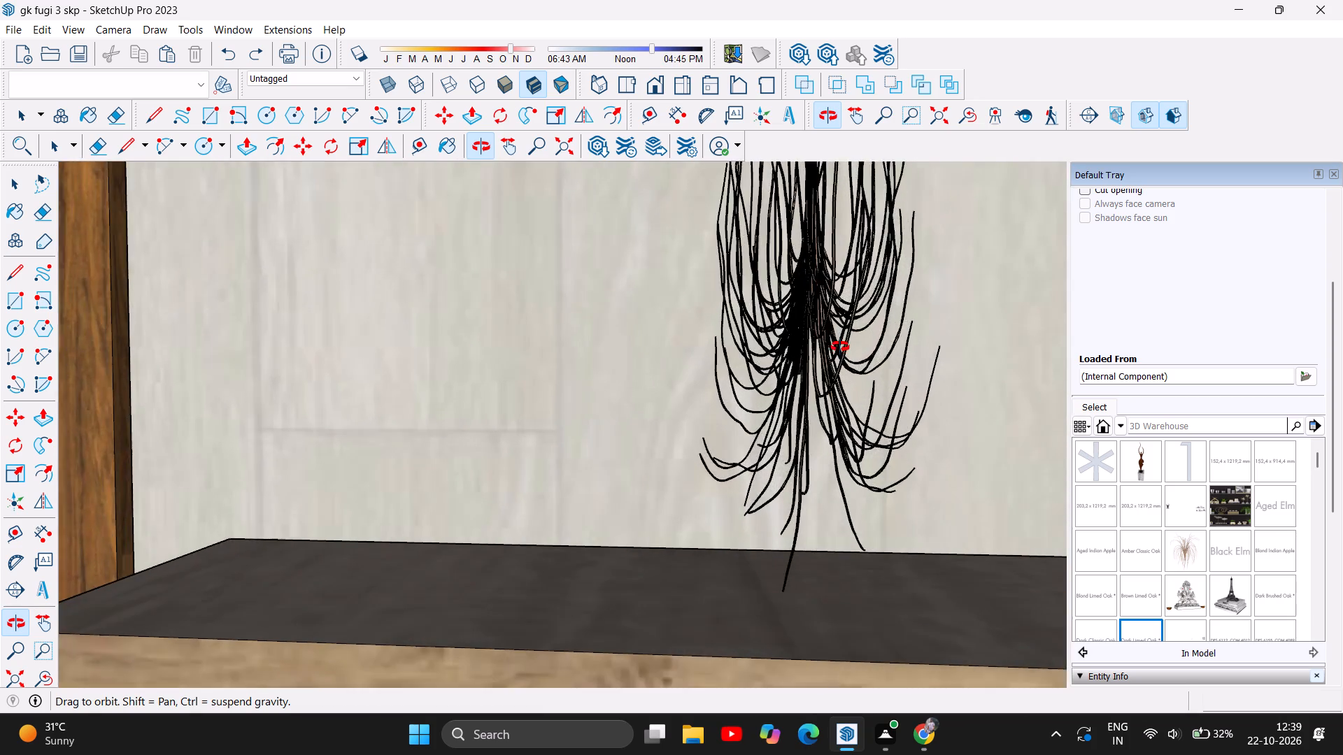
scroll(840, 347, "down", 17)
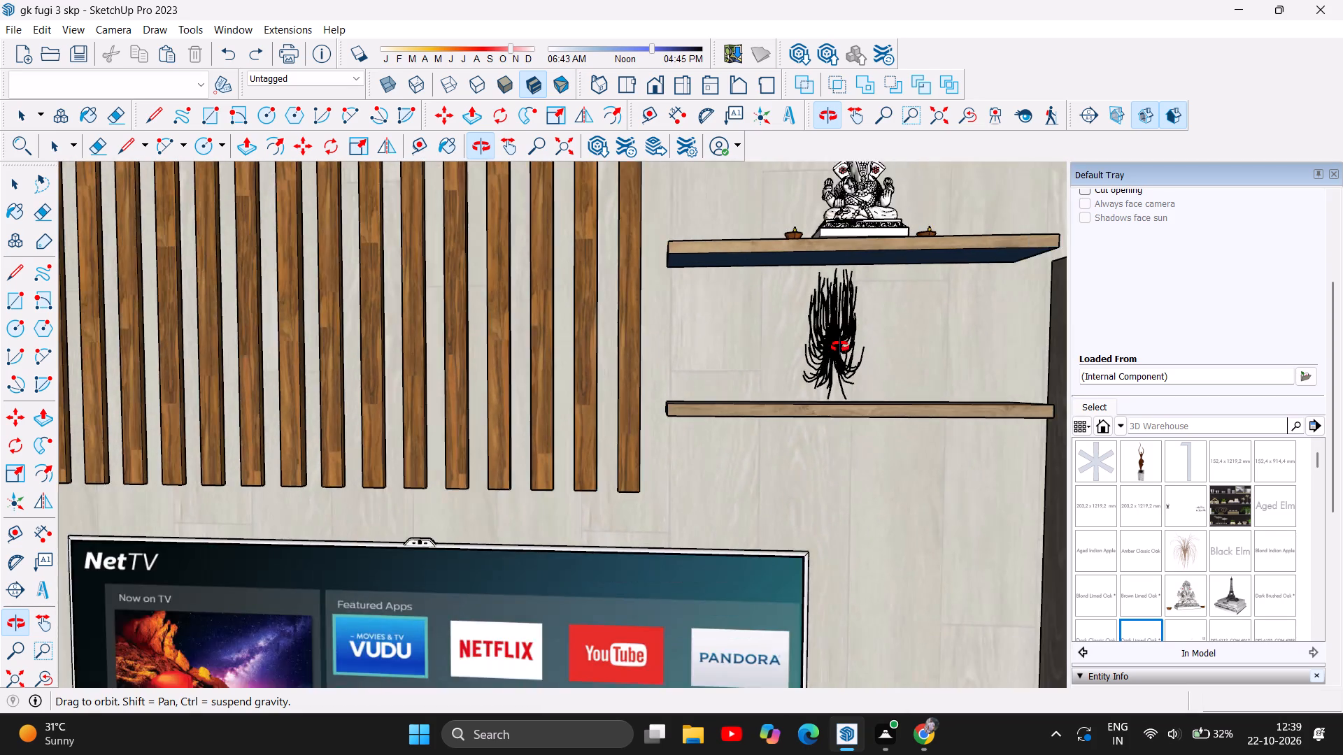
scroll(840, 347, "down", 8)
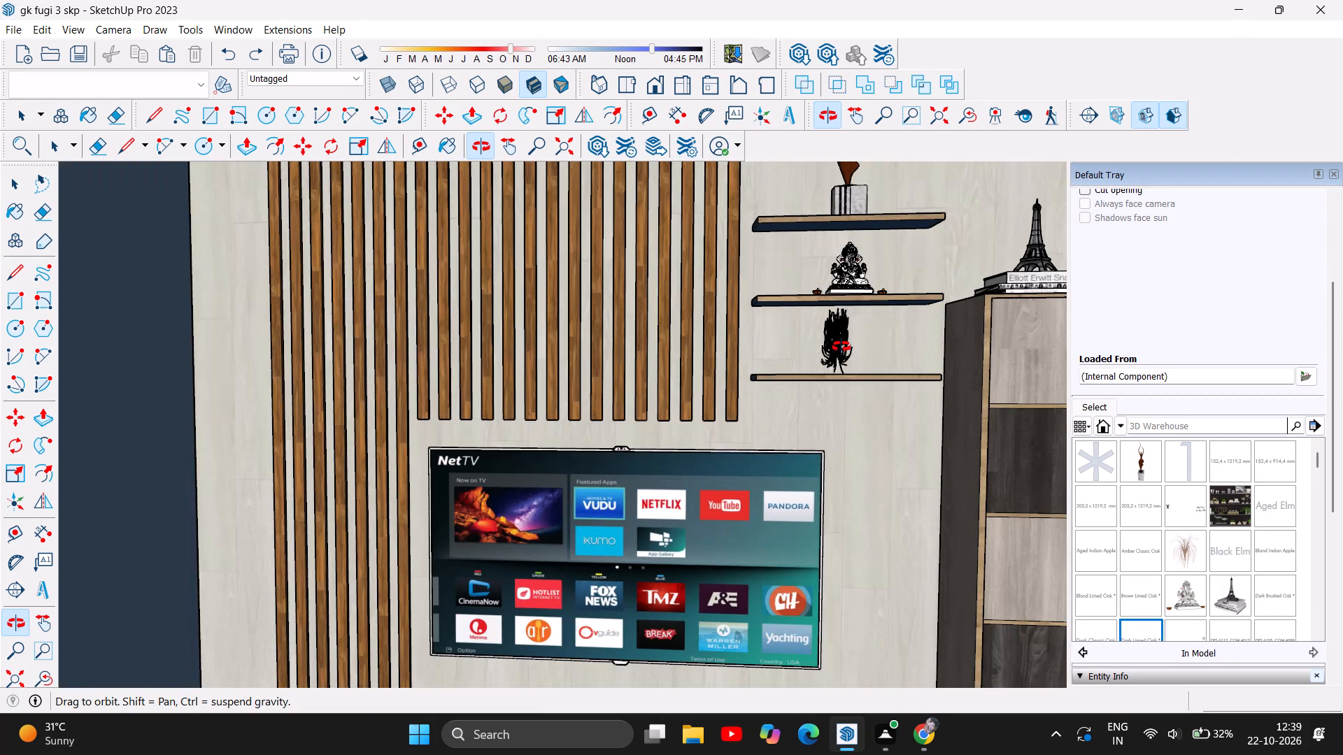
scroll(841, 347, "down", 3)
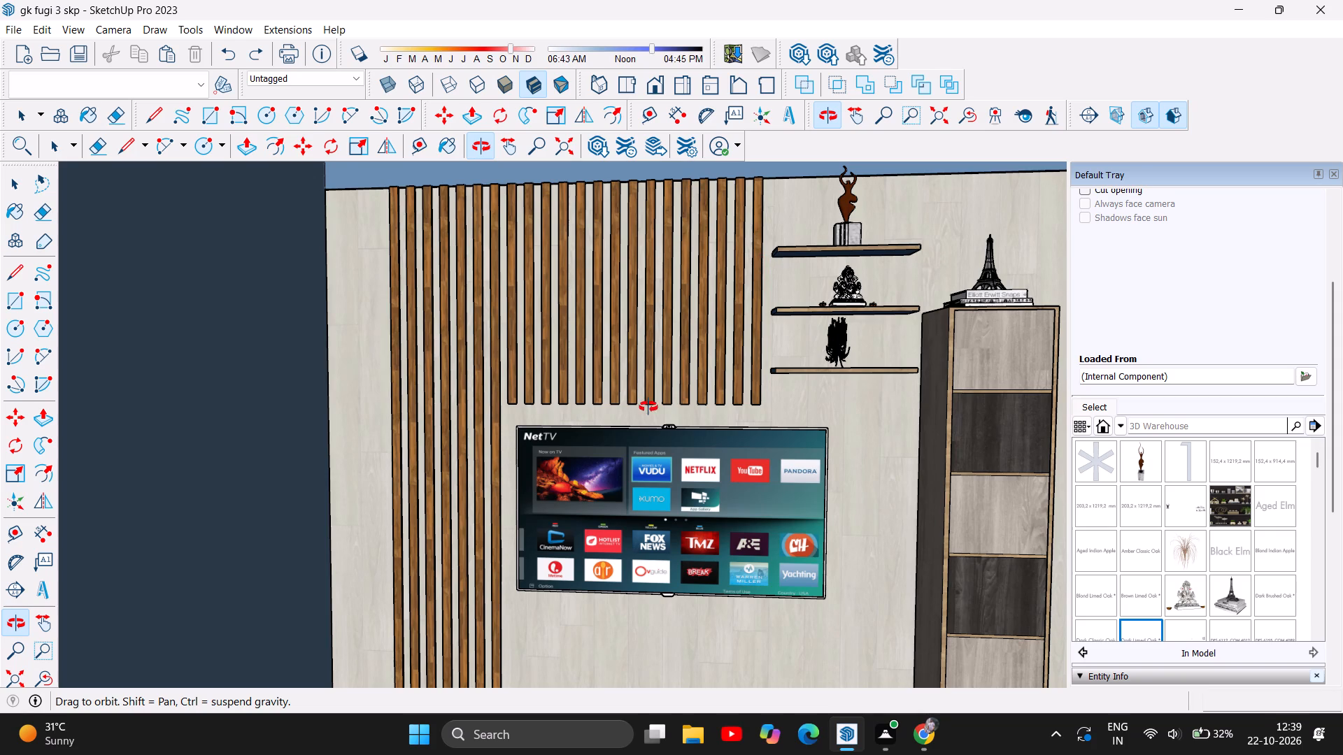
scroll(619, 350, "down", 2)
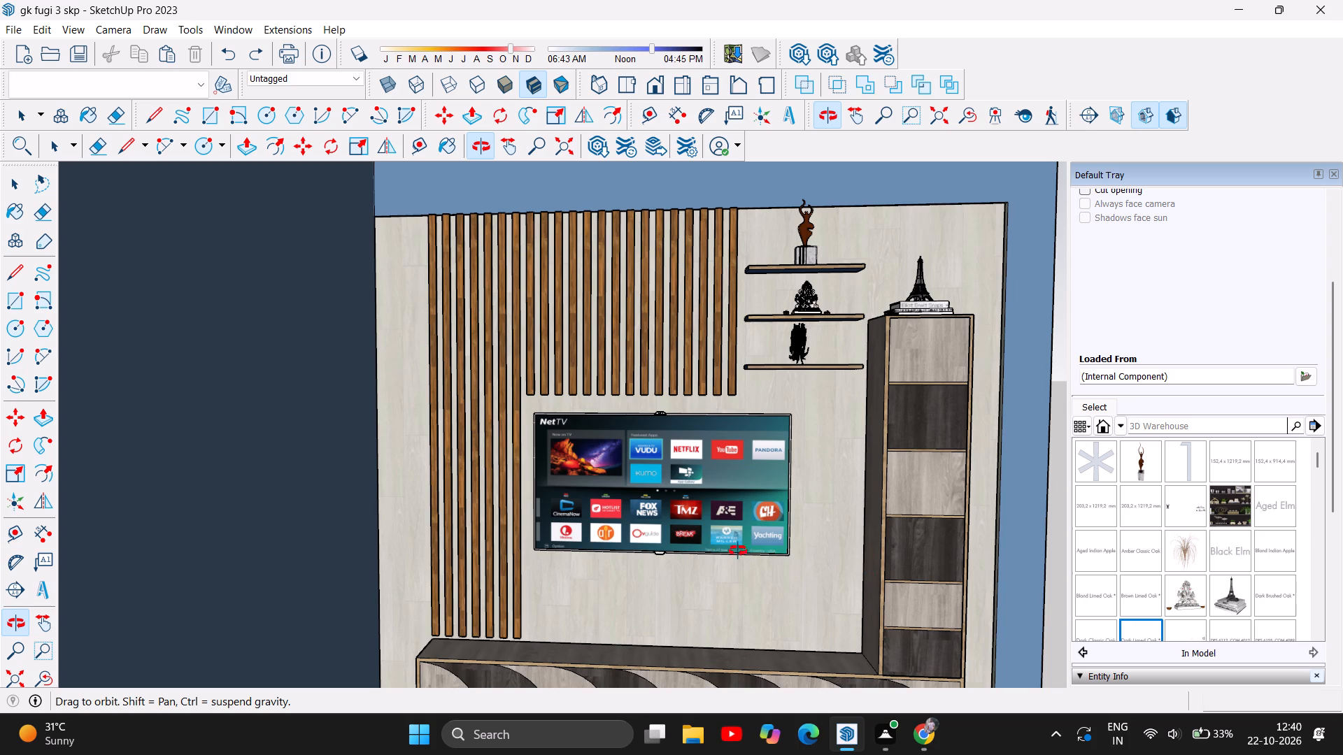
scroll(767, 555, "down", 2)
scroll(720, 484, "down", 5)
scroll(700, 607, "up", 5)
scroll(740, 433, "down", 4)
scroll(1253, 618, "up", 5)
scroll(1178, 558, "up", 3)
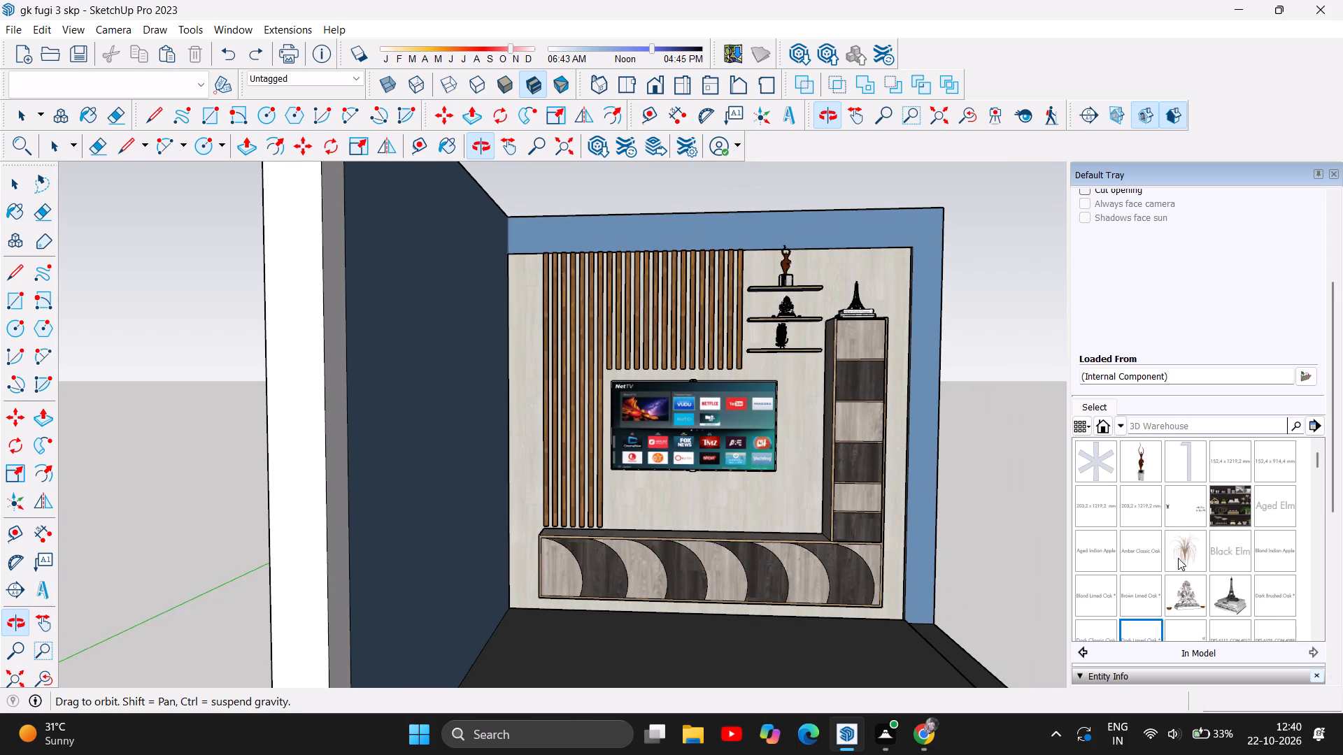
Browse the model's component collection for another piece, checking the last component in the list.
scroll(1178, 558, "up", 1)
scroll(1284, 563, "down", 10)
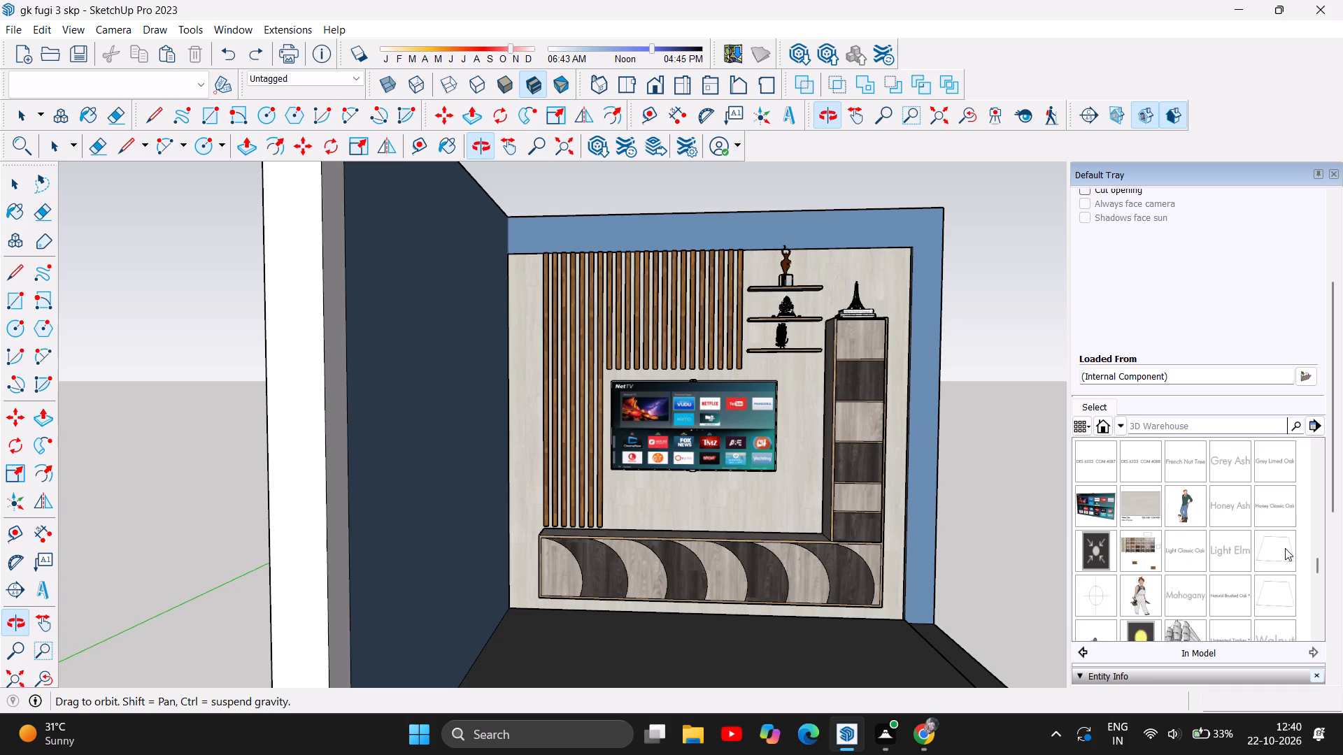
scroll(1285, 548, "down", 3)
scroll(1285, 548, "up", 4)
scroll(1269, 556, "down", 4)
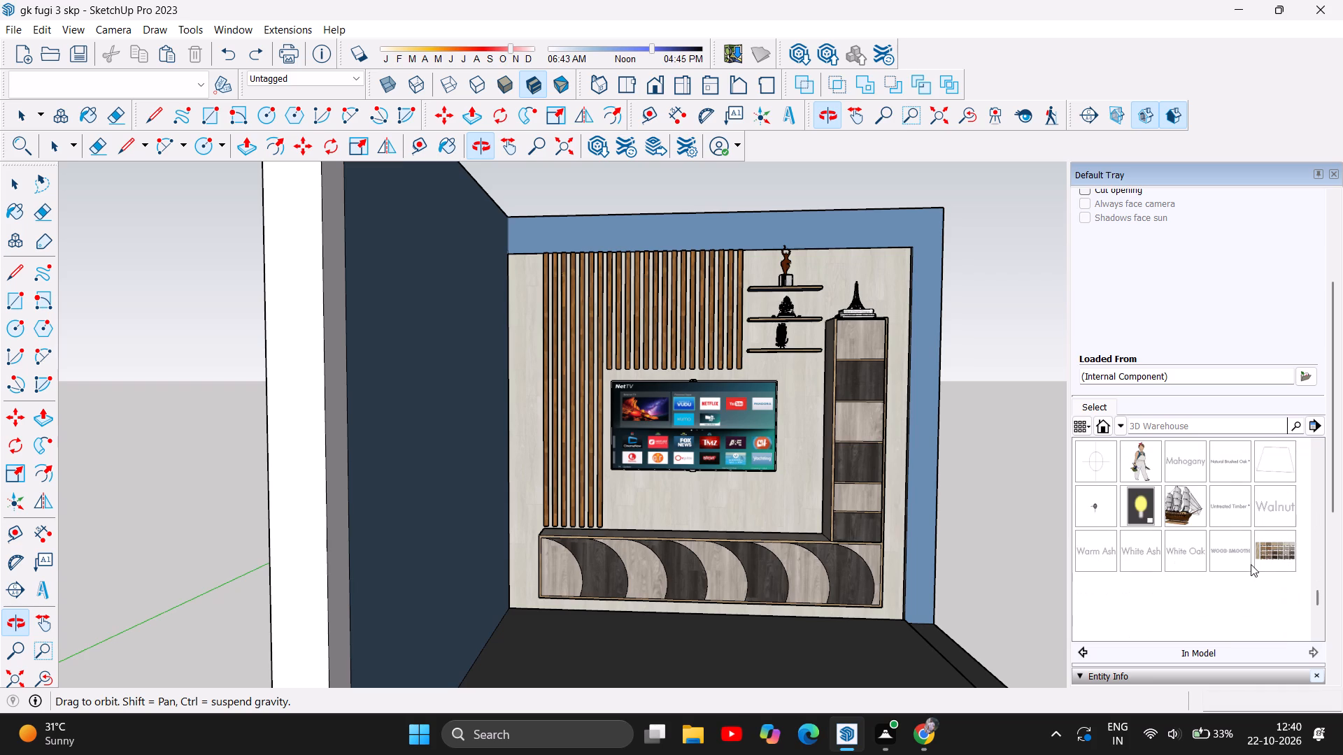
left_click(1268, 556)
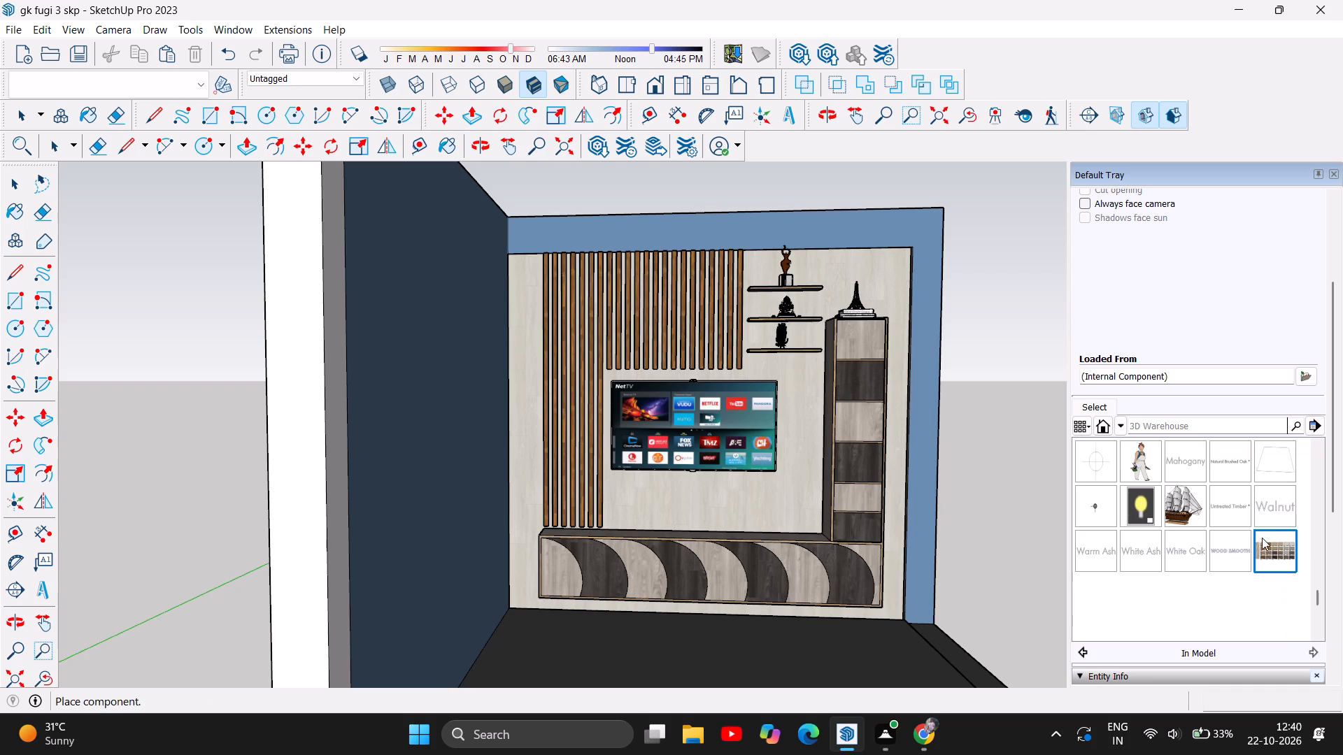
left_click(1272, 525)
scroll(1256, 553, "up", 14)
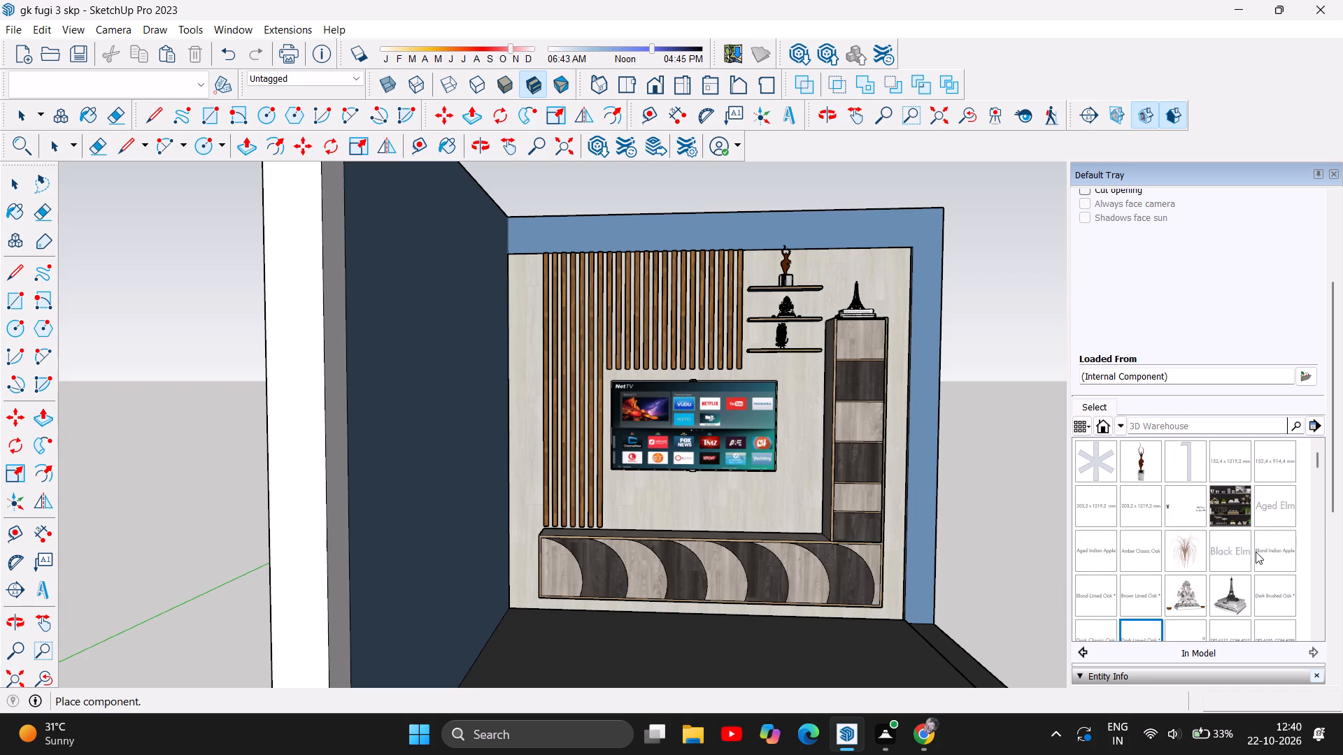
Load the sofa+(2) model from the sketchup familys downloads folder into the model's component collection.
left_click(1100, 476)
left_click(1148, 377)
left_click(1307, 379)
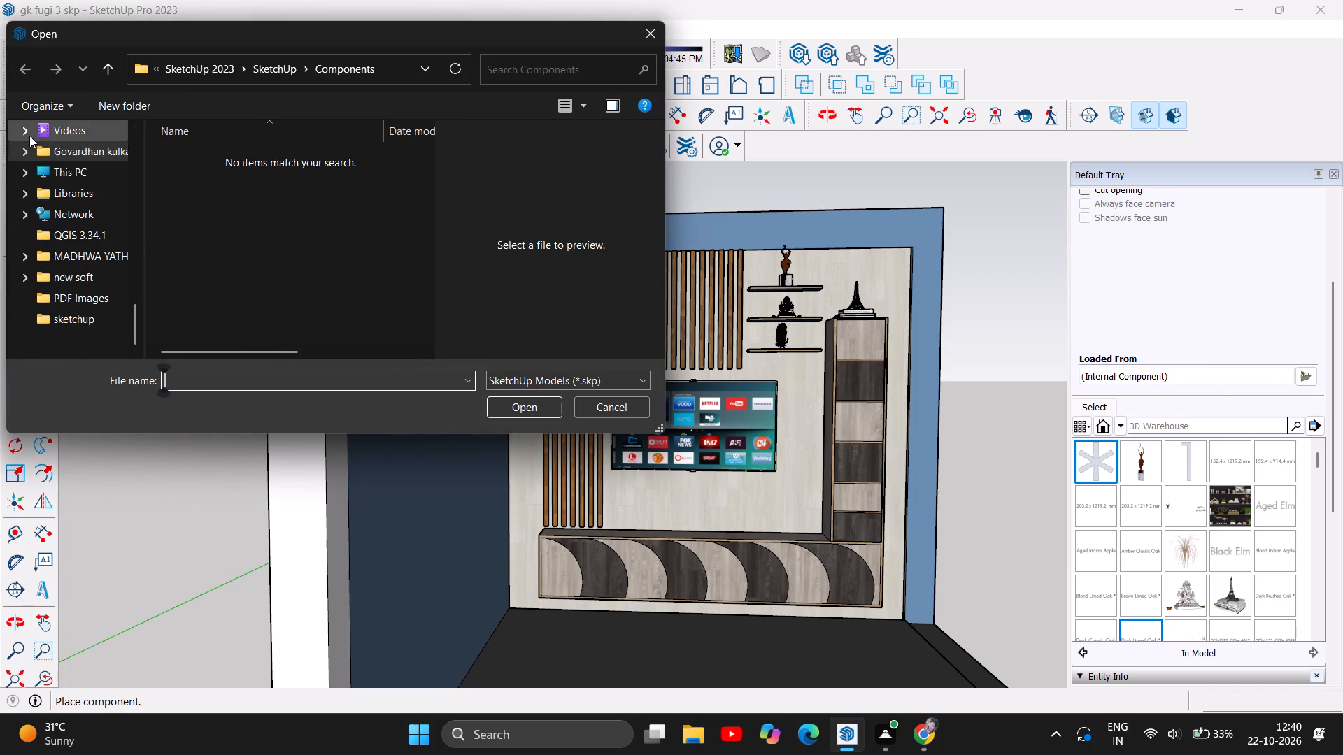
scroll(66, 136, "up", 5)
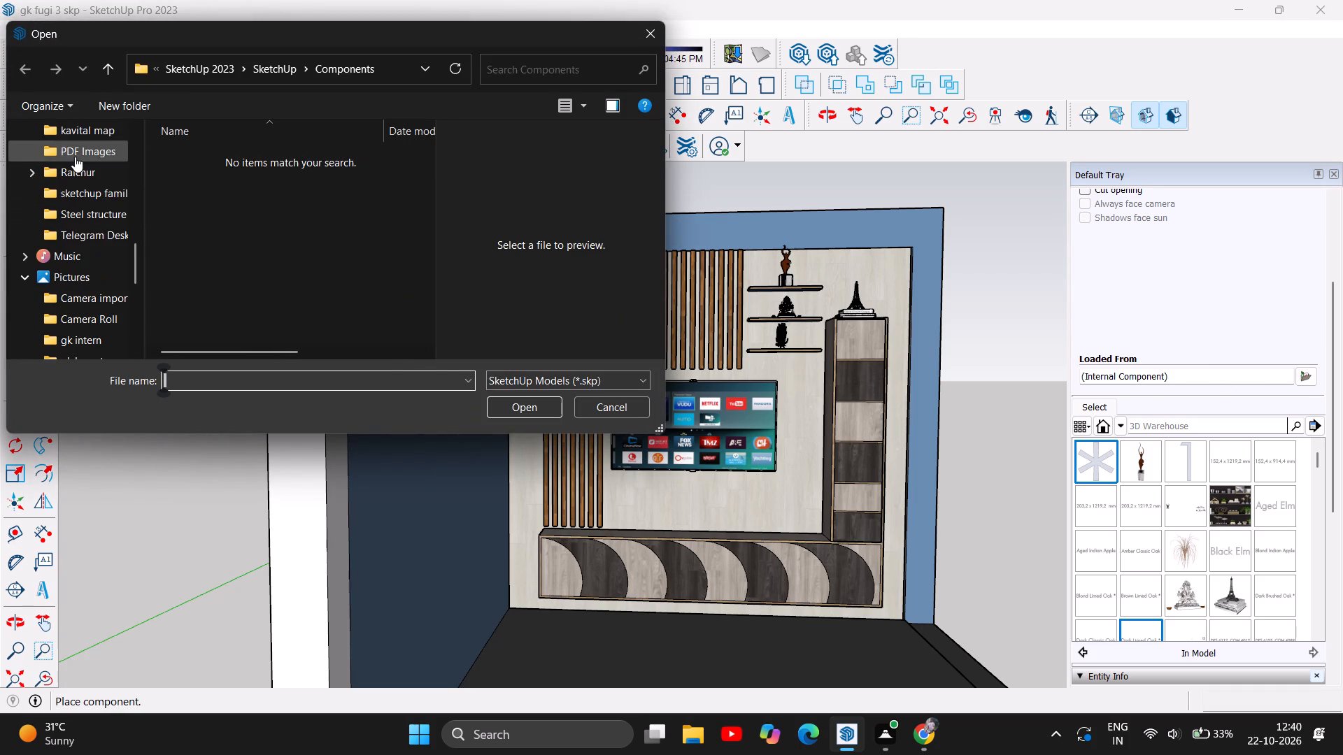
left_click(107, 201)
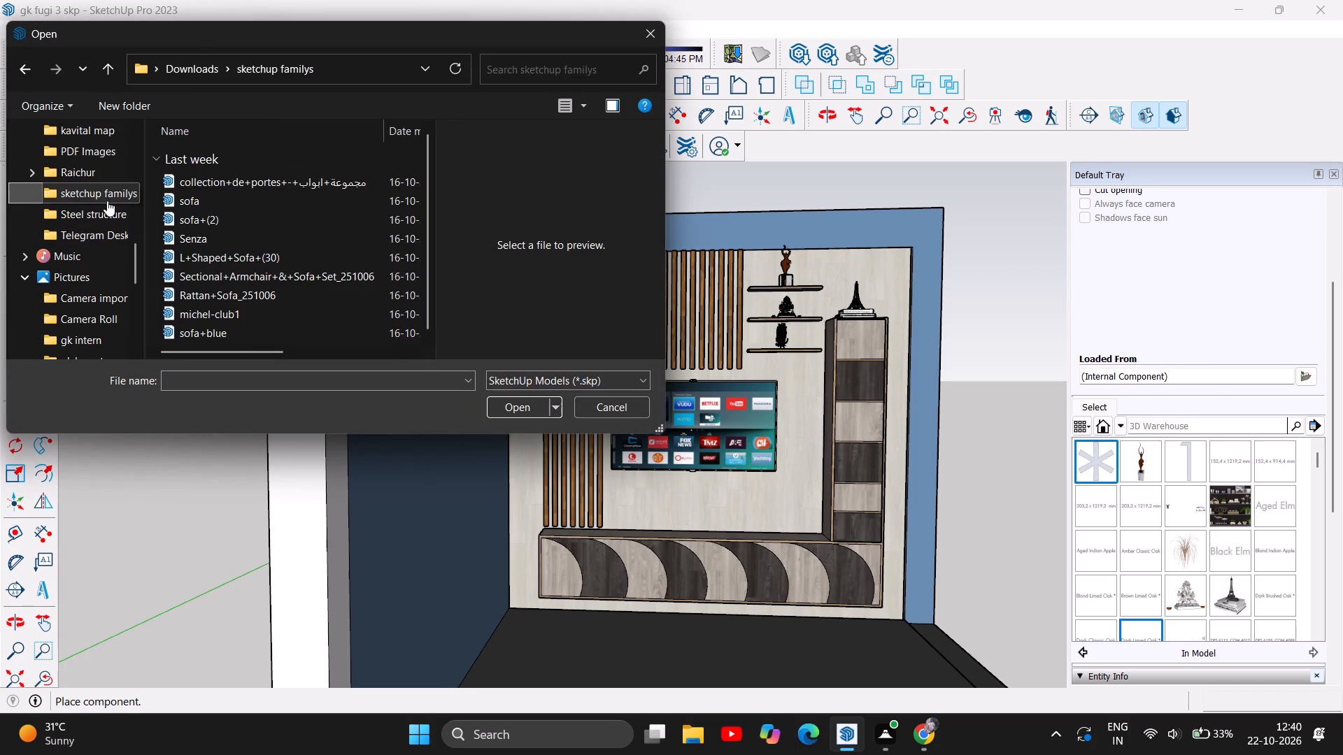
left_click(513, 403)
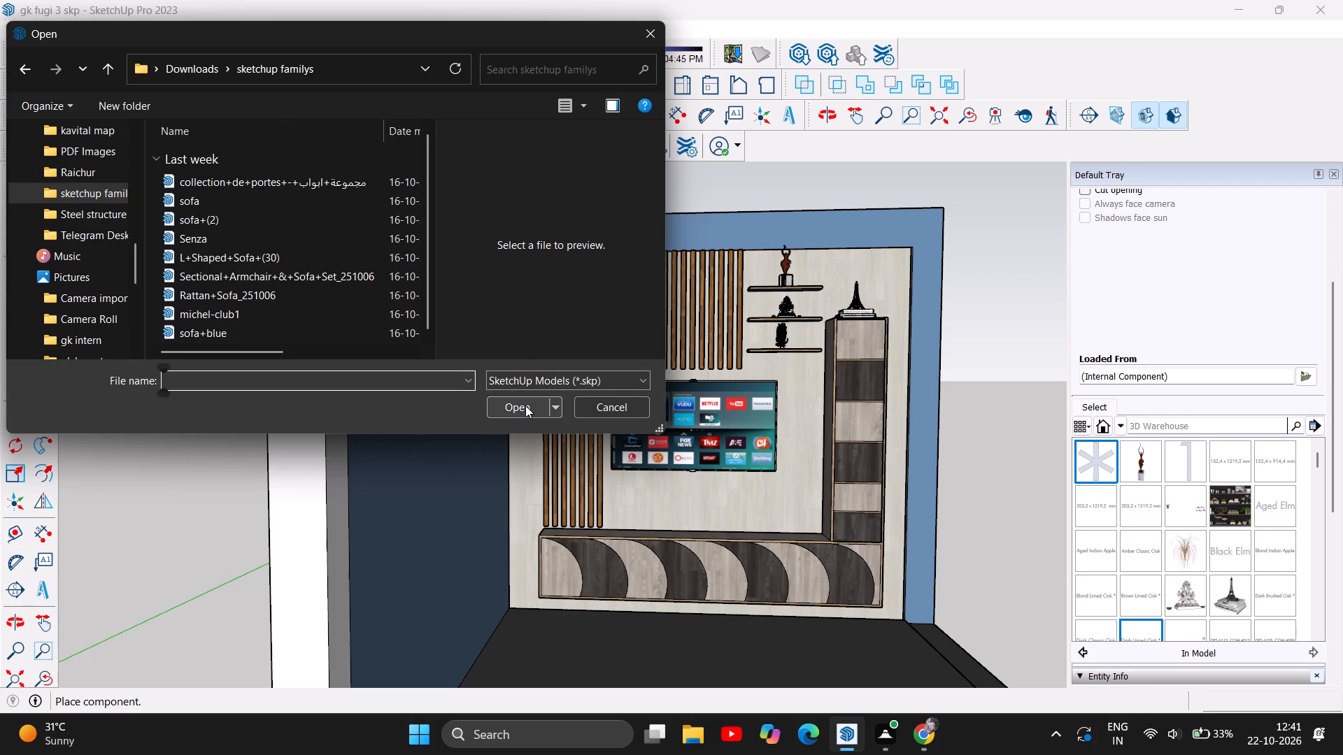
left_click(525, 405)
double_click(83, 196)
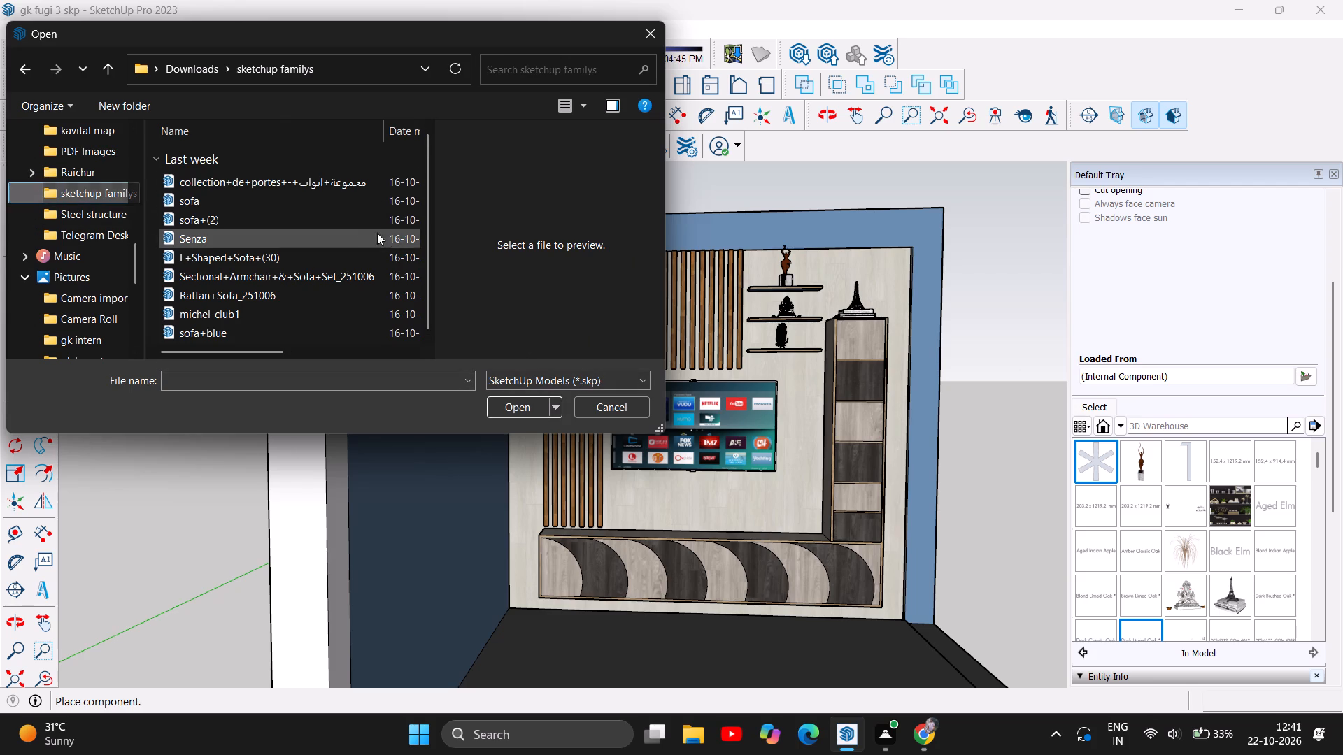
left_click(318, 184)
left_click(299, 197)
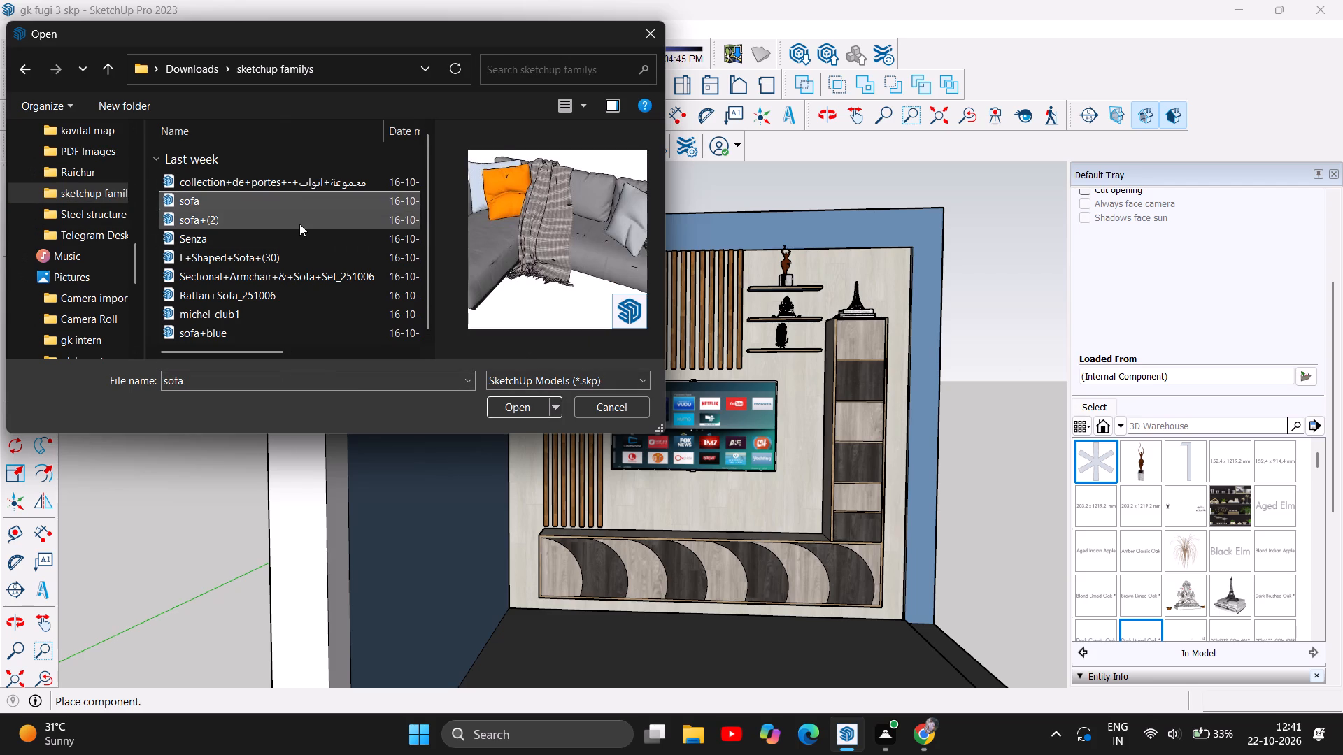
left_click(295, 222)
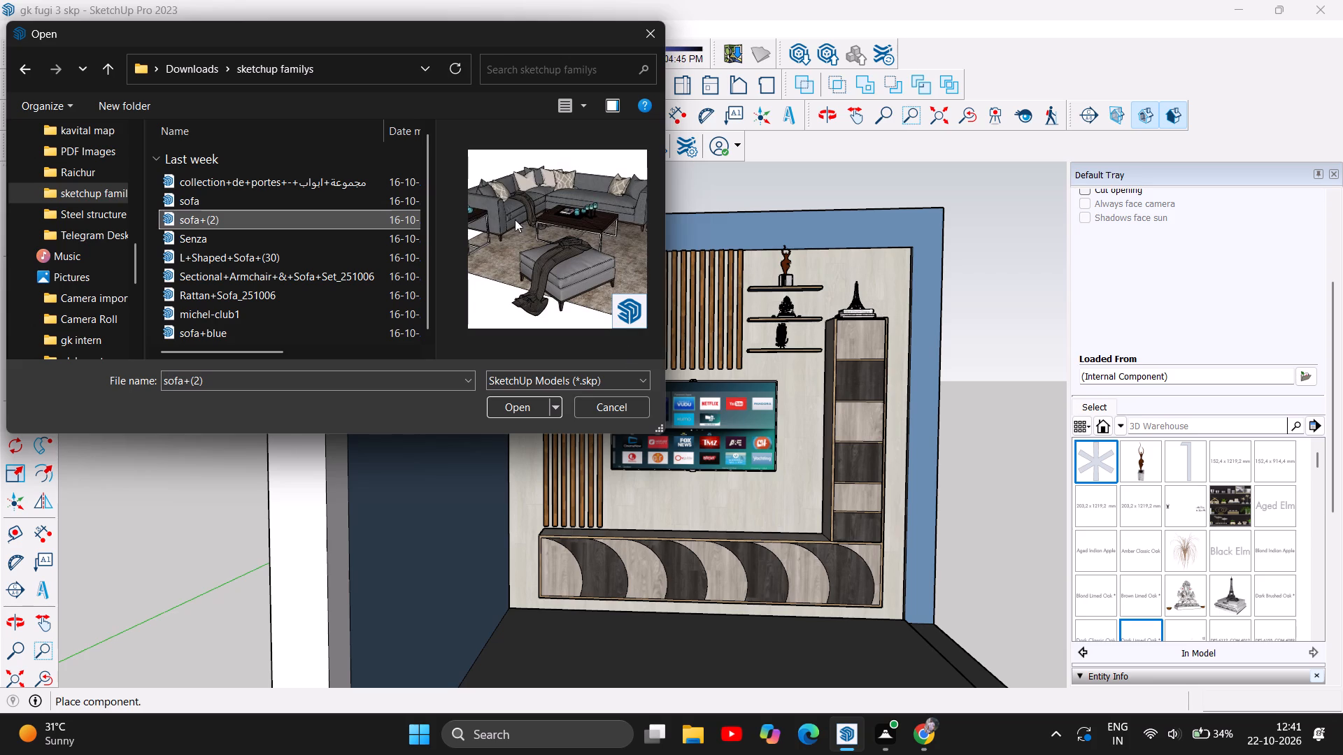
left_click(516, 405)
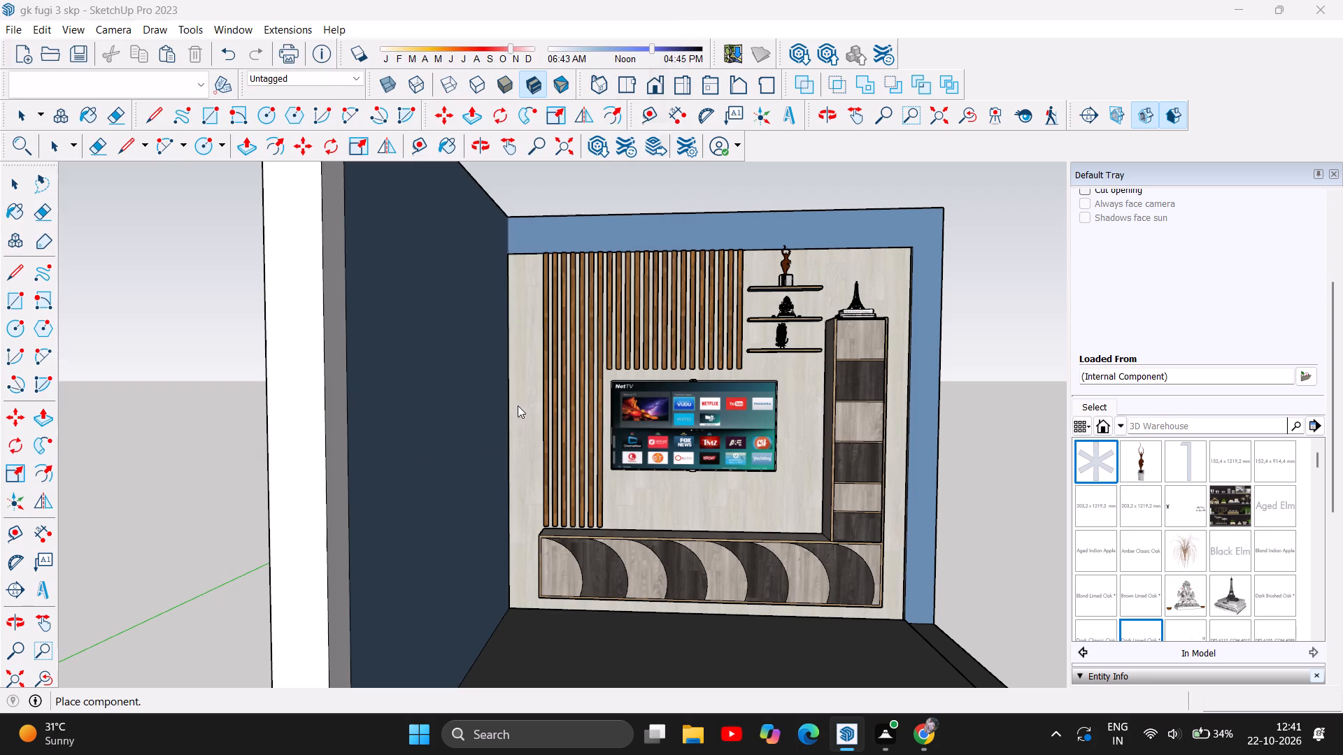
Place the newly loaded grey sectional sofa set from the model's components on the ground beside the TV wall room.
scroll(644, 415, "down", 3)
scroll(459, 487, "down", 4)
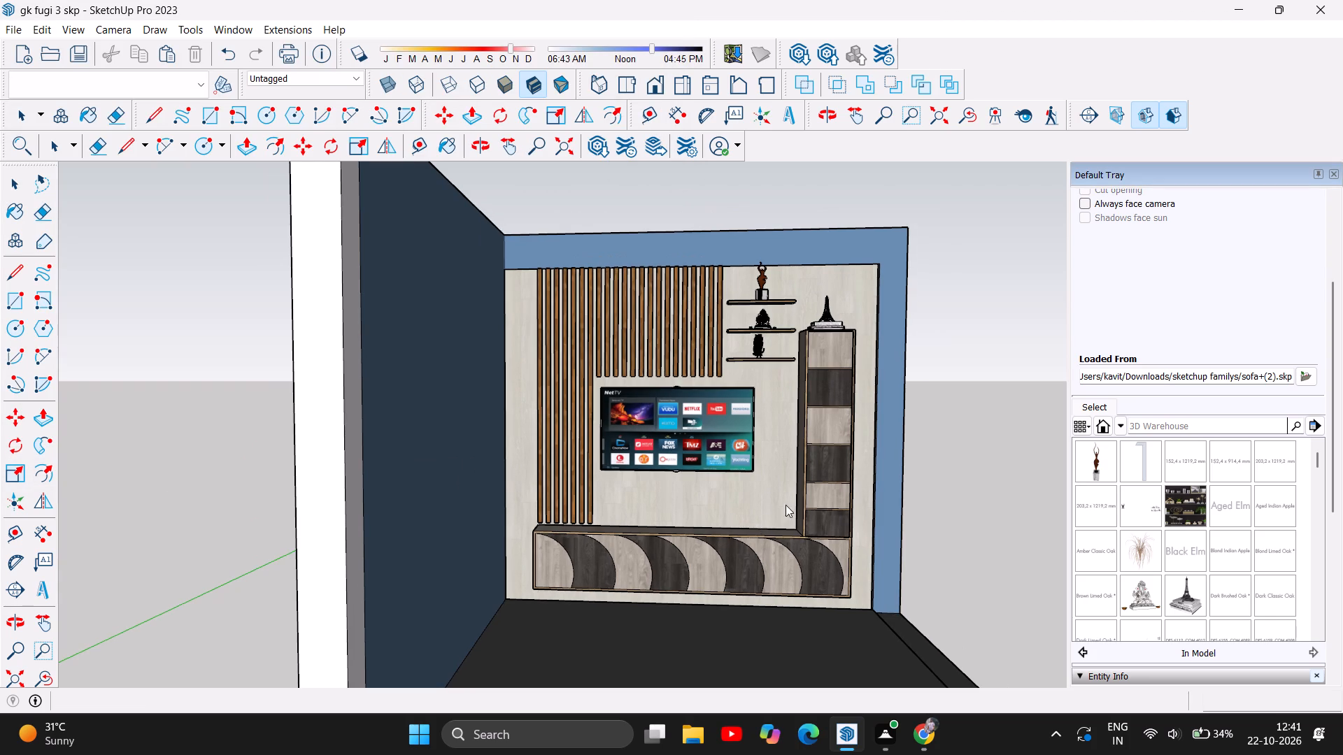
scroll(534, 438, "down", 5)
scroll(702, 399, "down", 5)
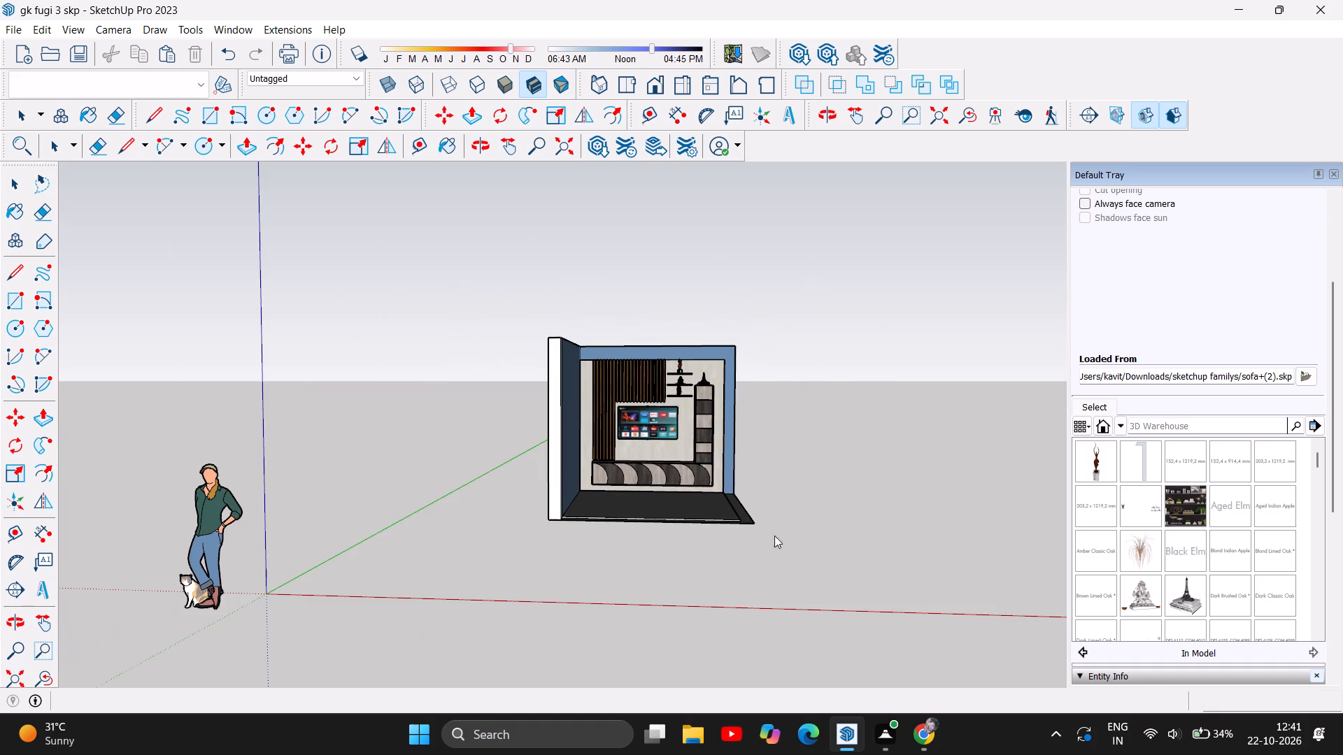
scroll(1236, 572, "up", 4)
scroll(1187, 534, "up", 1)
scroll(1183, 540, "down", 4)
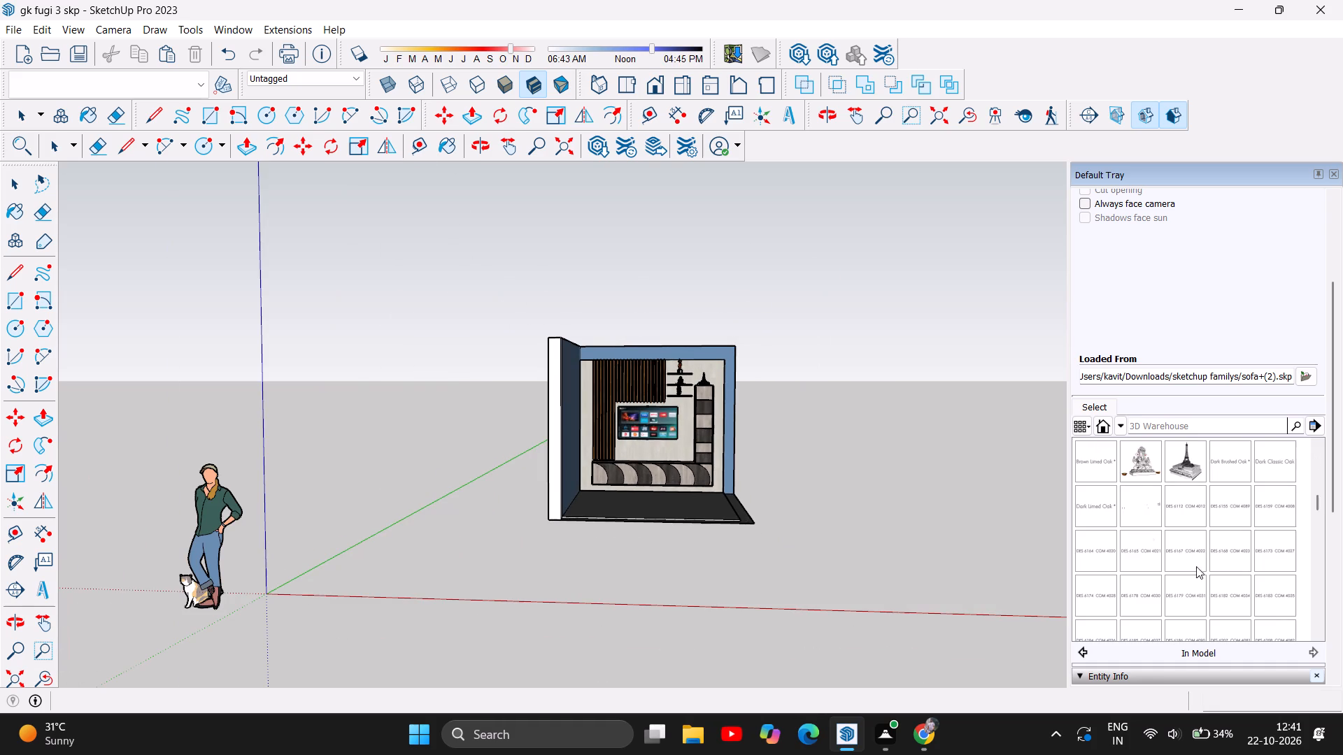
scroll(1192, 582, "down", 9)
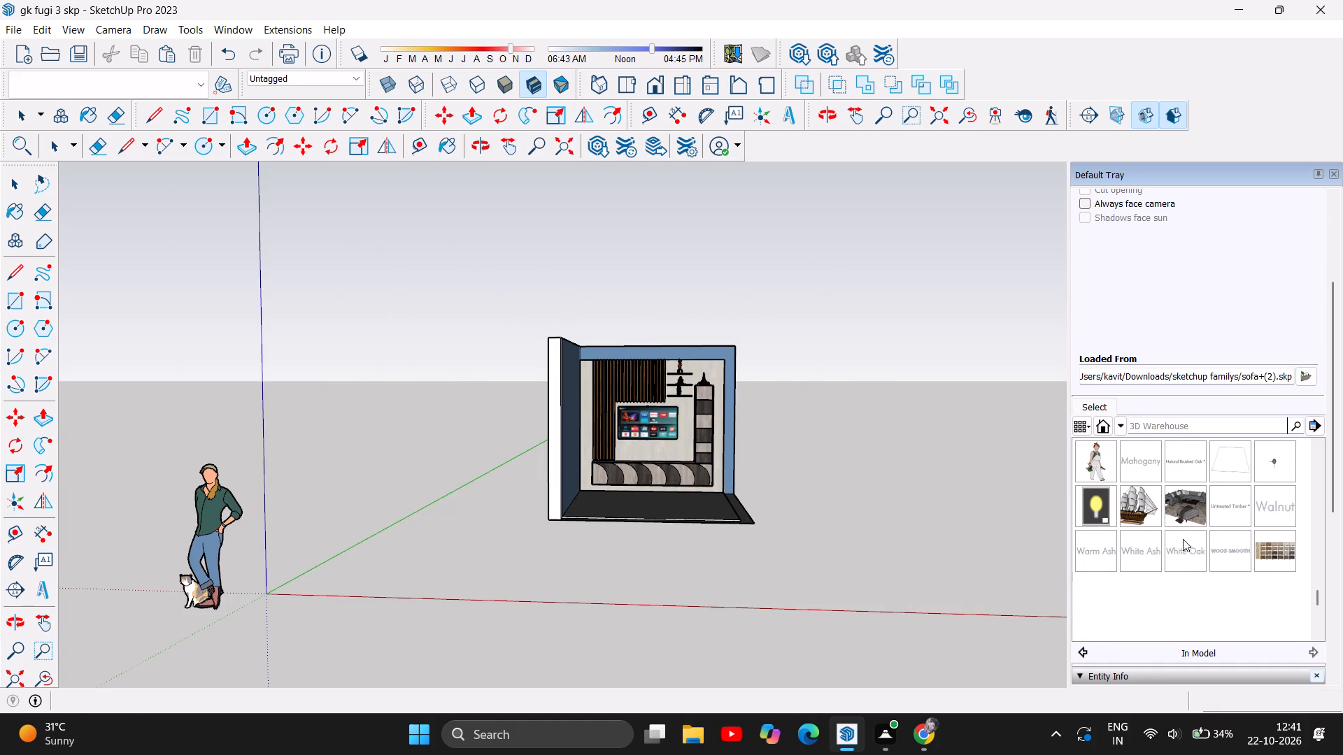
left_click(1186, 523)
left_click_drag(1188, 515, 925, 517)
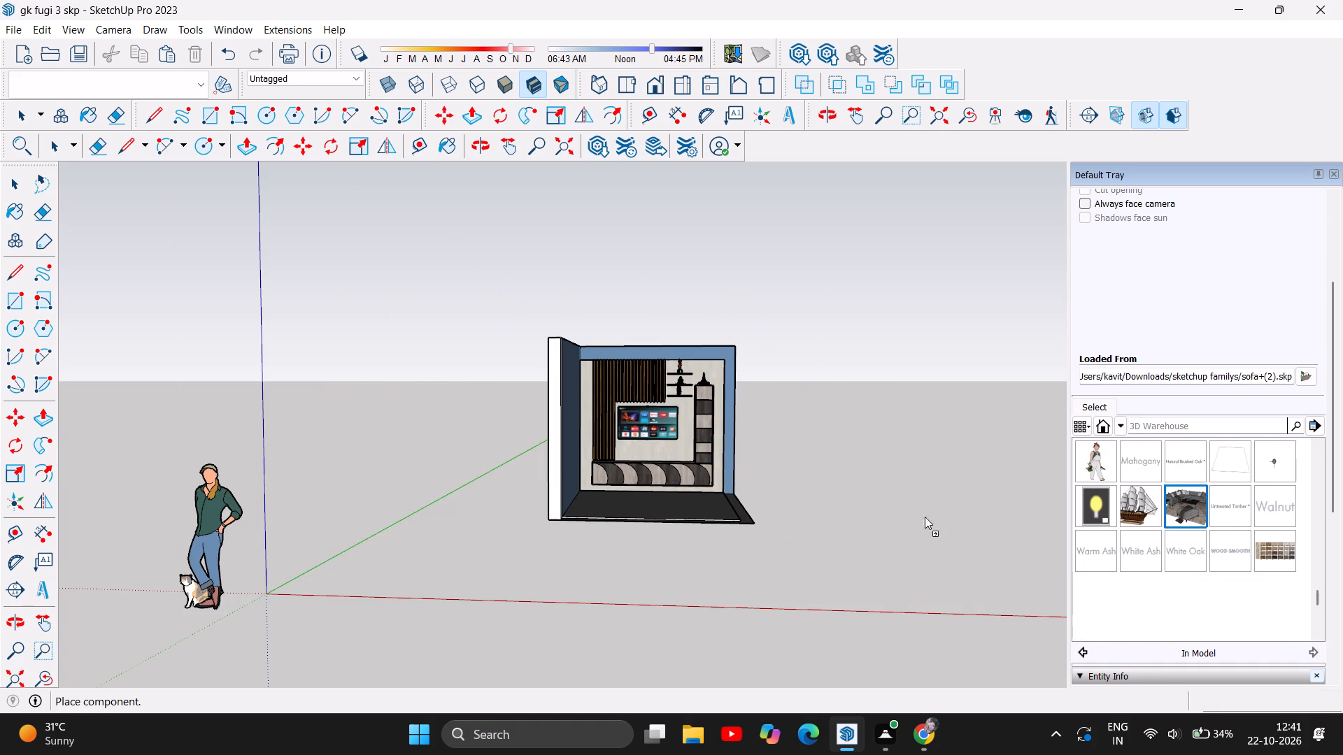
left_click_drag(925, 517, 666, 502)
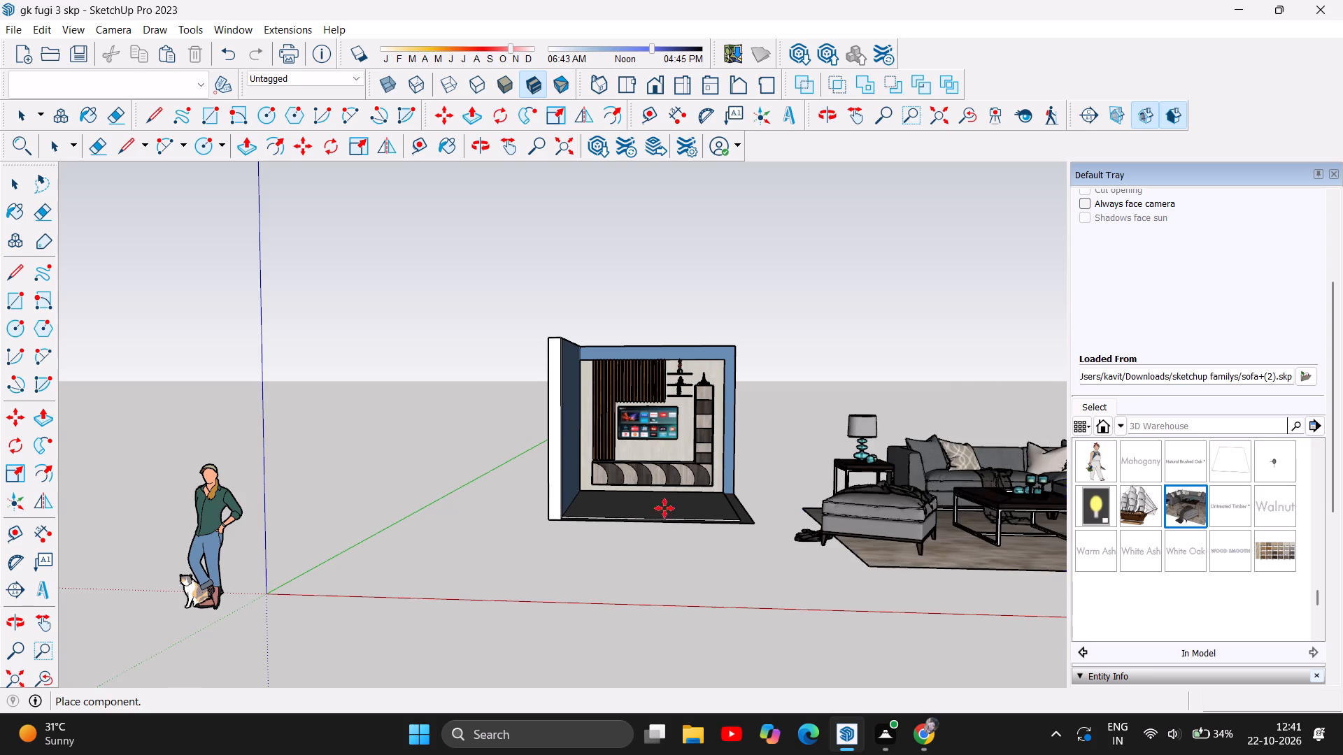
Open the placed sofa set component for editing.
scroll(501, 584, "down", 3)
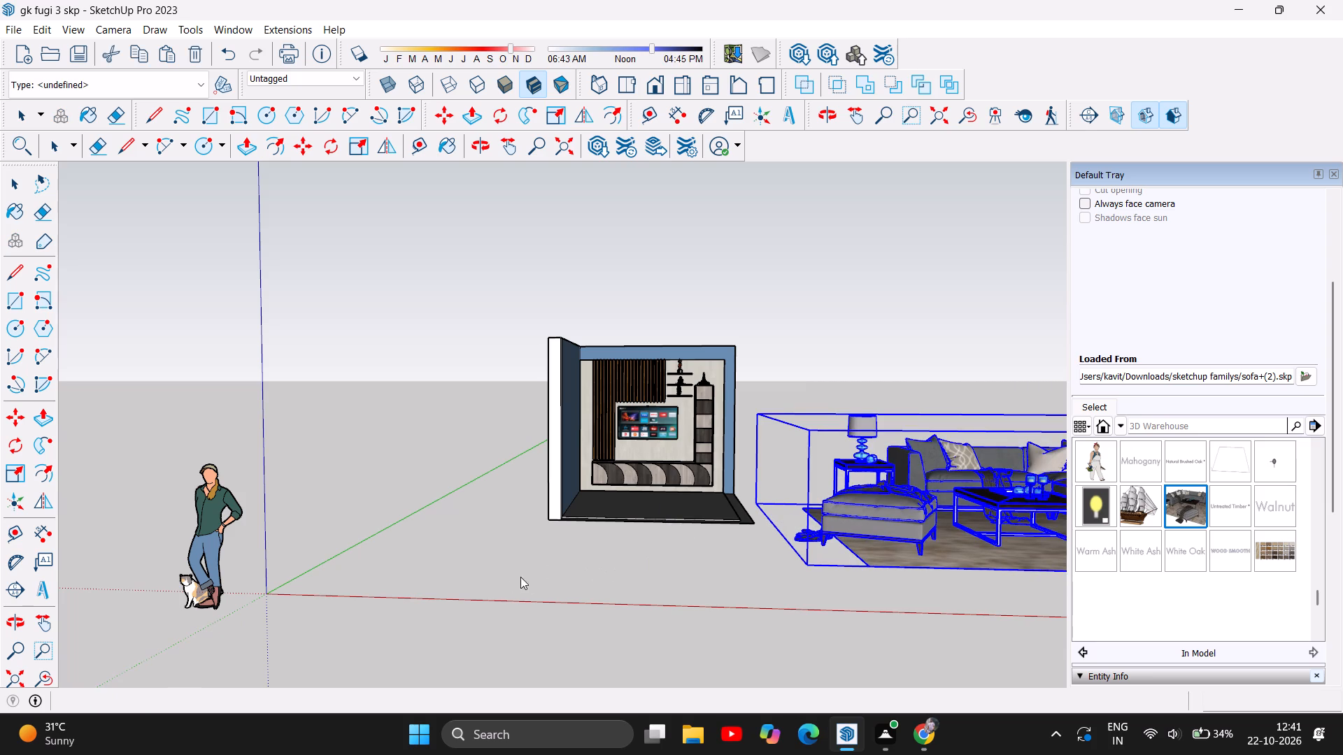
scroll(613, 510, "down", 4)
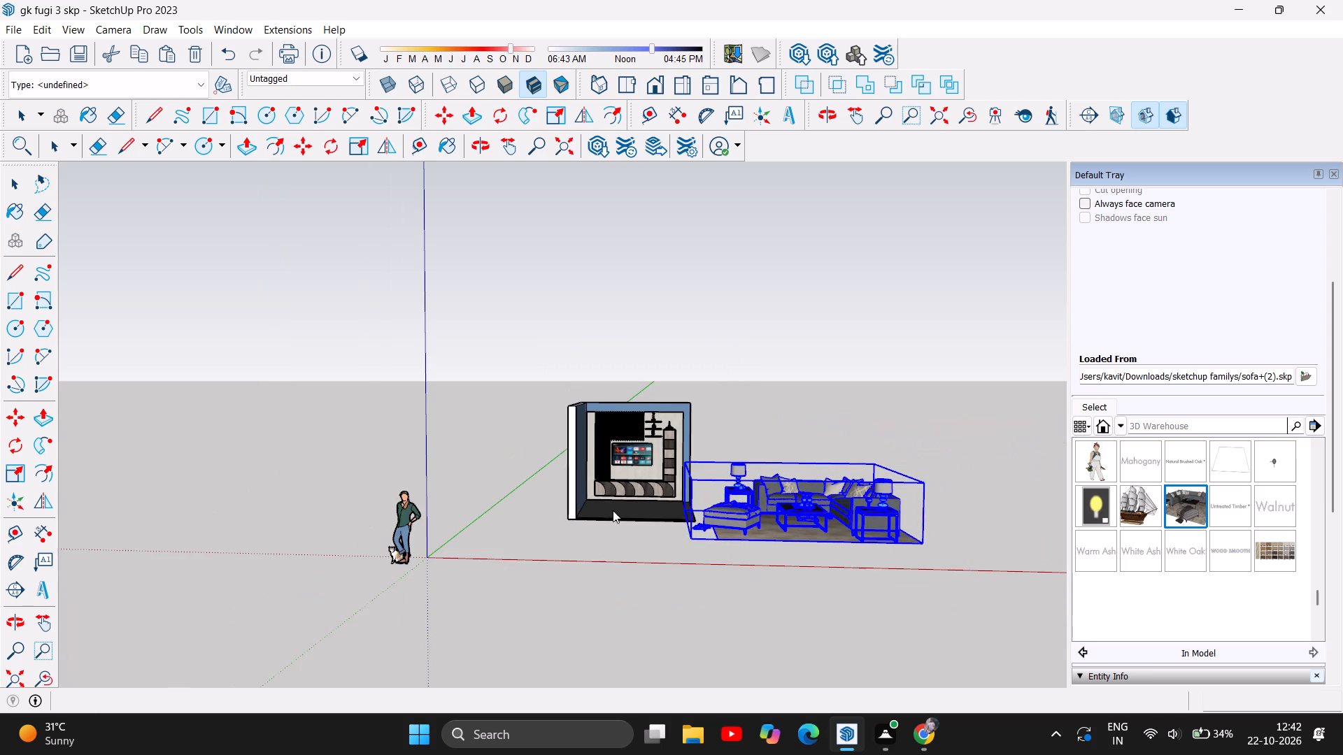
scroll(1007, 425, "up", 4)
scroll(780, 539, "up", 6)
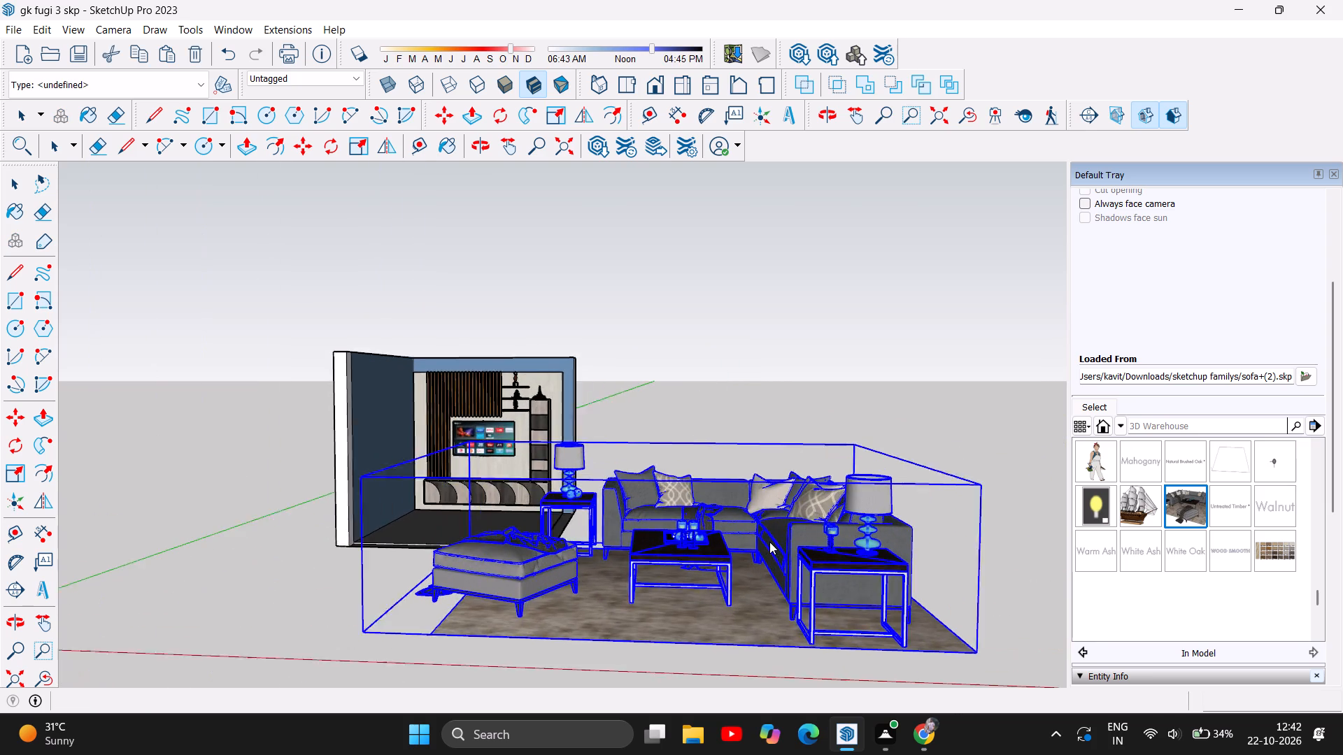
scroll(769, 542, "up", 1)
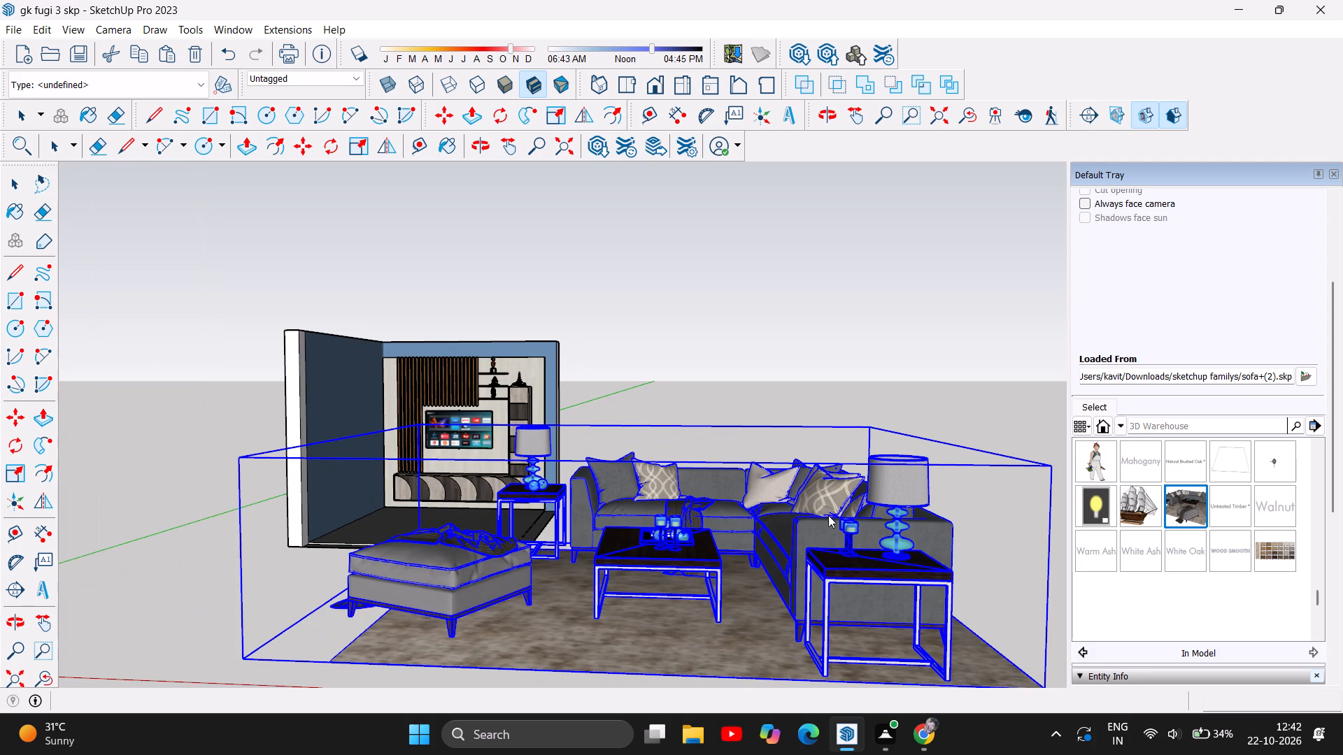
scroll(709, 463, "down", 5)
scroll(711, 540, "up", 7)
right_click_drag(627, 510, 633, 503)
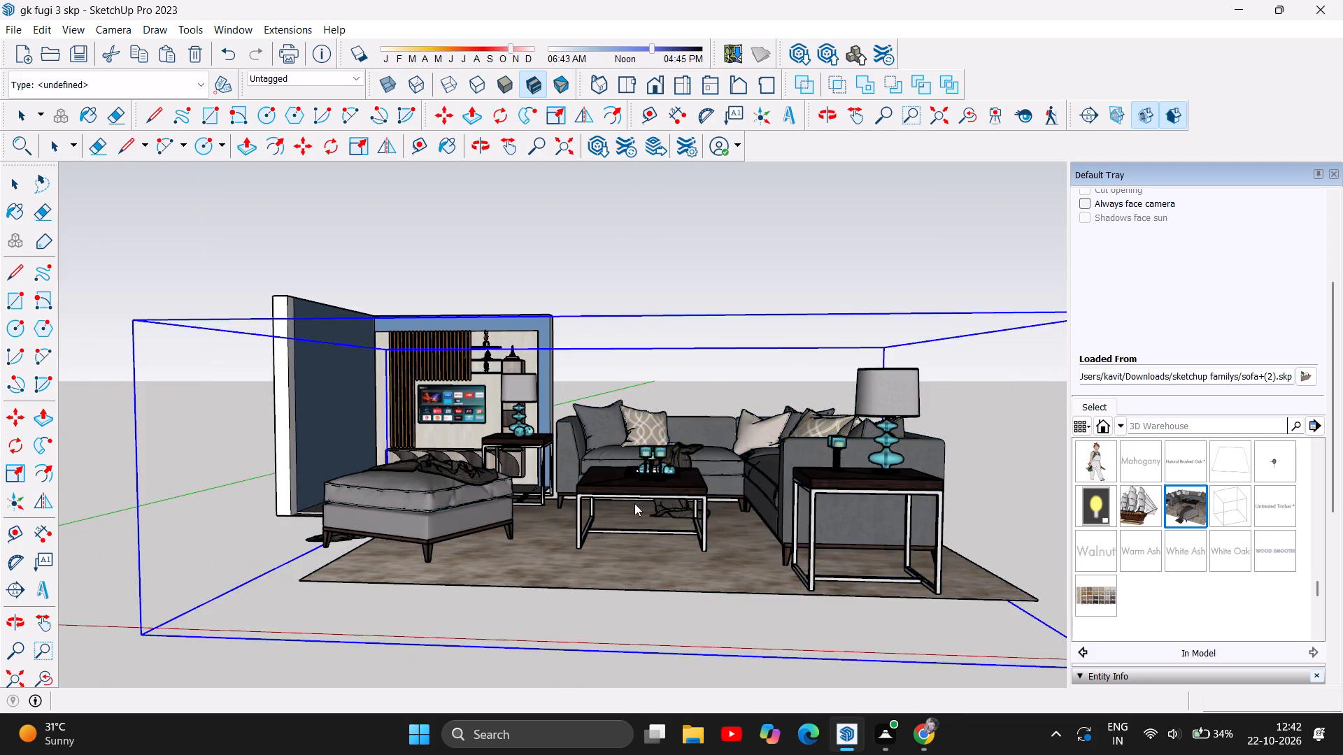
right_click(634, 503)
right_click_drag(634, 503, 607, 509)
right_click_drag(490, 534, 498, 533)
left_click(825, 319)
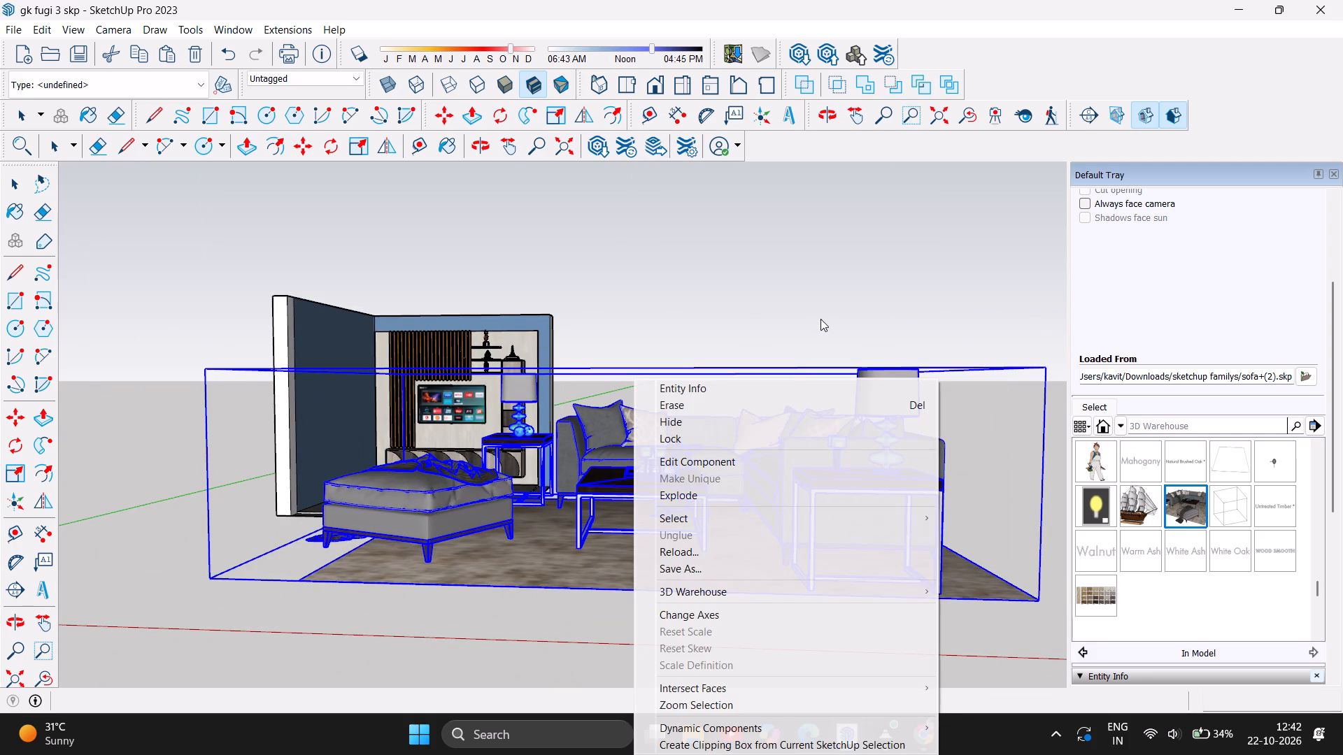
left_click(590, 465)
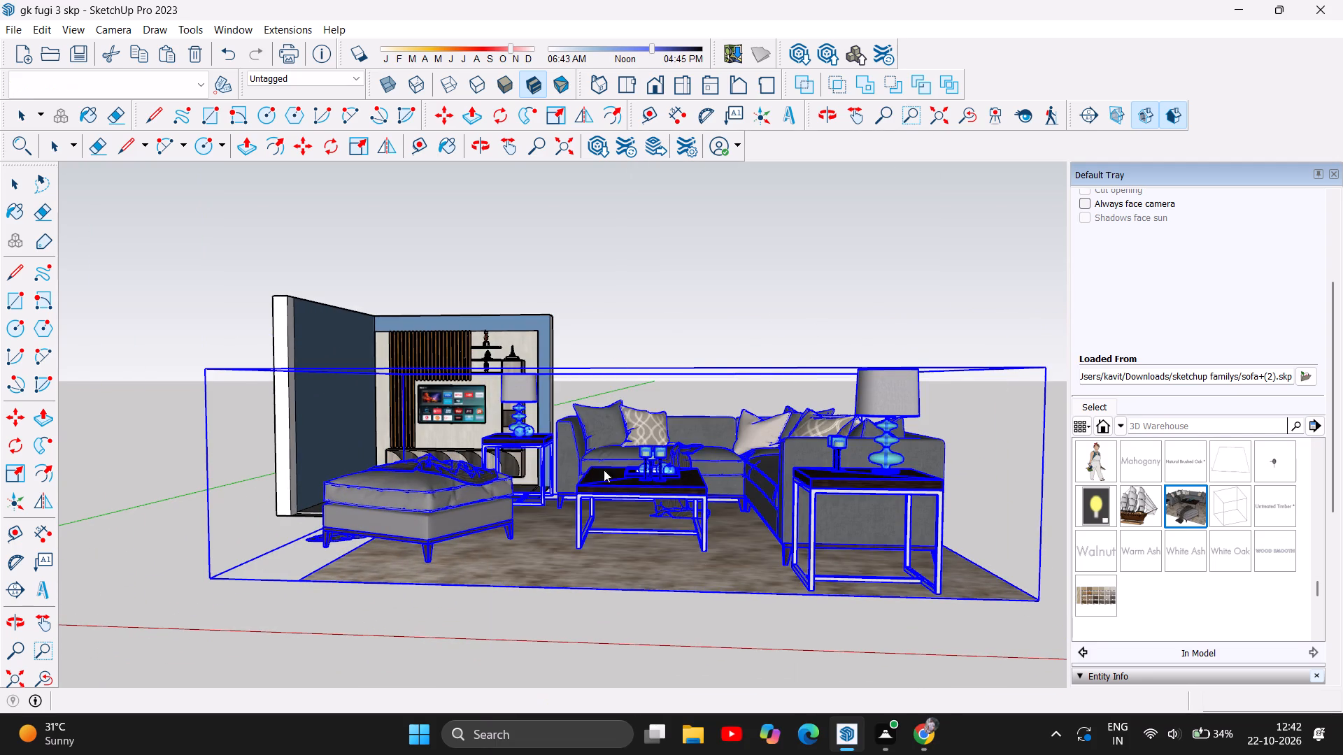
left_click(643, 496)
left_click(608, 495)
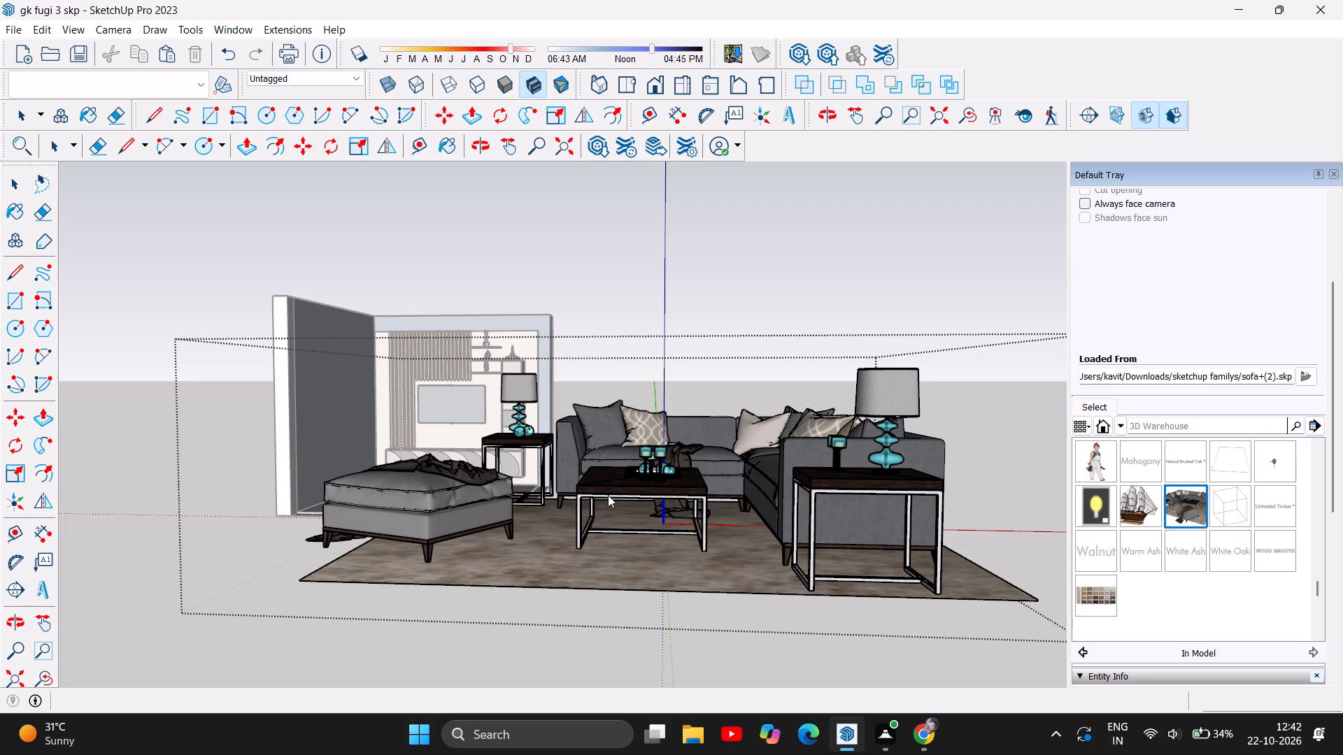
Examine the sofa set's coffee table, ottoman and overall layout up close and from above, relative to the TV wall room.
scroll(676, 454, "up", 5)
scroll(608, 519, "up", 5)
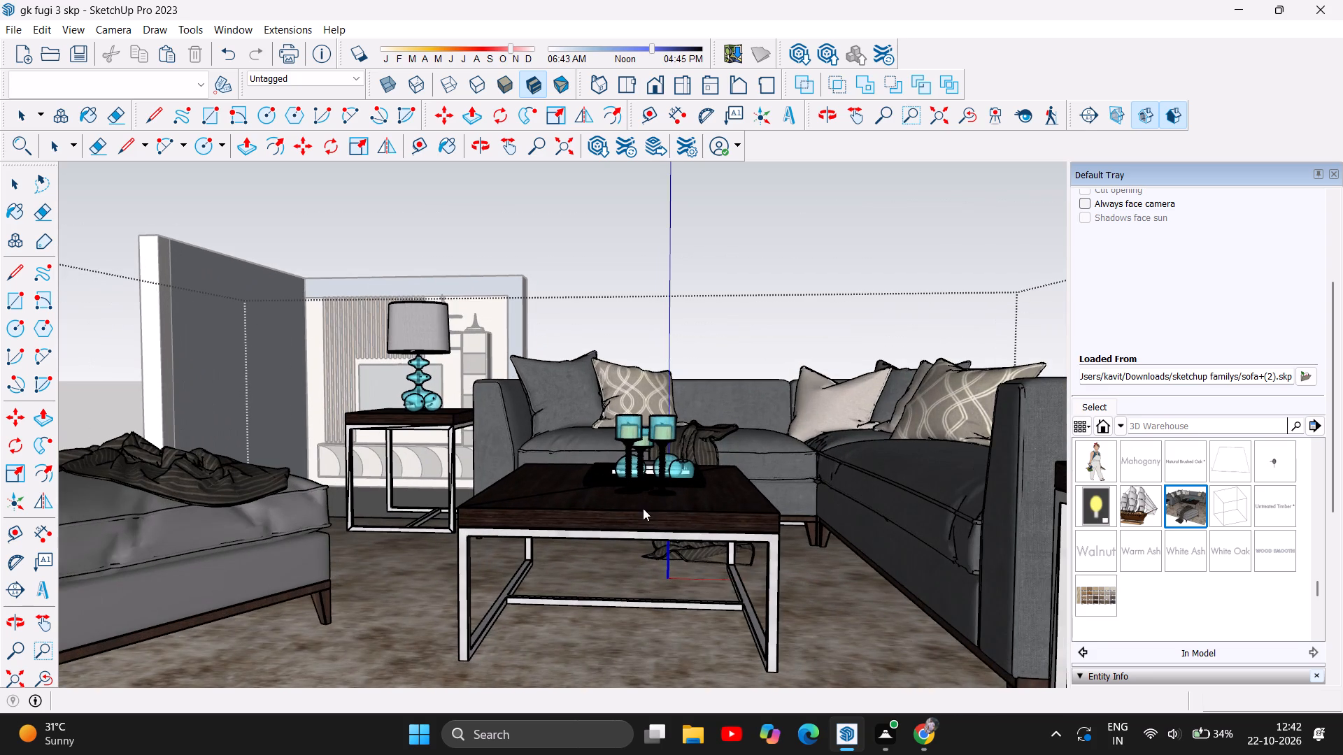
left_click(643, 508)
left_click(559, 508)
left_click(476, 527)
left_click(467, 531)
left_click(481, 516)
left_click(121, 559)
scroll(384, 524, "down", 6)
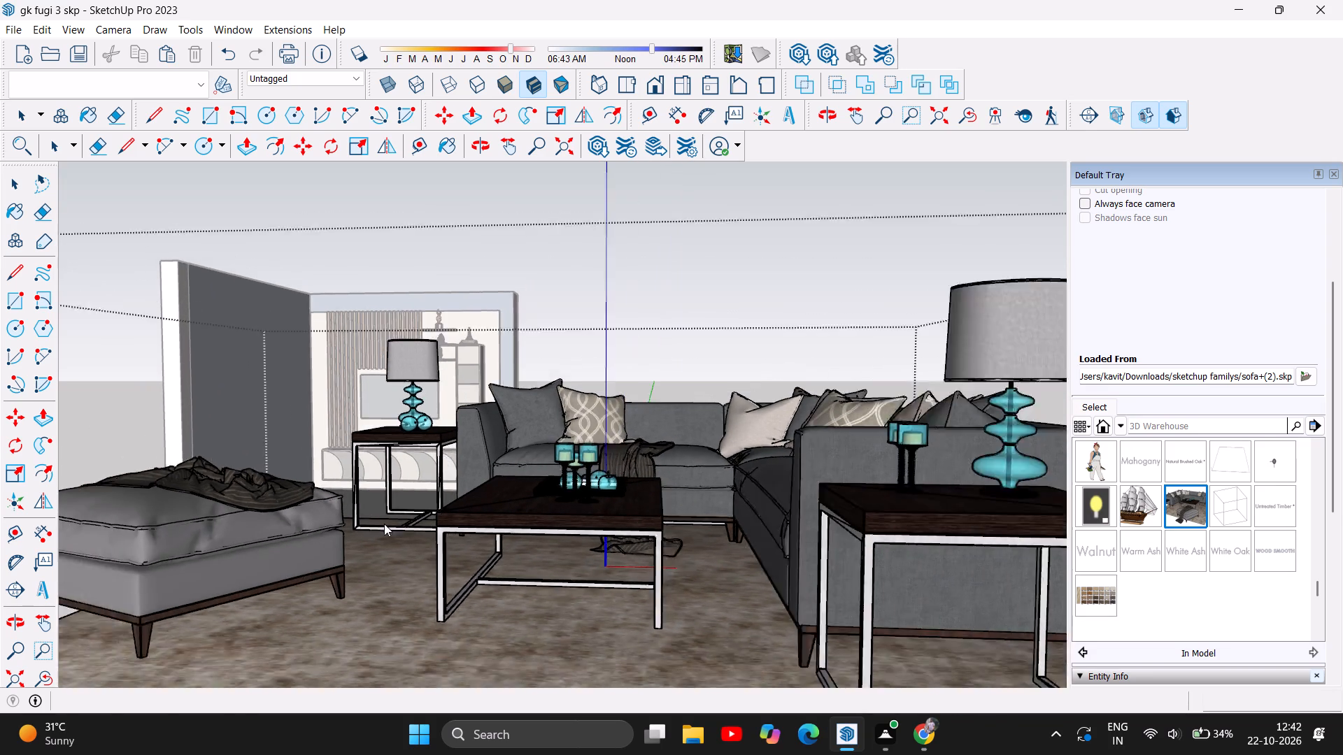
left_click(475, 141)
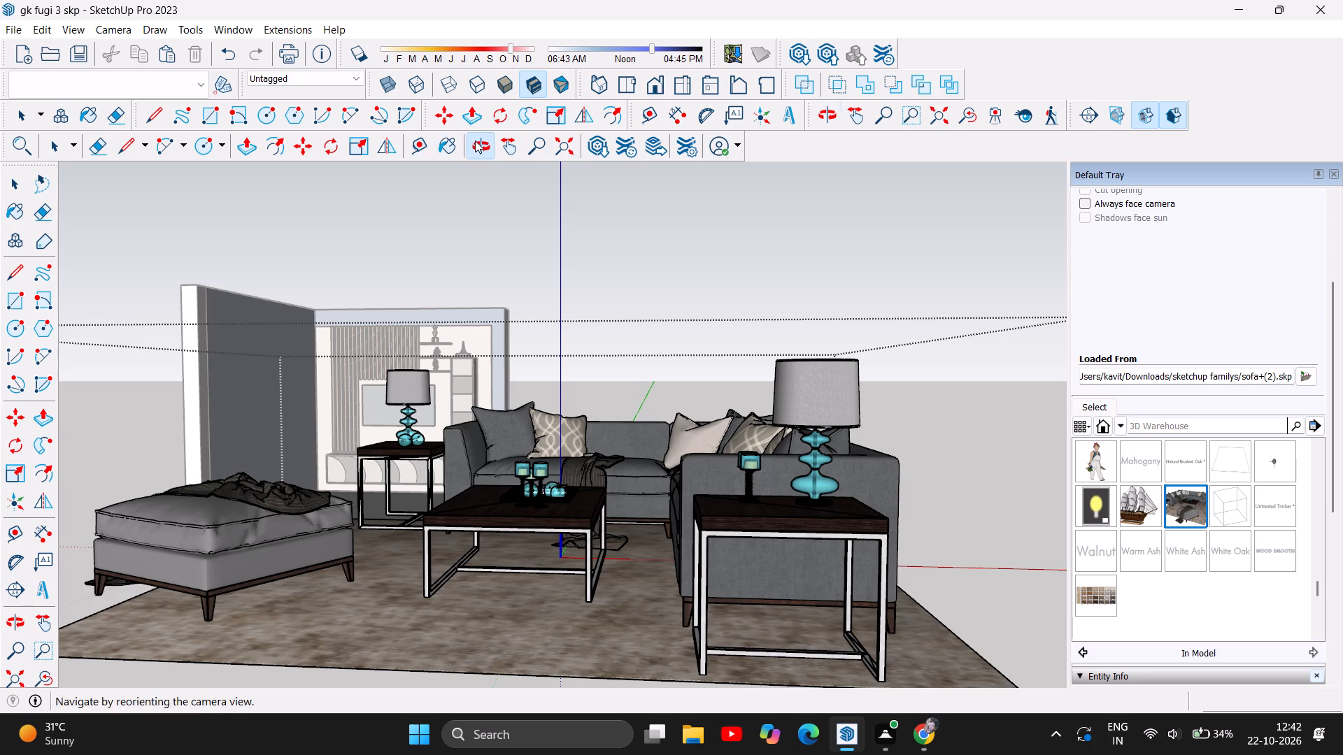
left_click_drag(631, 463, 609, 600)
scroll(650, 387, "down", 3)
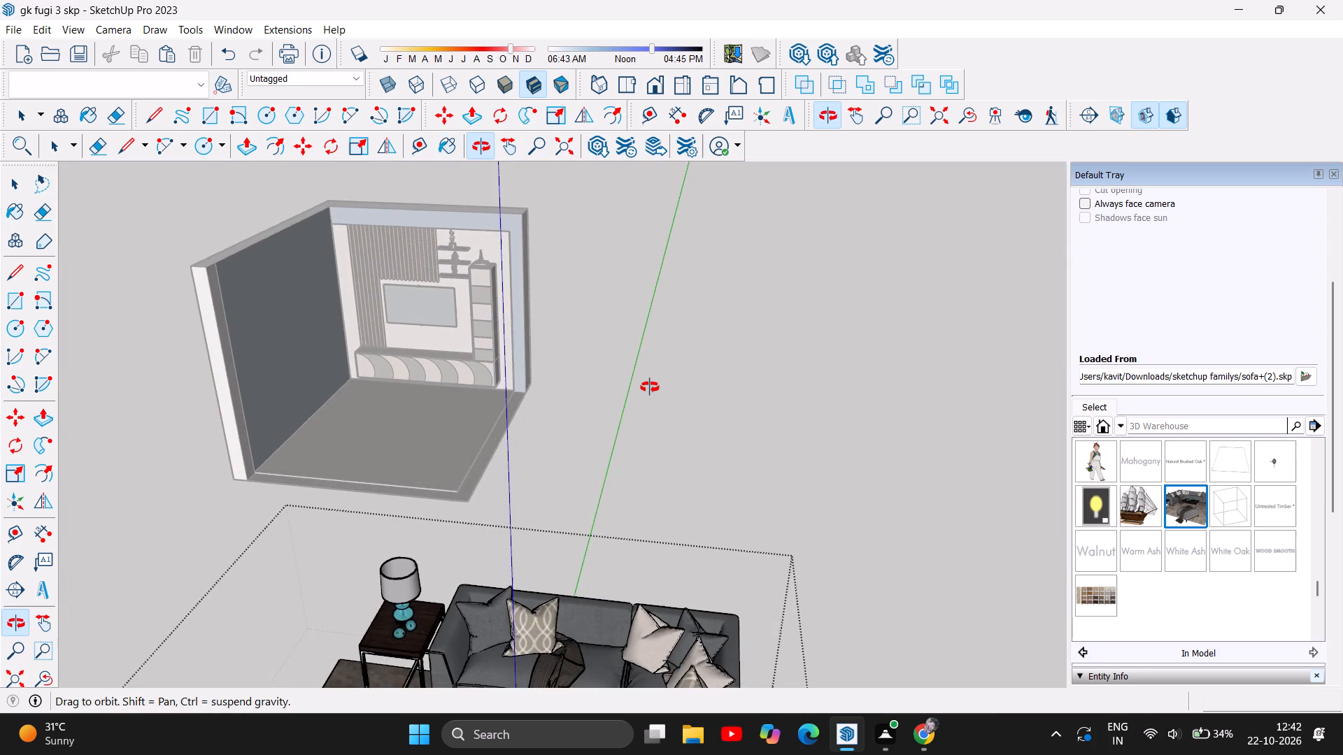
scroll(650, 387, "down", 12)
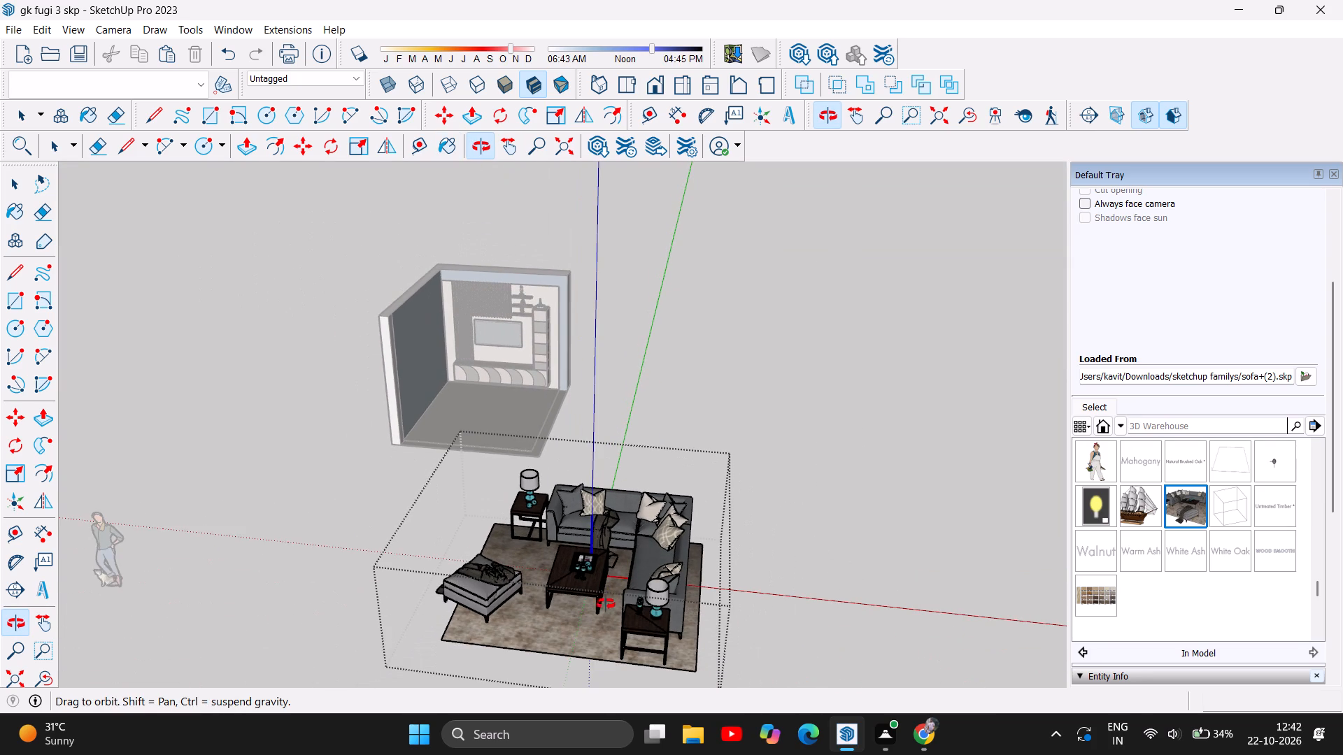
scroll(604, 609, "up", 2)
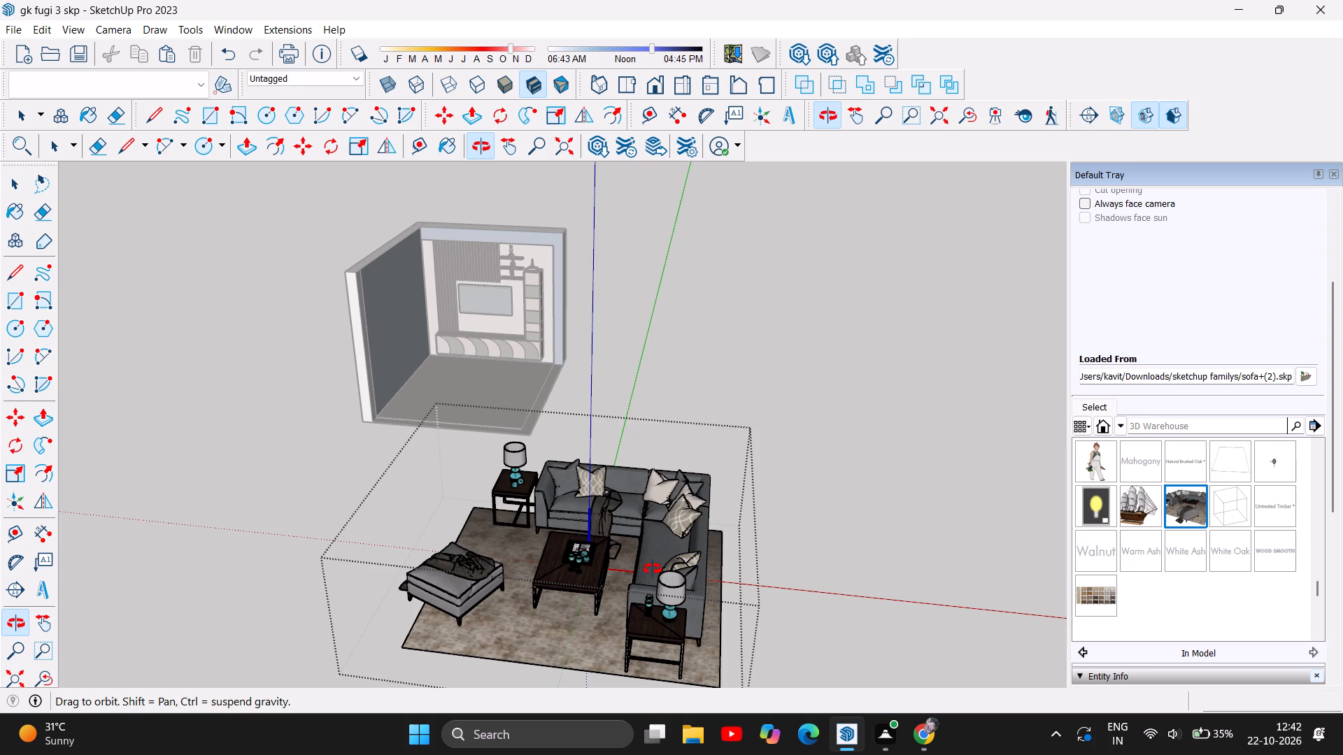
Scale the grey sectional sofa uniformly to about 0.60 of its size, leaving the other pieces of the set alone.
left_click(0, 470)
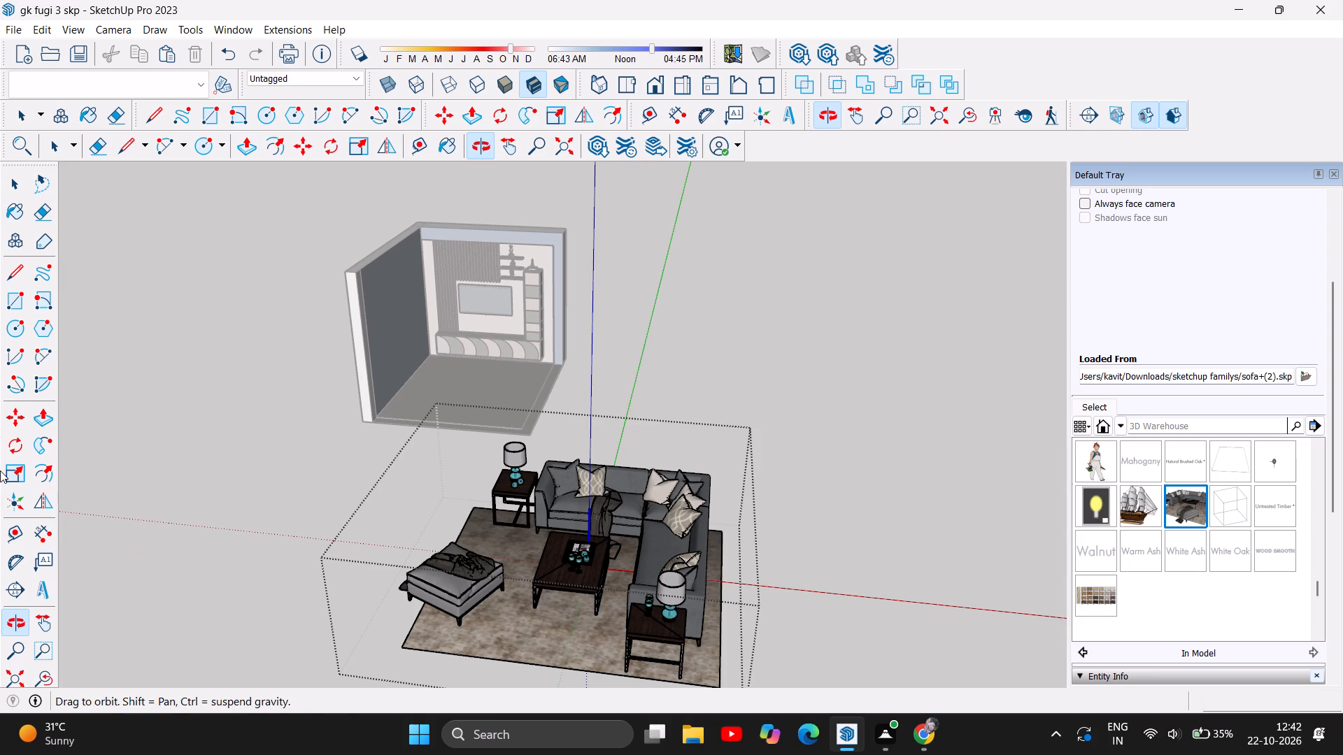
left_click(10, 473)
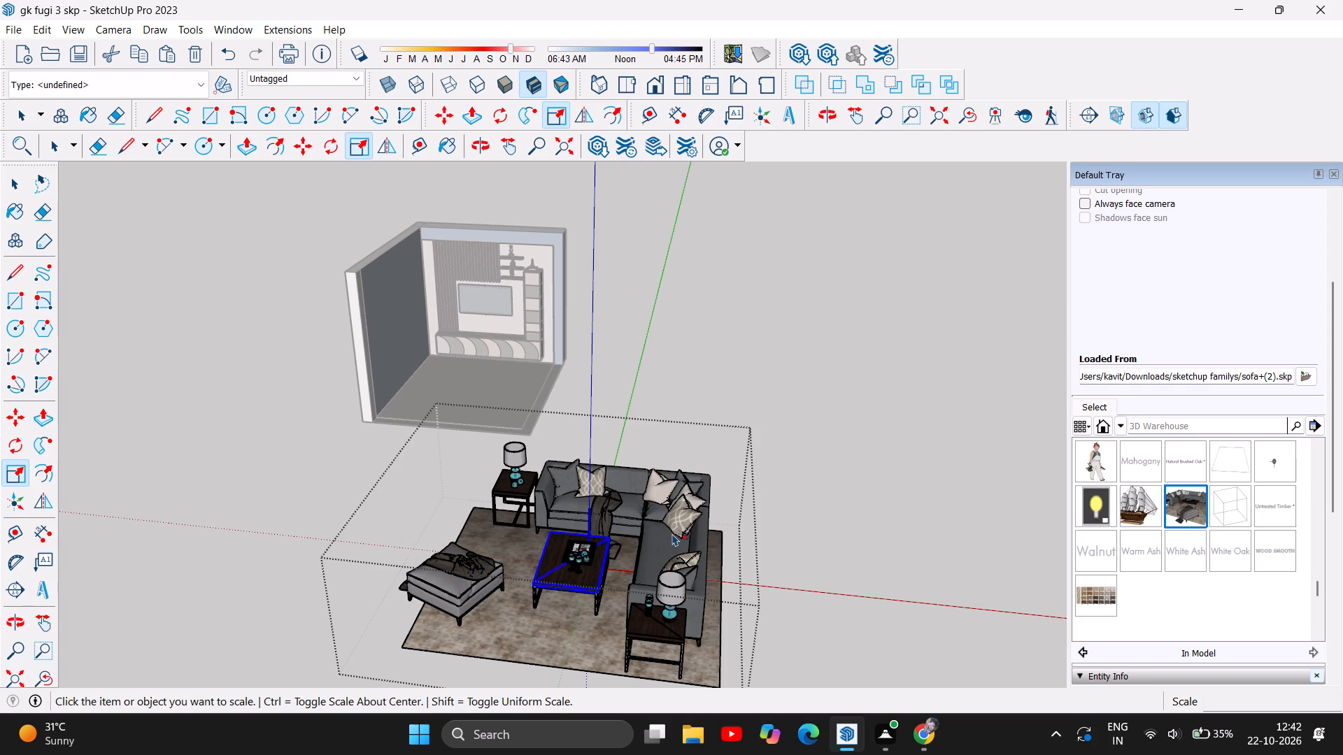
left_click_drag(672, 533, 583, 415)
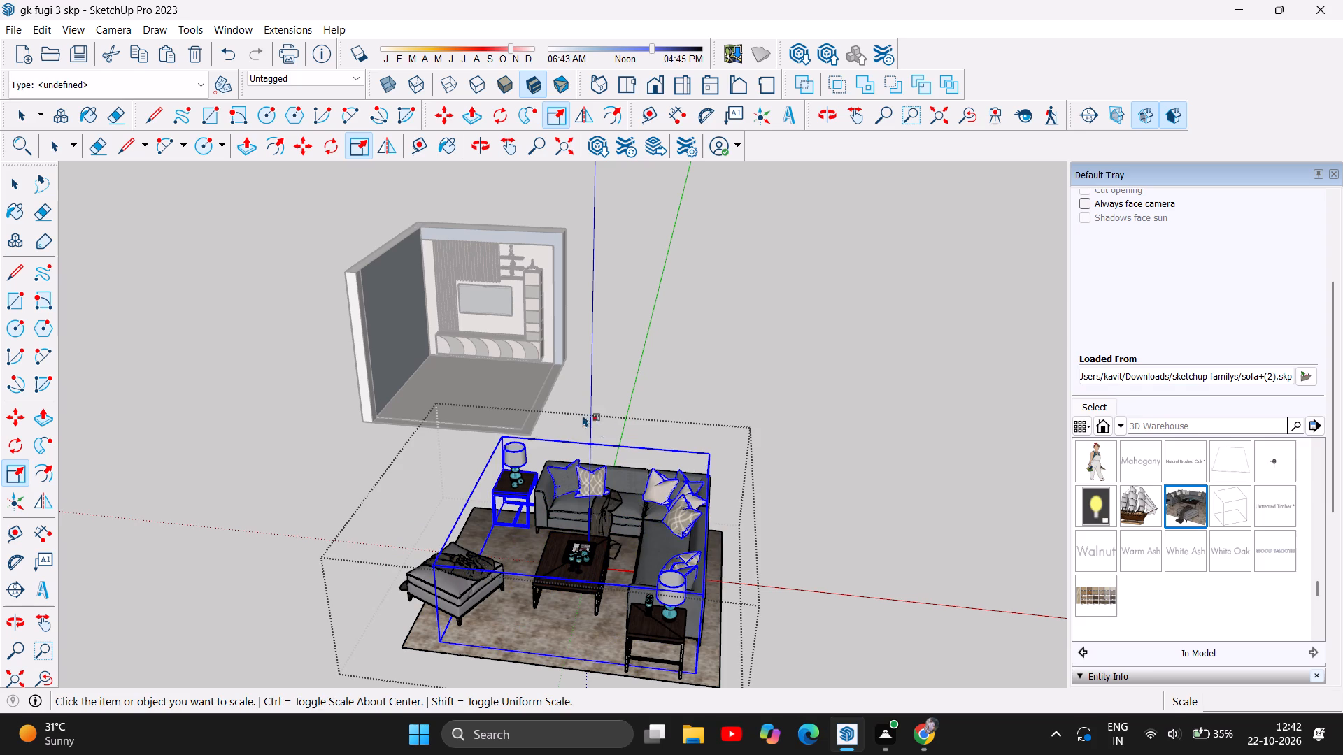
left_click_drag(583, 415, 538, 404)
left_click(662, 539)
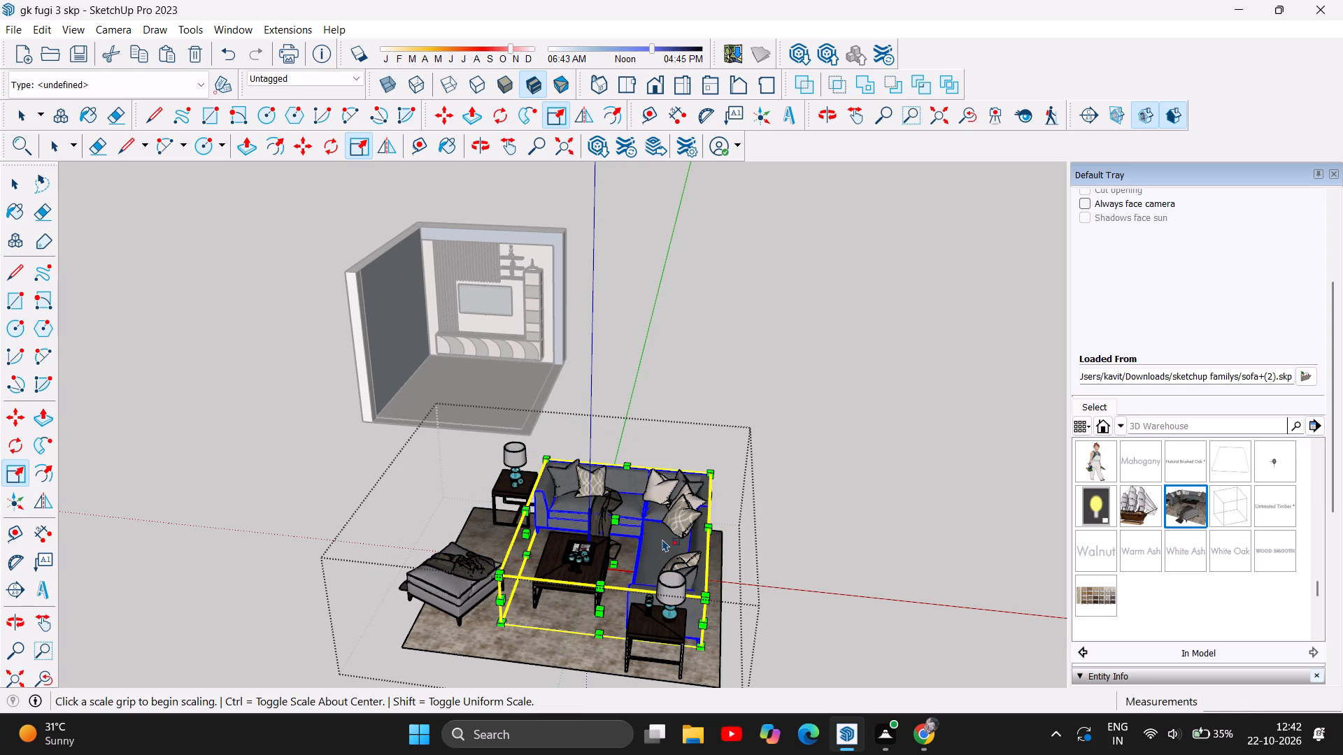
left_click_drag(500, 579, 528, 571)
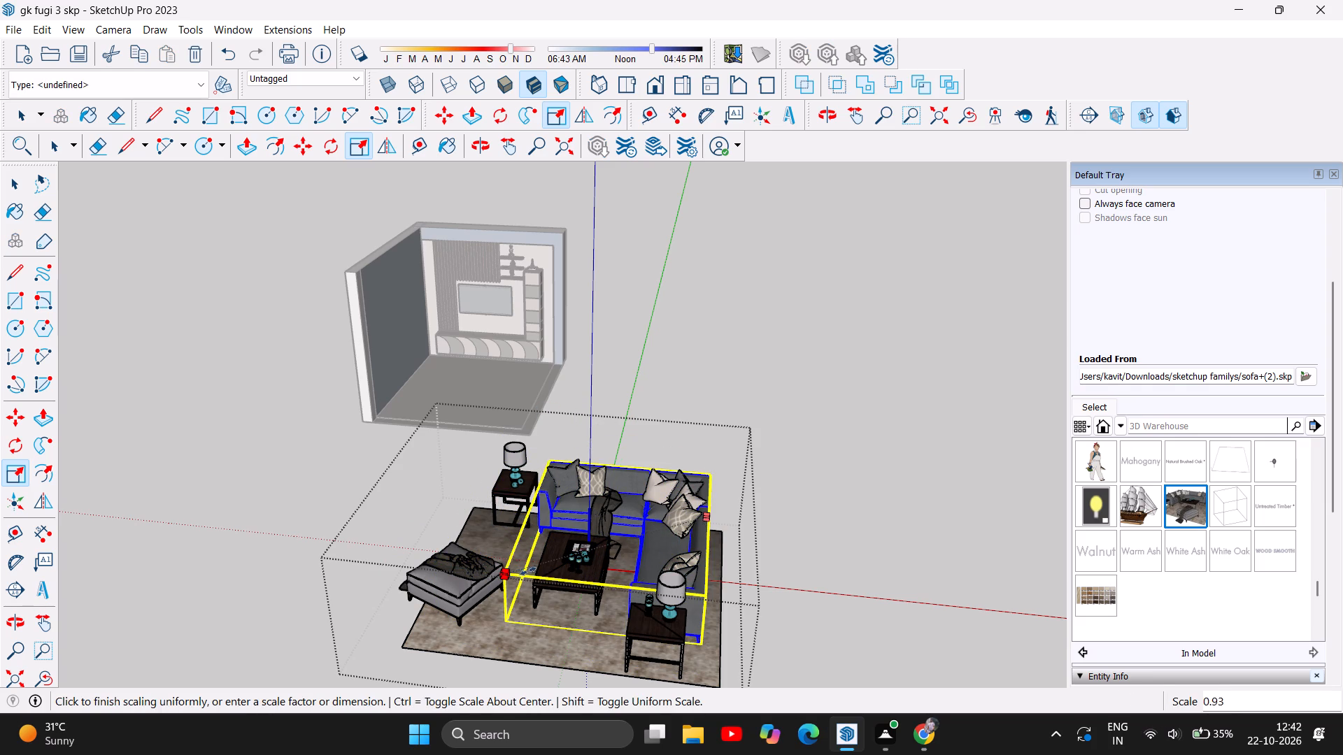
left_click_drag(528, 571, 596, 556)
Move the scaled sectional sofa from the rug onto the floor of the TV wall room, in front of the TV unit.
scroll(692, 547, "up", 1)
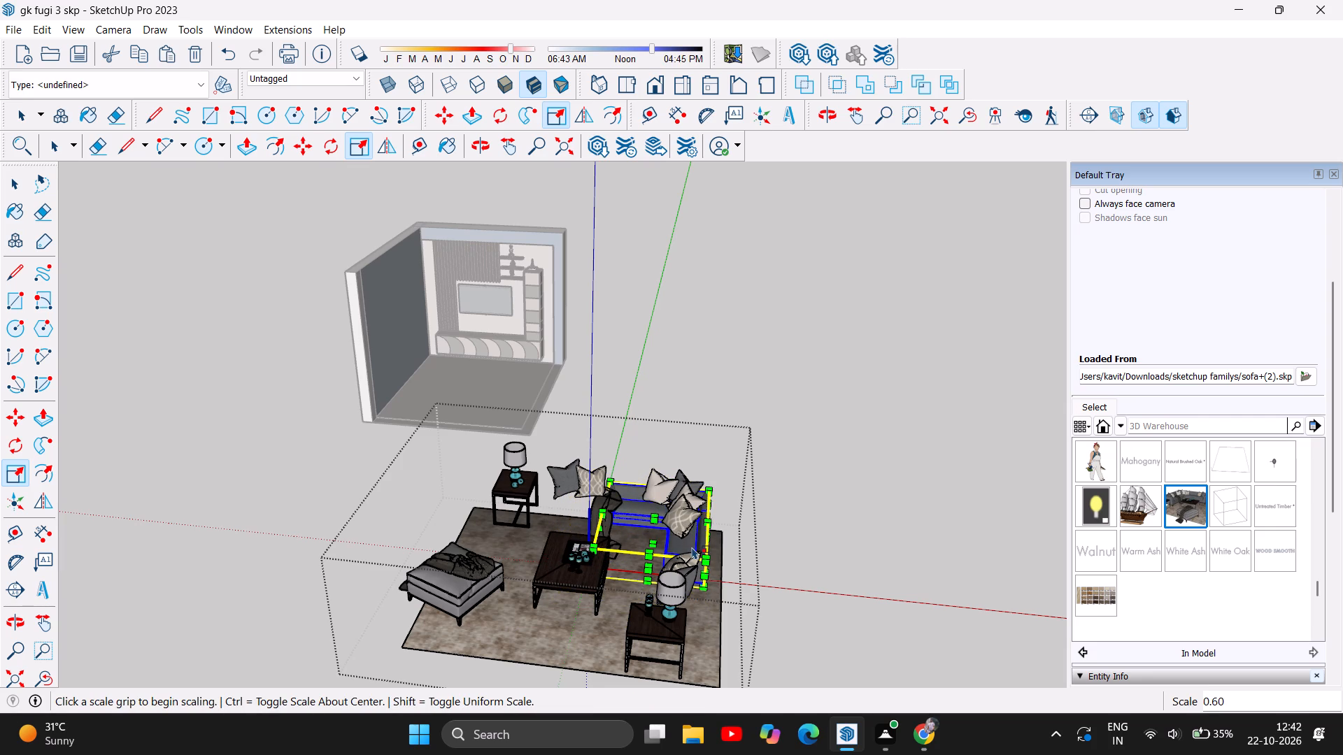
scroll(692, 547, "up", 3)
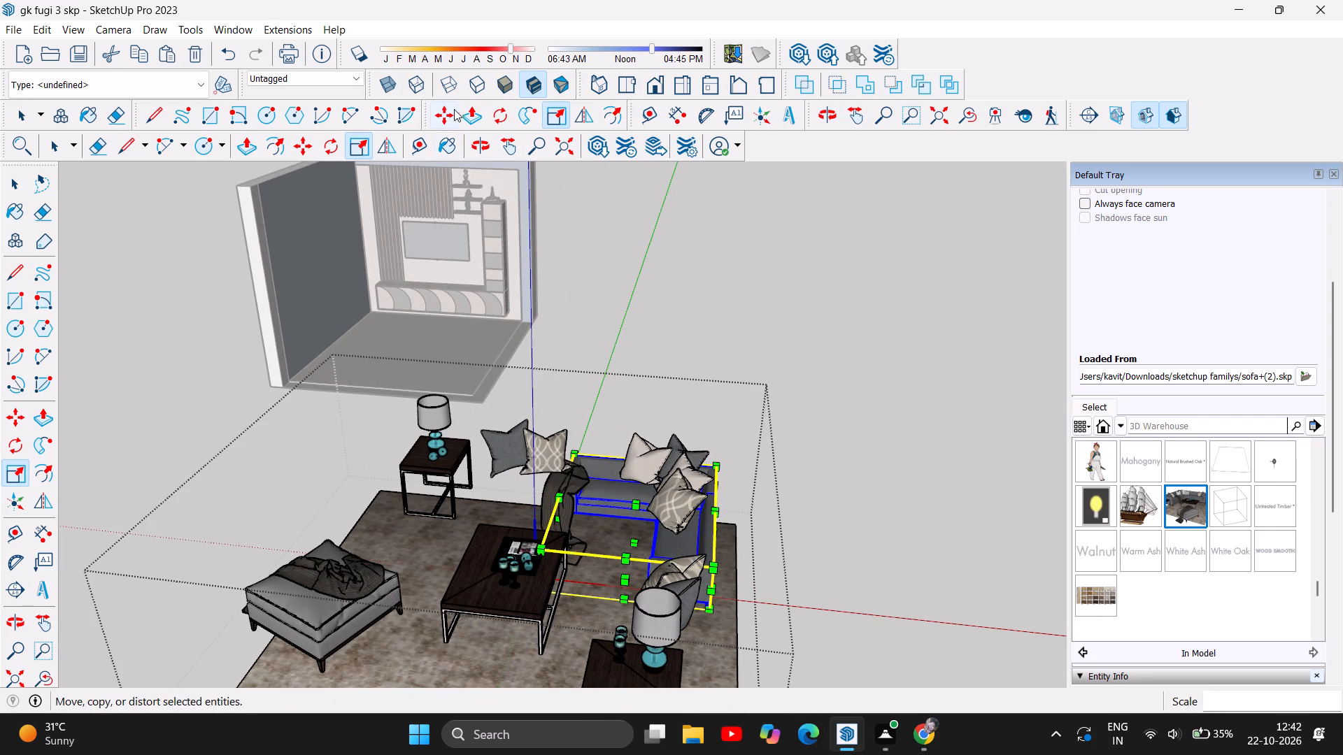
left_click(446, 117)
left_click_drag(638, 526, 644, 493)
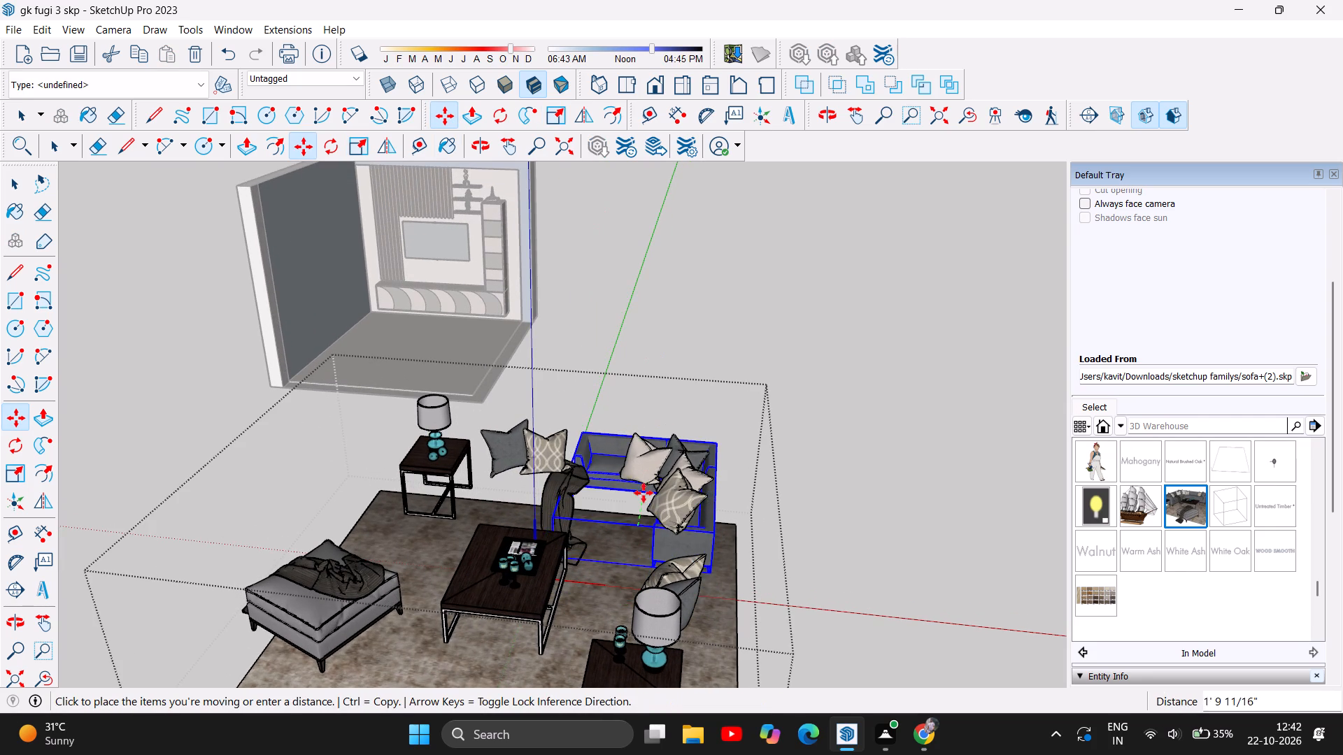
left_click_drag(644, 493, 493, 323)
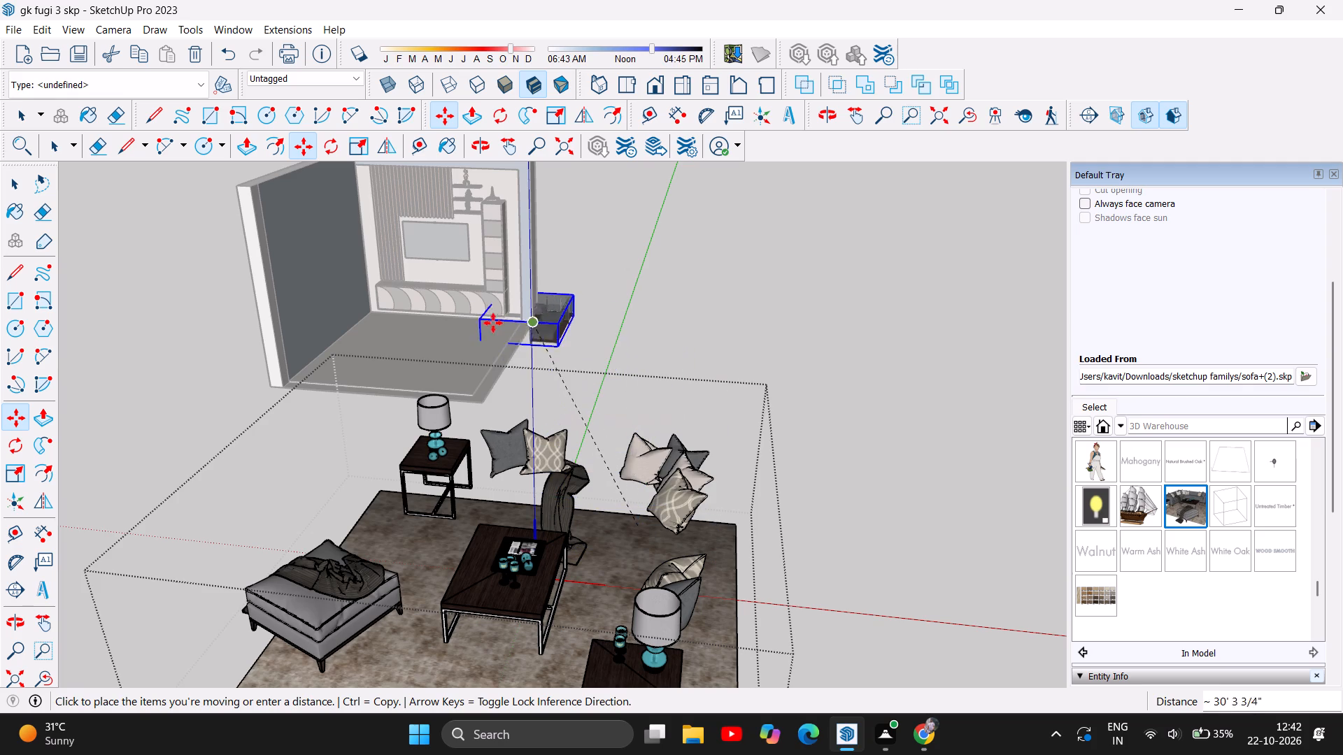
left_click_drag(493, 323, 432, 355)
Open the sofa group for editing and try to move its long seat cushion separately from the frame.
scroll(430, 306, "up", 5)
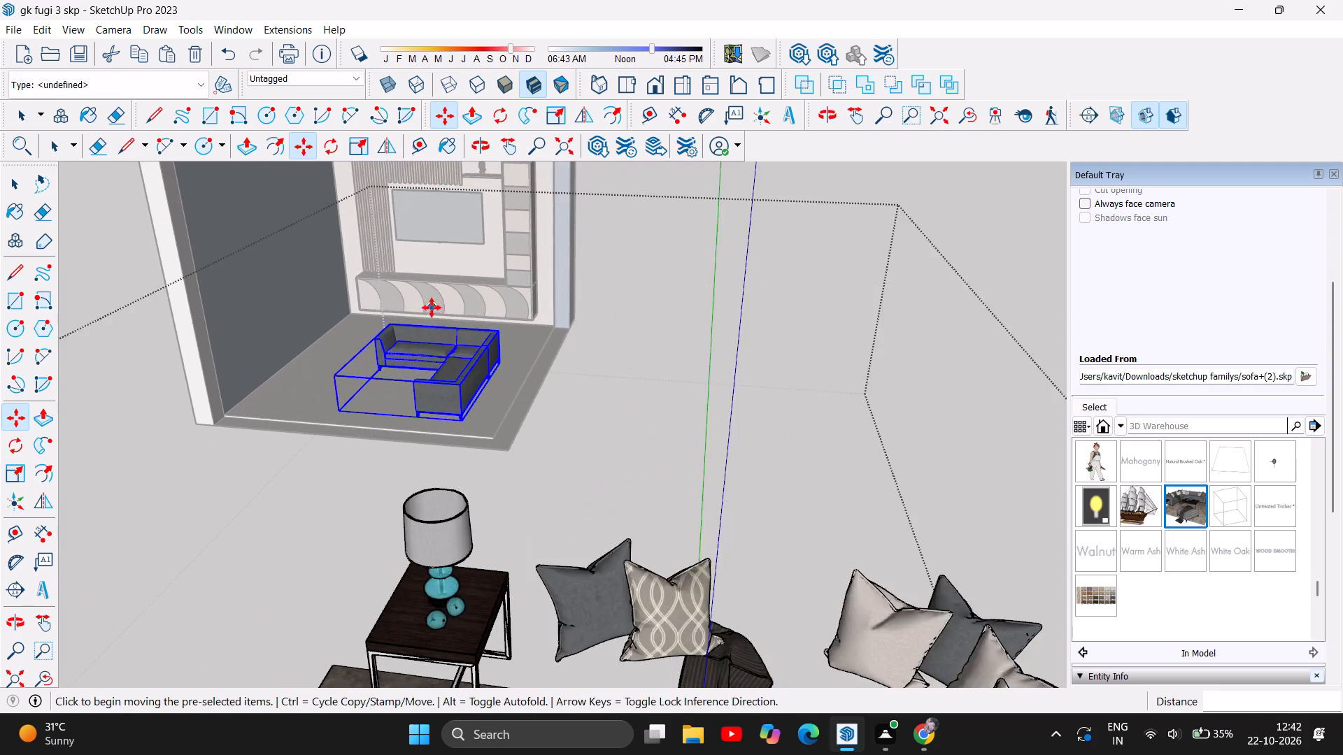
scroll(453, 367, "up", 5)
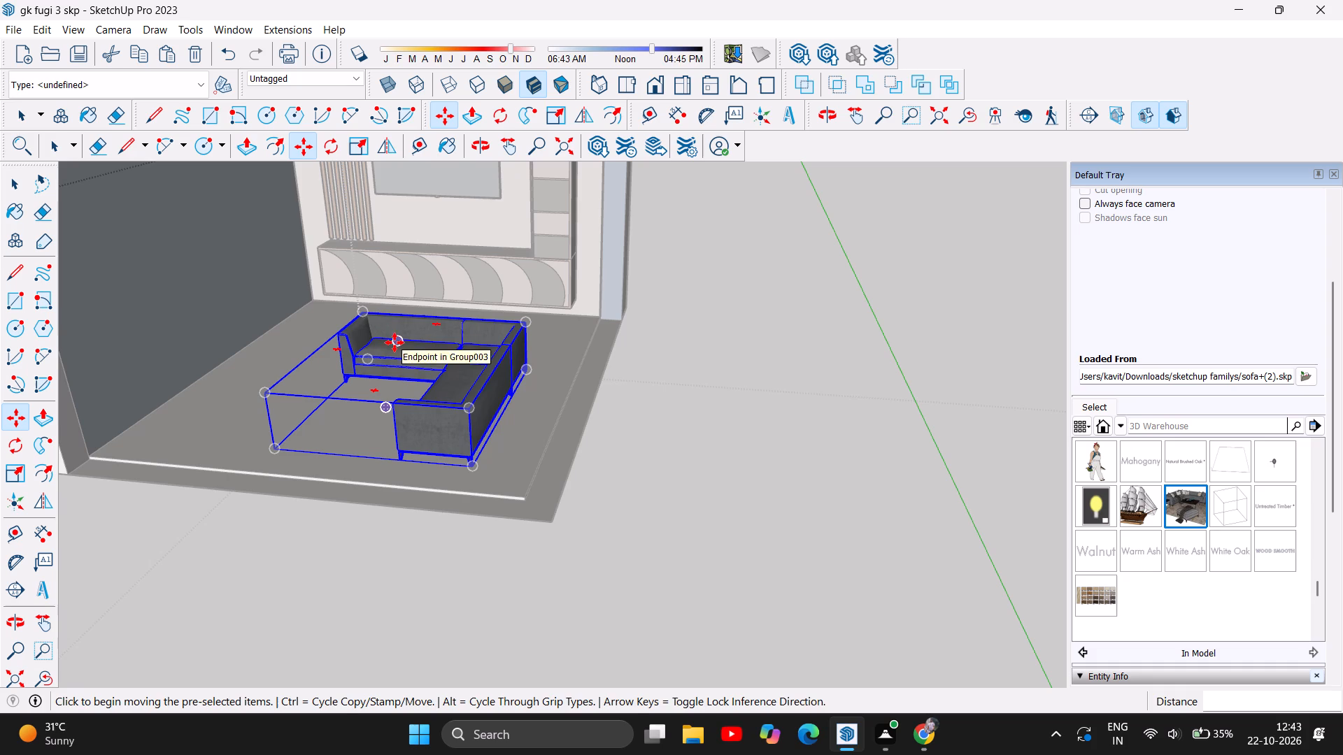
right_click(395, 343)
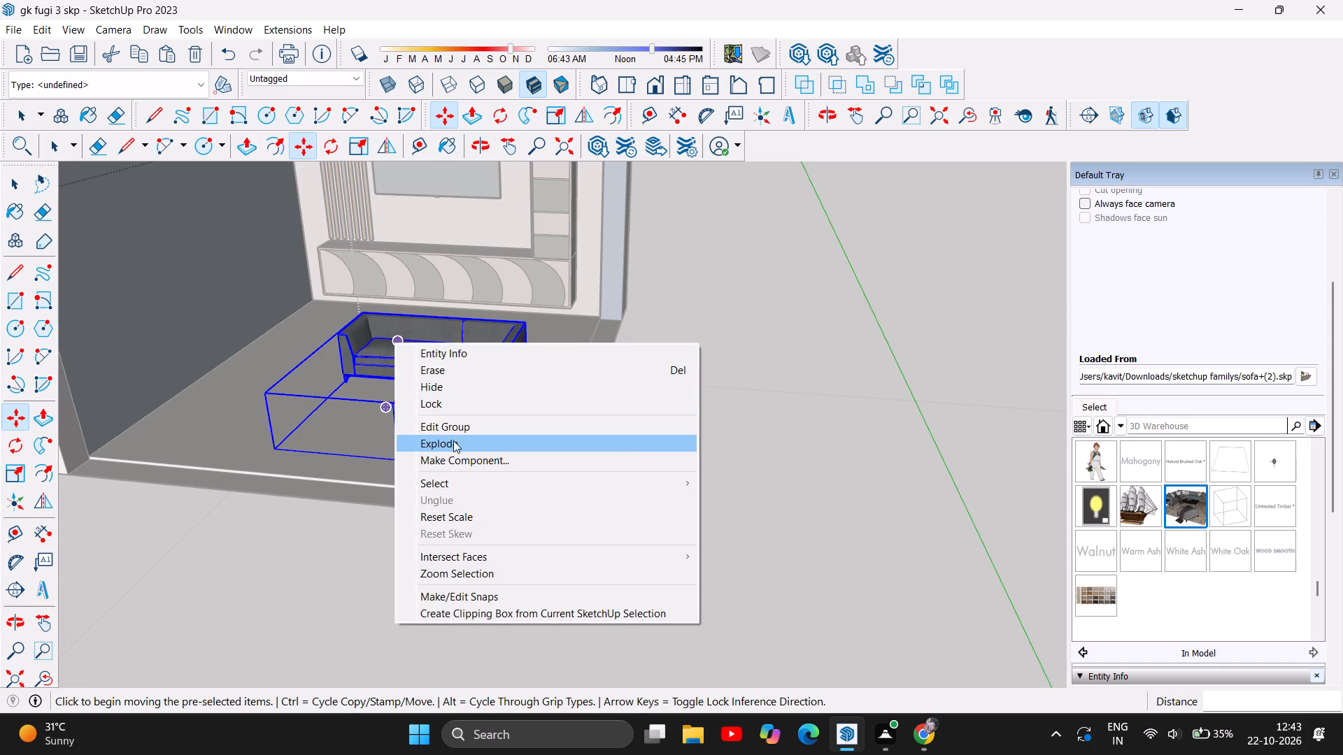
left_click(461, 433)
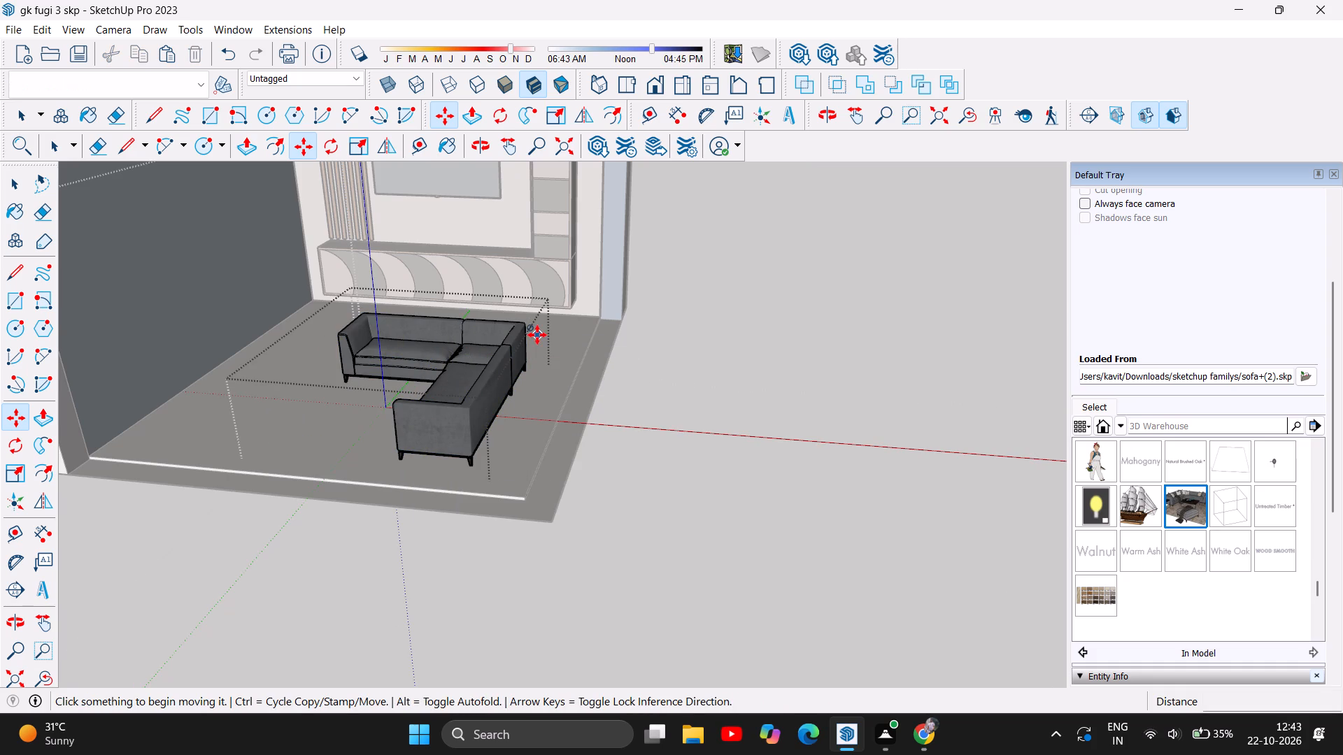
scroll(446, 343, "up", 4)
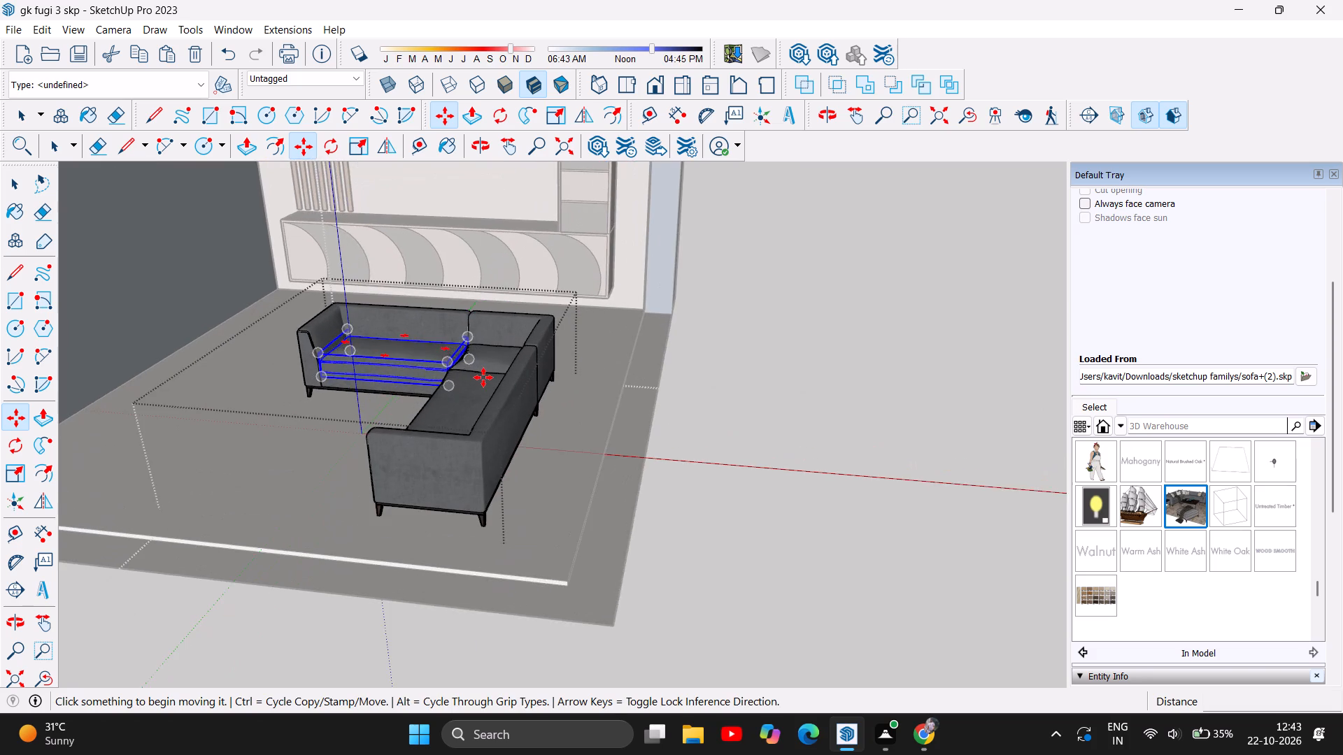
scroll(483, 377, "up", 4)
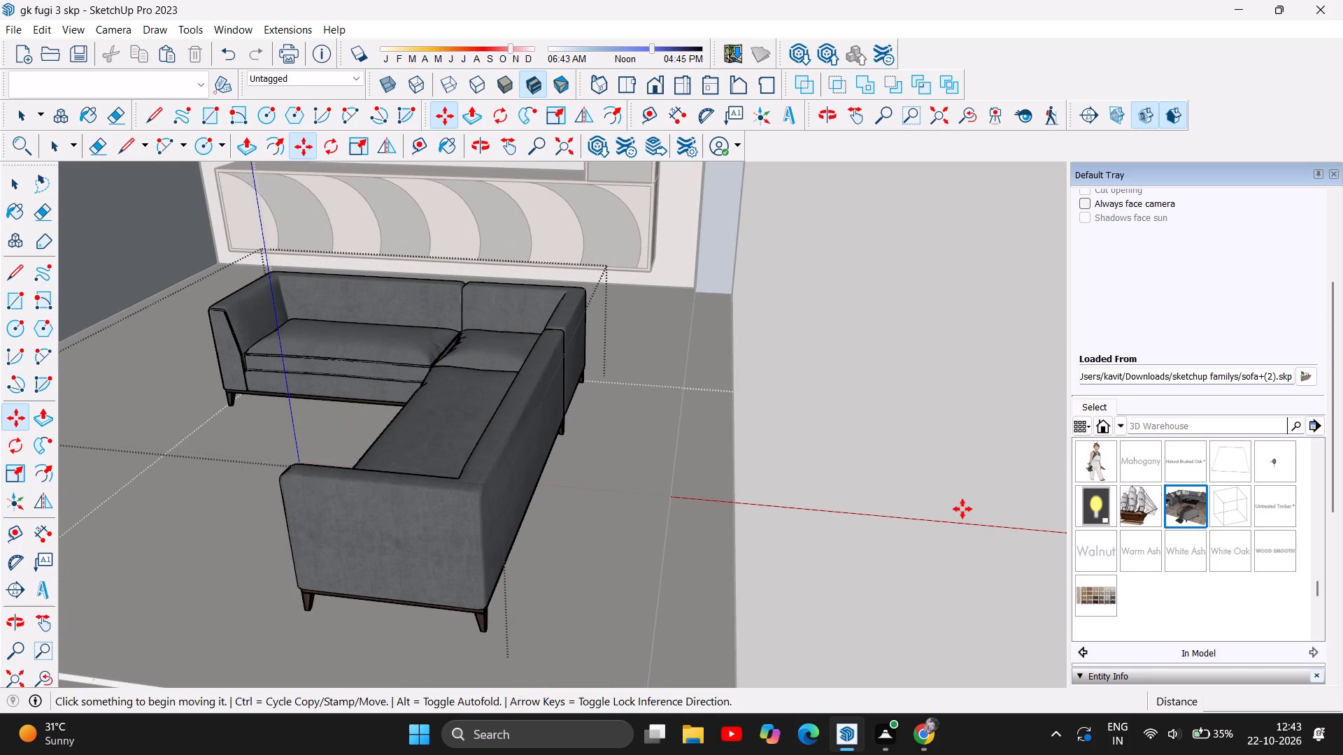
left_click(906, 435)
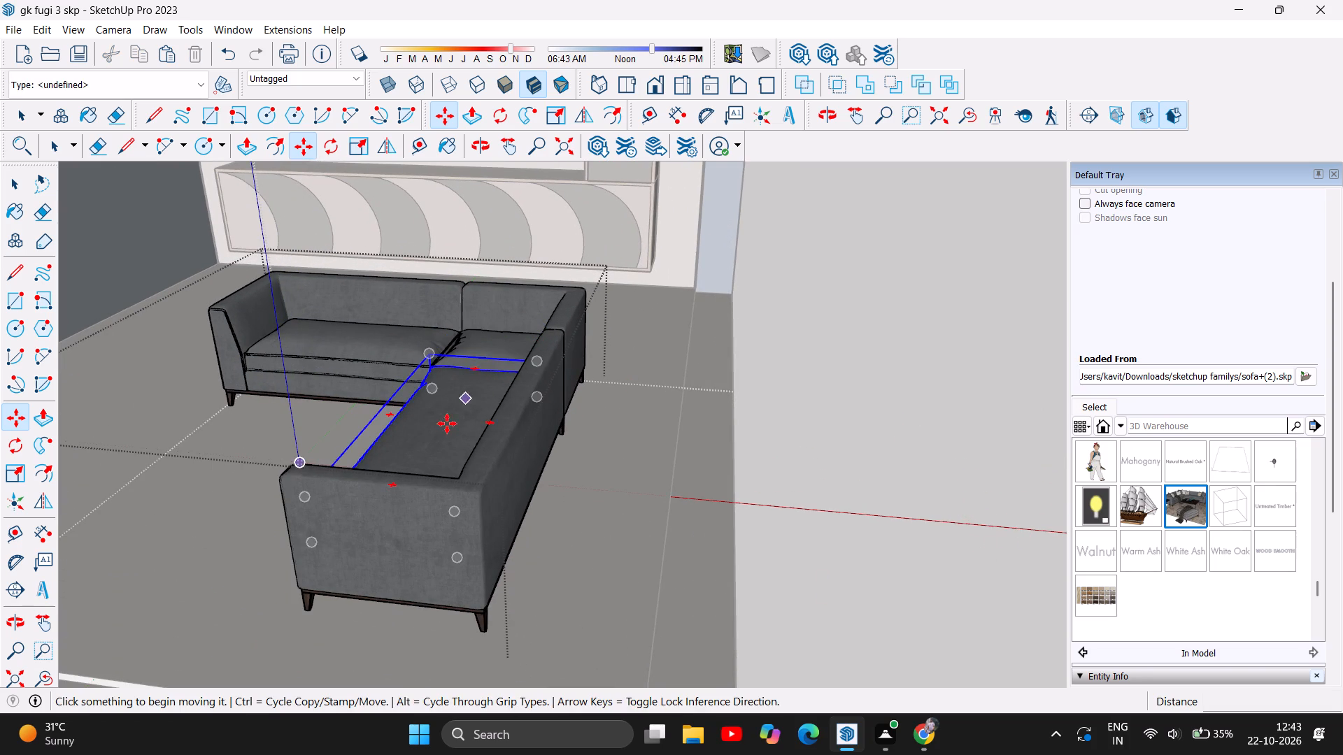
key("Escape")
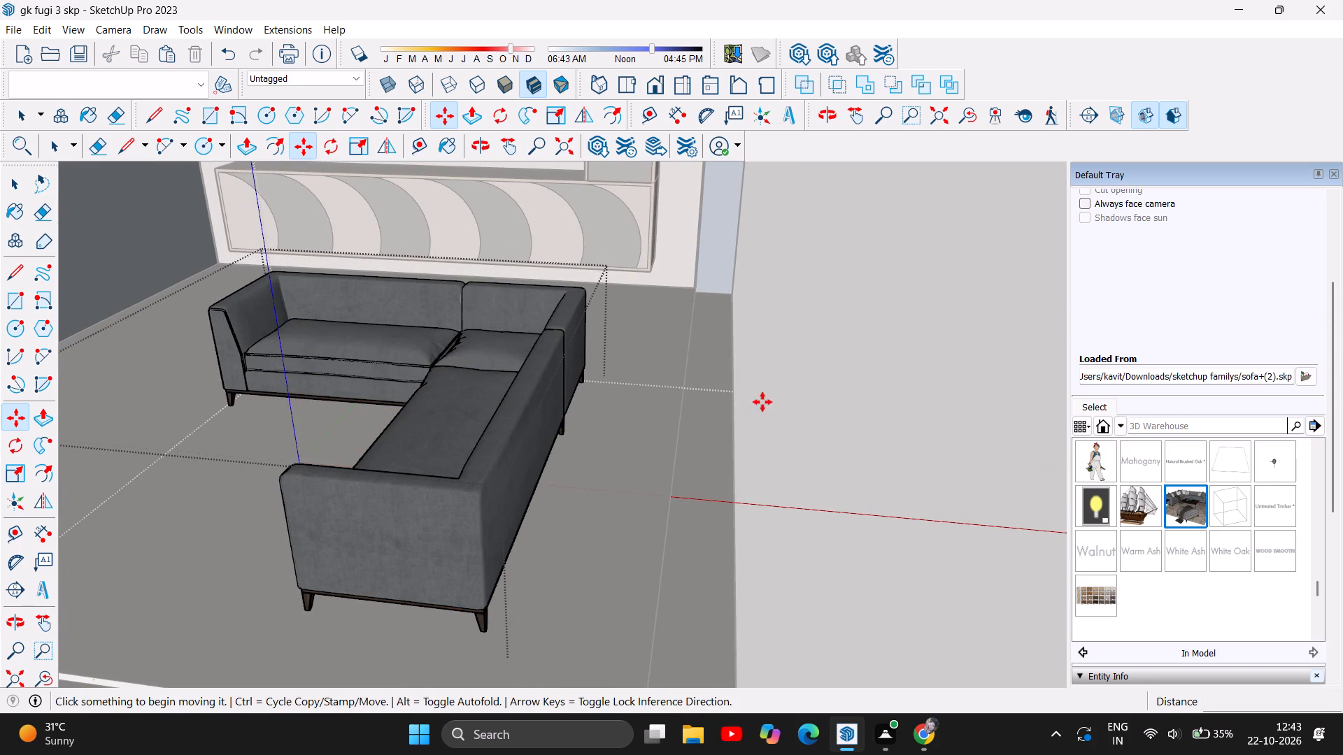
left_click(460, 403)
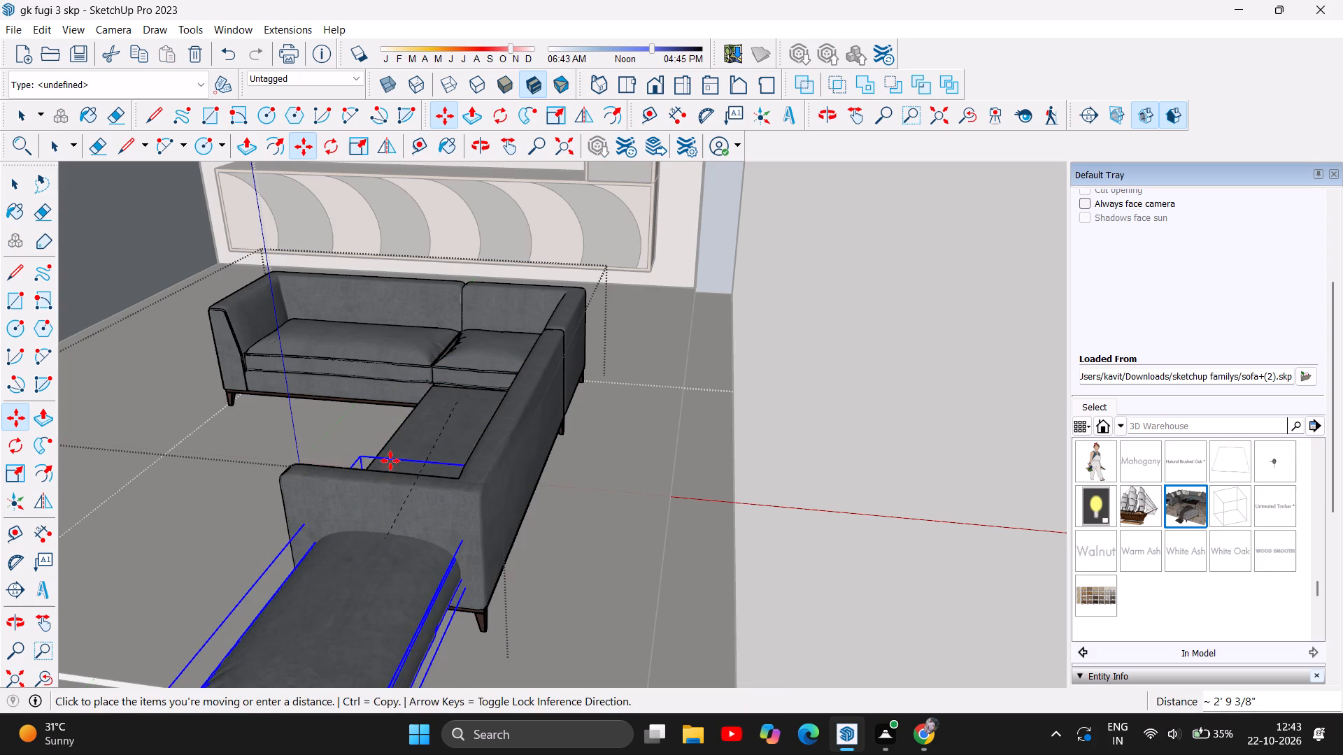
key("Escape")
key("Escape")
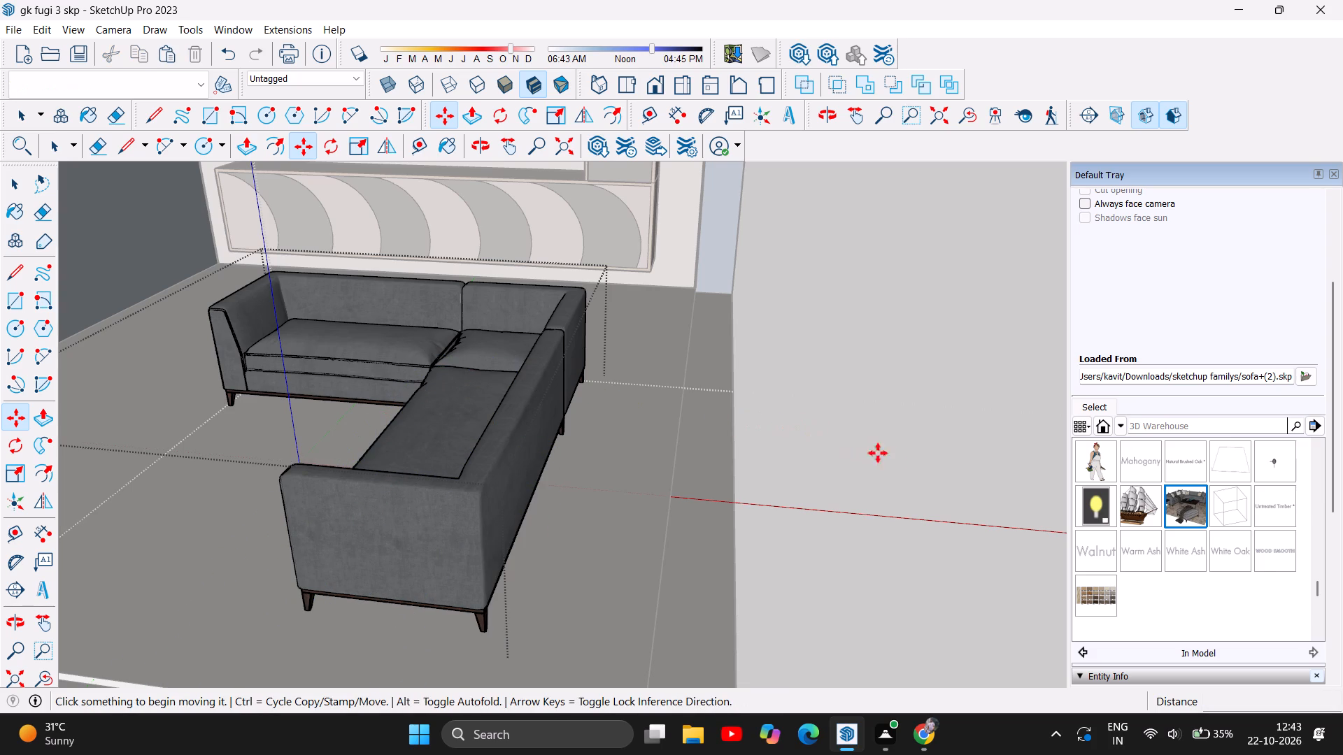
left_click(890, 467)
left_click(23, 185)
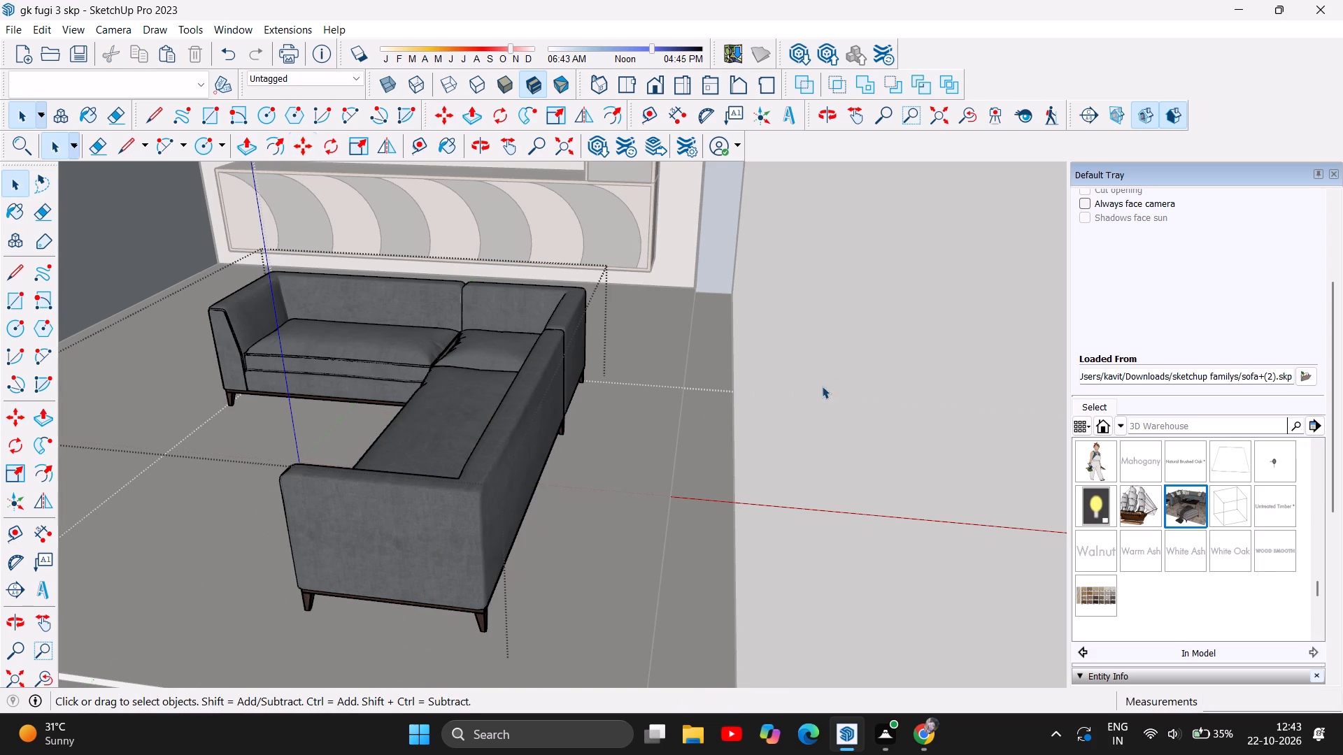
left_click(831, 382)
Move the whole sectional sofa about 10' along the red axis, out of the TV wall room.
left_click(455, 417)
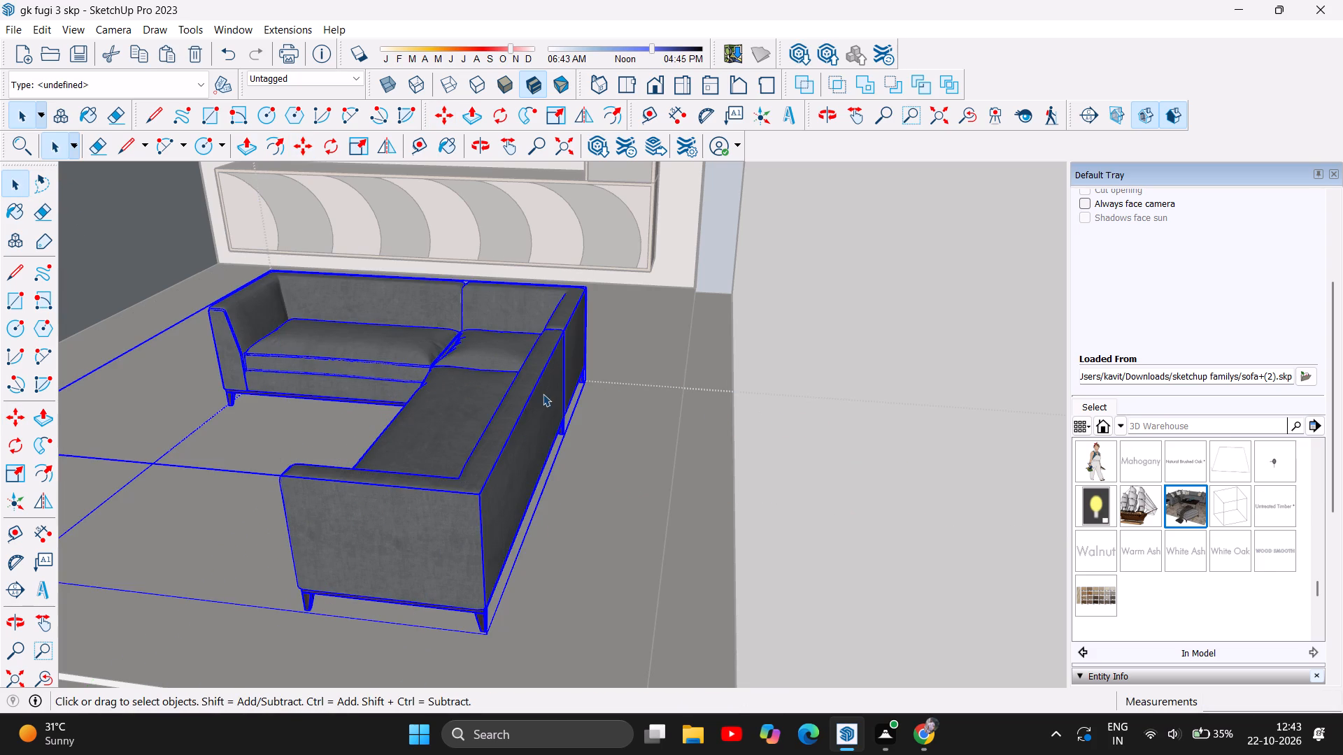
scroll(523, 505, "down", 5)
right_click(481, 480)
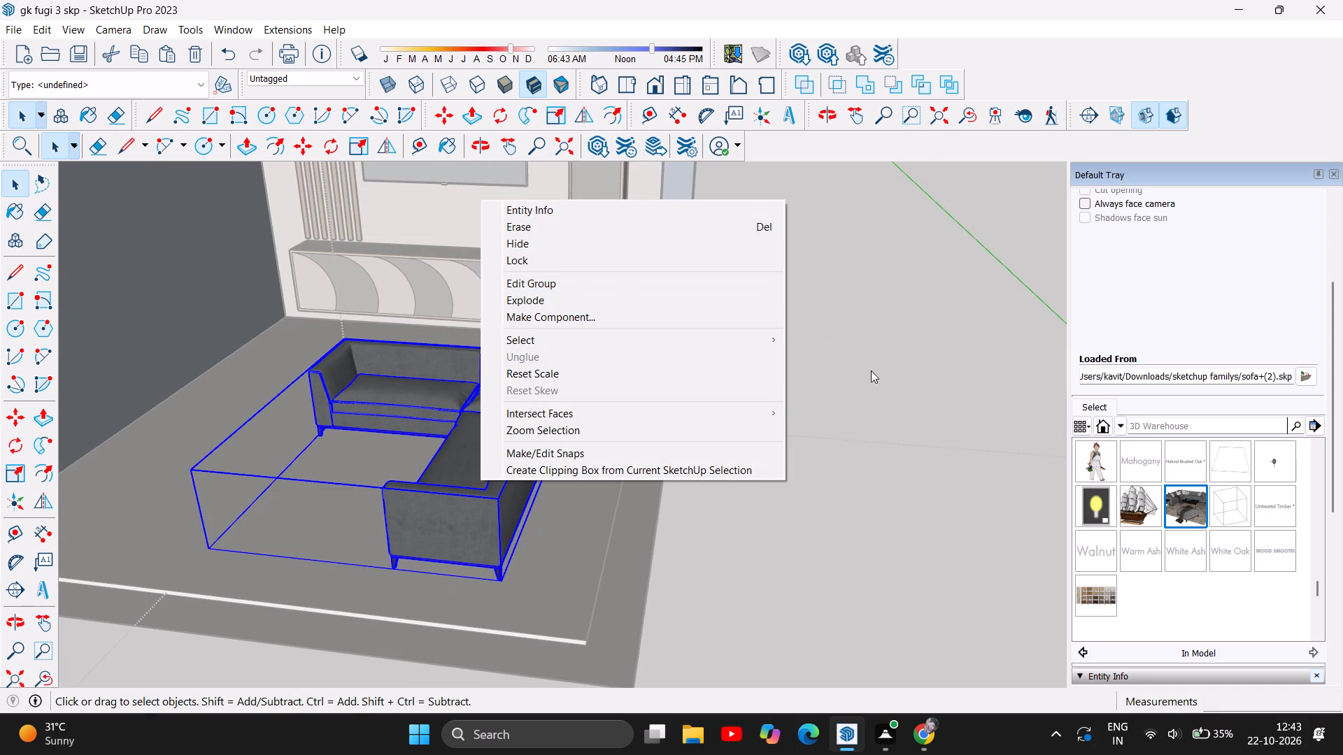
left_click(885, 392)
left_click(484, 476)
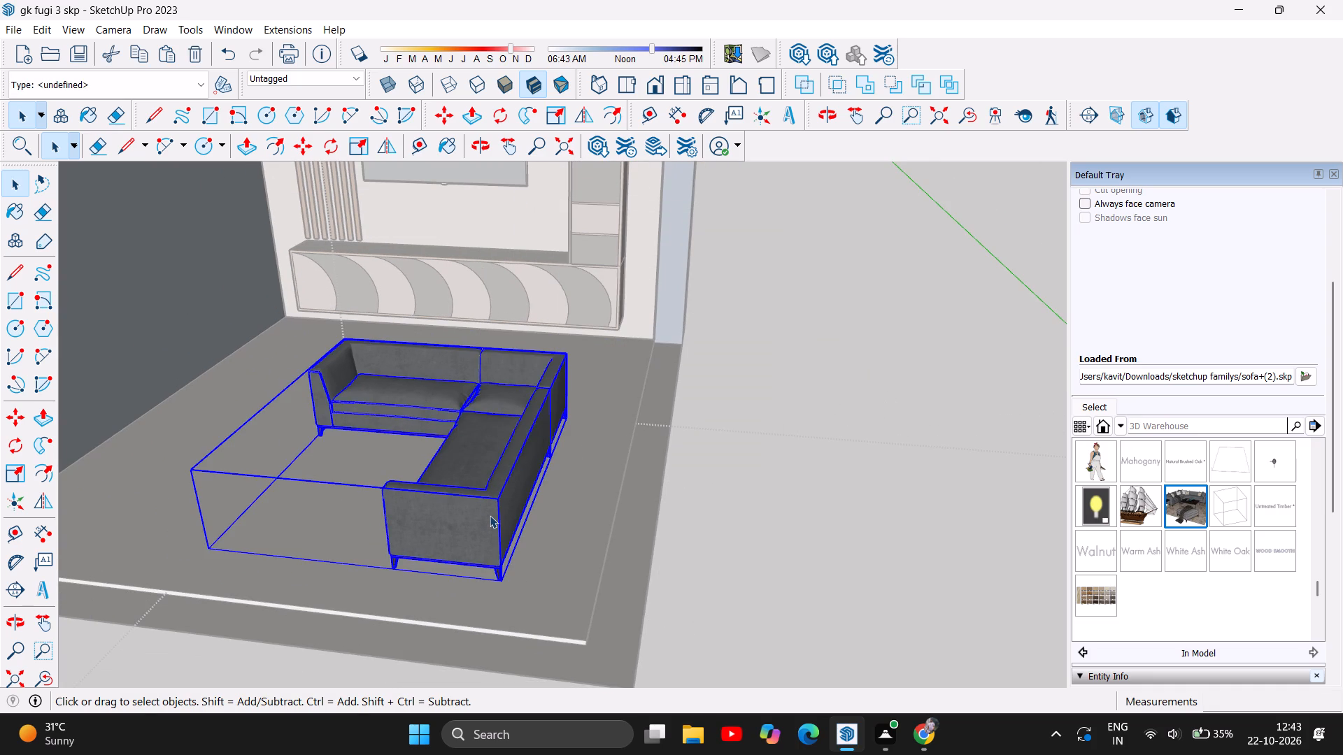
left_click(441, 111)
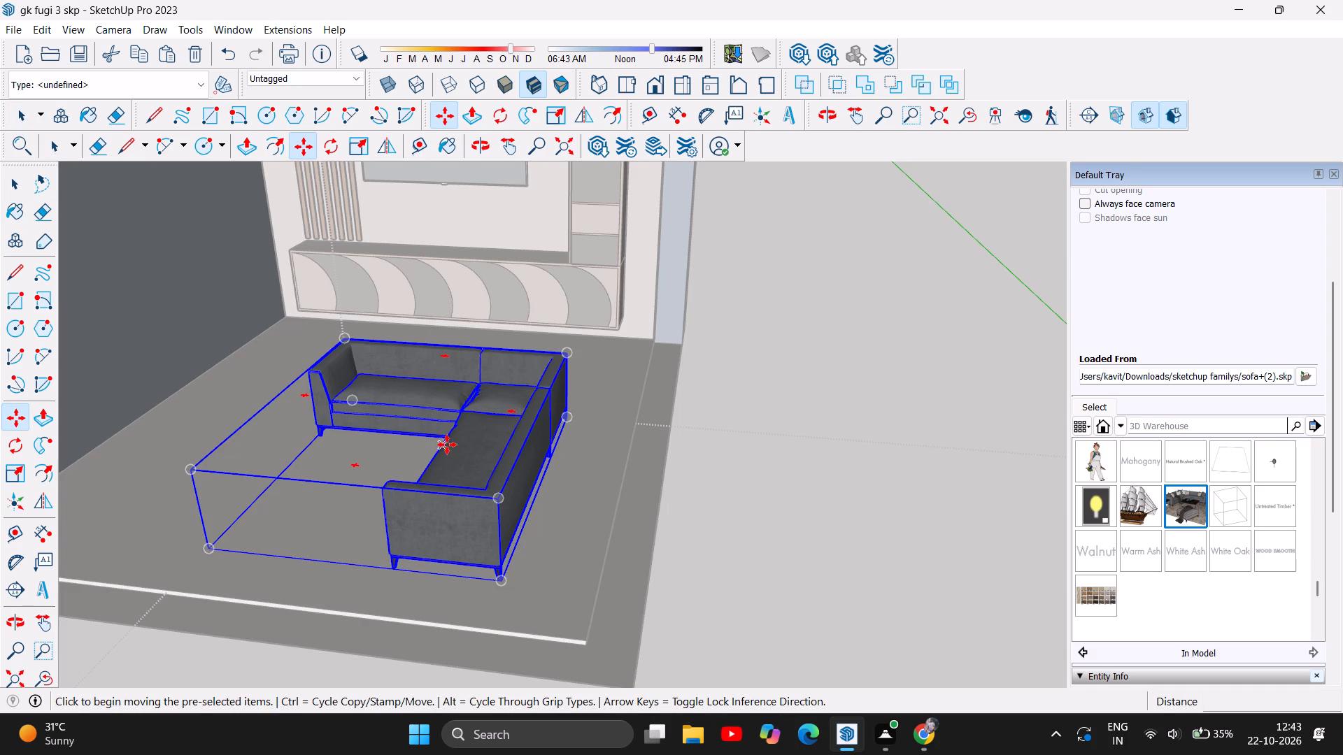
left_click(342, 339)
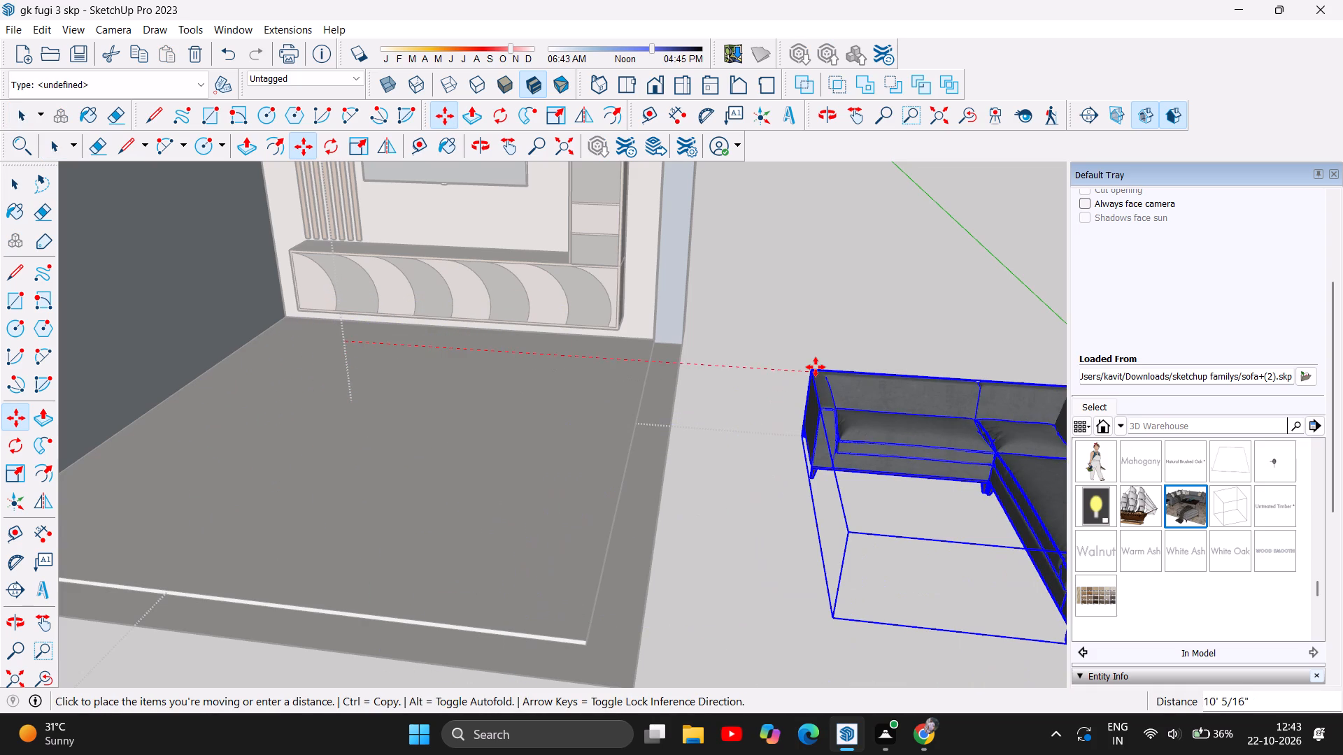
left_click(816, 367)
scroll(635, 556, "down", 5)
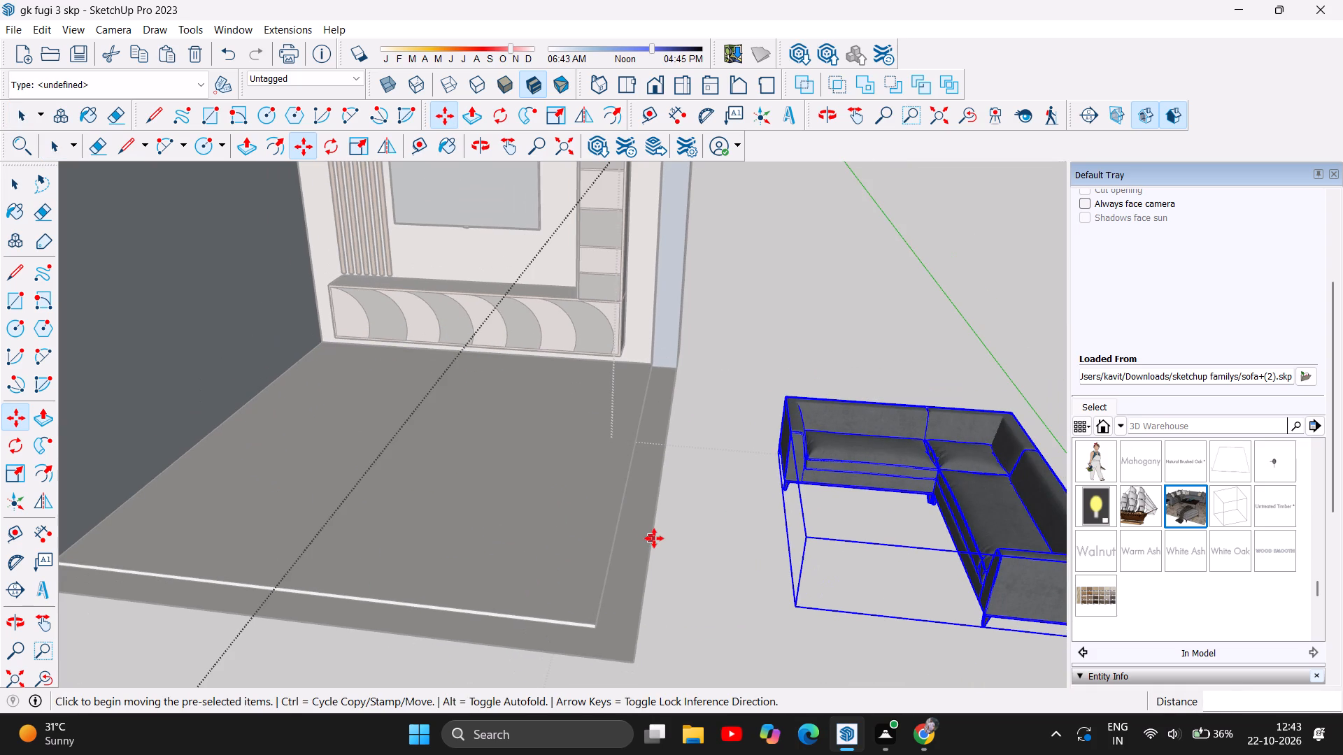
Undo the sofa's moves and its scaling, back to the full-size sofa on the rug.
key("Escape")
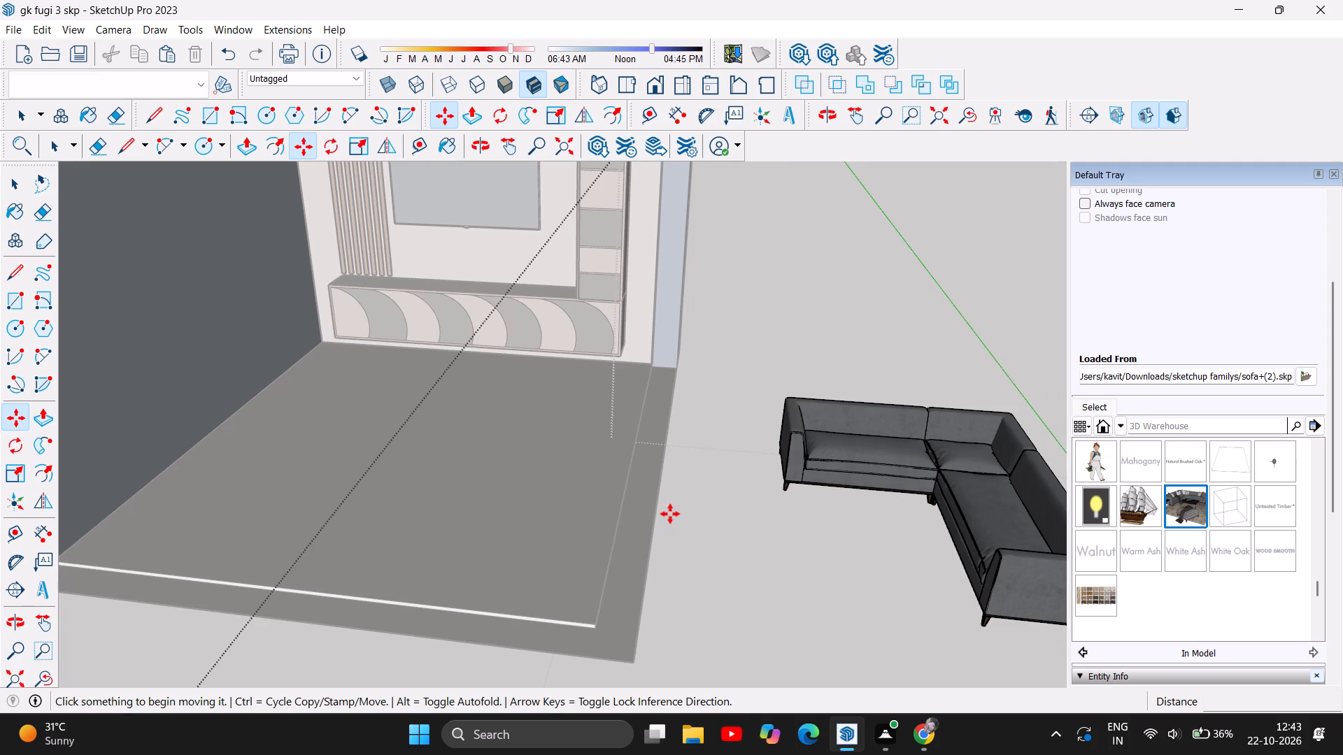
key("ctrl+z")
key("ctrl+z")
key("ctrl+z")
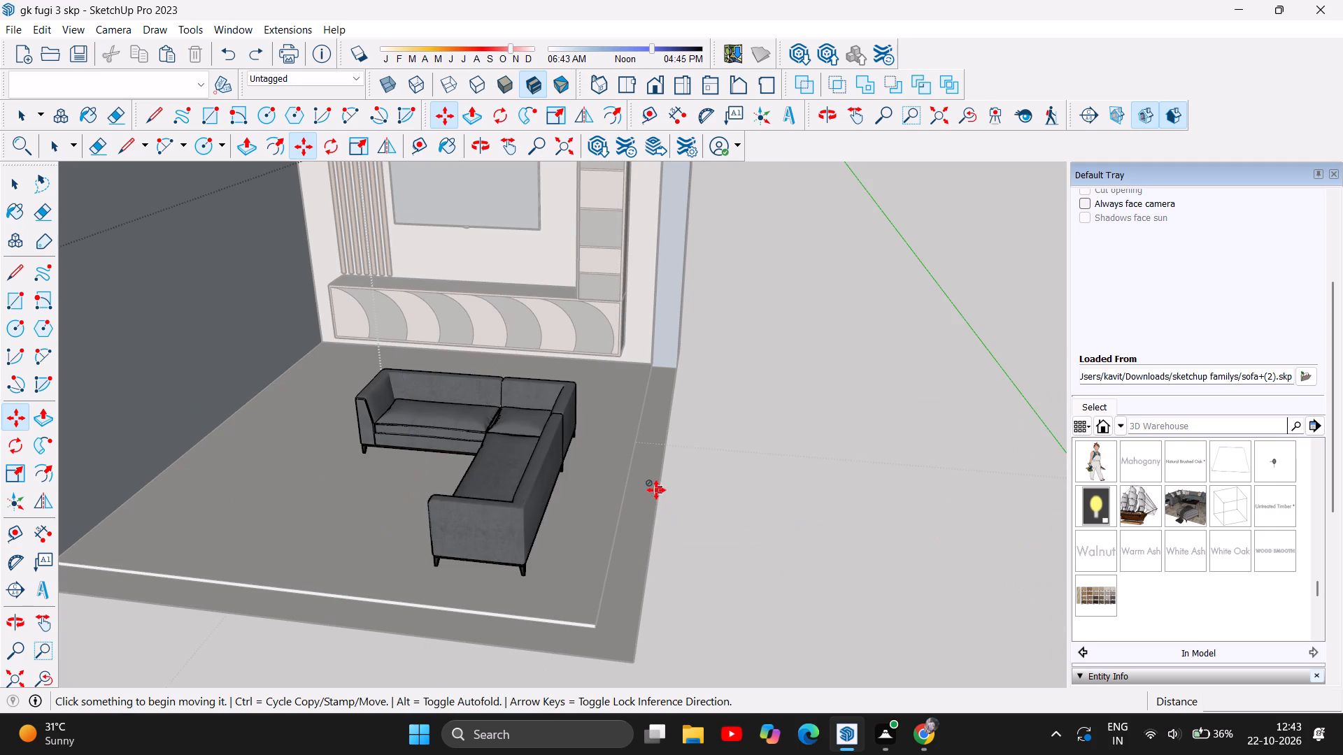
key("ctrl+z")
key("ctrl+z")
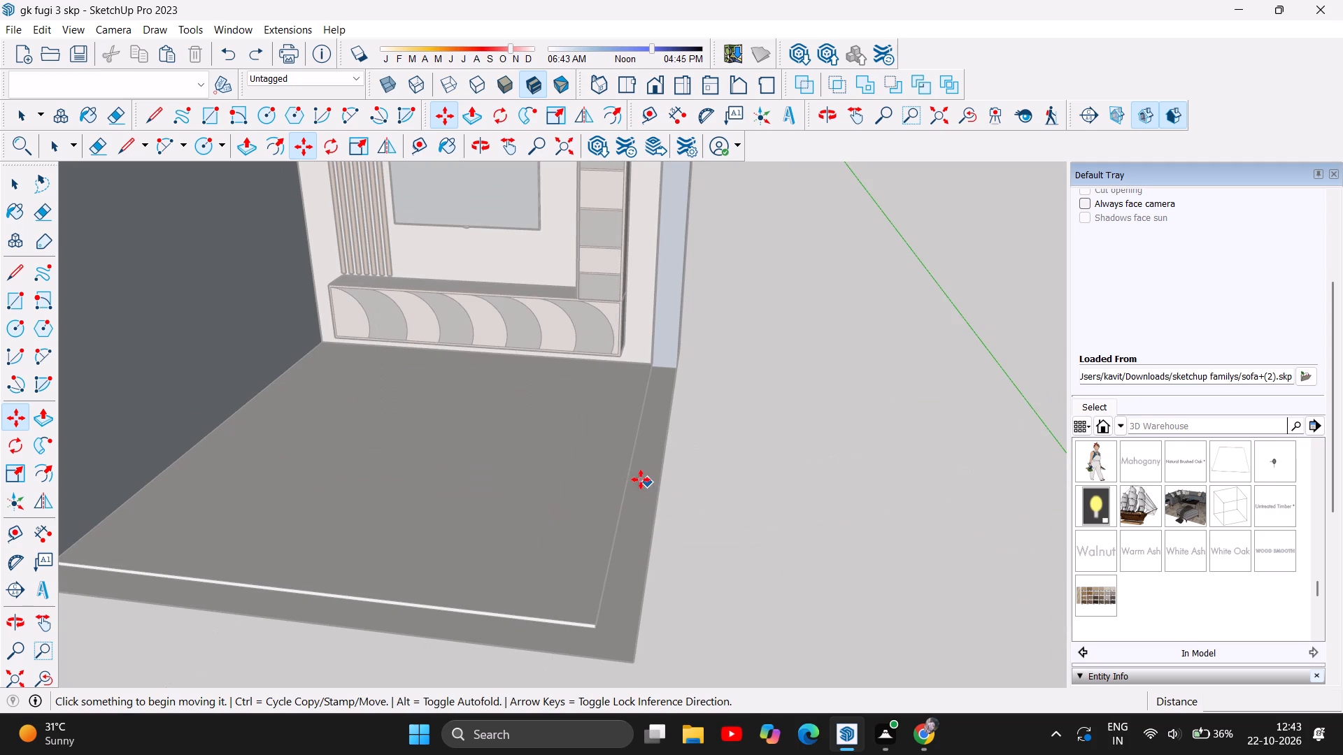
Move the group of cushions, side table and lampshades about 36' 8" away from the sofa, onto open ground.
scroll(623, 491, "down", 4)
scroll(283, 427, "down", 11)
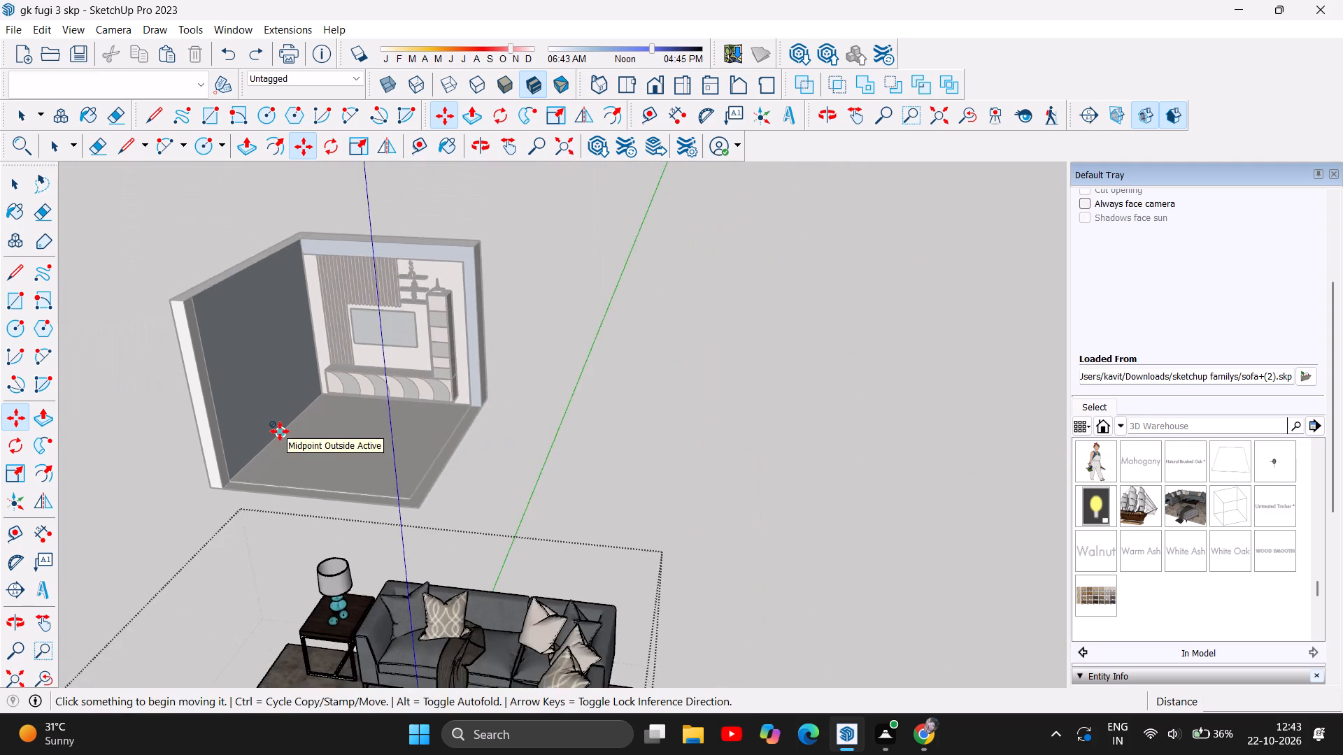
scroll(280, 431, "down", 6)
left_click(404, 563)
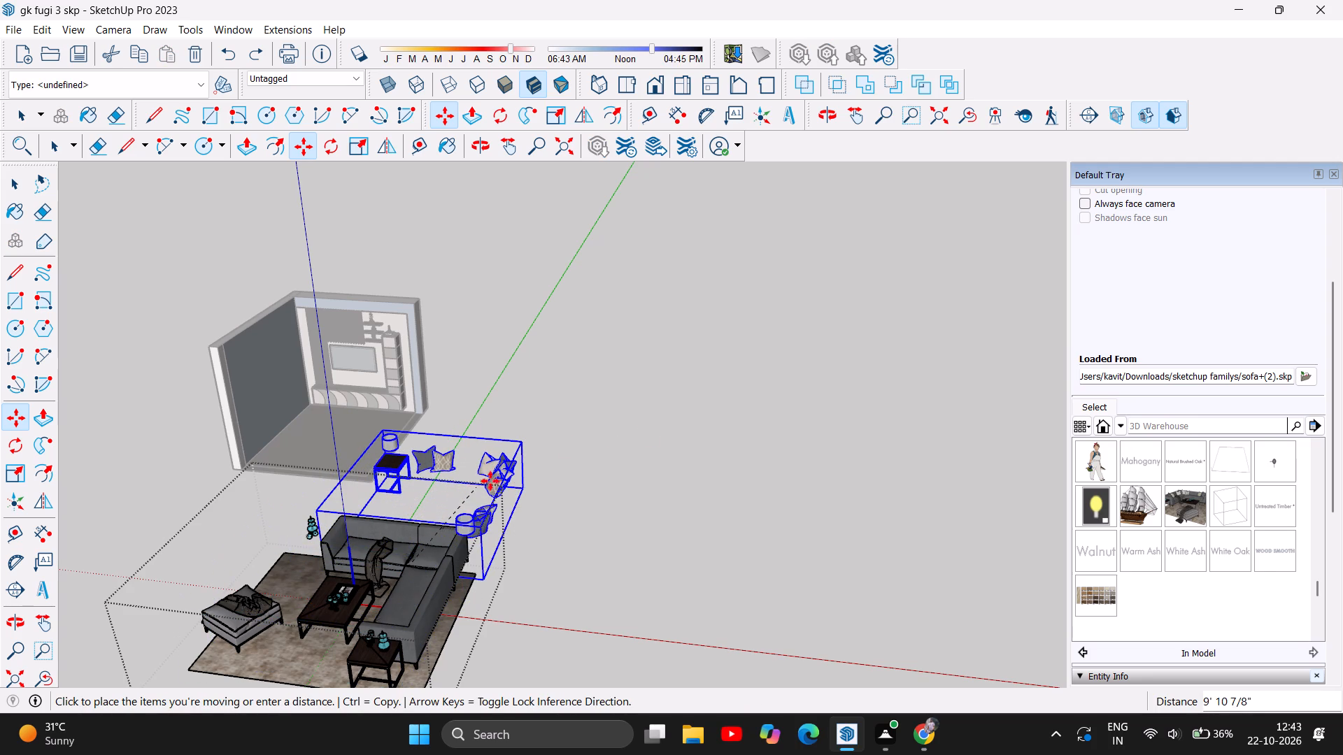
left_click(888, 454)
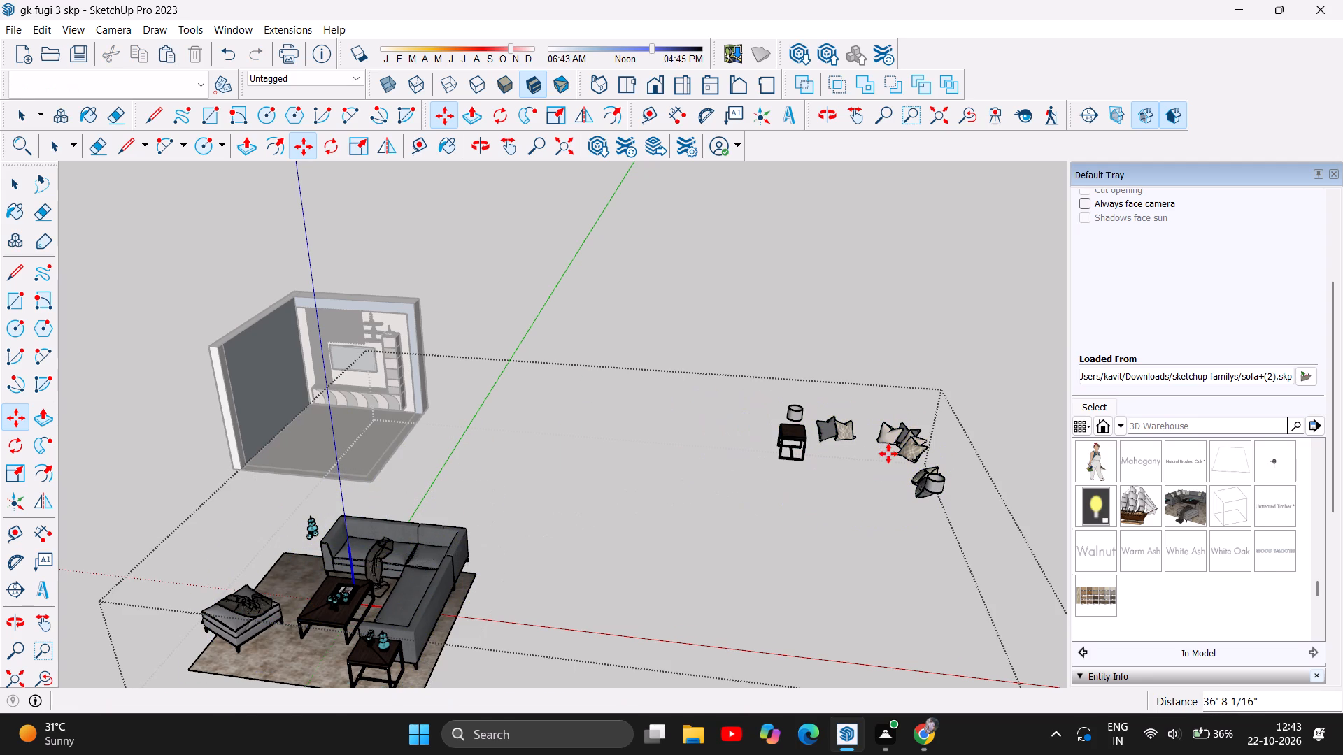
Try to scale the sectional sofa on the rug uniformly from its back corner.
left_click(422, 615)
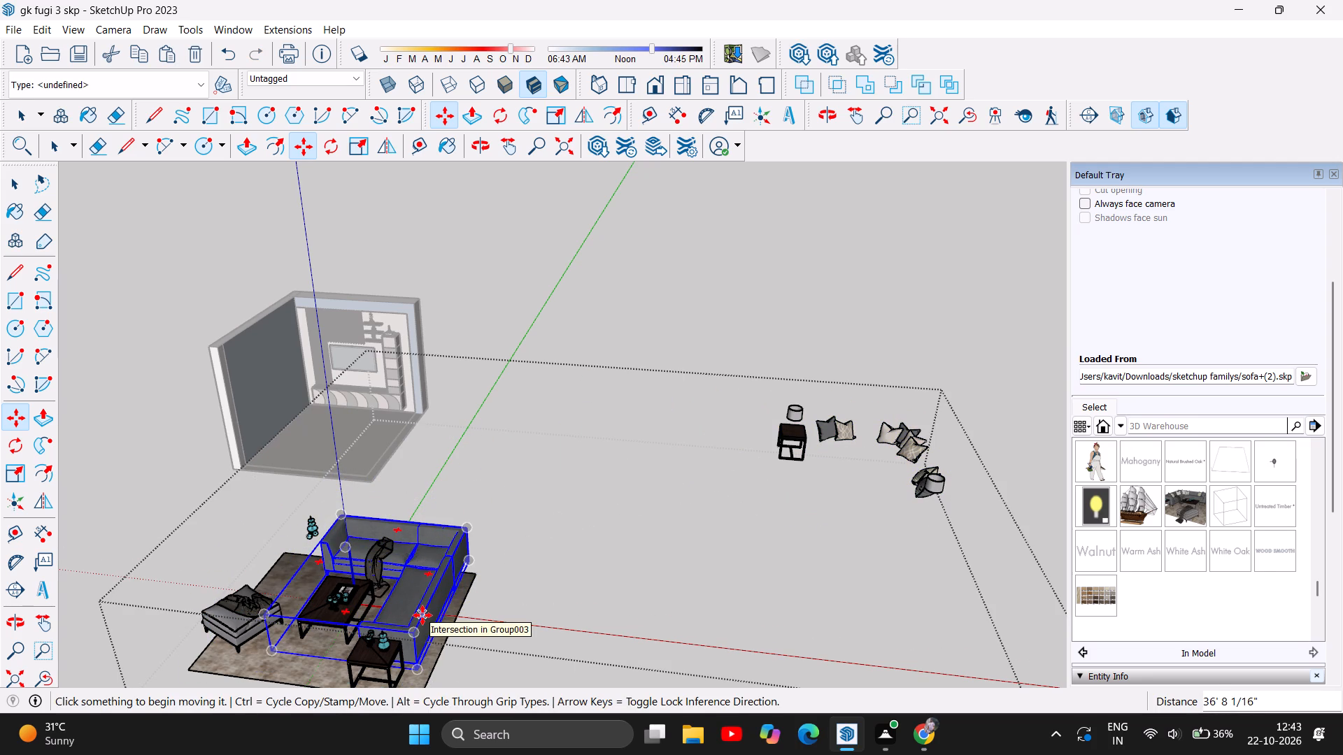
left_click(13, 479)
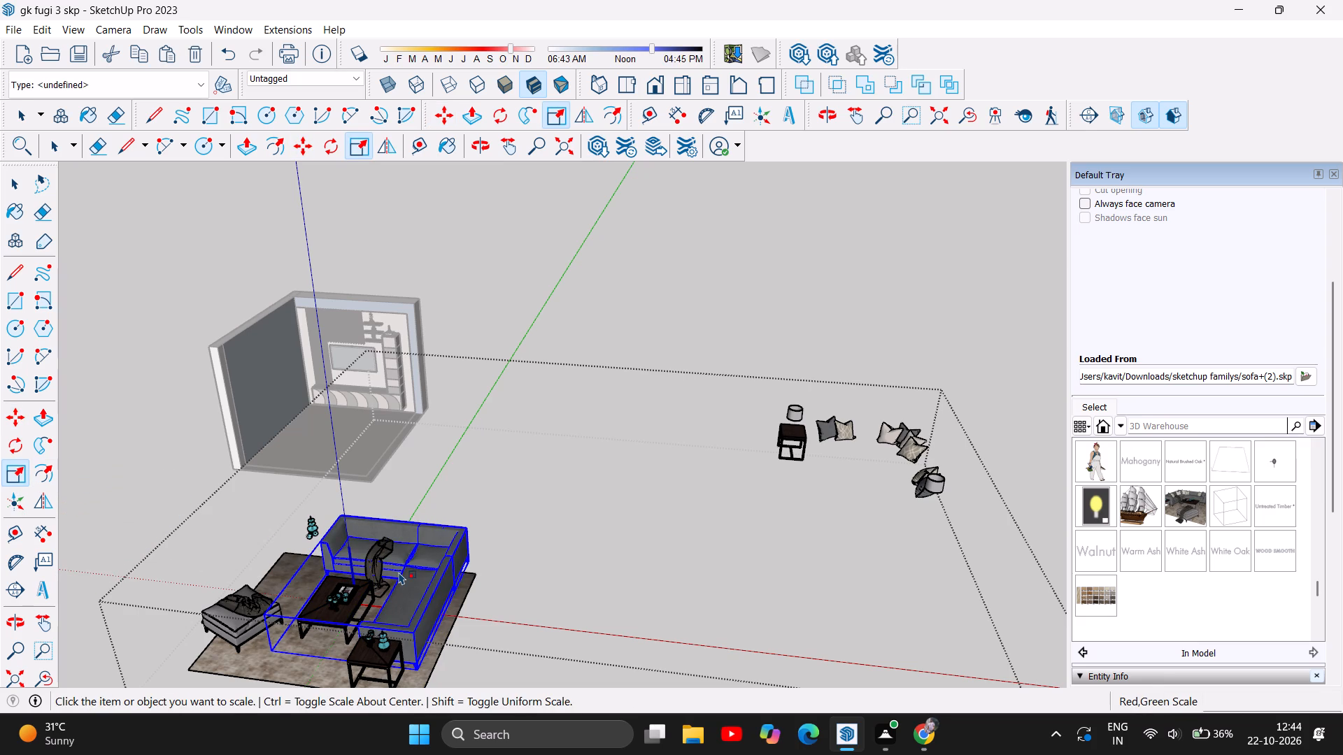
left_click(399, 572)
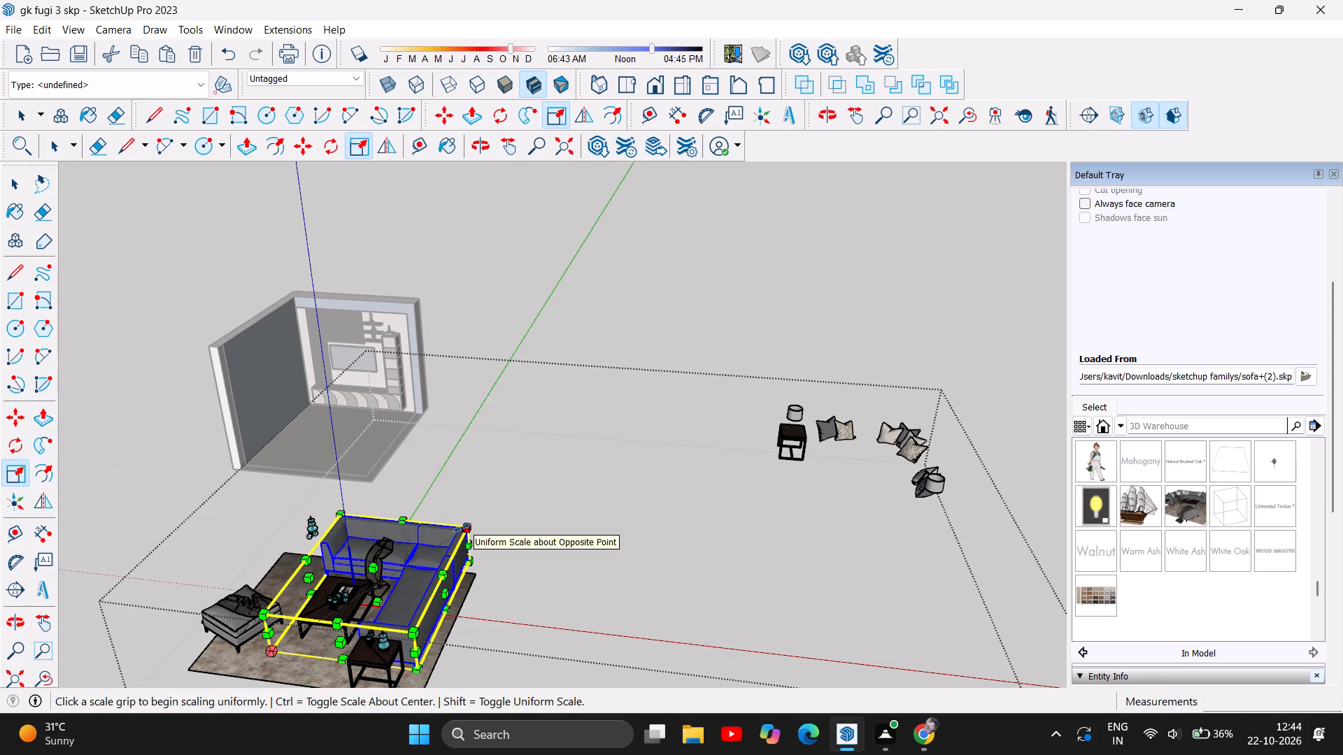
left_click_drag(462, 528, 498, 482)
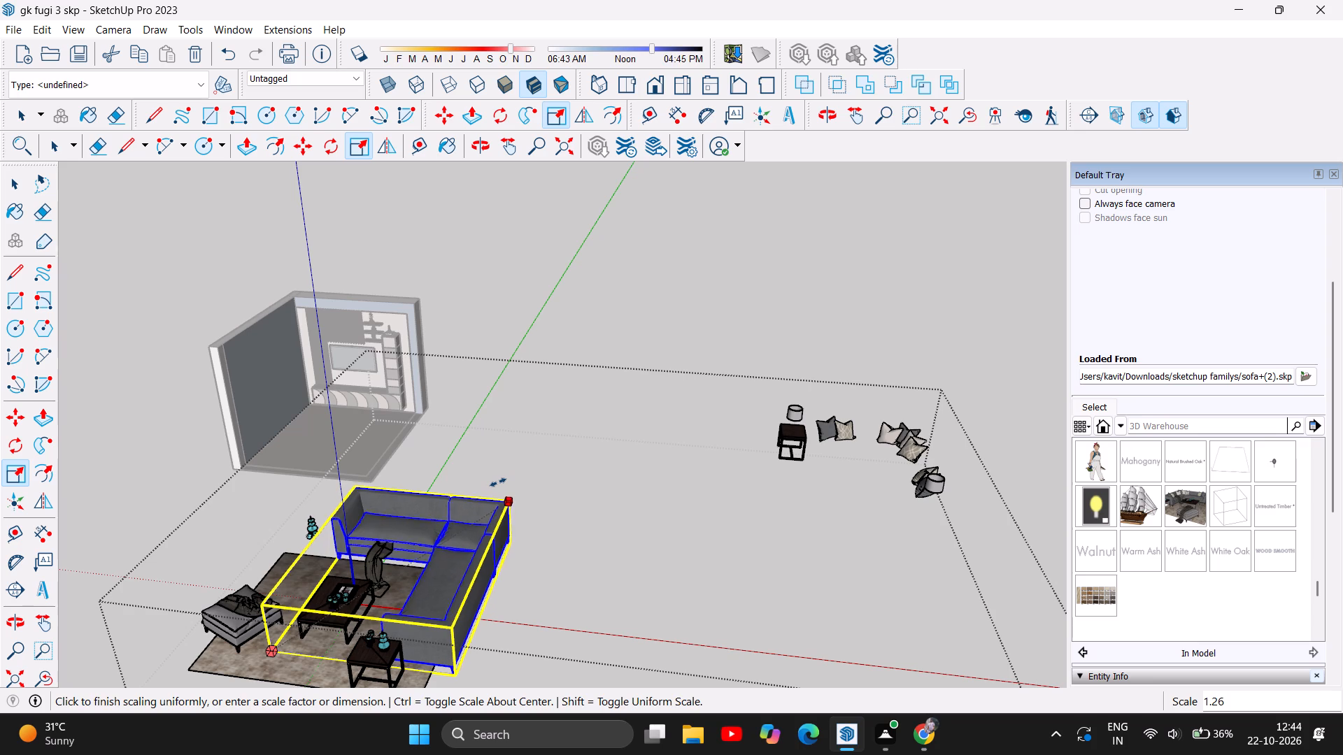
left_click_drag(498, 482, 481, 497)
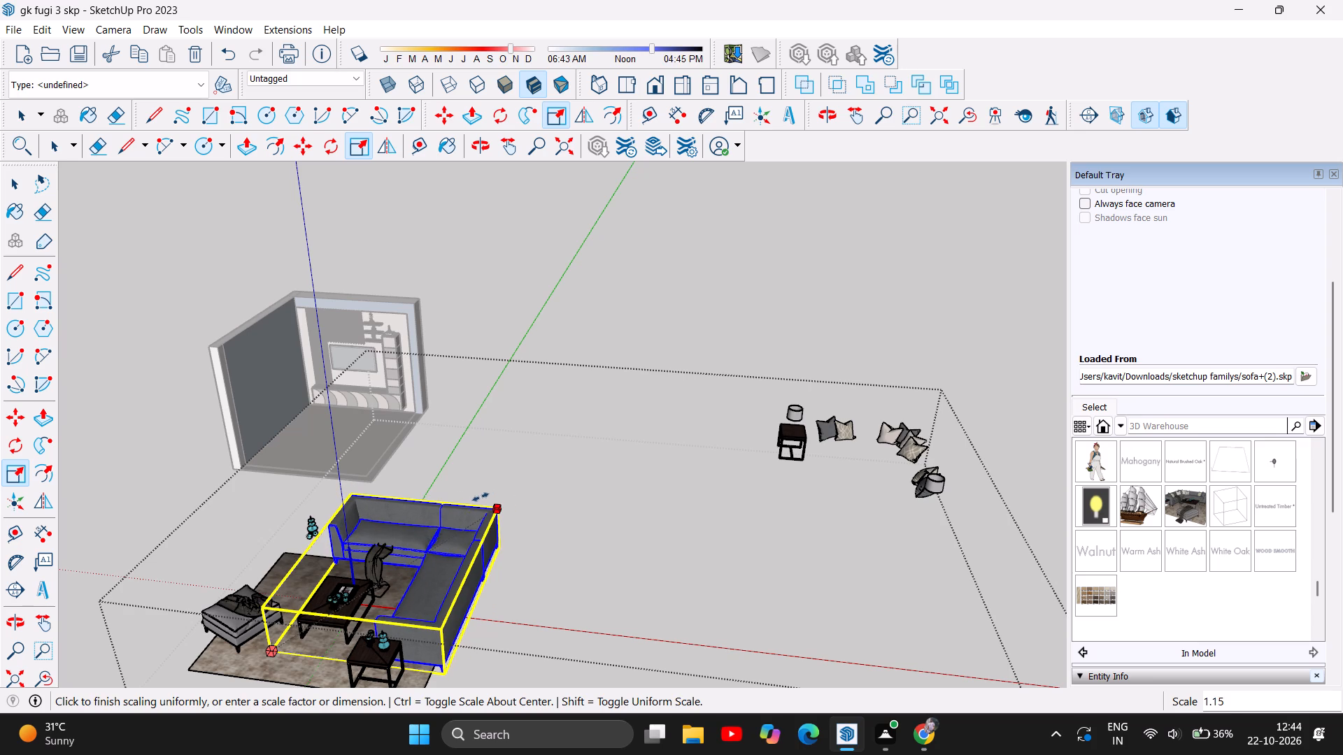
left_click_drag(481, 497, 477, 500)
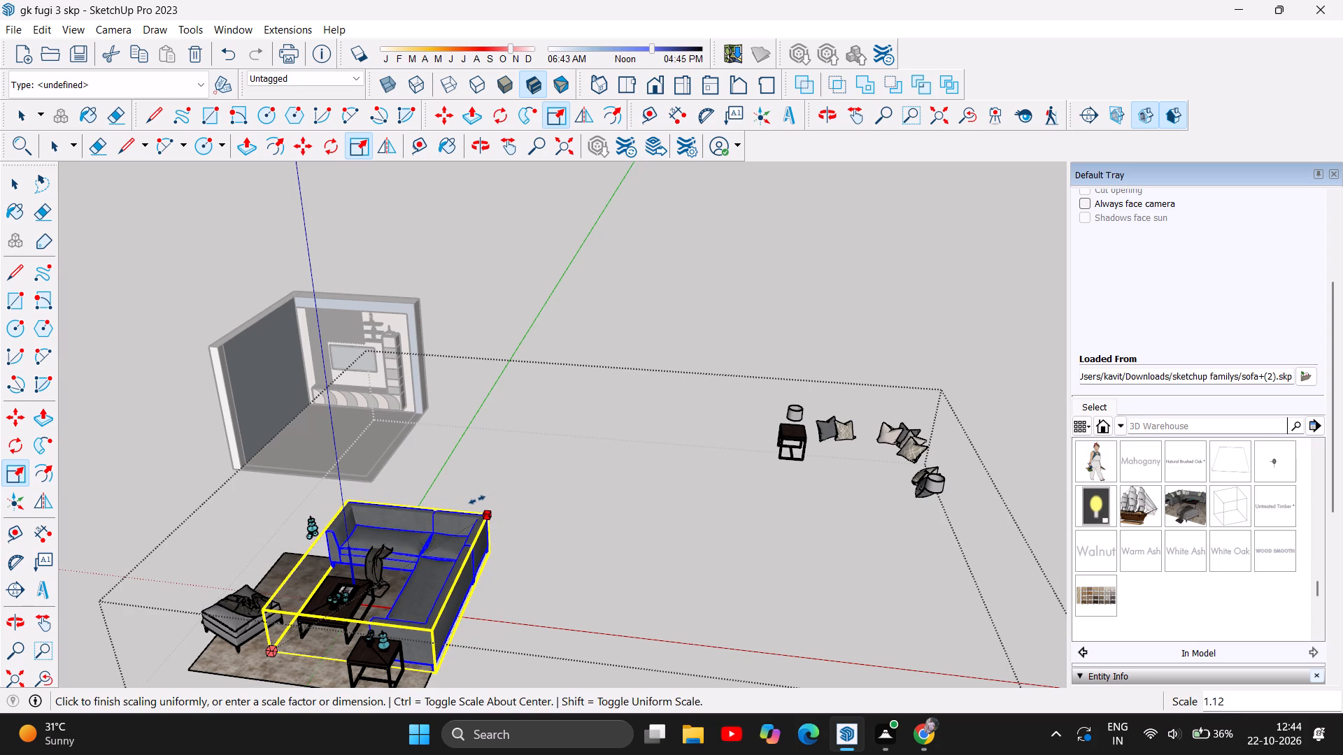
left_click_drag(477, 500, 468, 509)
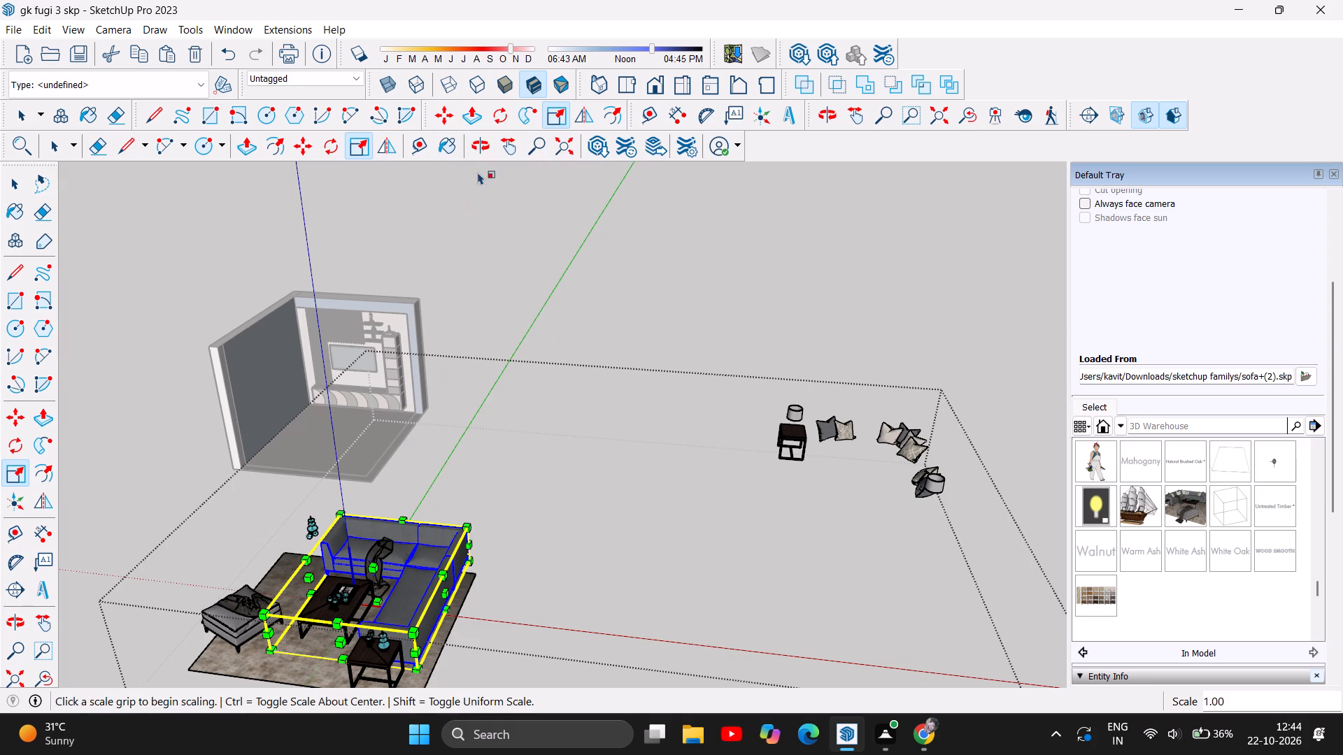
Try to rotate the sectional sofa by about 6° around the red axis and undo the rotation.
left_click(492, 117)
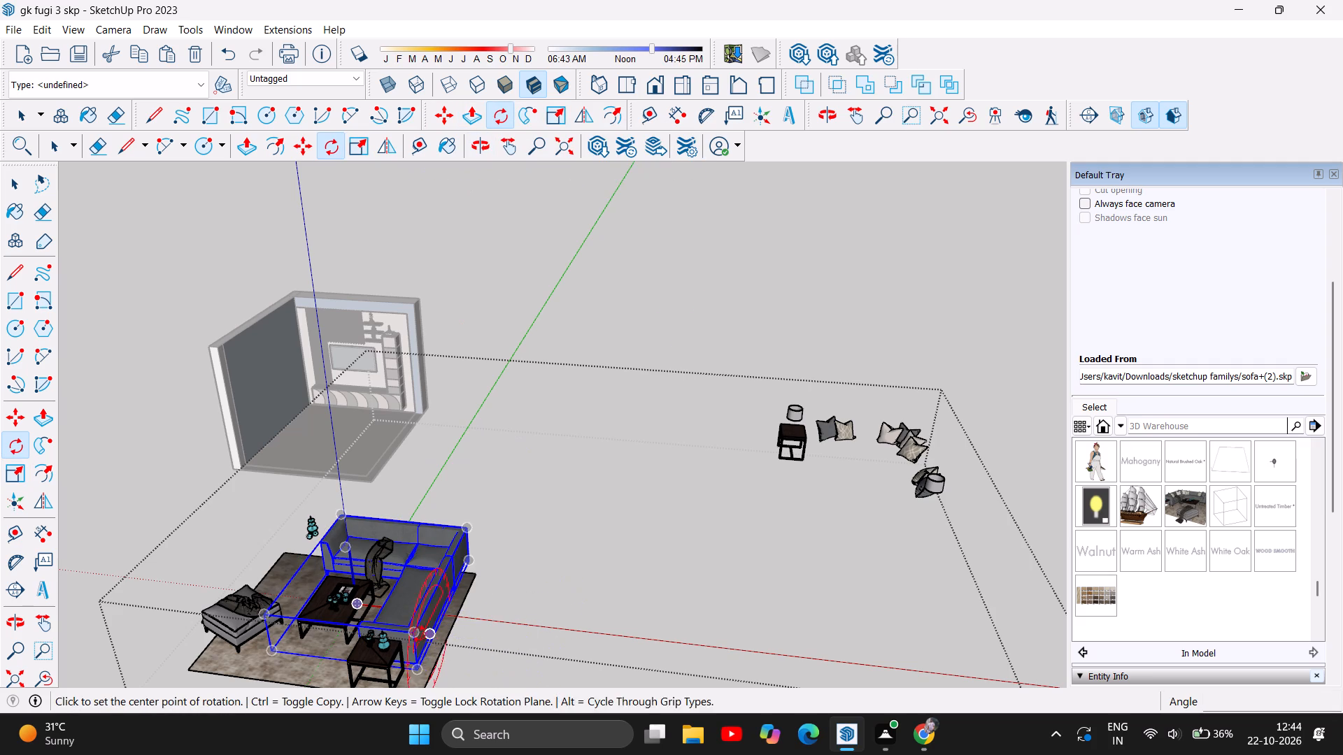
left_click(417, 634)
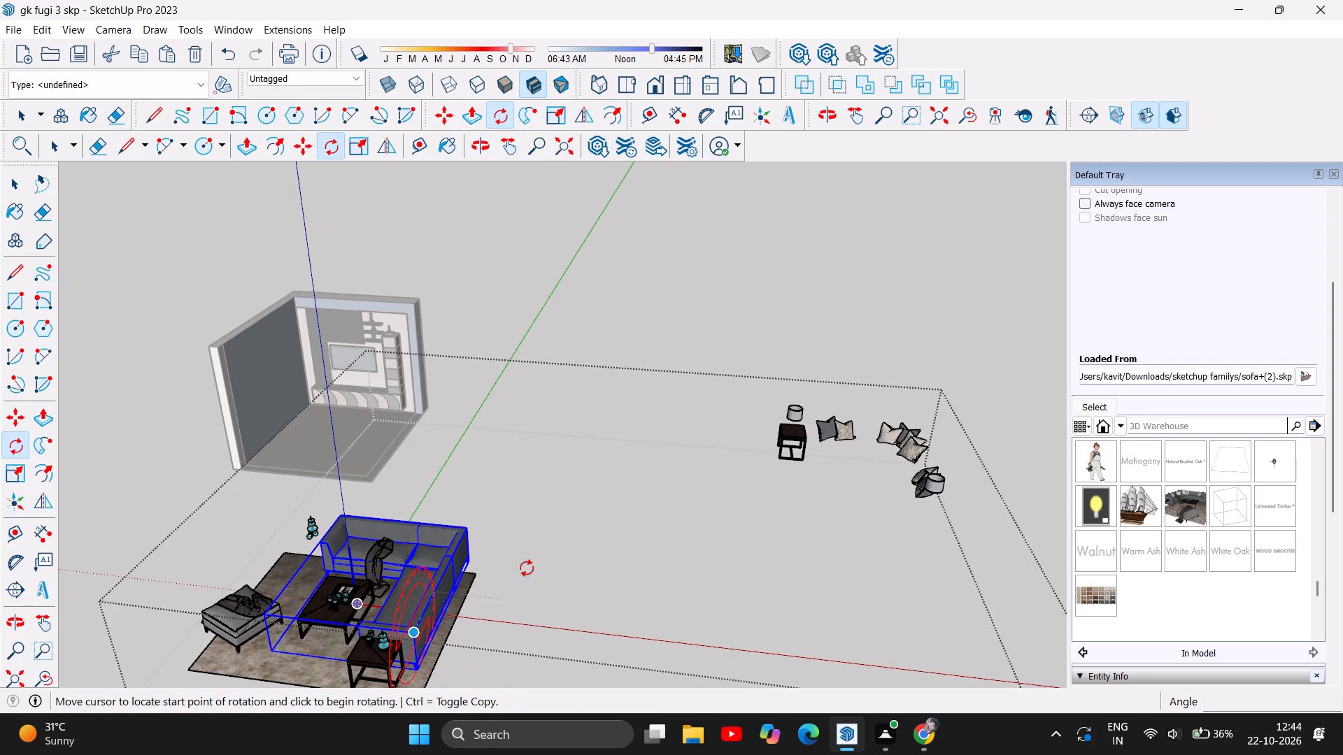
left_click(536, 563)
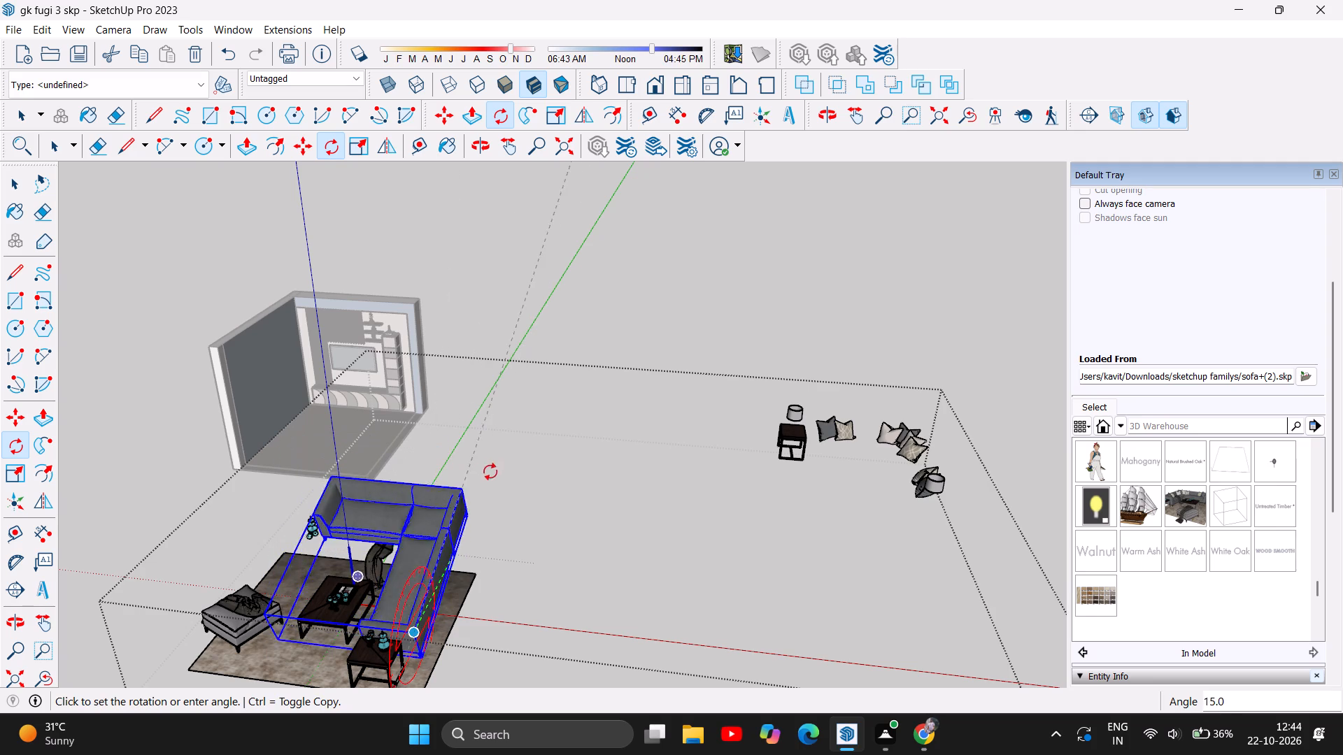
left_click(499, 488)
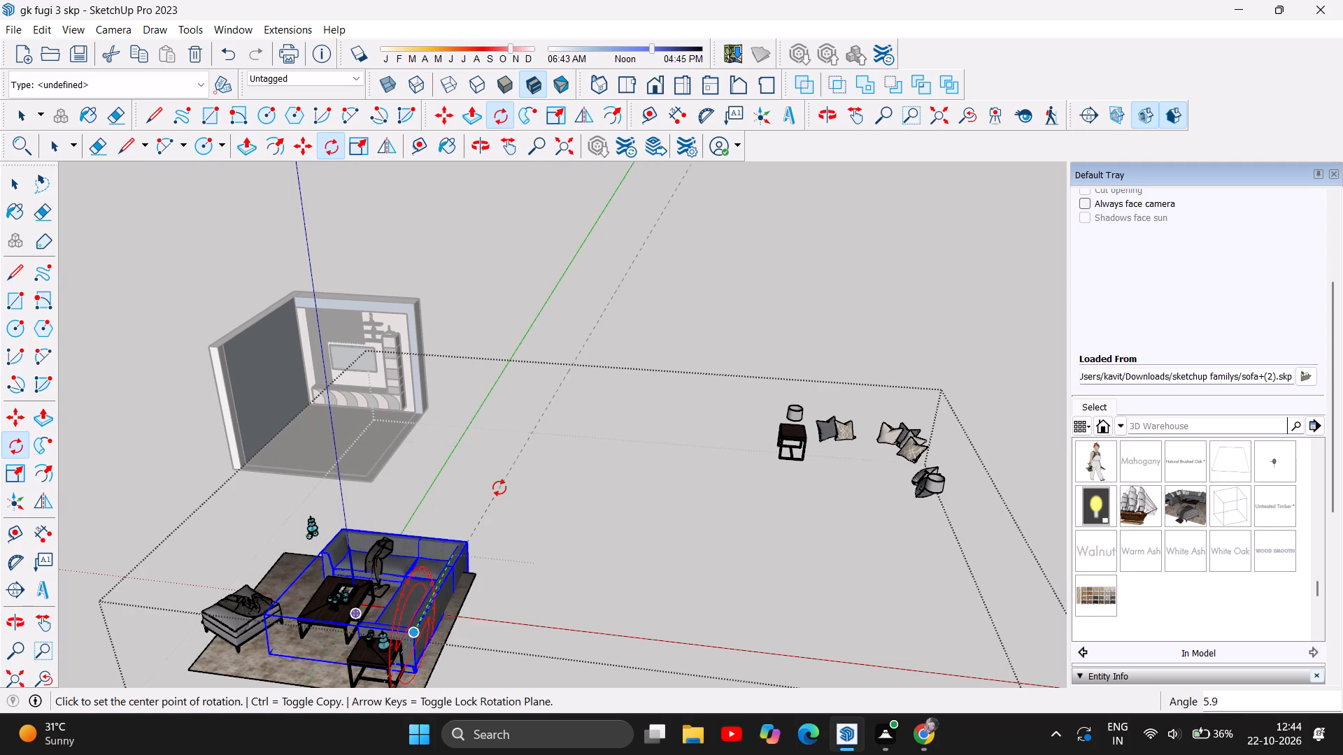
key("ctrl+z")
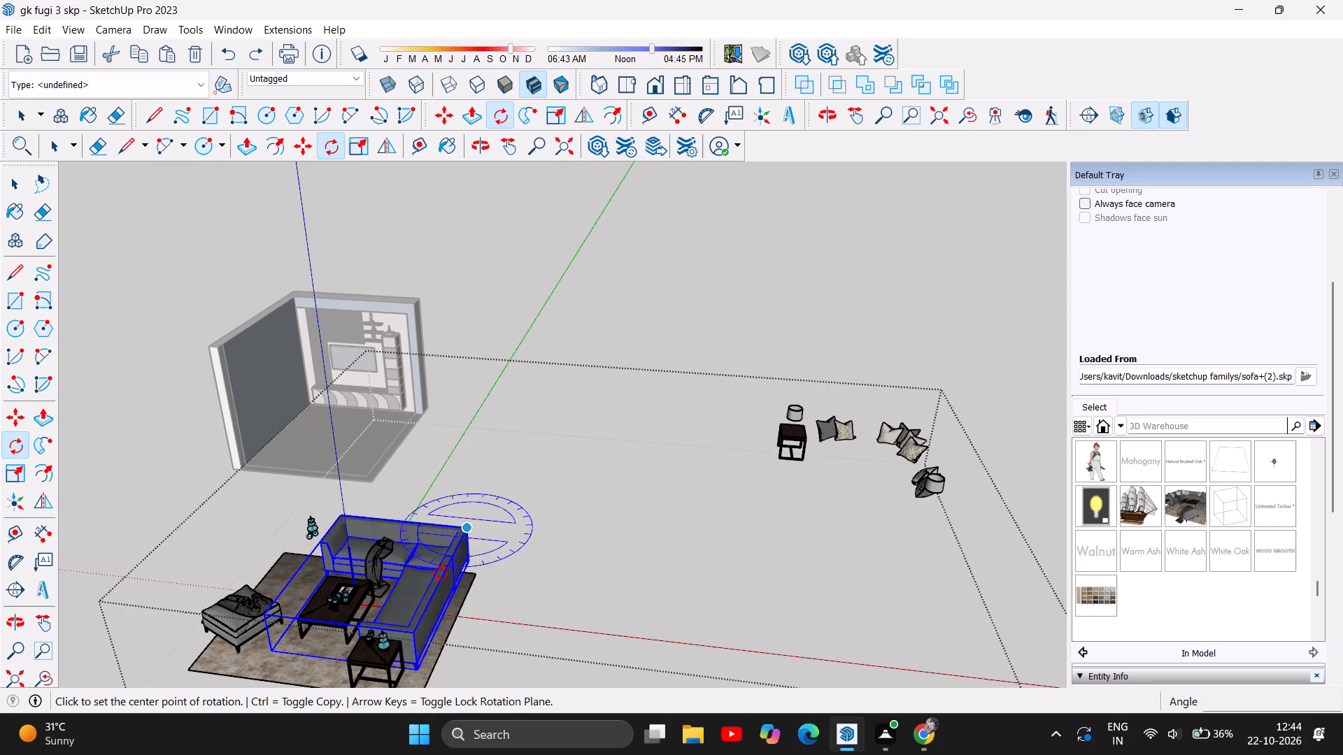
Rotate the sectional sofa about 184° horizontally so that it faces the opposite way.
left_click(422, 581)
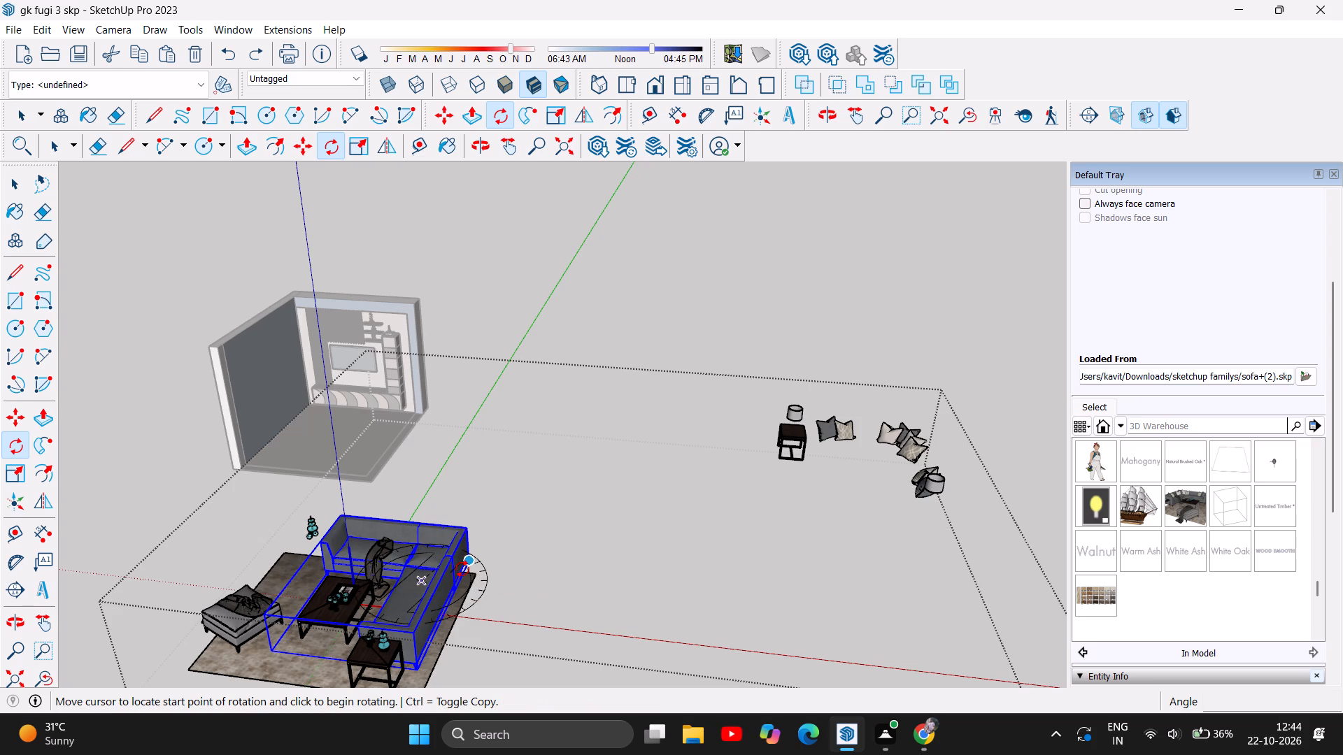
left_click(445, 523)
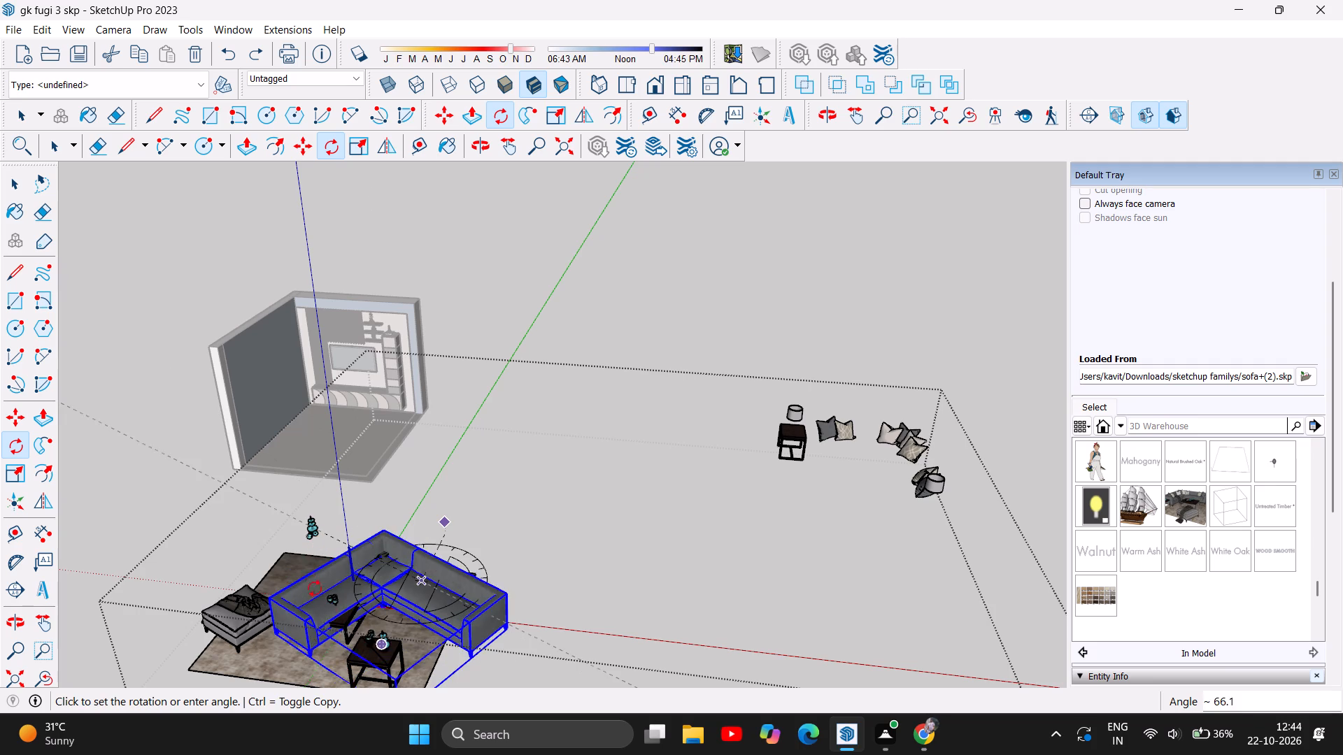
left_click(387, 657)
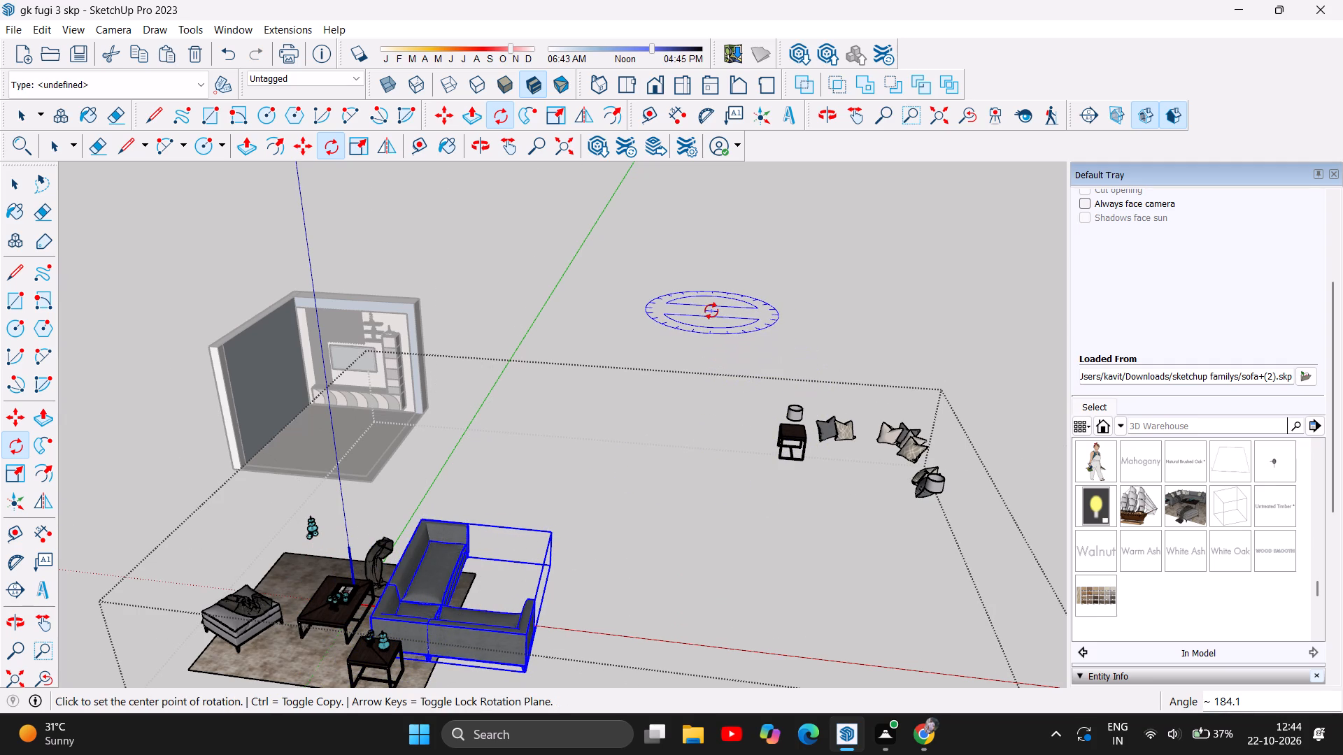
Move the rotated sectional sofa about 32' 4" from the rug onto the floor of the TV wall room.
left_click(440, 116)
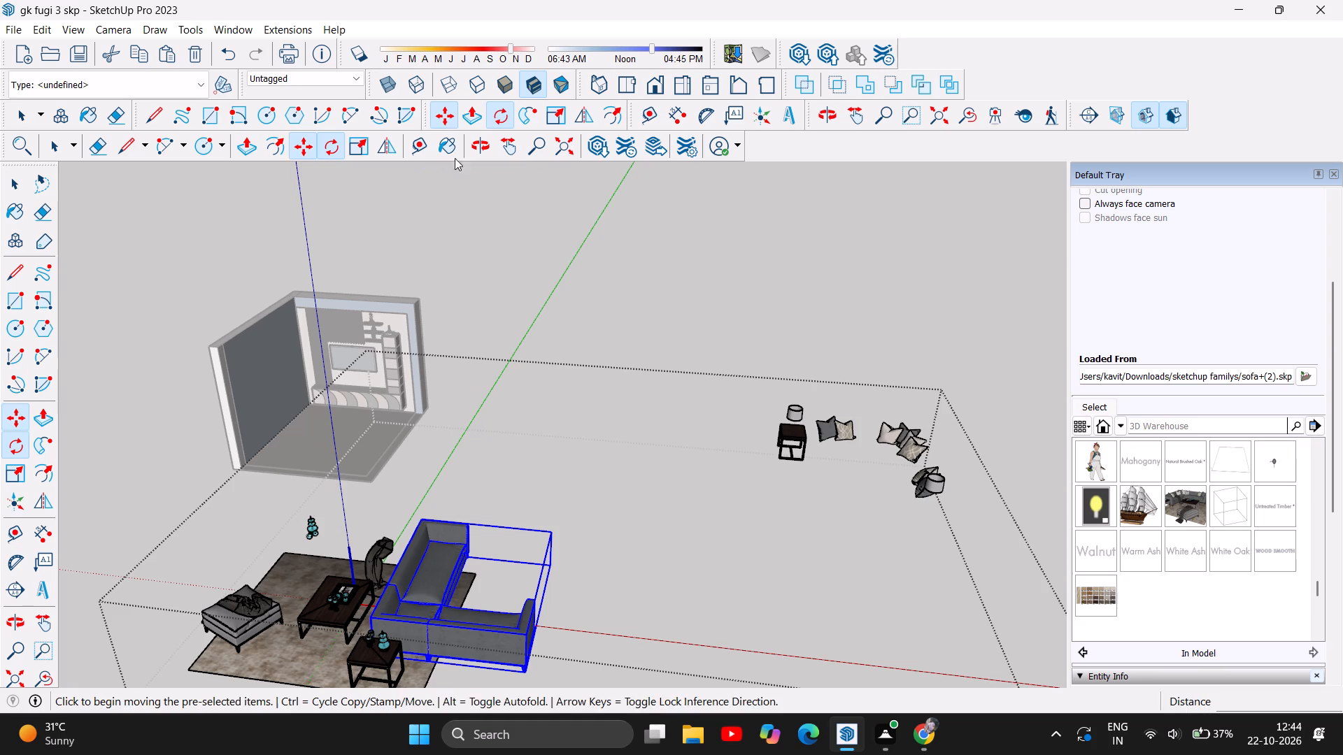
left_click_drag(449, 604, 427, 559)
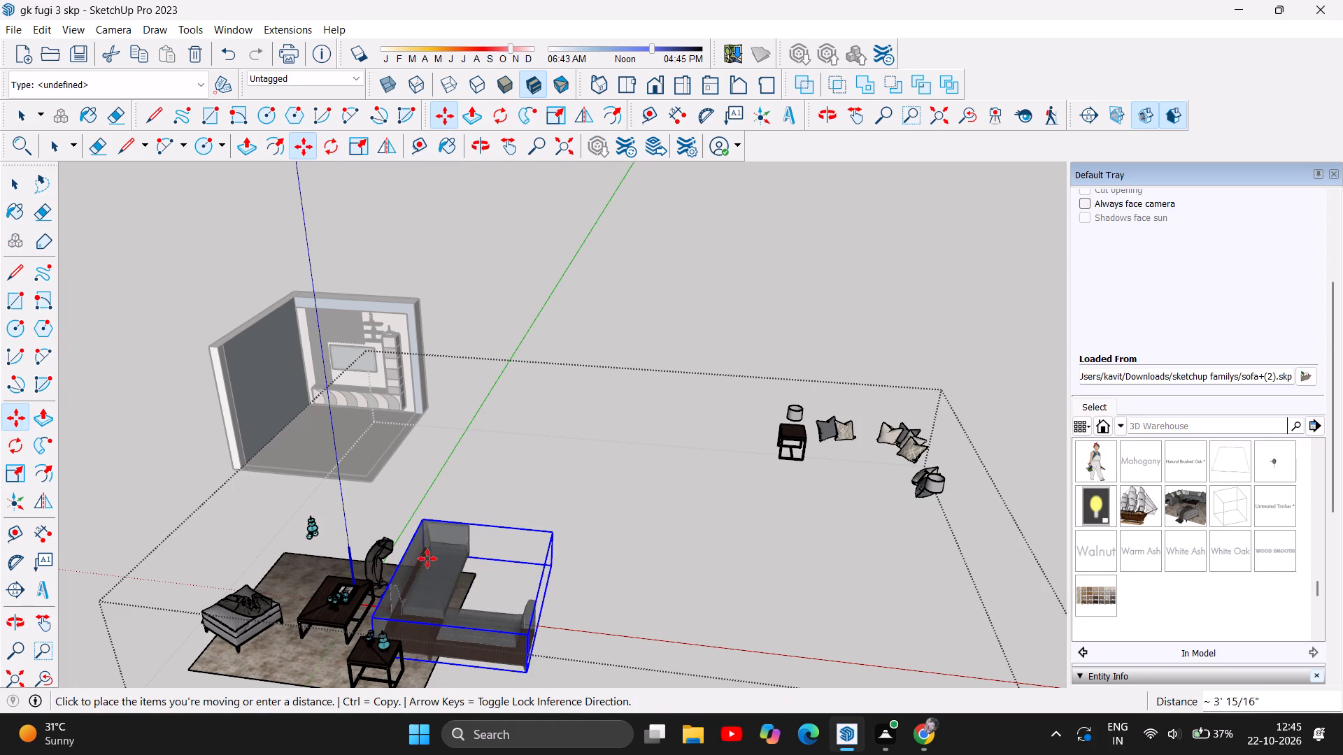
left_click_drag(427, 559, 323, 424)
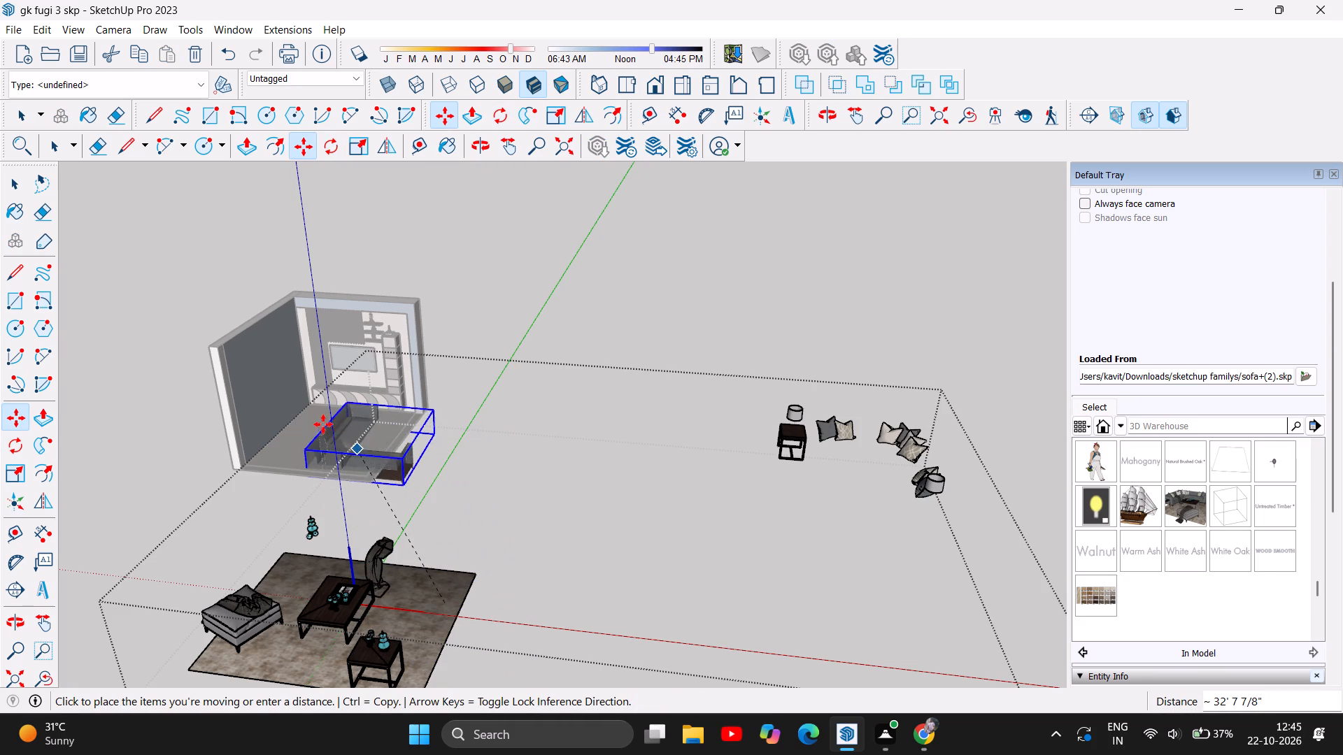
left_click_drag(323, 424, 323, 452)
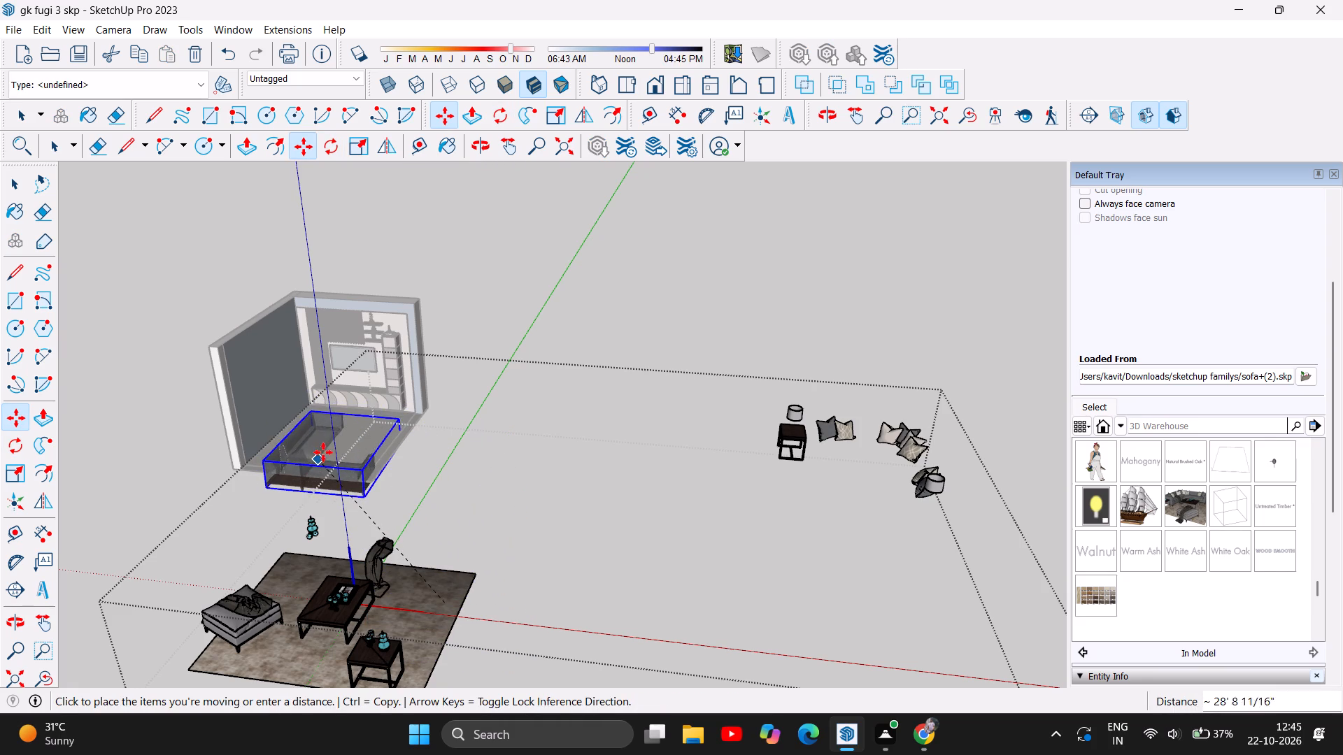
left_click_drag(323, 452, 303, 447)
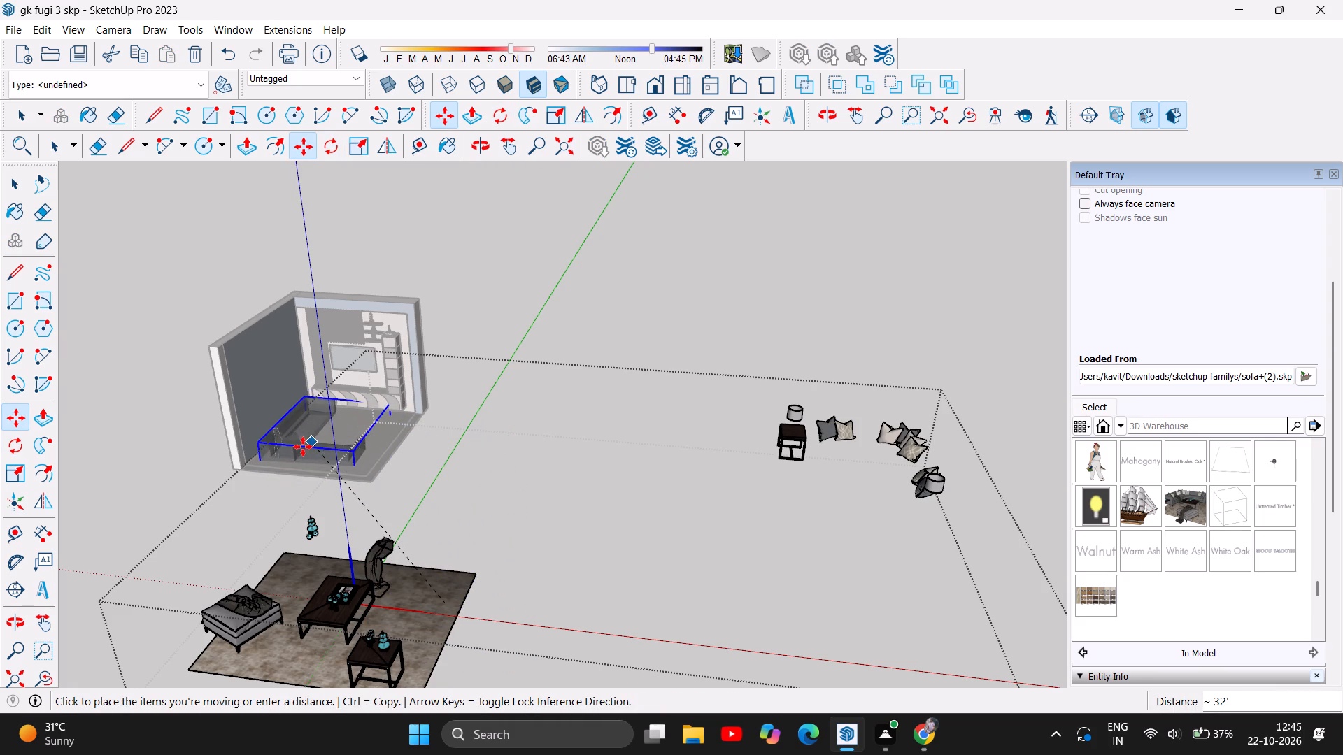
left_click_drag(303, 447, 303, 443)
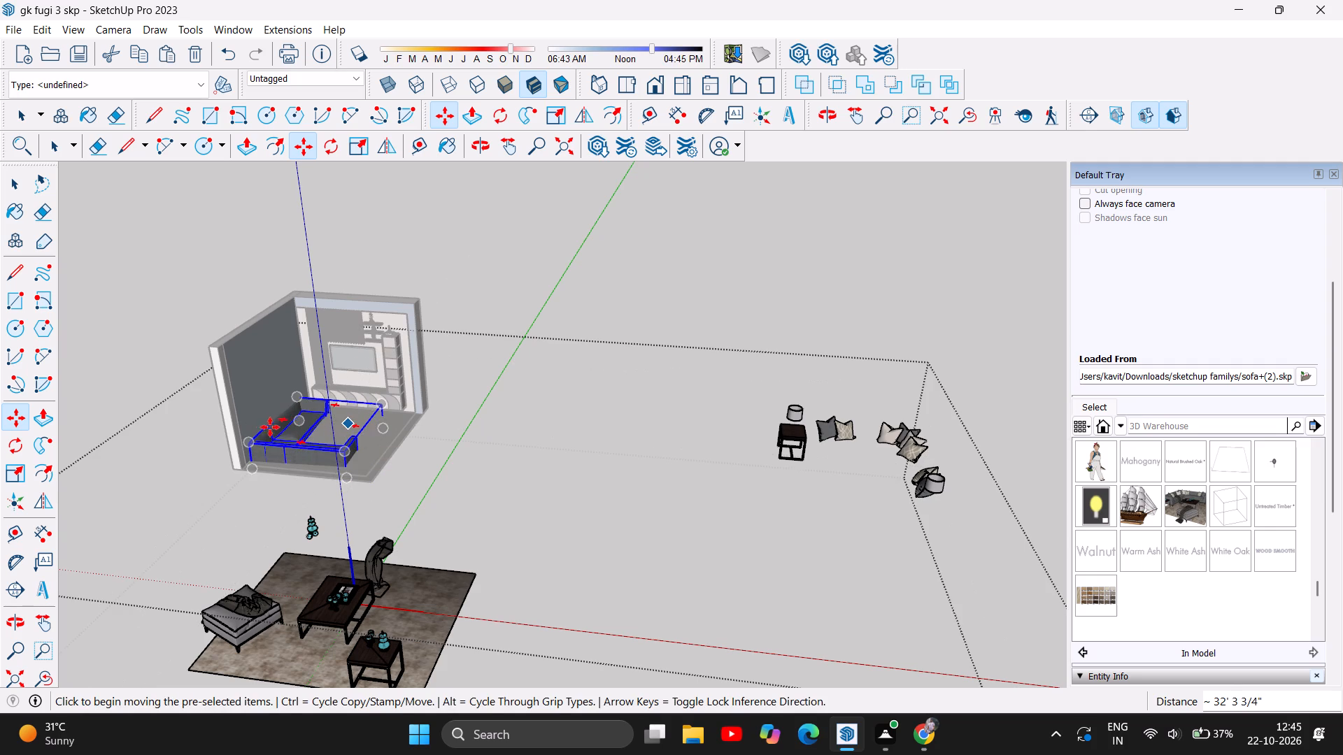
Shift the sofa about 9" inside the room, keeping it alongside the dark side wall.
scroll(267, 427, "up", 9)
scroll(360, 443, "up", 3)
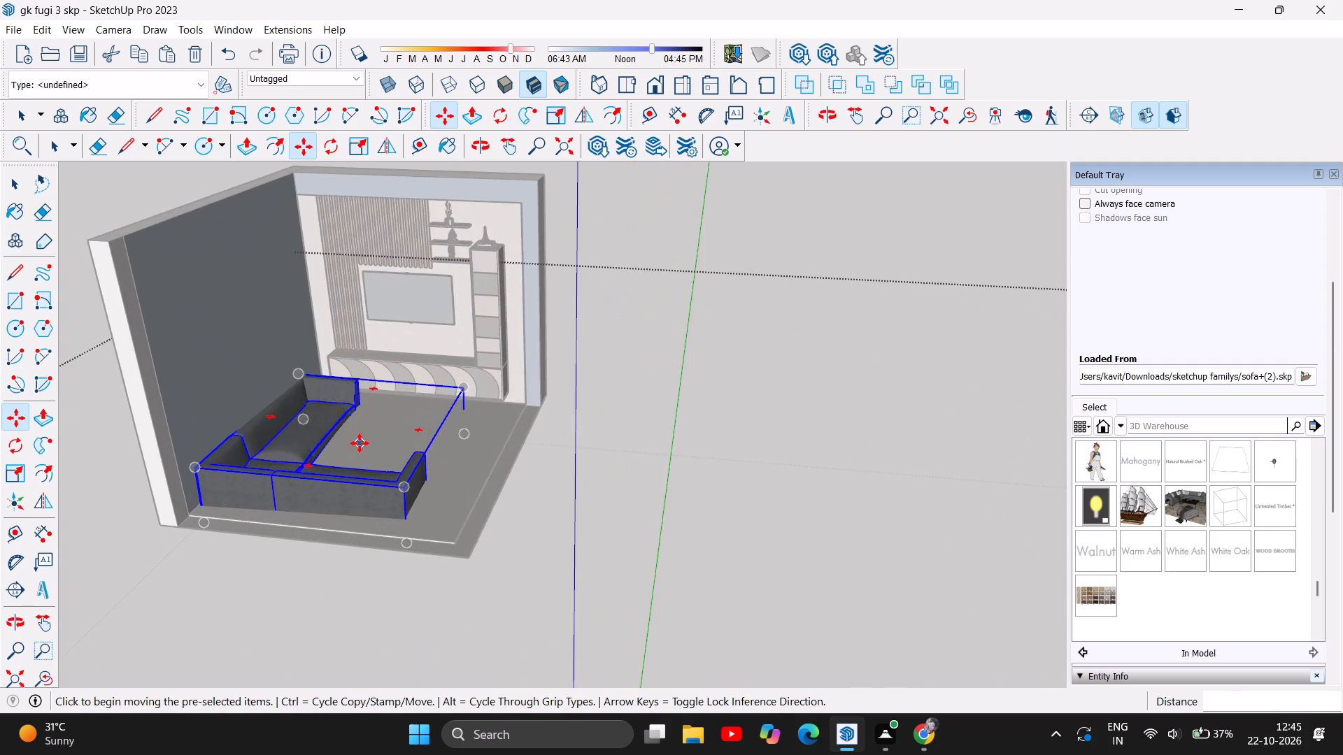
scroll(360, 443, "up", 2)
left_click_drag(273, 440, 291, 389)
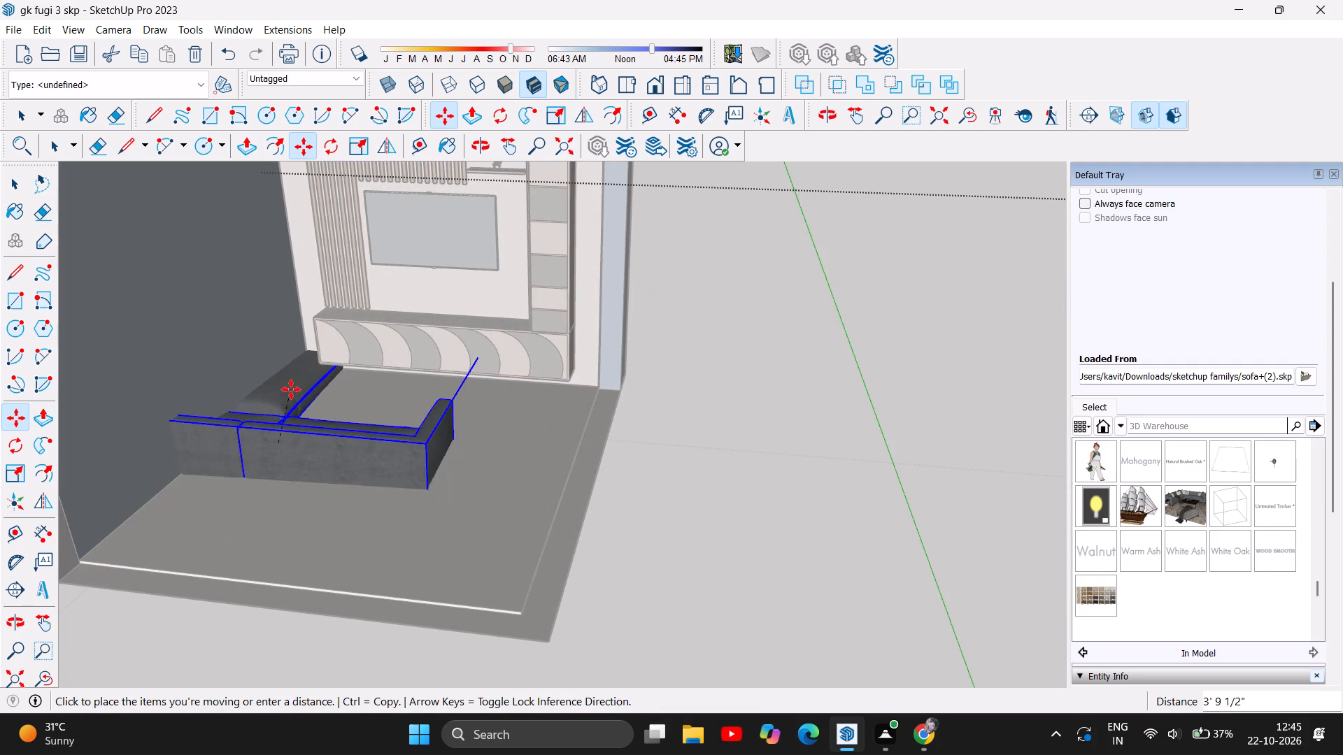
left_click_drag(291, 389, 303, 437)
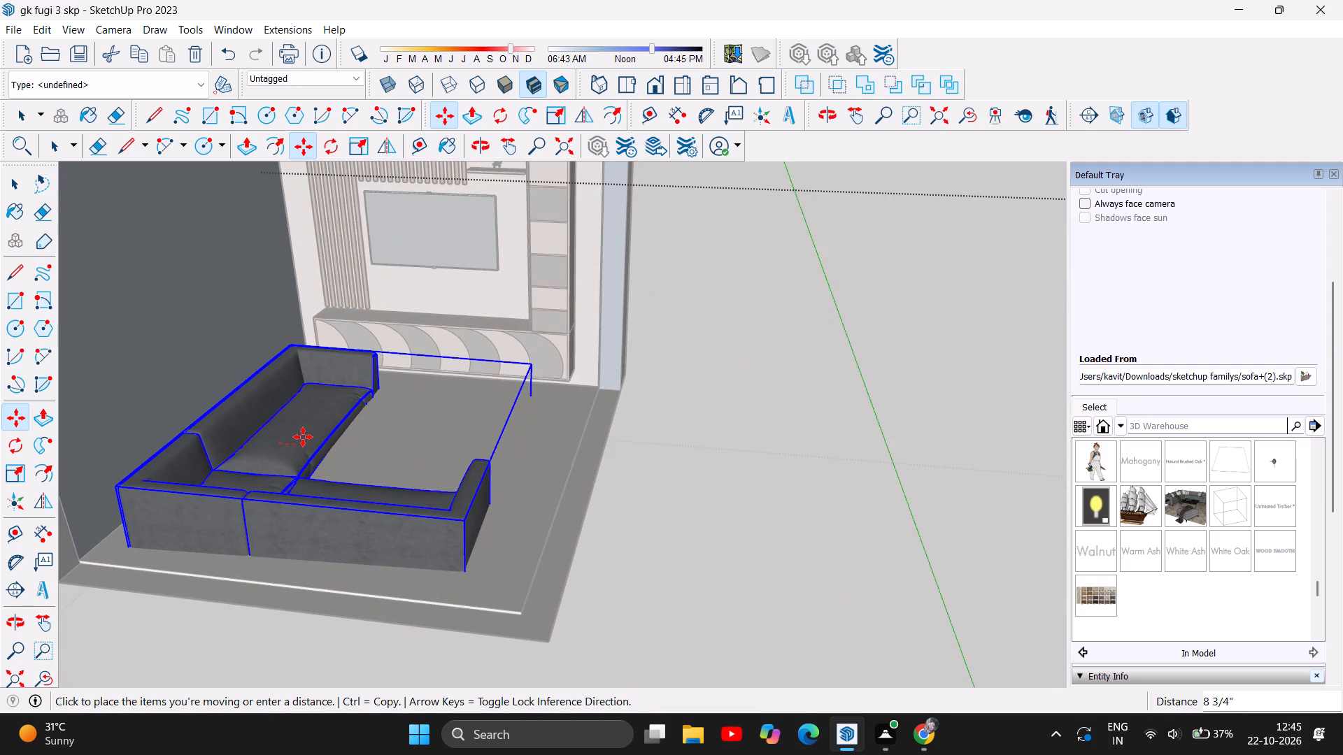
left_click_drag(303, 437, 304, 436)
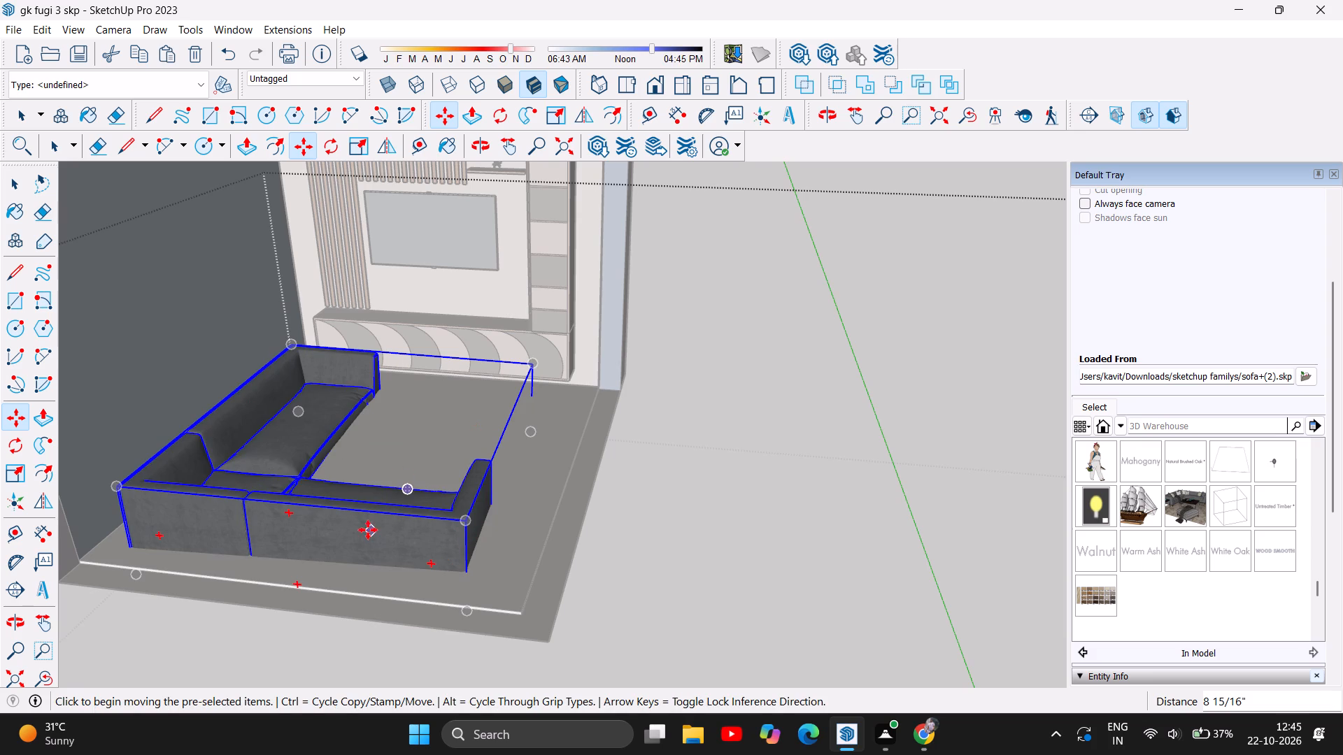
Fine-tune the sofa's position between the dark side wall and the open edge of the floor, finishing with a move of about 9".
left_click_drag(367, 530, 364, 492)
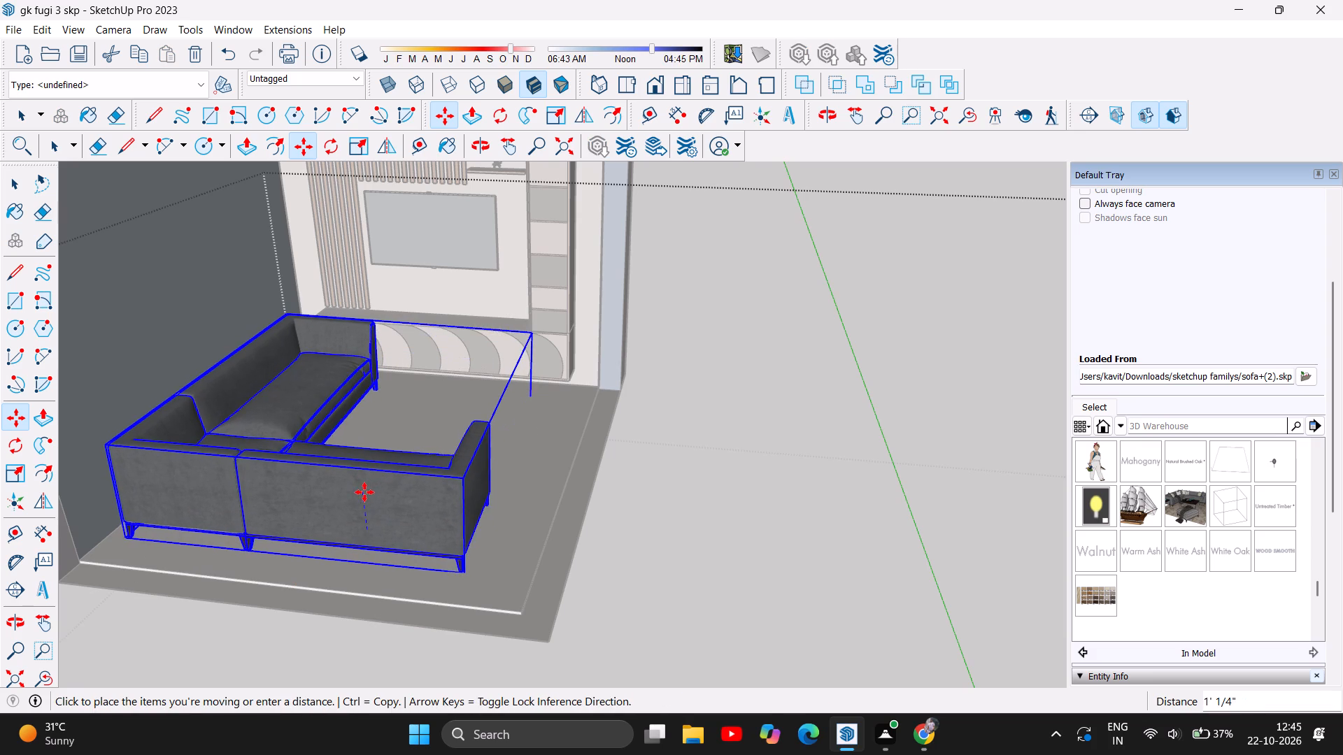
left_click_drag(364, 492, 349, 501)
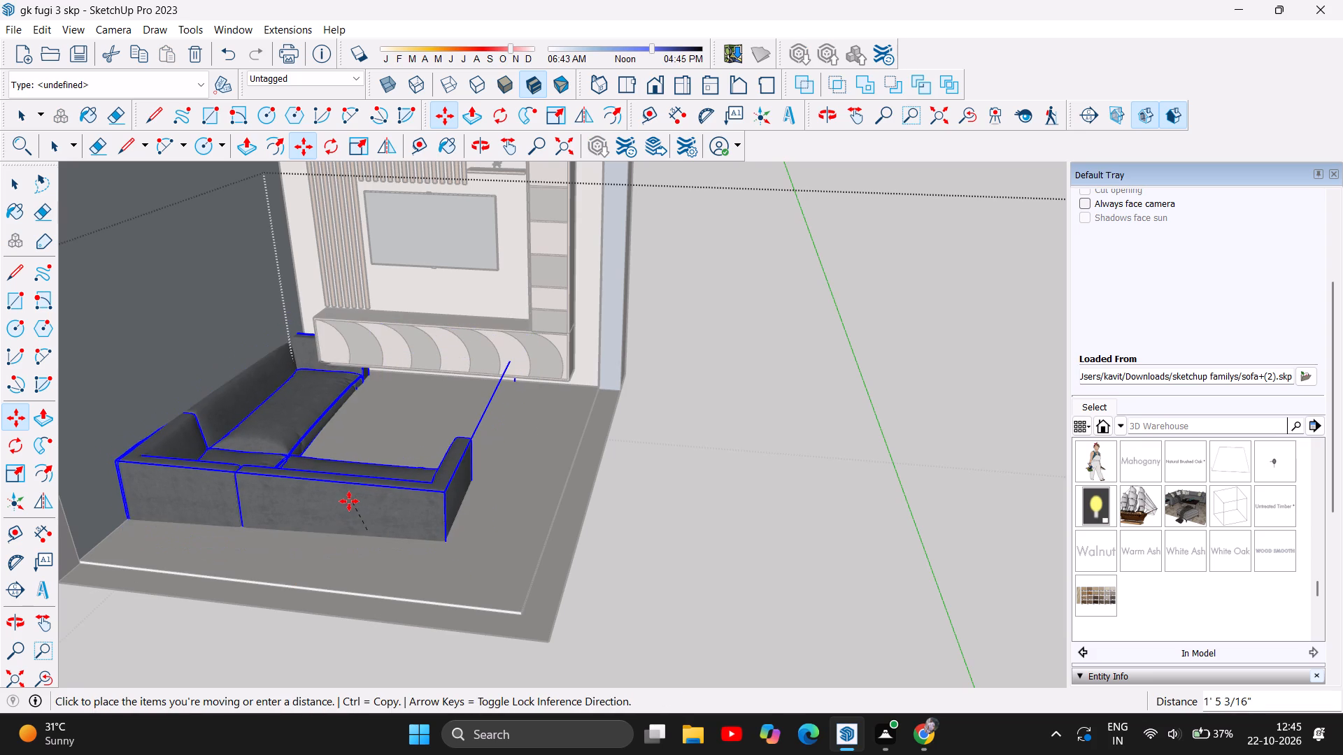
left_click_drag(349, 501, 395, 526)
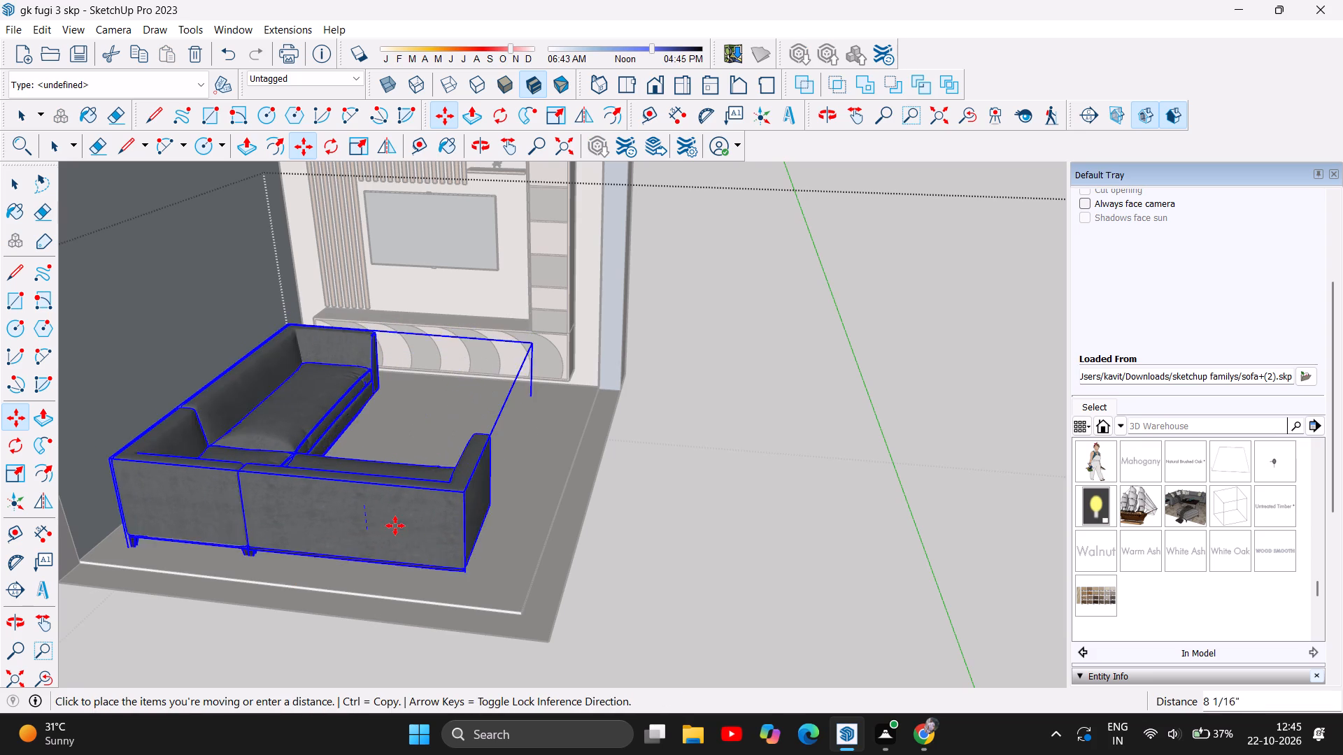
left_click_drag(395, 526, 384, 500)
left_click(335, 489)
left_click_drag(341, 497, 332, 469)
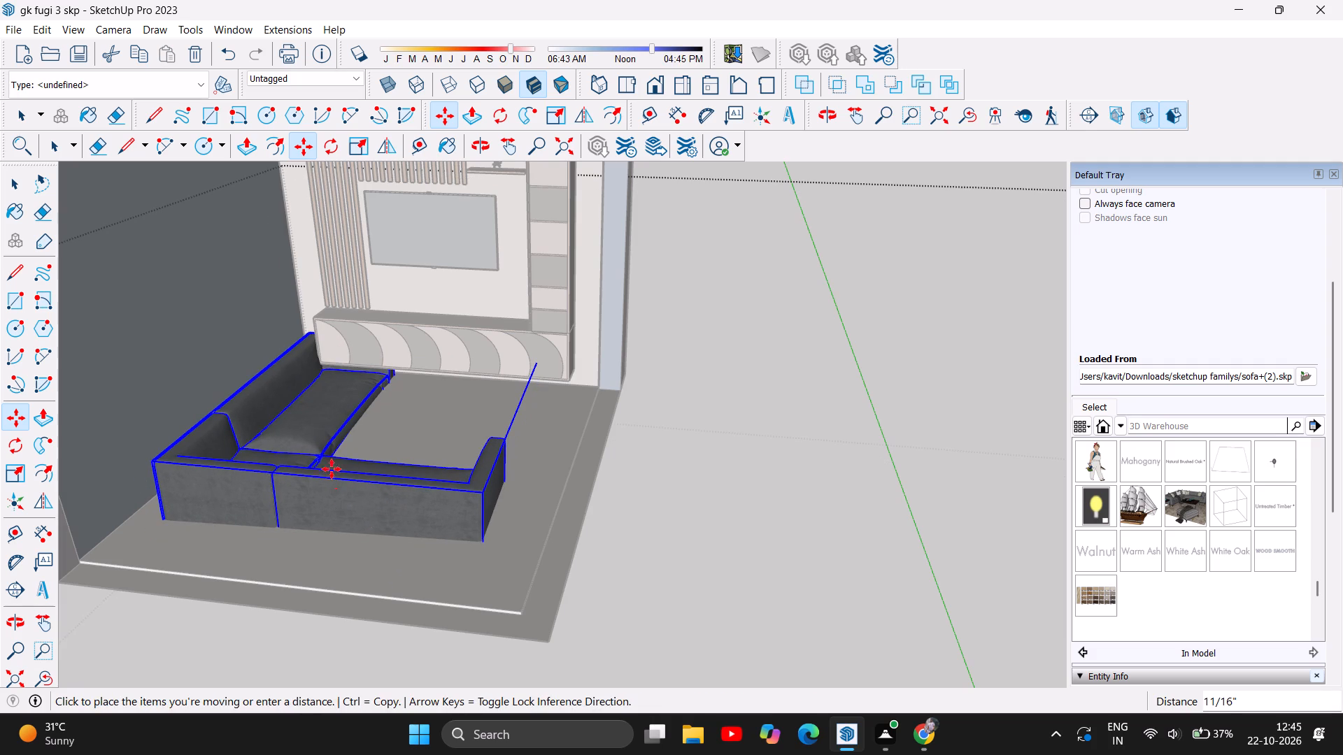
left_click_drag(332, 469, 280, 433)
left_click_drag(373, 504, 350, 452)
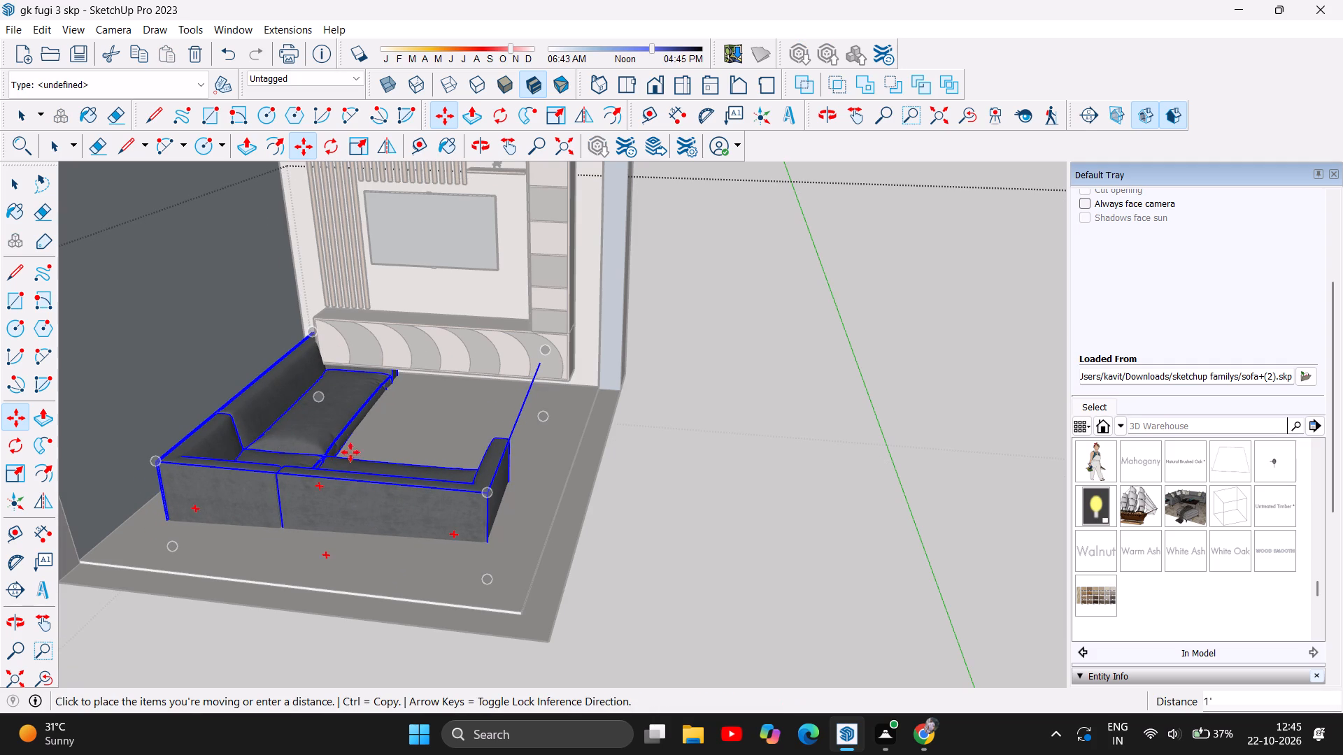
left_click_drag(350, 452, 378, 539)
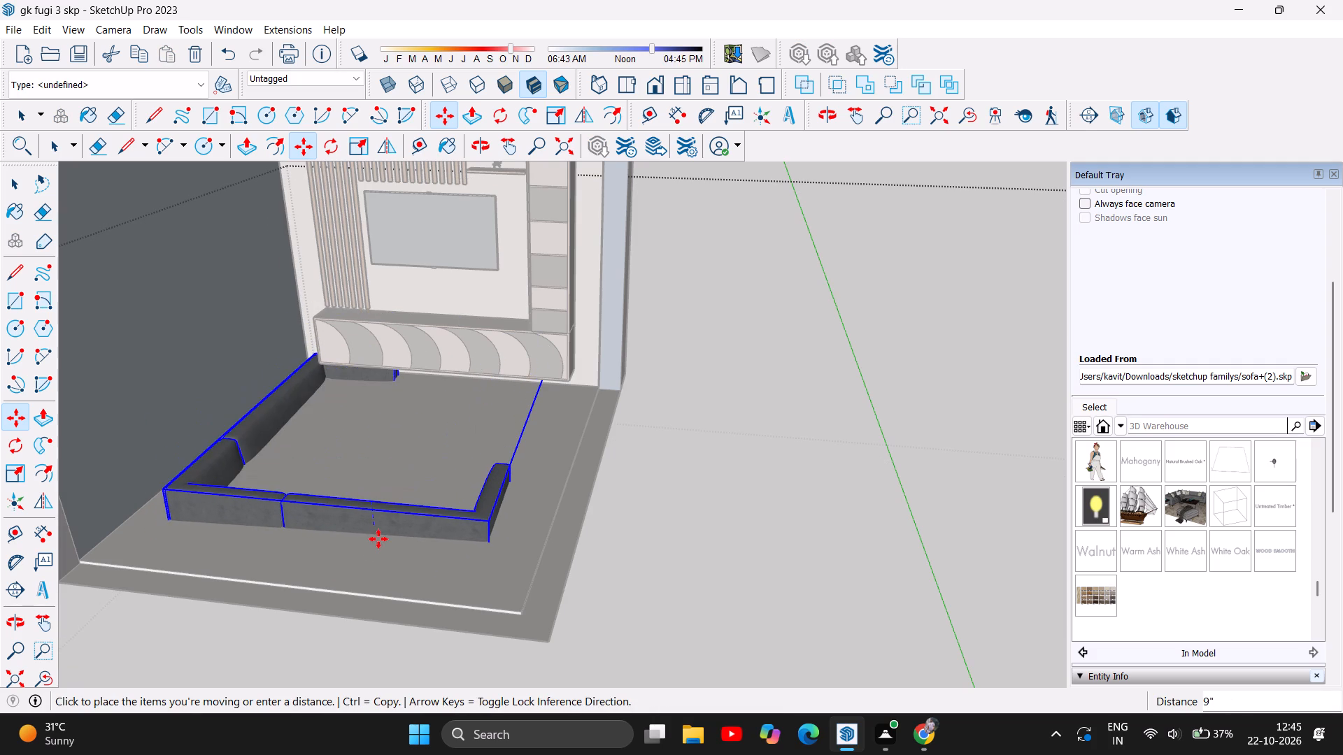
left_click_drag(378, 539, 341, 490)
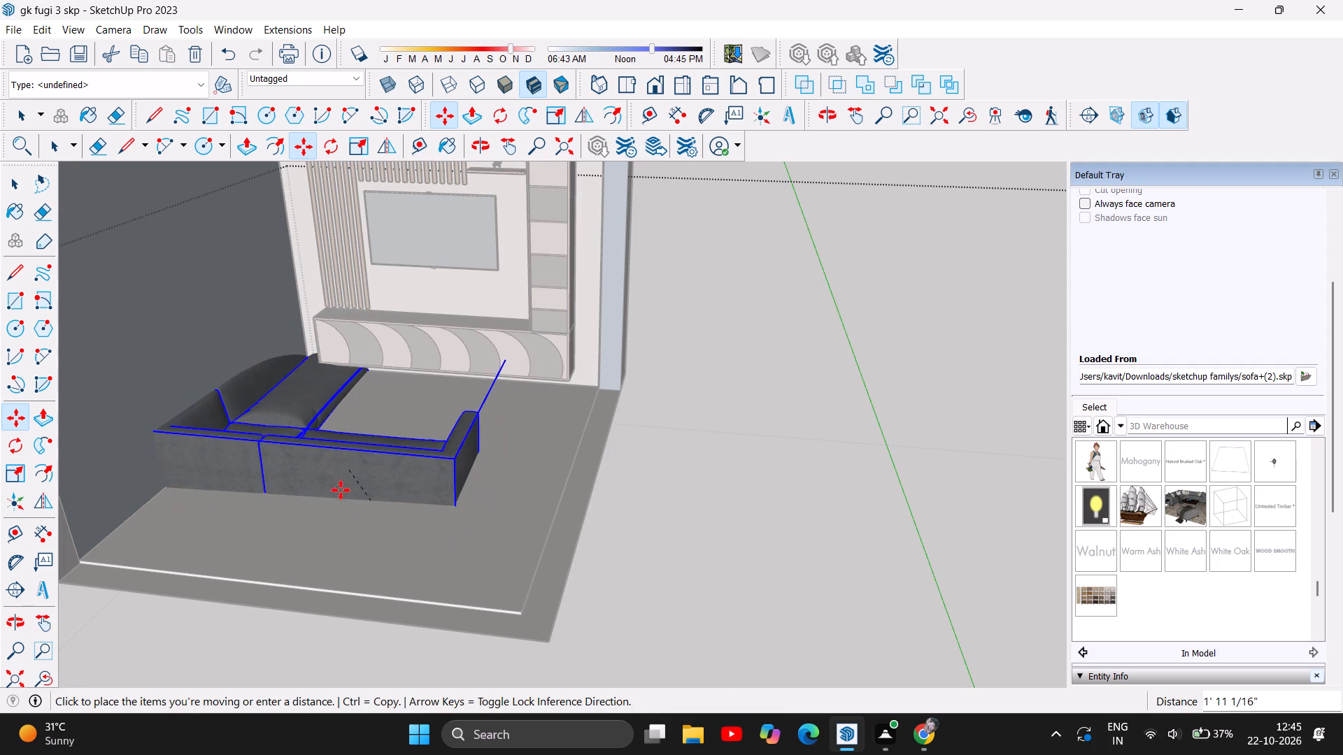
left_click_drag(341, 490, 360, 512)
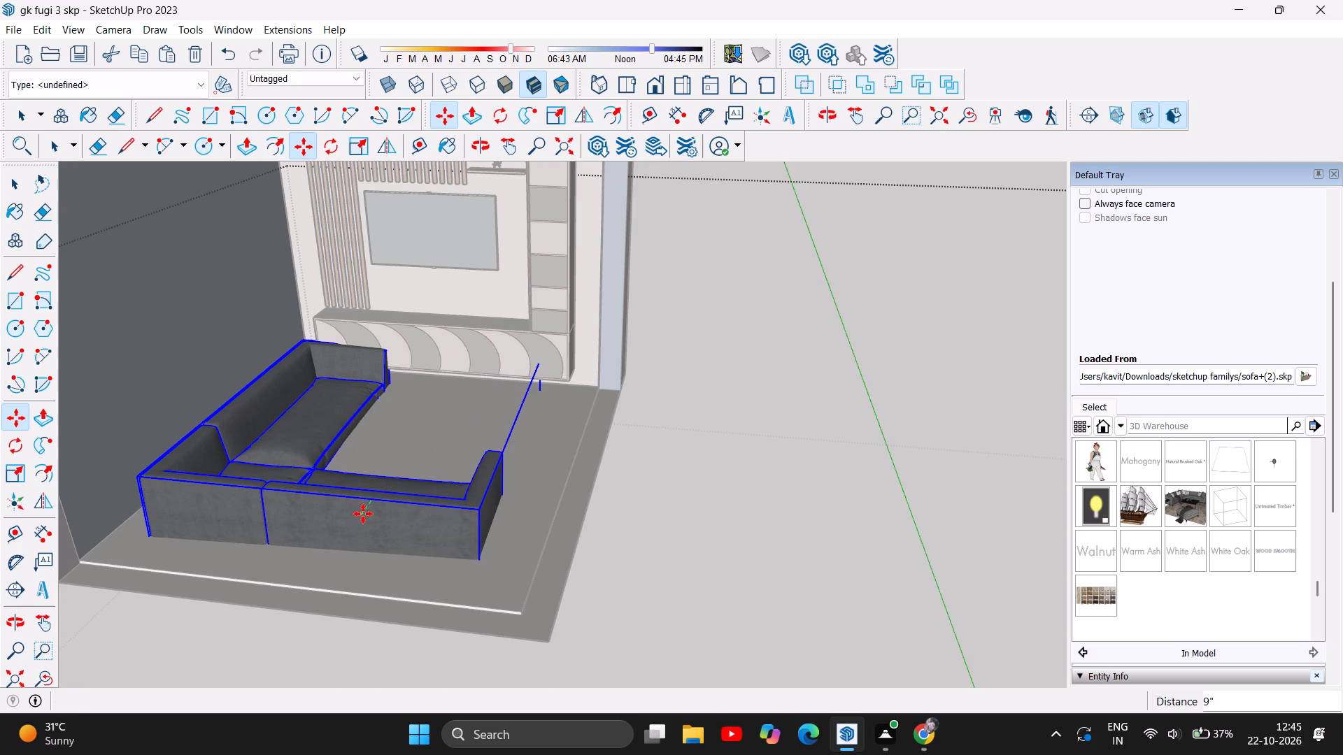
Raise the sofa about 2' 4 1/2" to bring its sunken legs clear above the room floor.
left_click(481, 154)
left_click_drag(567, 580, 666, 508)
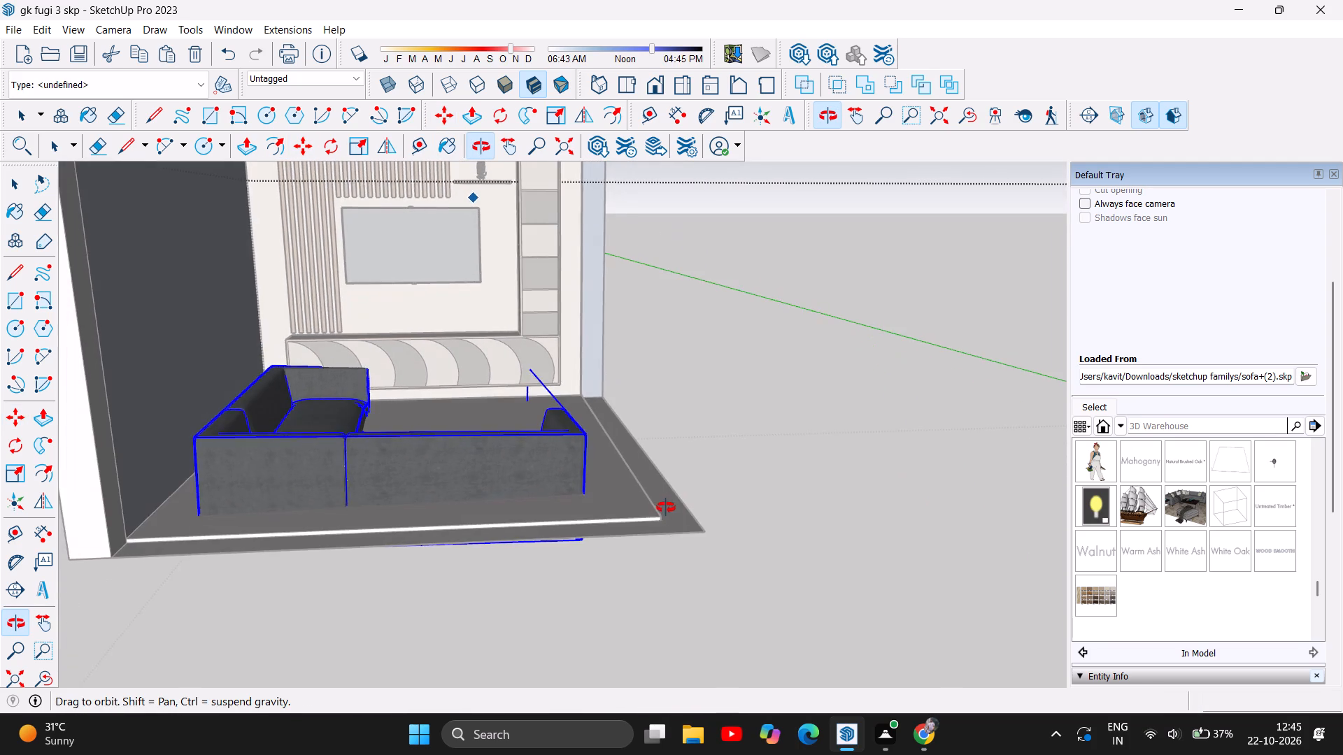
left_click_drag(666, 508, 710, 475)
left_click(710, 475)
left_click_drag(710, 475, 671, 607)
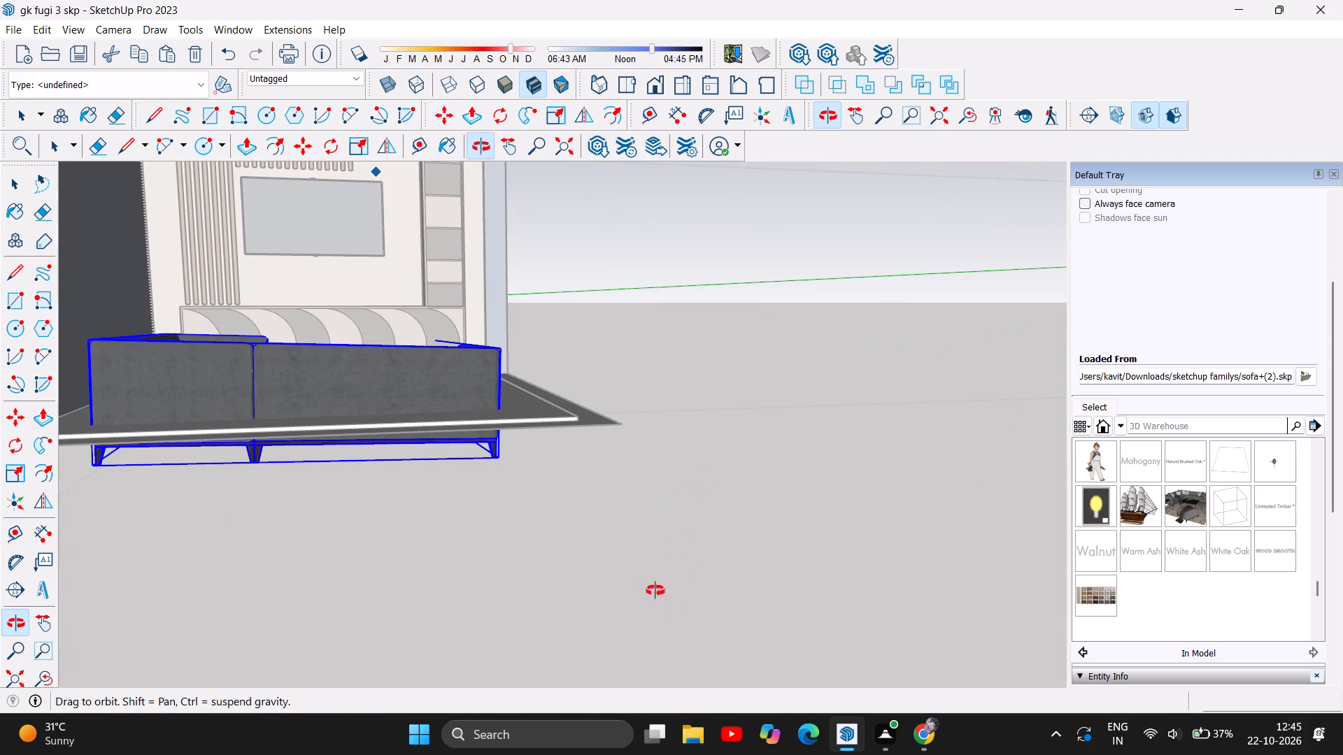
left_click_drag(301, 491, 313, 619)
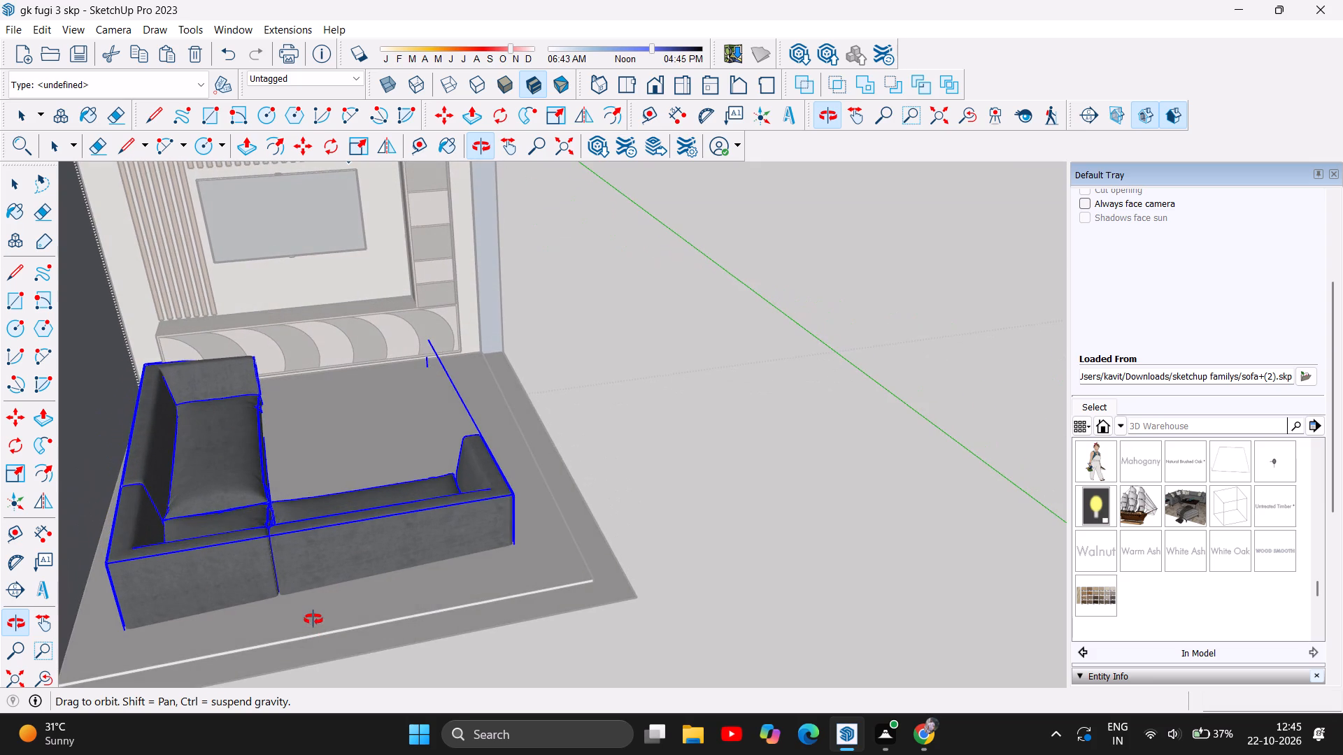
left_click_drag(313, 619, 260, 613)
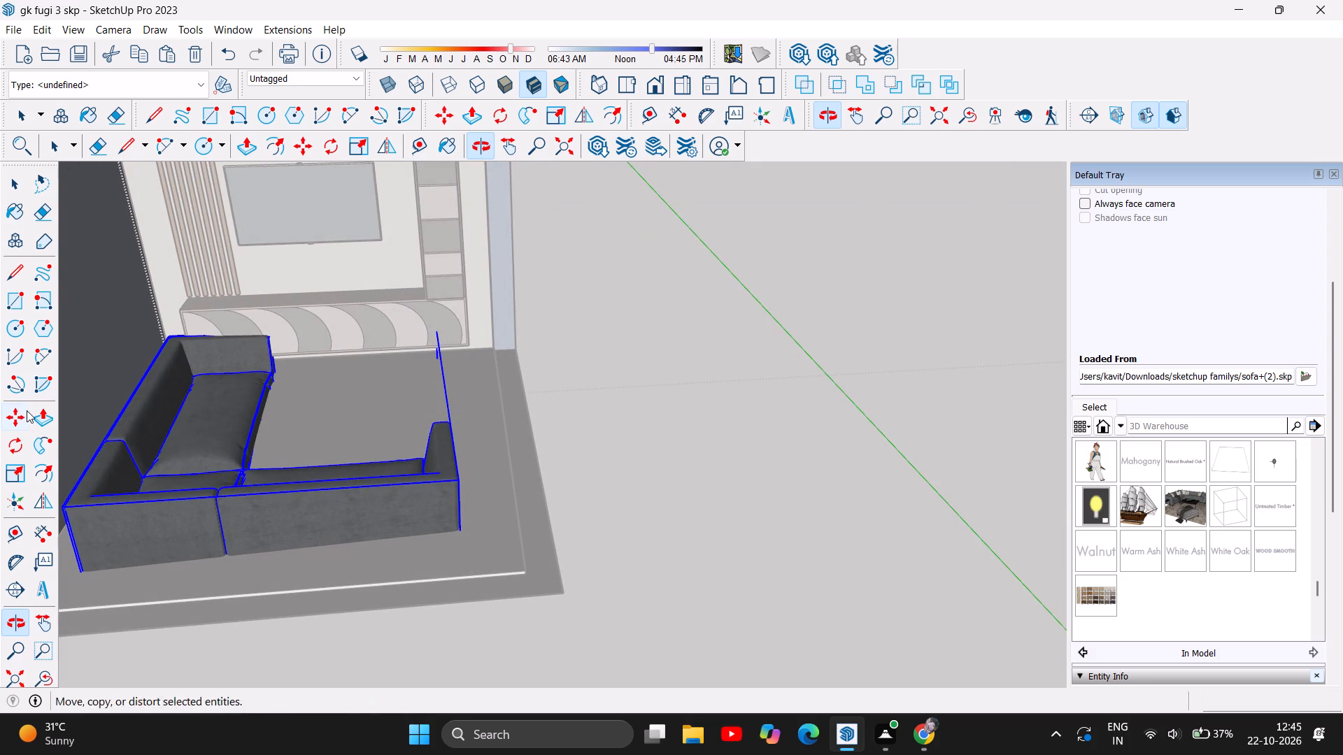
left_click(18, 425)
left_click_drag(295, 523, 302, 501)
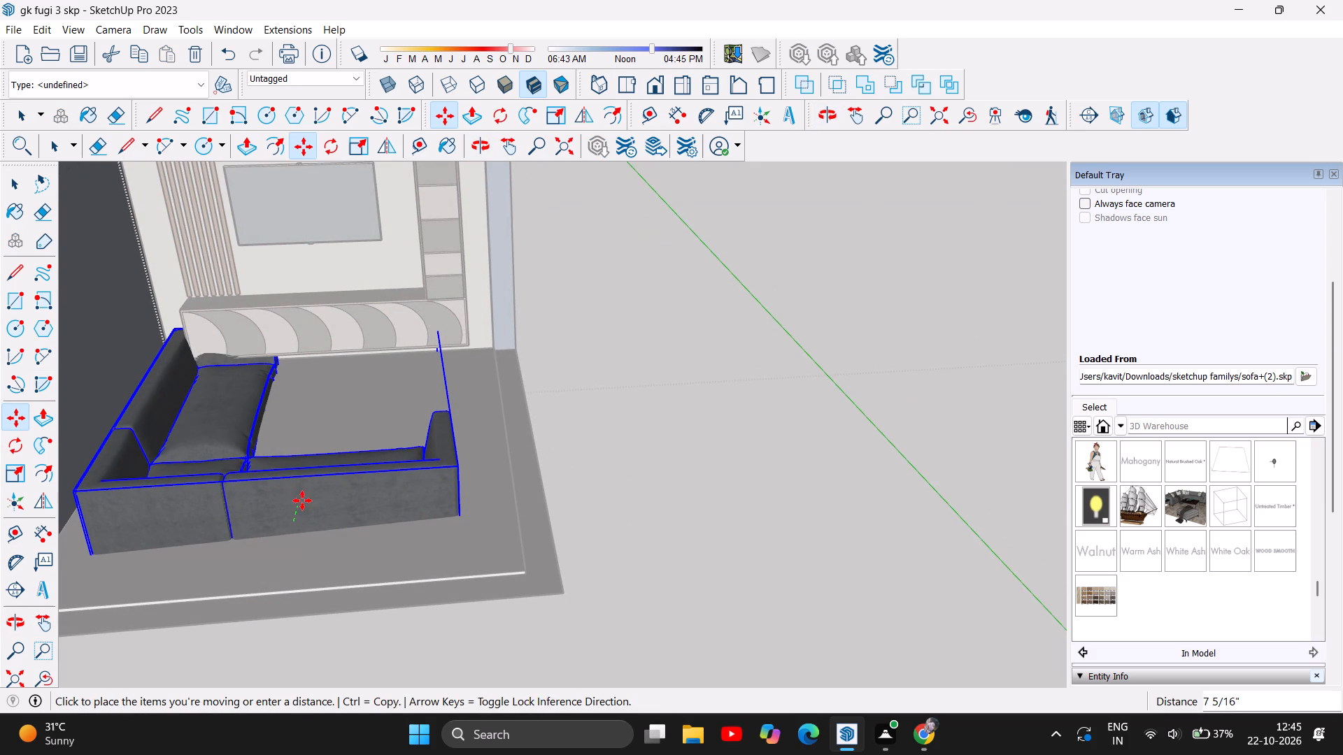
left_click_drag(302, 501, 280, 466)
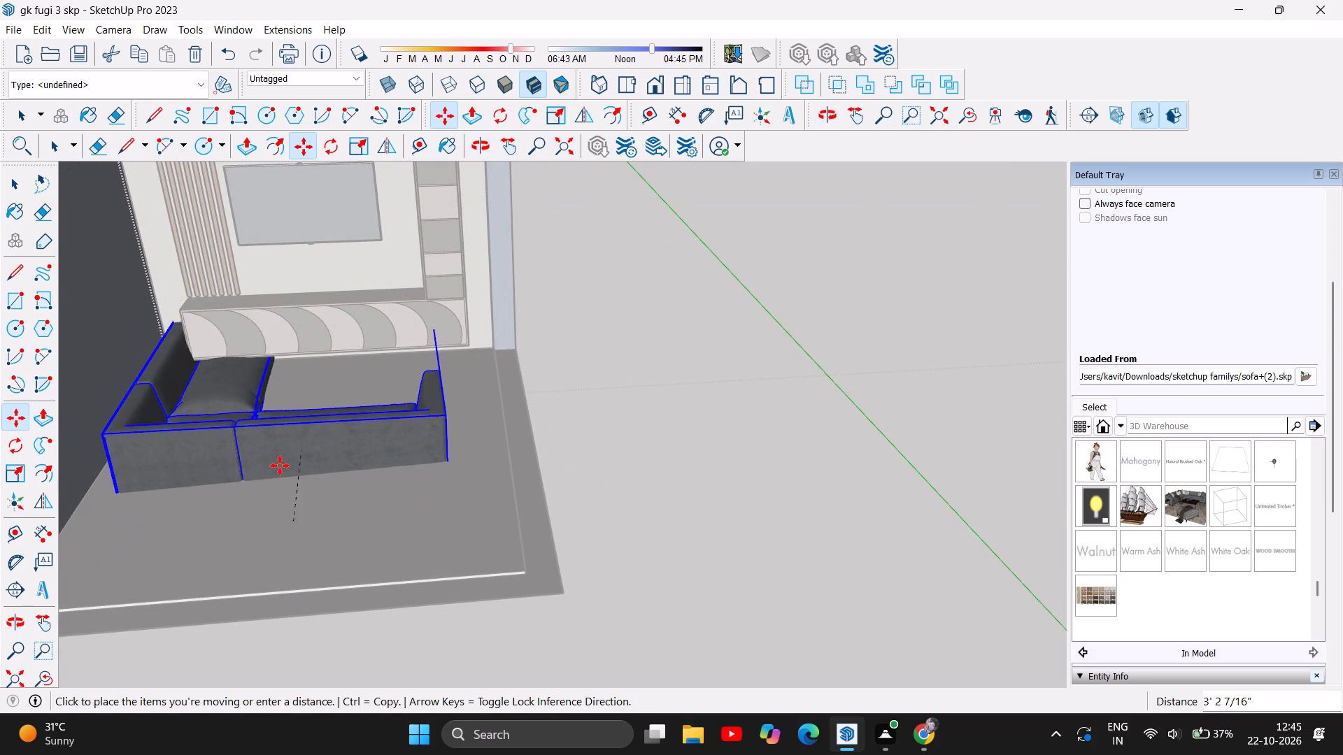
left_click_drag(280, 466, 269, 474)
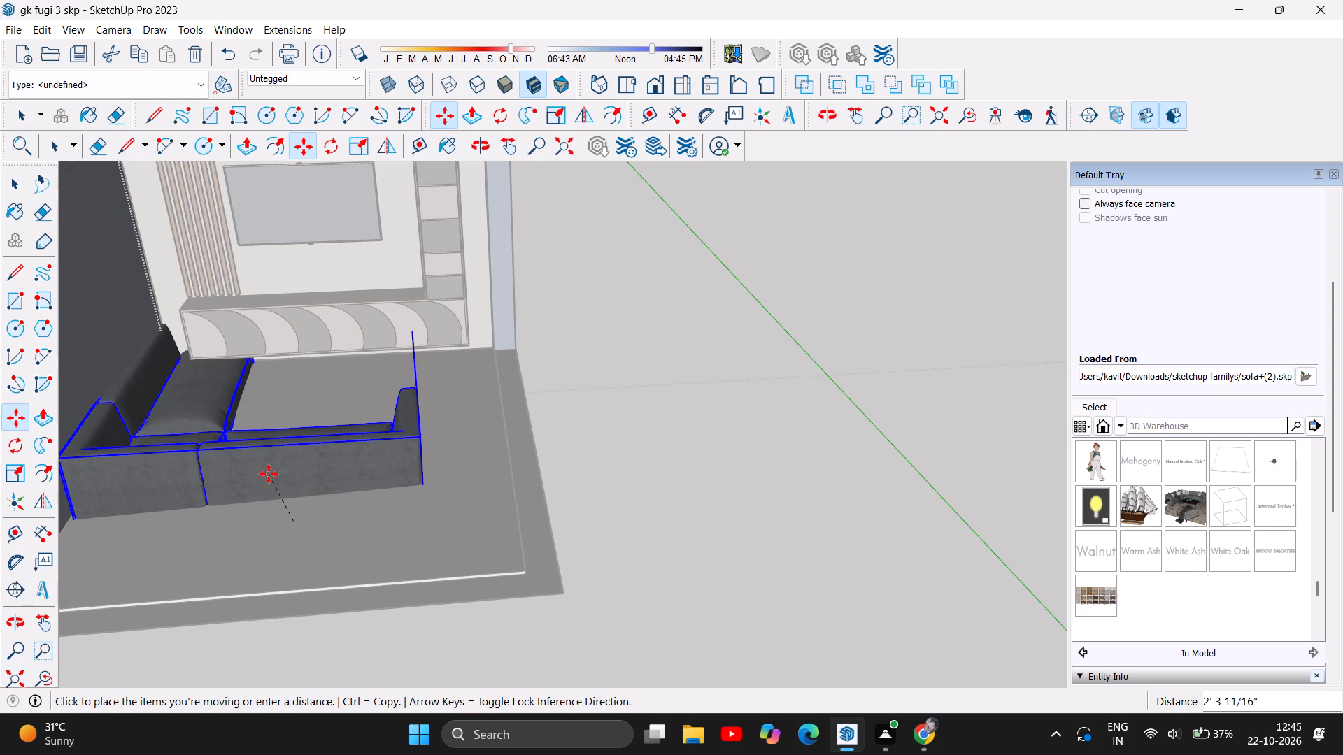
left_click_drag(269, 474, 273, 438)
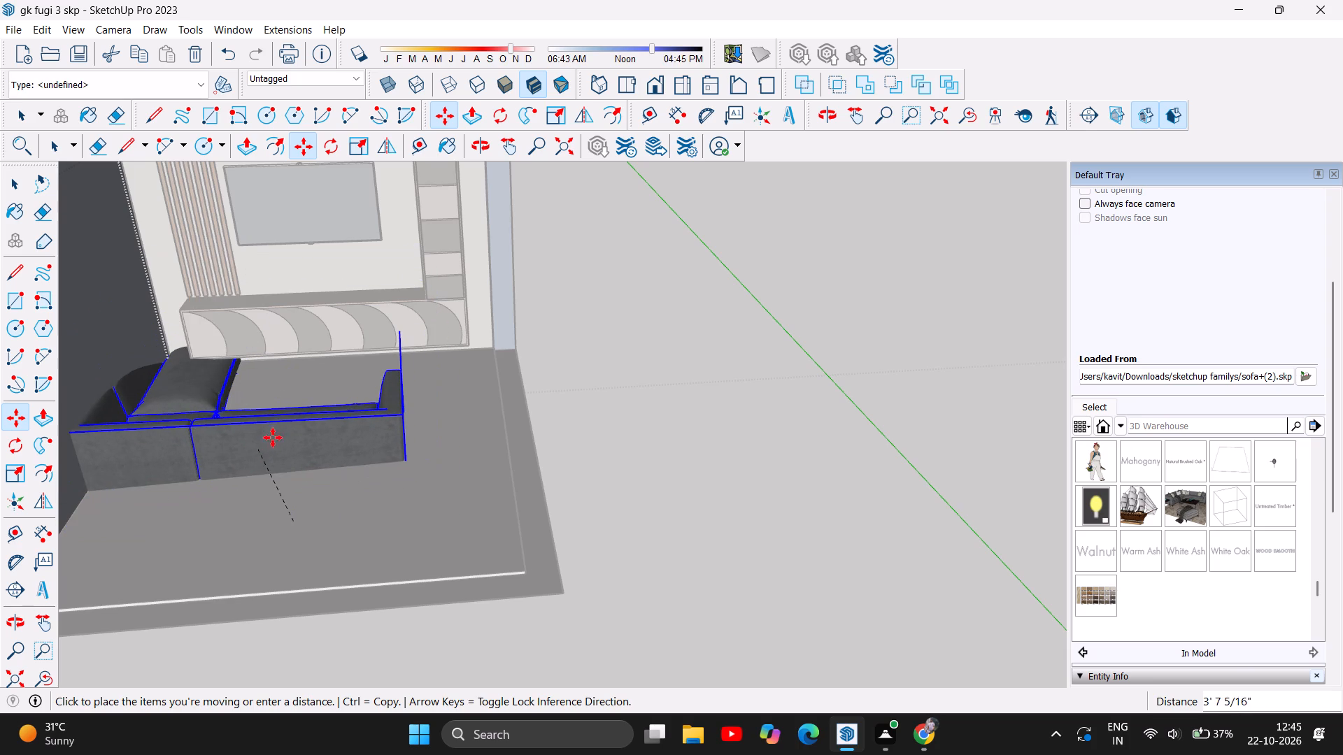
left_click_drag(273, 438, 267, 435)
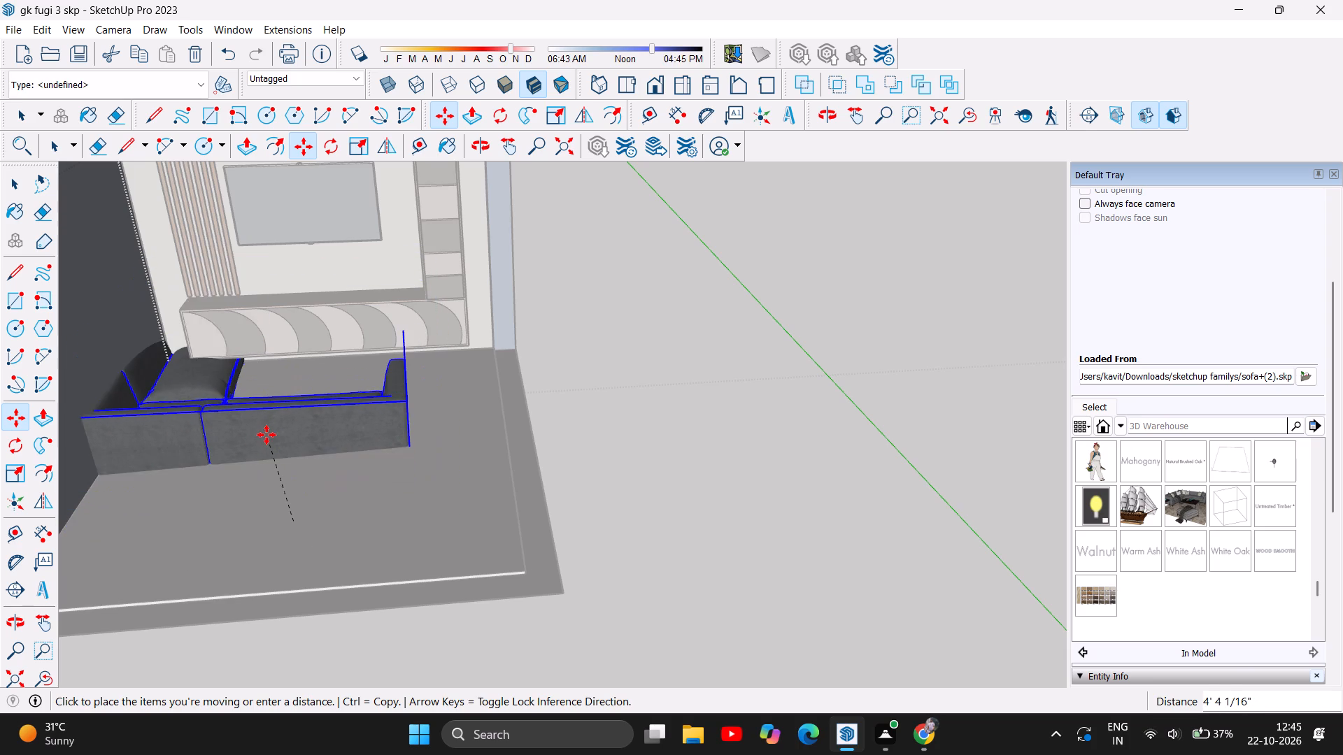
left_click_drag(267, 435, 273, 430)
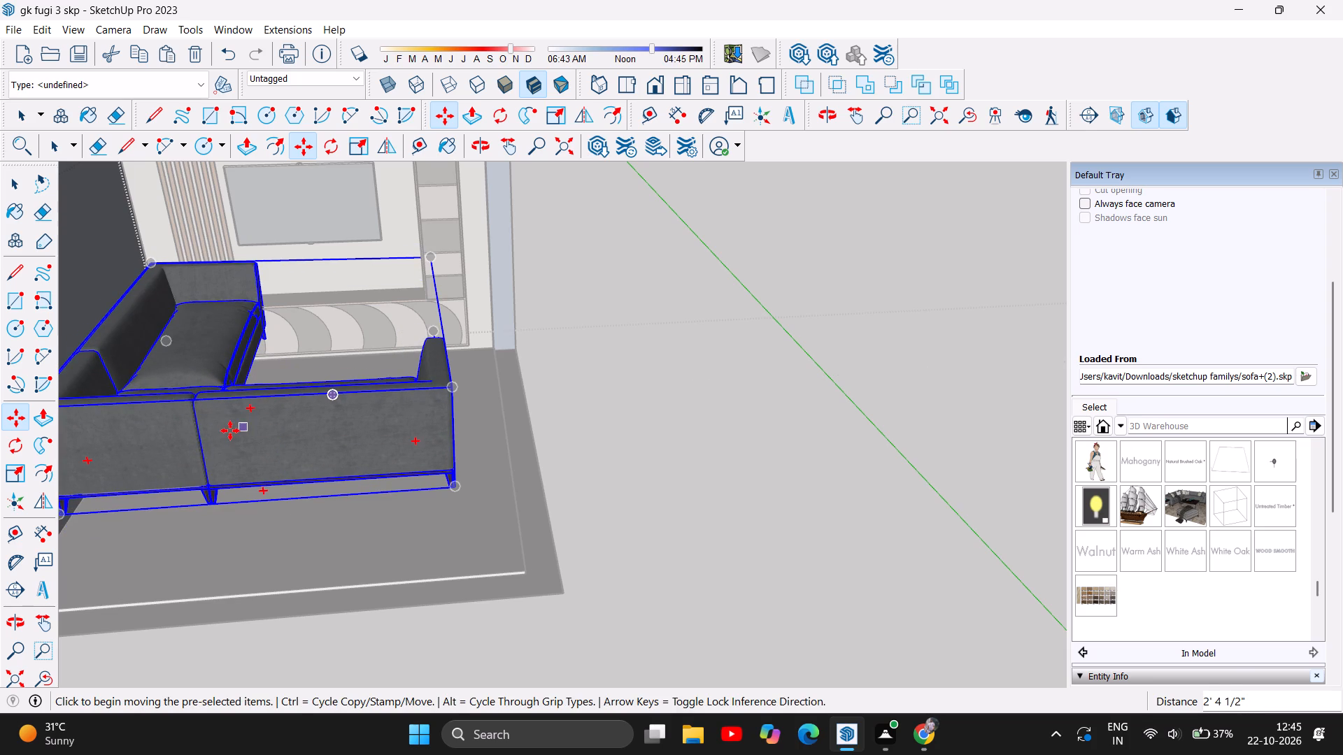
Lower the raised sofa about 1' 4 3/8" toward the floor beside the dark side wall.
left_click_drag(230, 431, 239, 476)
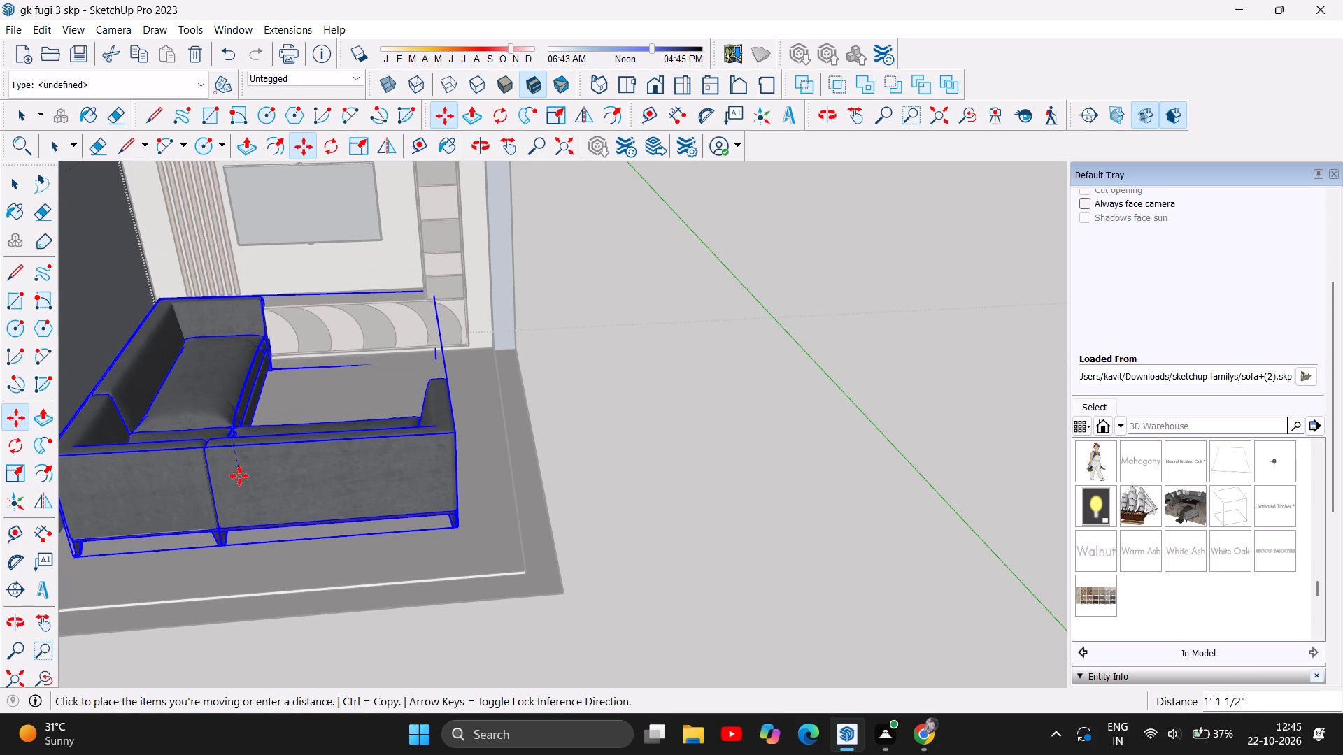
left_click_drag(239, 476, 240, 486)
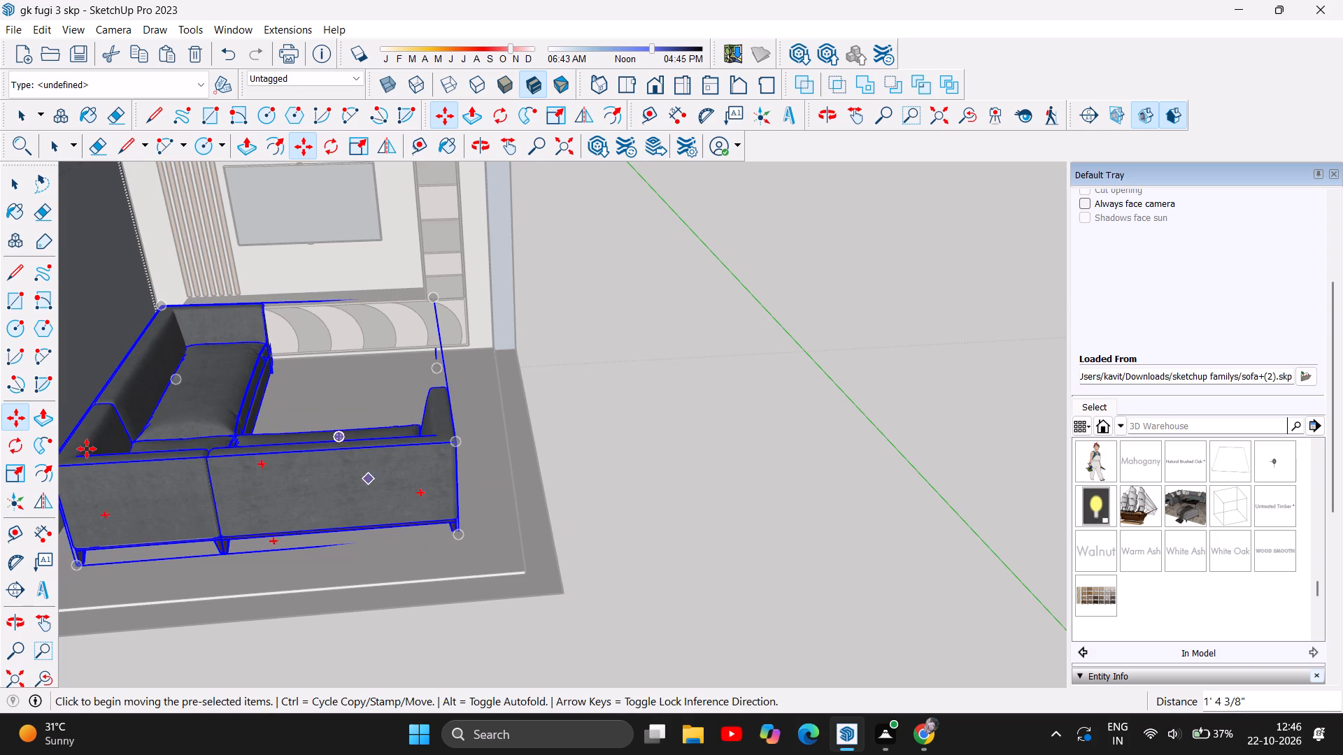
Scale the sectional sofa down uniformly to 0.82 of its size from its corner.
left_click(3, 475)
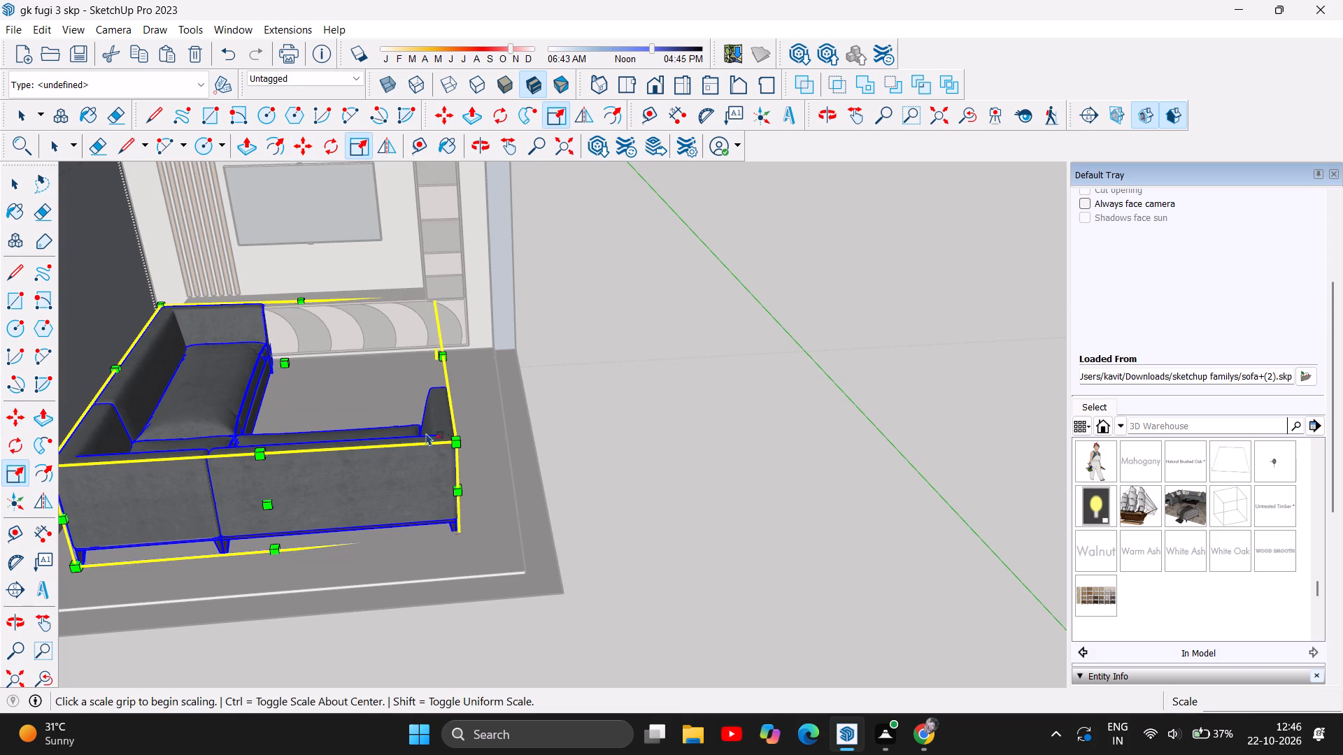
left_click_drag(457, 444, 408, 418)
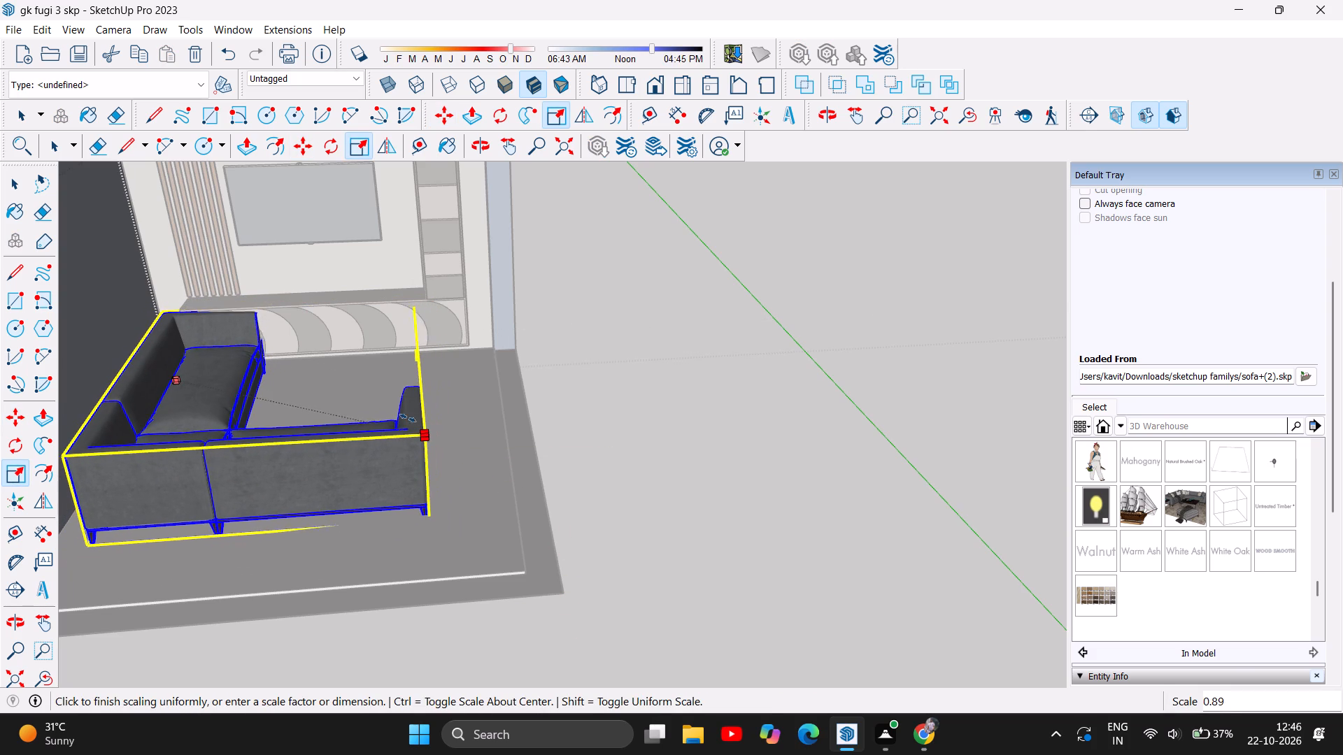
left_click_drag(408, 418, 392, 411)
scroll(562, 524, "down", 1)
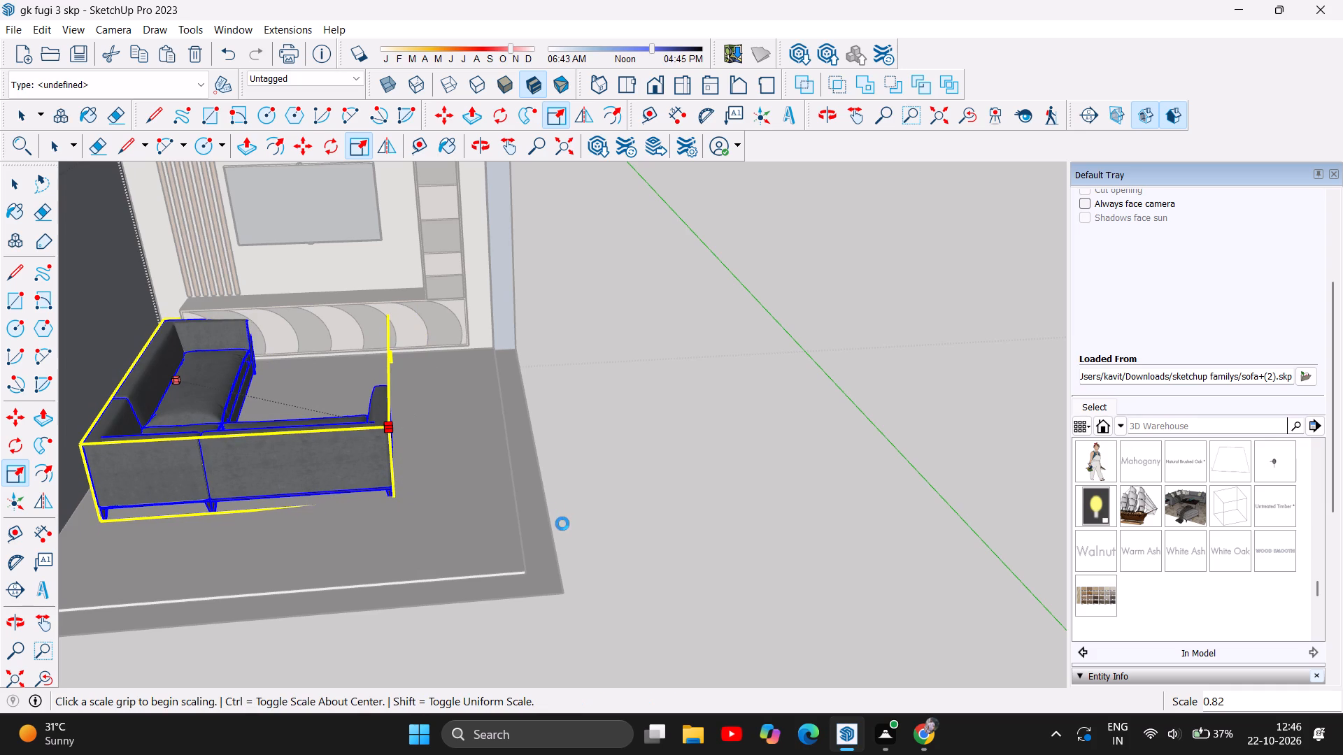
scroll(562, 524, "down", 11)
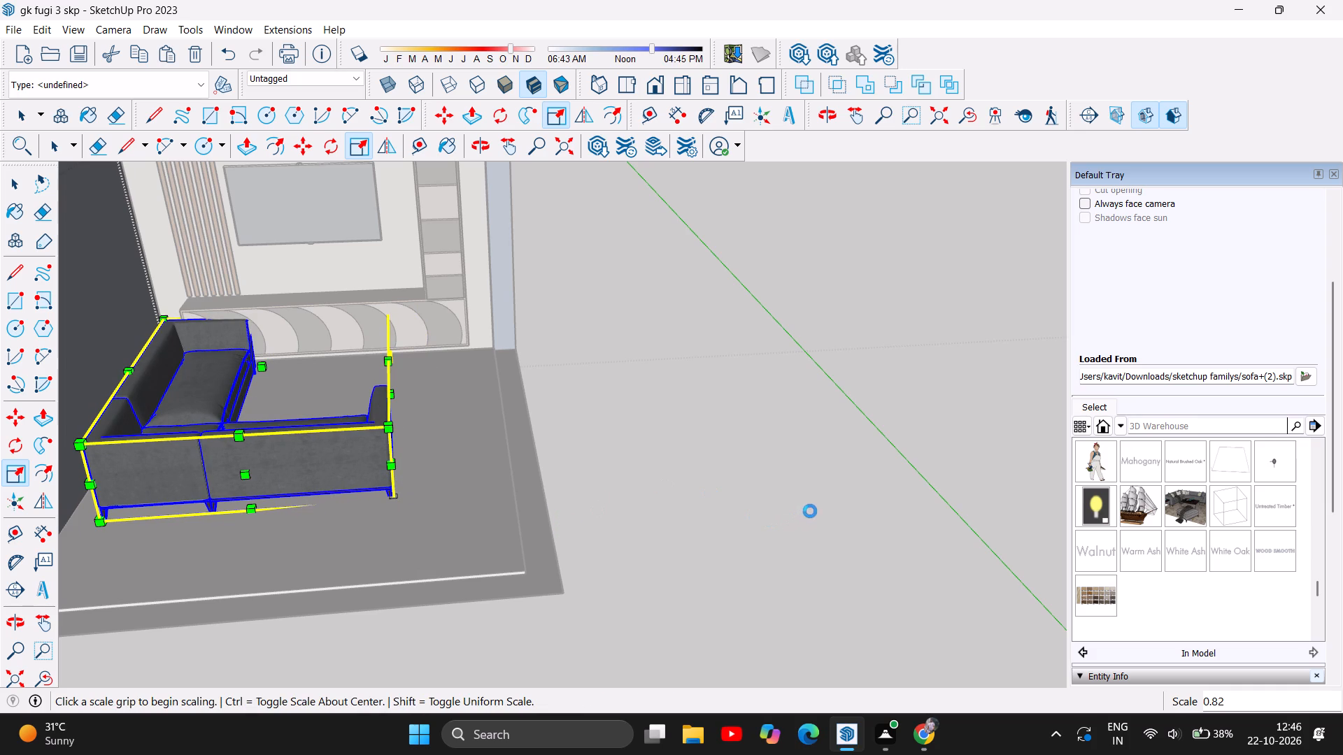
Move the scaled sofa about 2' 8" along the side wall, away from the TV unit toward the floor's open edge.
left_click(479, 139)
left_click(704, 607)
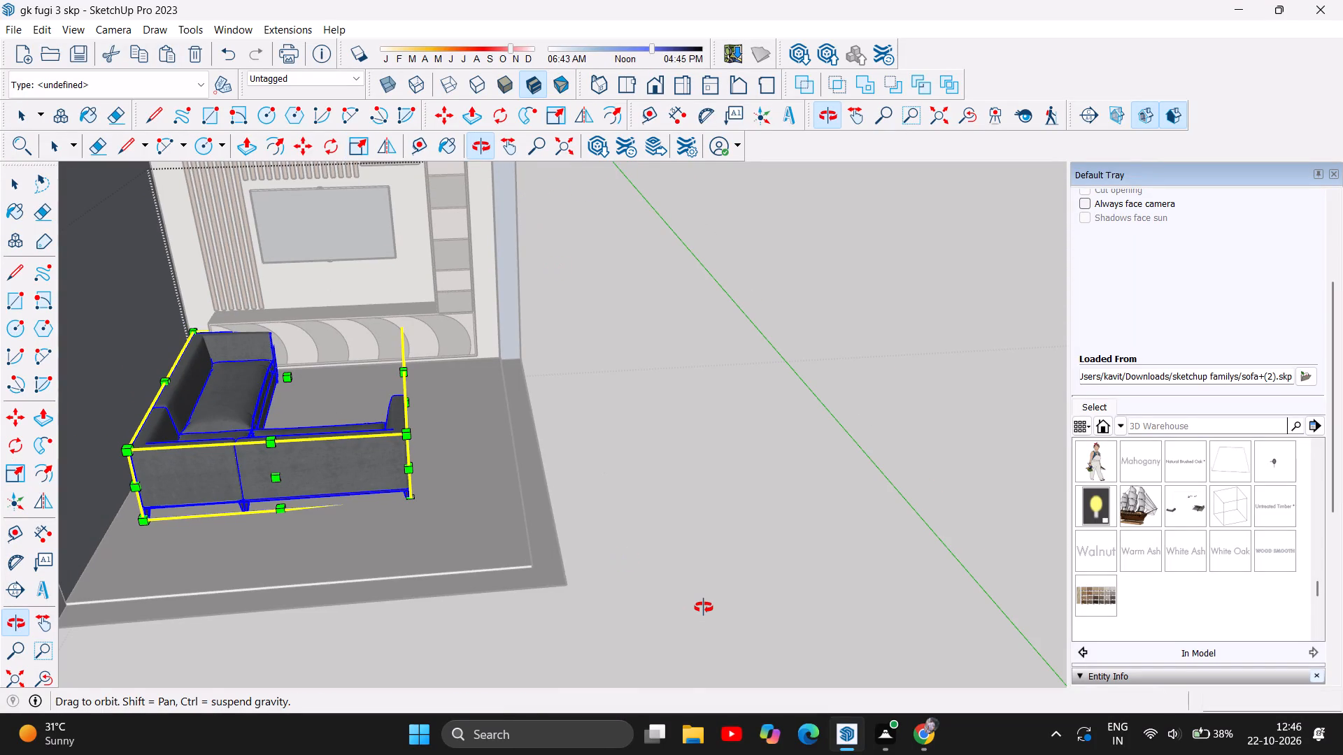
left_click_drag(741, 533, 413, 499)
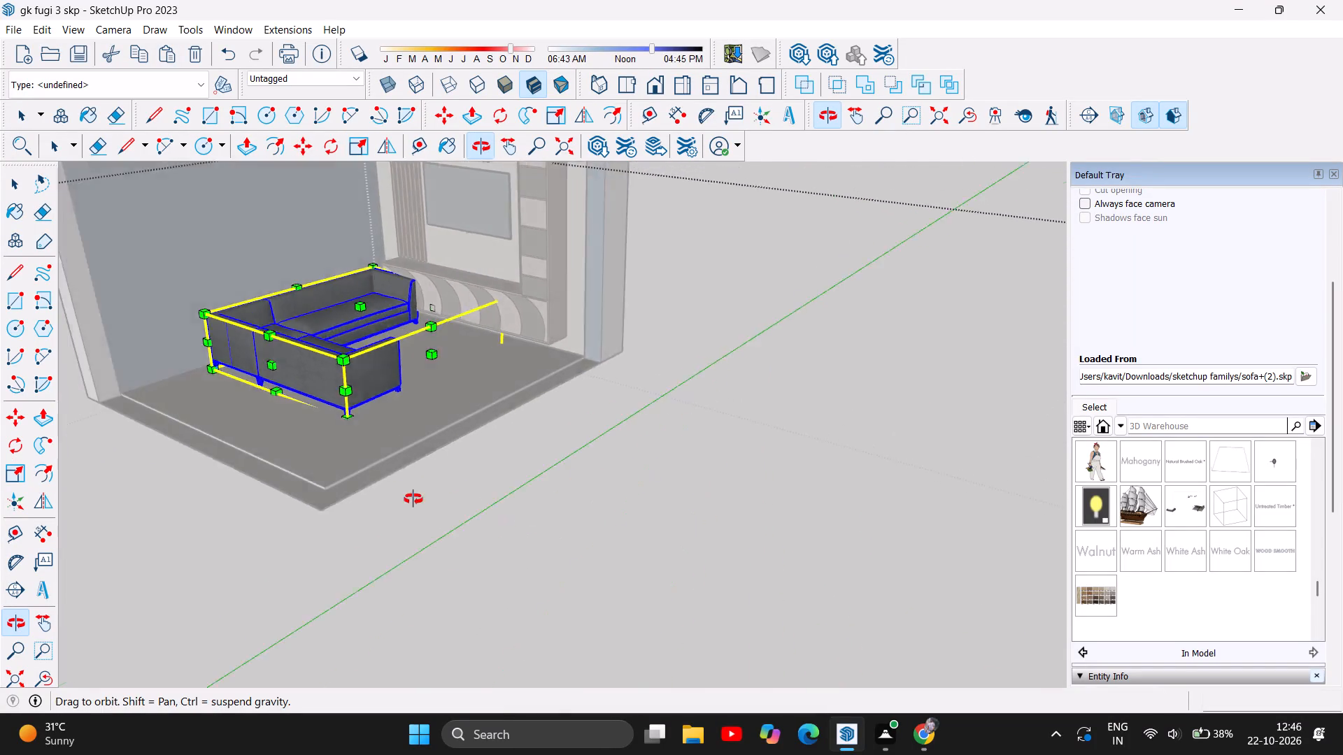
left_click_drag(413, 499, 292, 682)
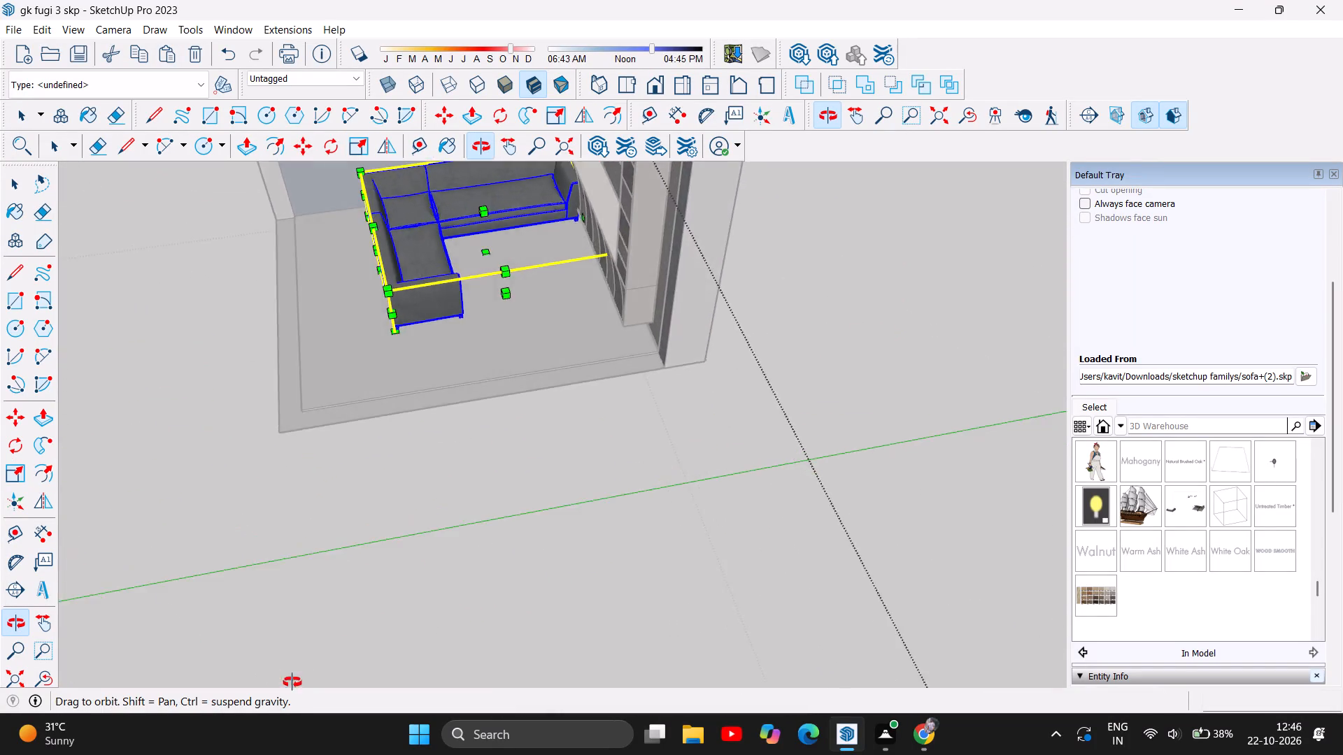
left_click_drag(292, 682, 635, 733)
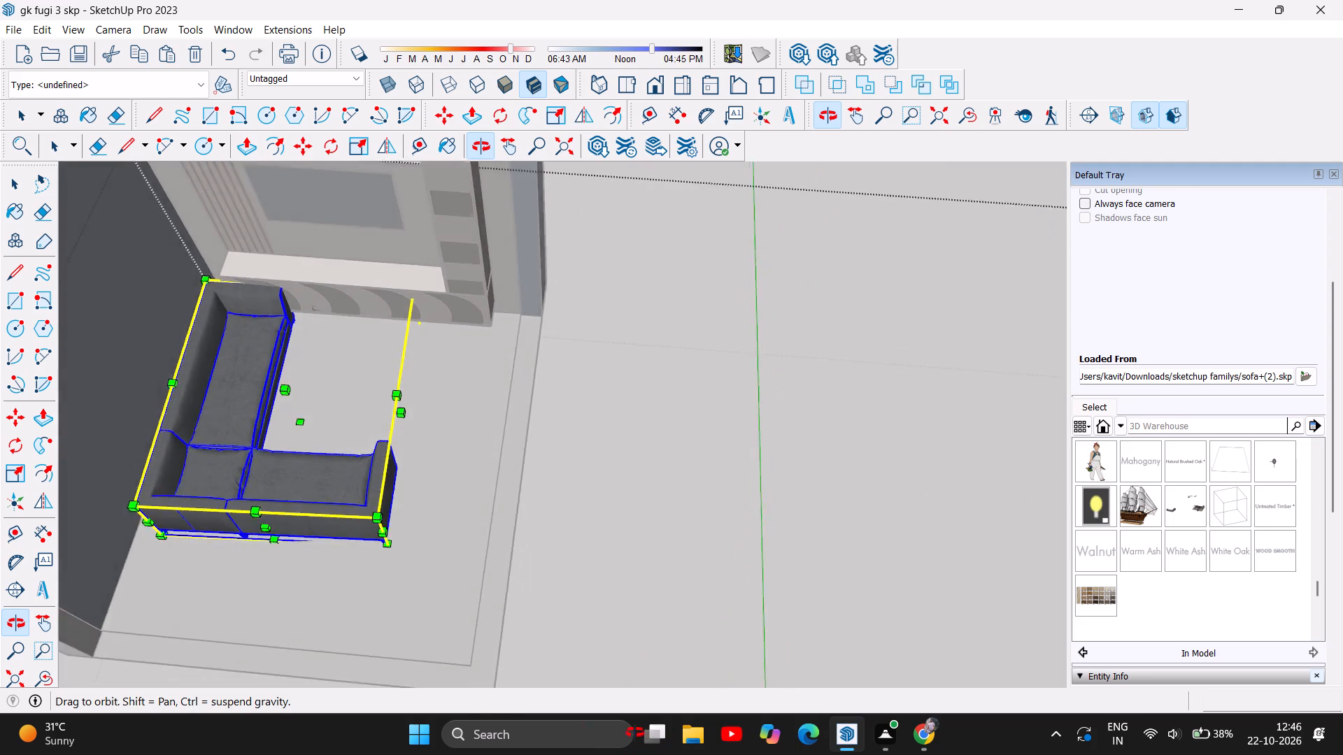
left_click_drag(635, 733, 487, 714)
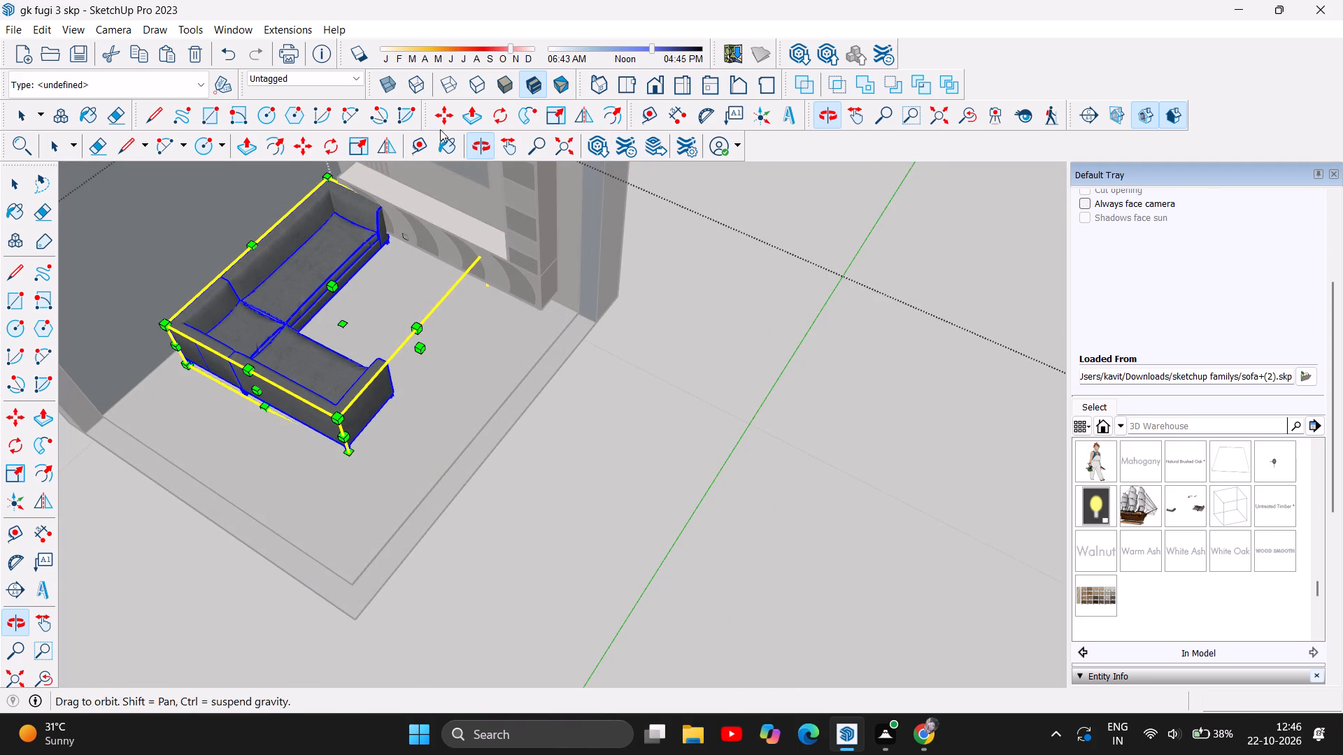
left_click(437, 123)
left_click_drag(265, 309, 250, 323)
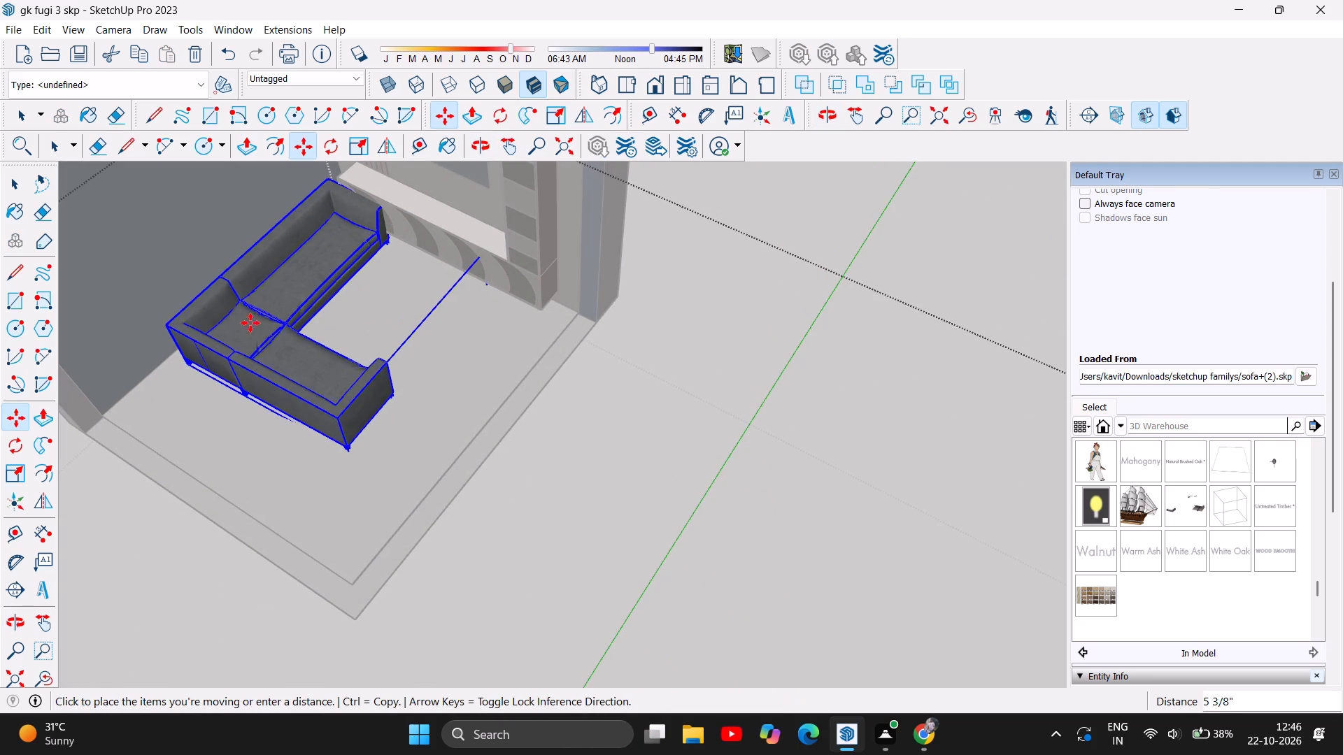
left_click_drag(250, 323, 197, 343)
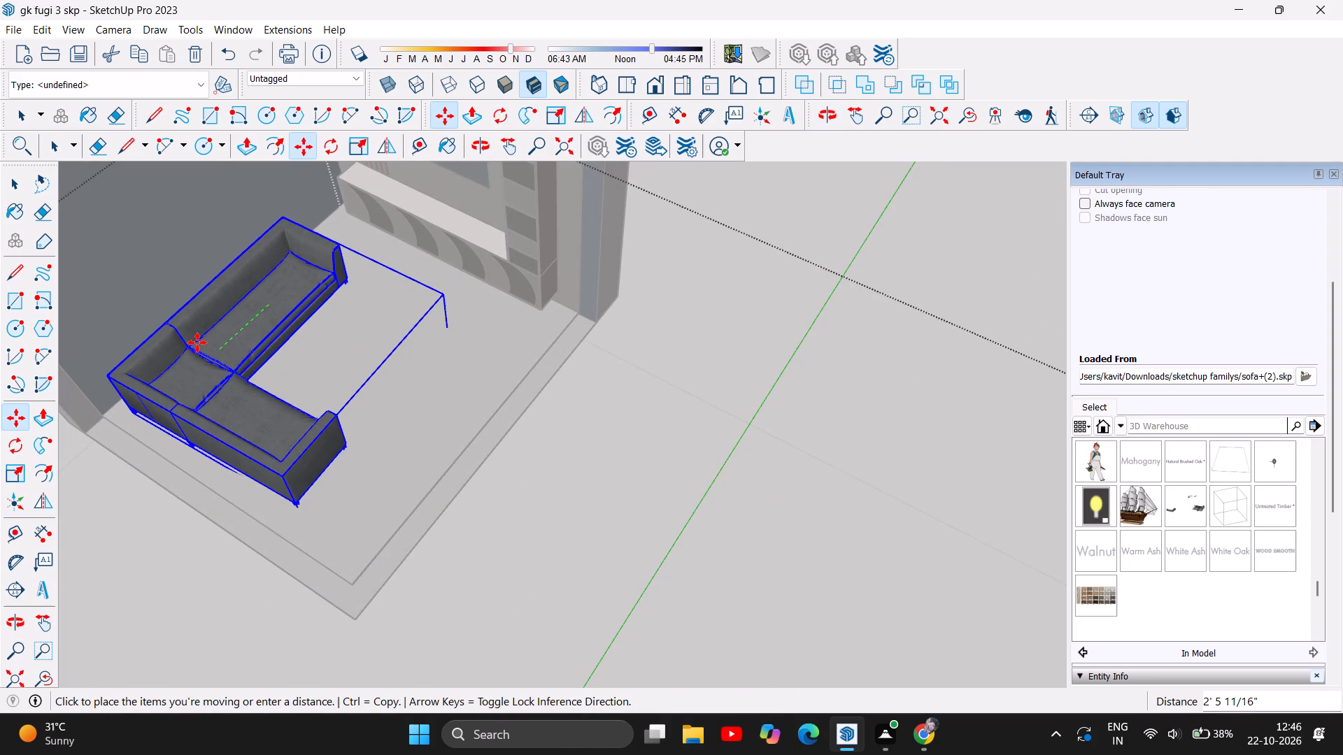
left_click_drag(197, 343, 208, 354)
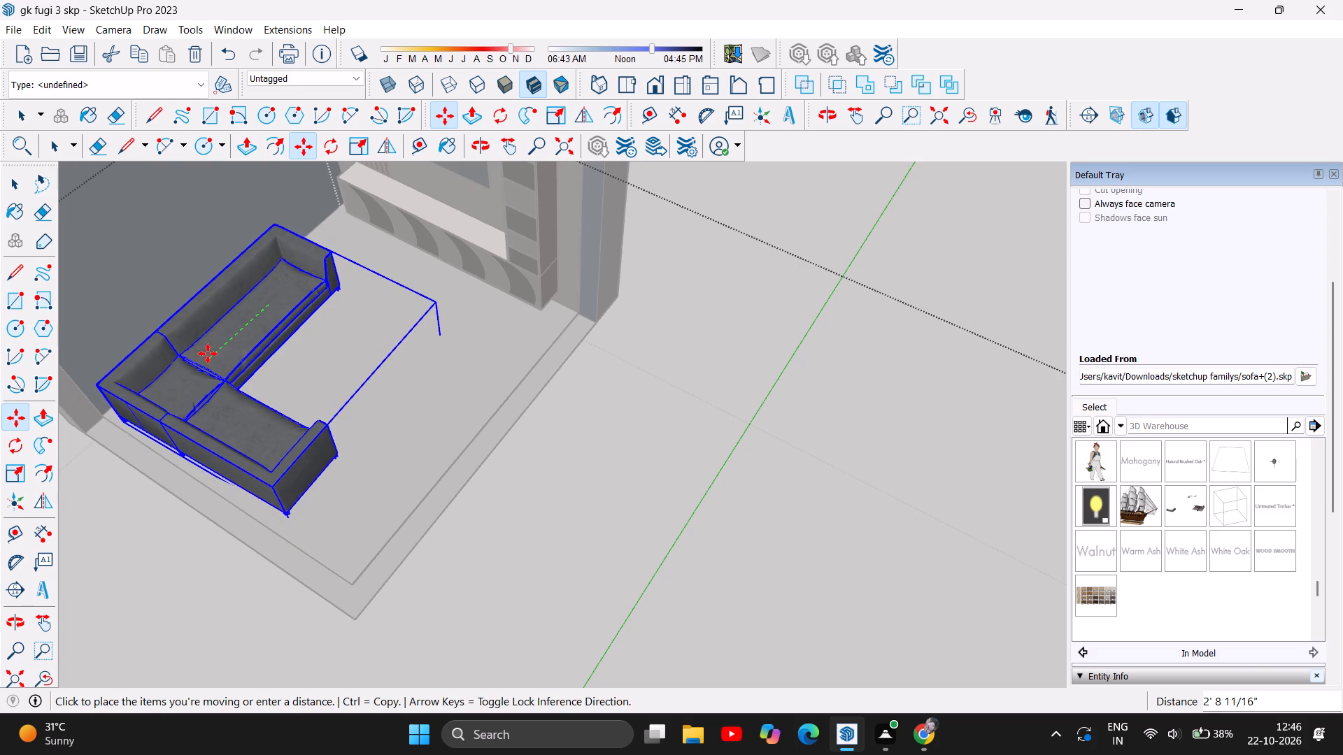
left_click_drag(208, 354, 205, 349)
left_click(764, 526)
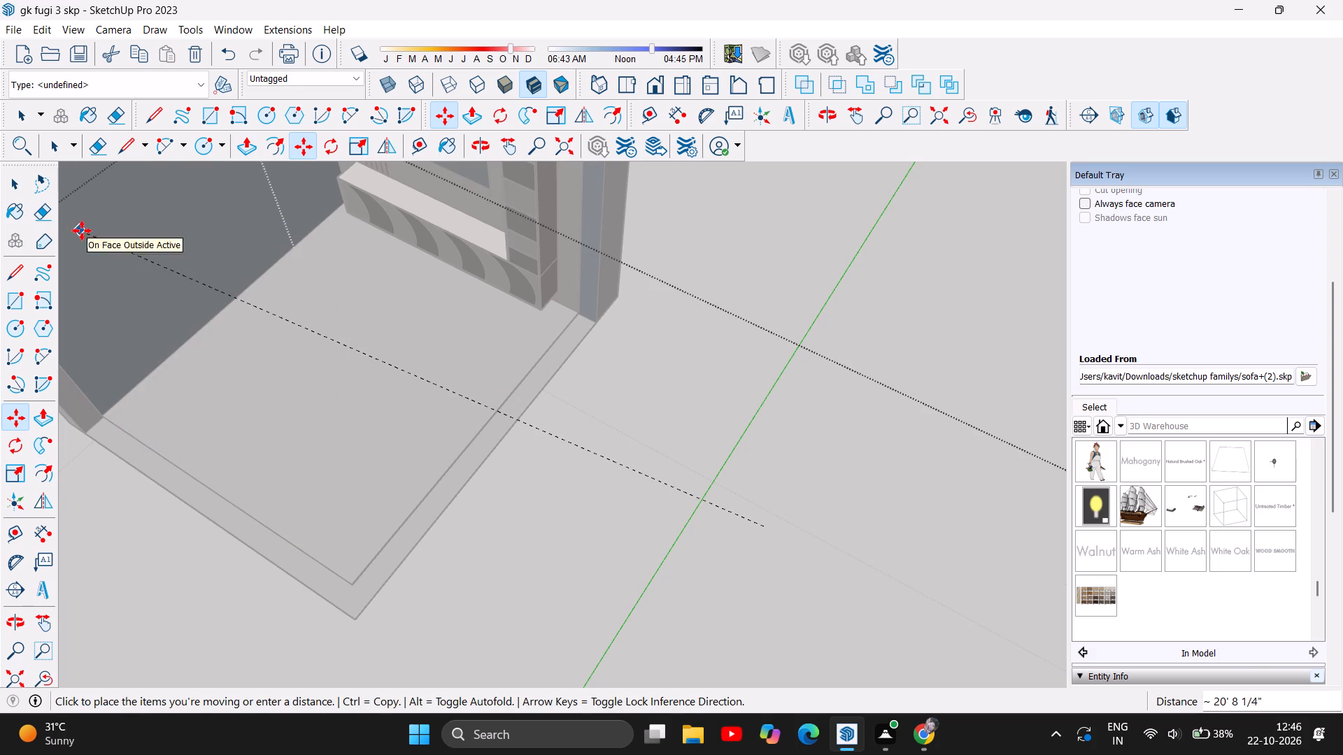
key("Escape")
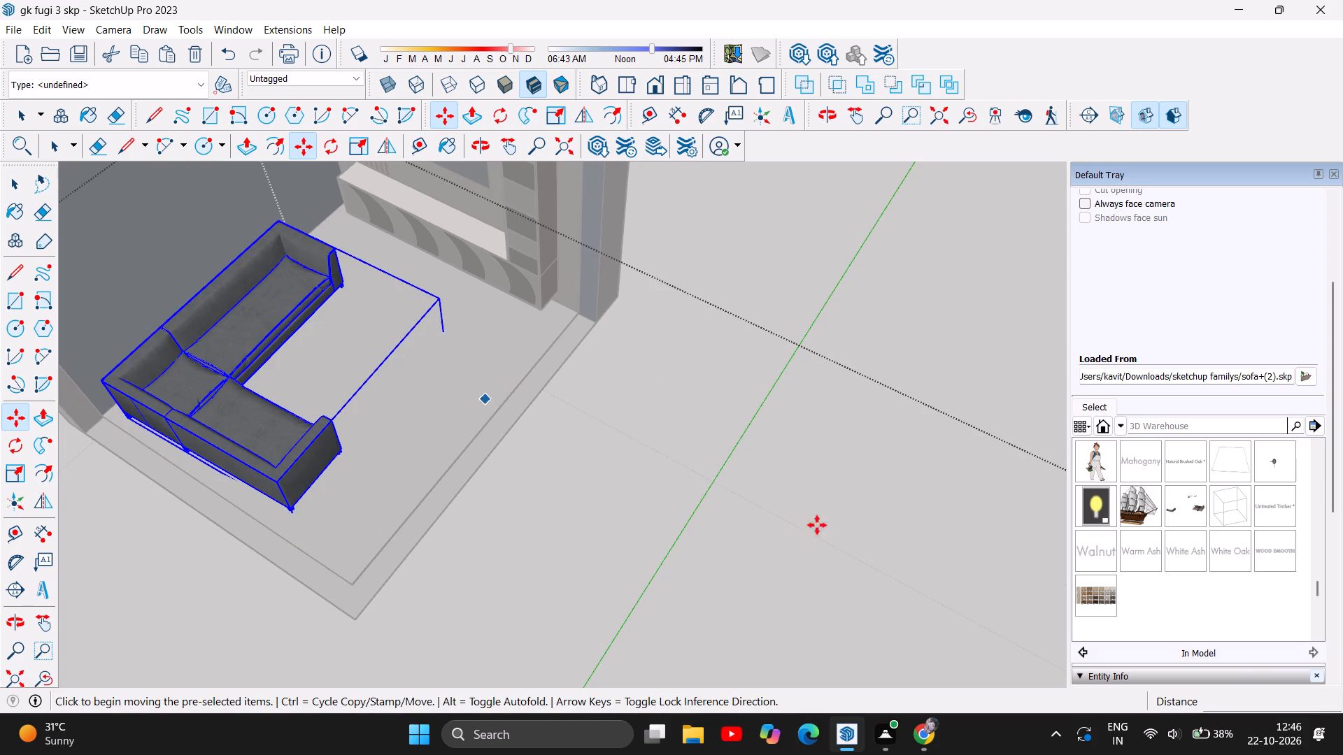
Deselect the sofa and examine its placement, leg contact with the floor and alignment to the TV wall from several angles.
left_click(20, 192)
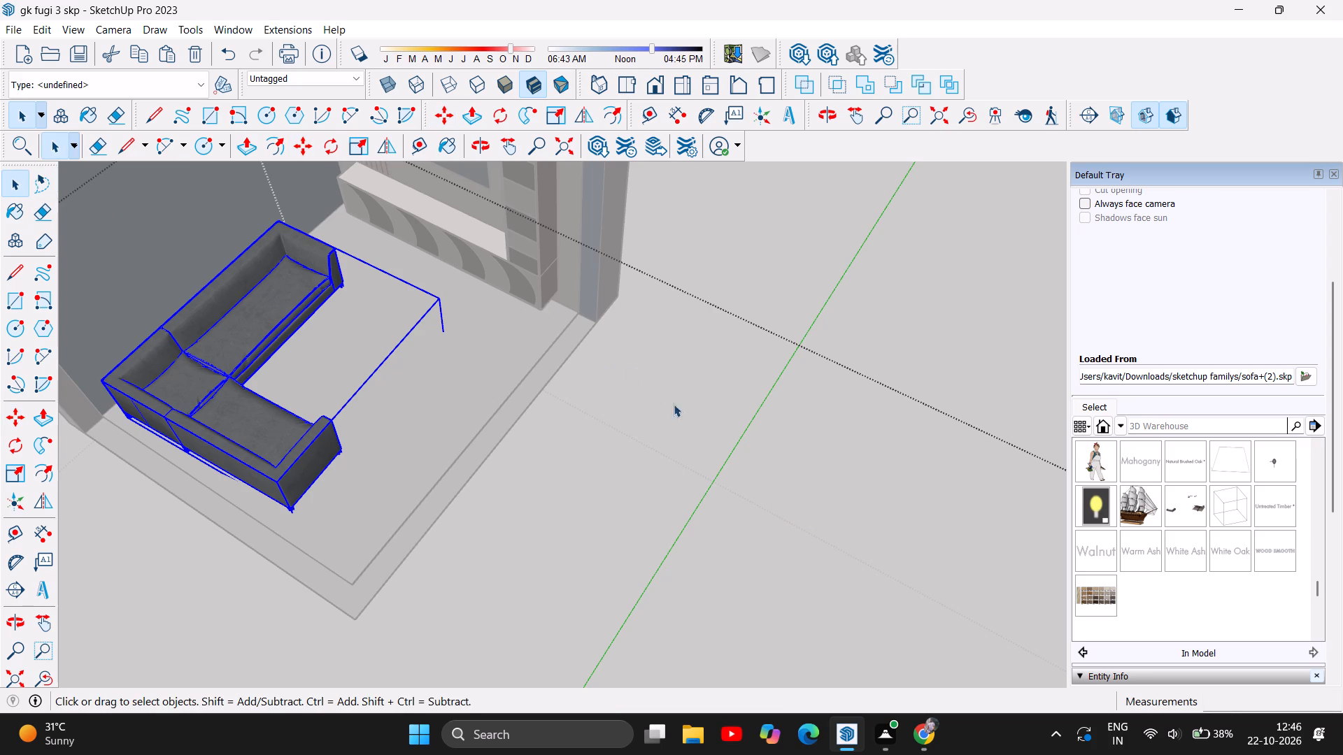
left_click(802, 498)
scroll(520, 475, "down", 5)
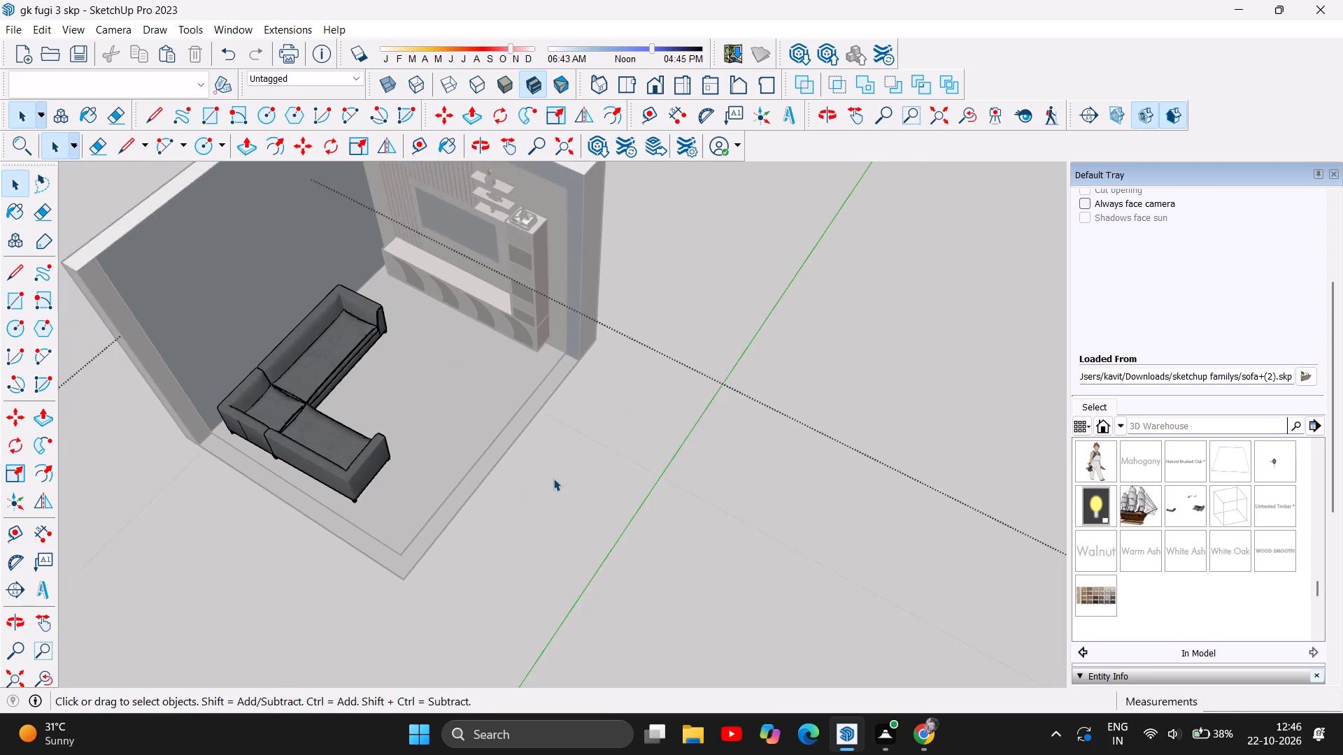
scroll(553, 478, "down", 7)
left_click(853, 361)
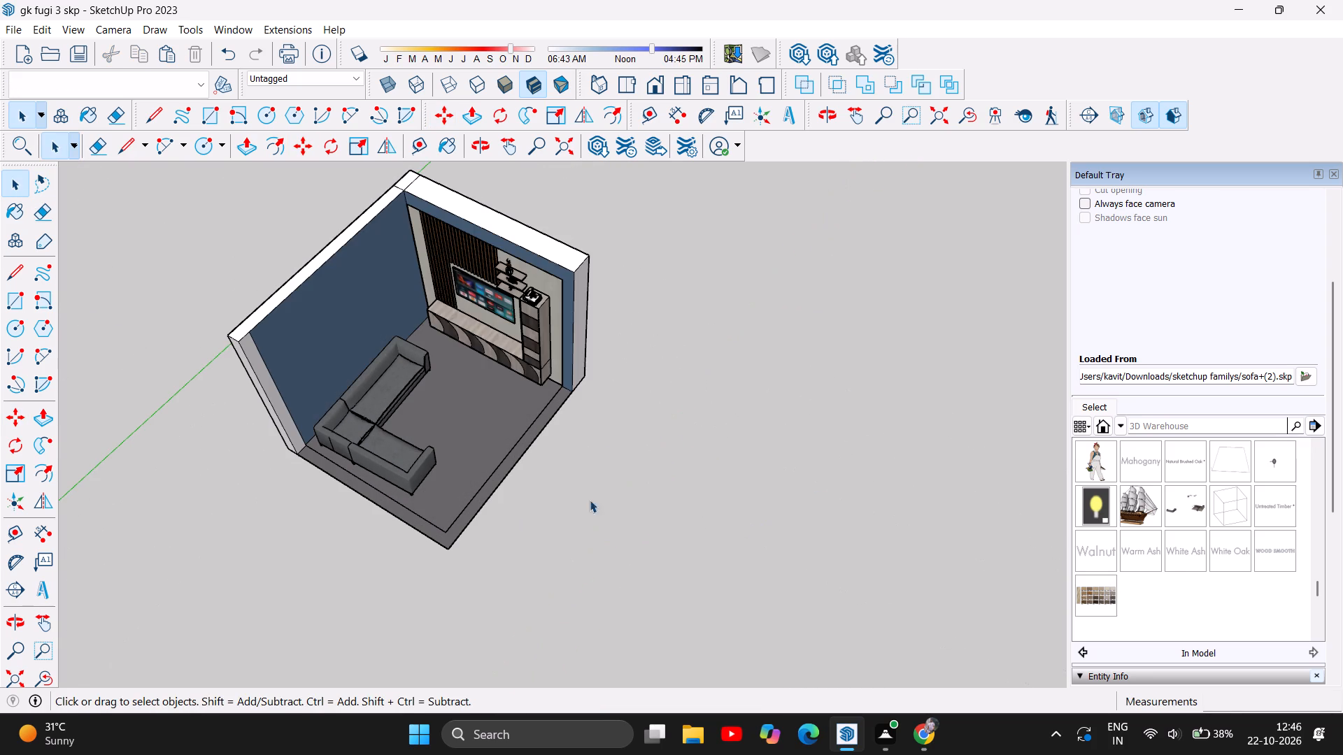
scroll(444, 436, "up", 5)
scroll(376, 420, "up", 7)
scroll(263, 528, "up", 4)
scroll(263, 528, "down", 3)
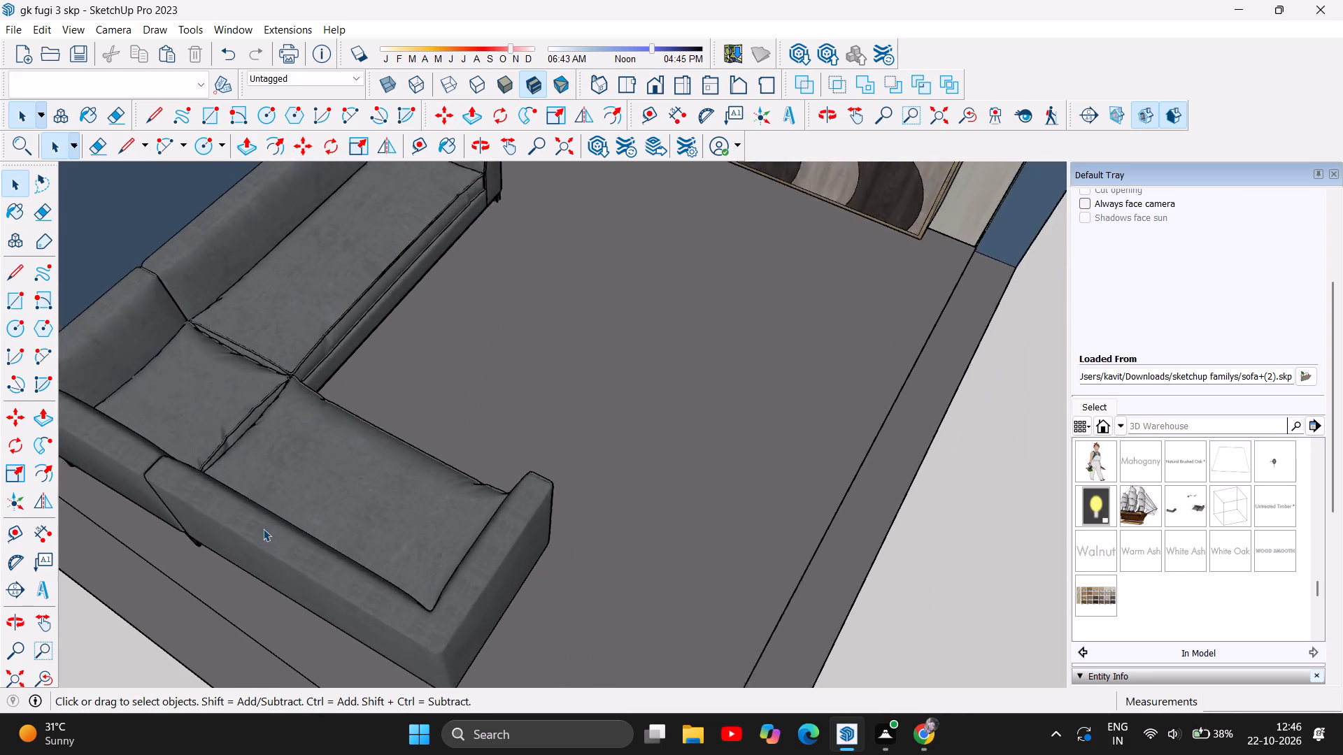
scroll(263, 528, "down", 3)
scroll(476, 474, "down", 6)
scroll(616, 490, "down", 6)
scroll(613, 492, "up", 8)
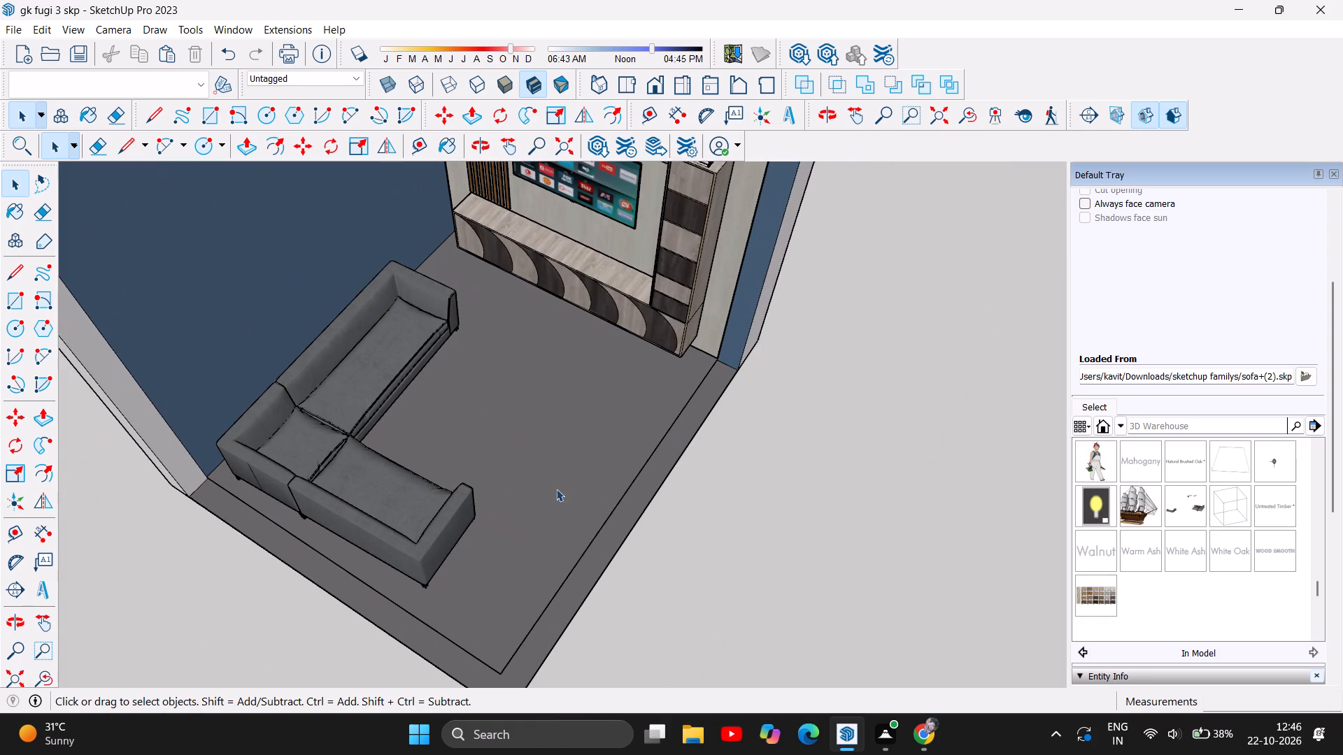
left_click(479, 145)
left_click_drag(478, 457, 478, 420)
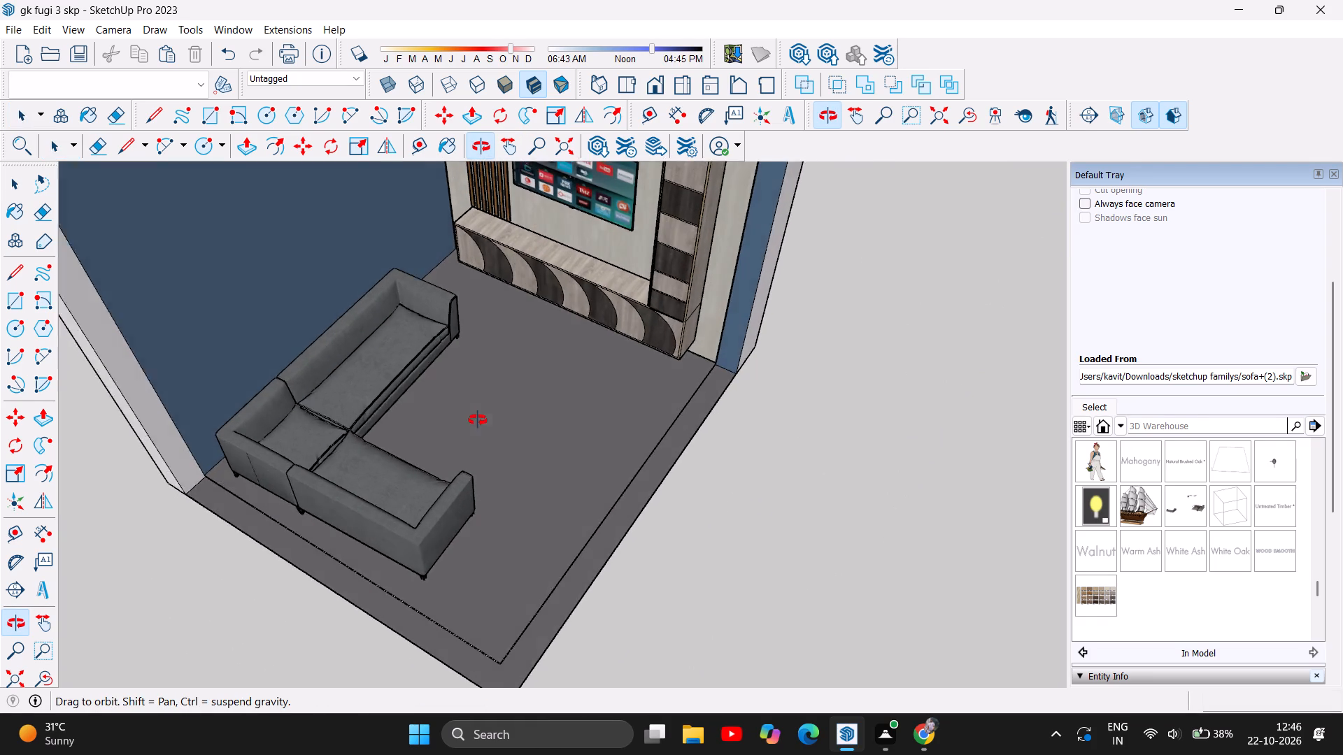
left_click_drag(478, 420, 107, 206)
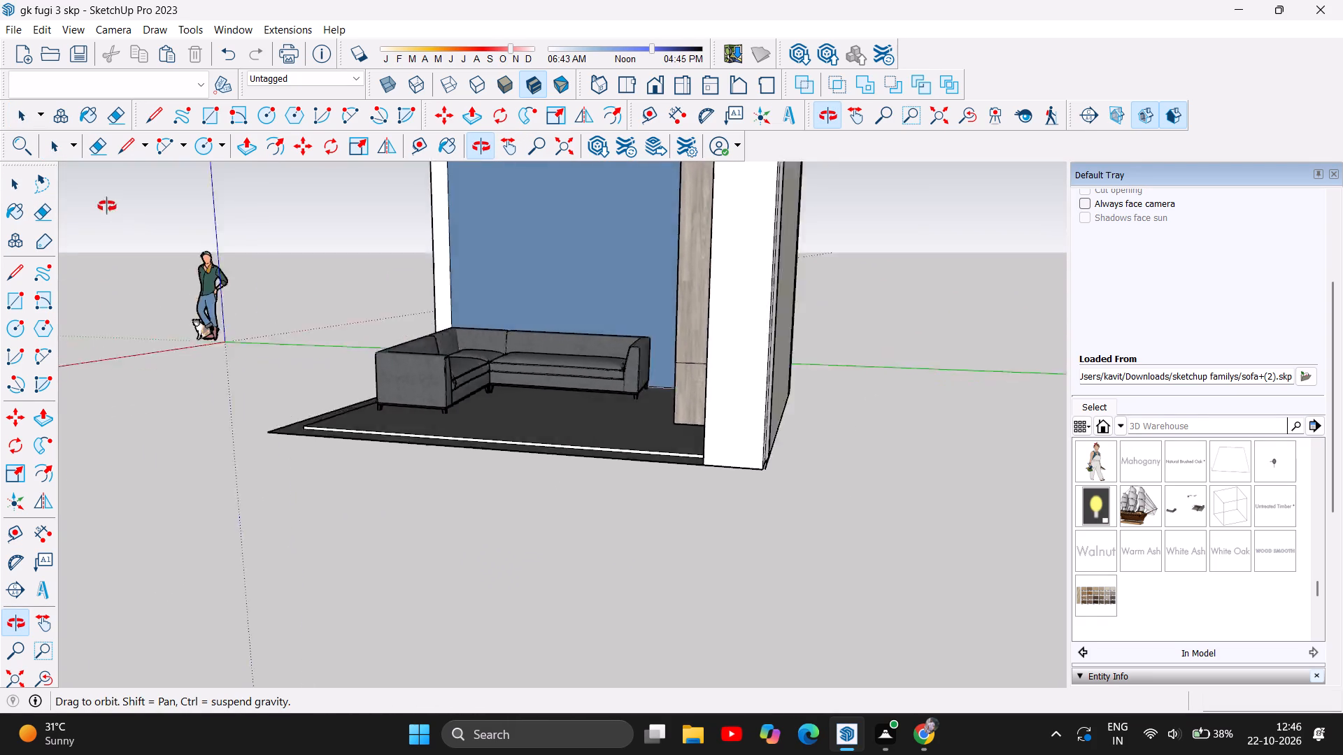
left_click_drag(107, 206, 688, 196)
left_click_drag(355, 359, 344, 350)
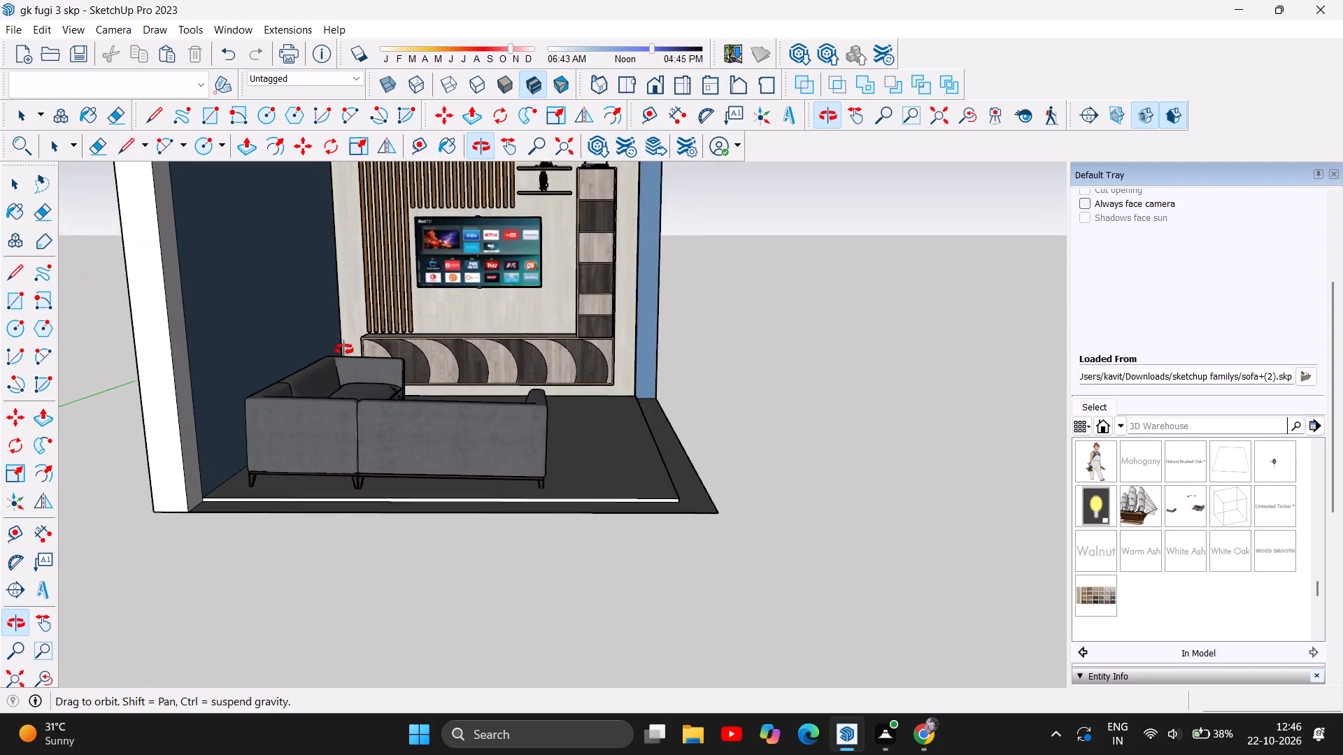
Rotate the sectional sofa 2.3° in the plane of its back, pivoting at the end away from the side wall, and deselect it.
left_click_drag(344, 350, 369, 301)
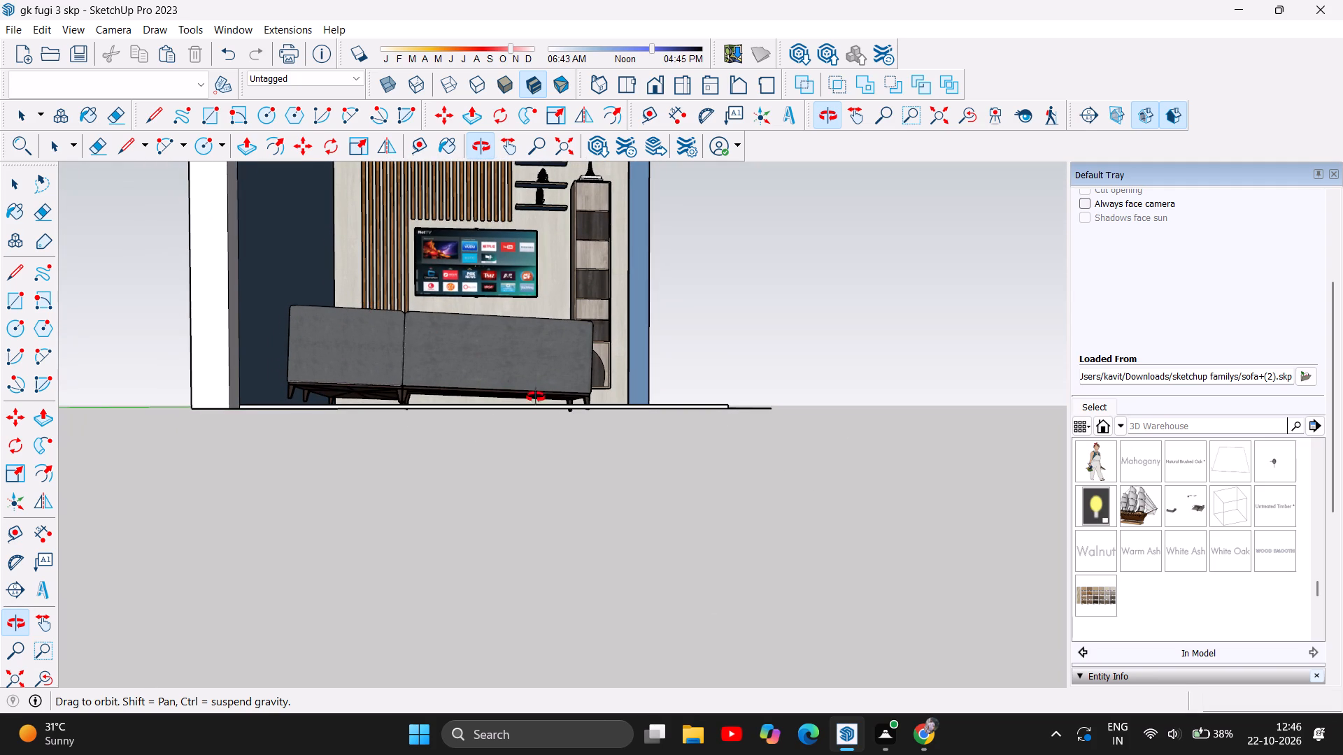
left_click_drag(586, 445, 606, 461)
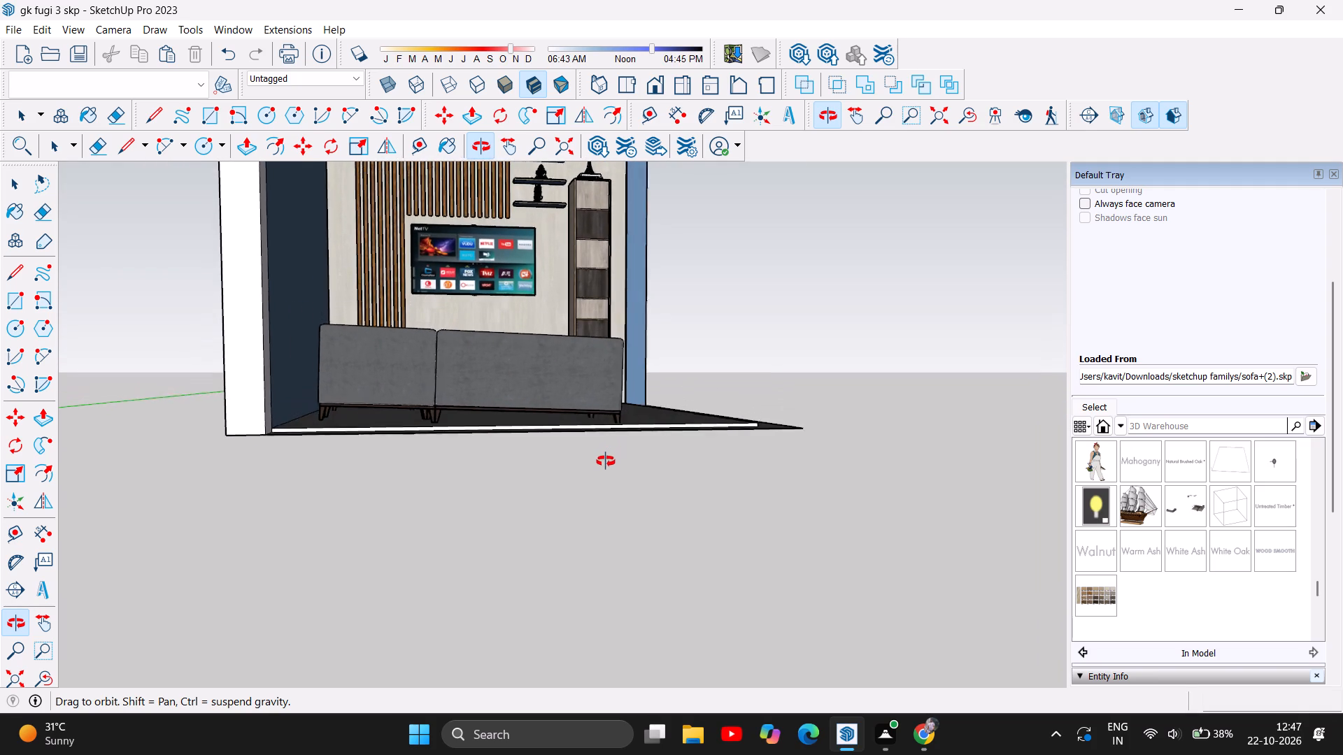
left_click_drag(606, 461, 599, 469)
left_click(599, 469)
scroll(601, 372, "up", 4)
scroll(506, 440, "up", 2)
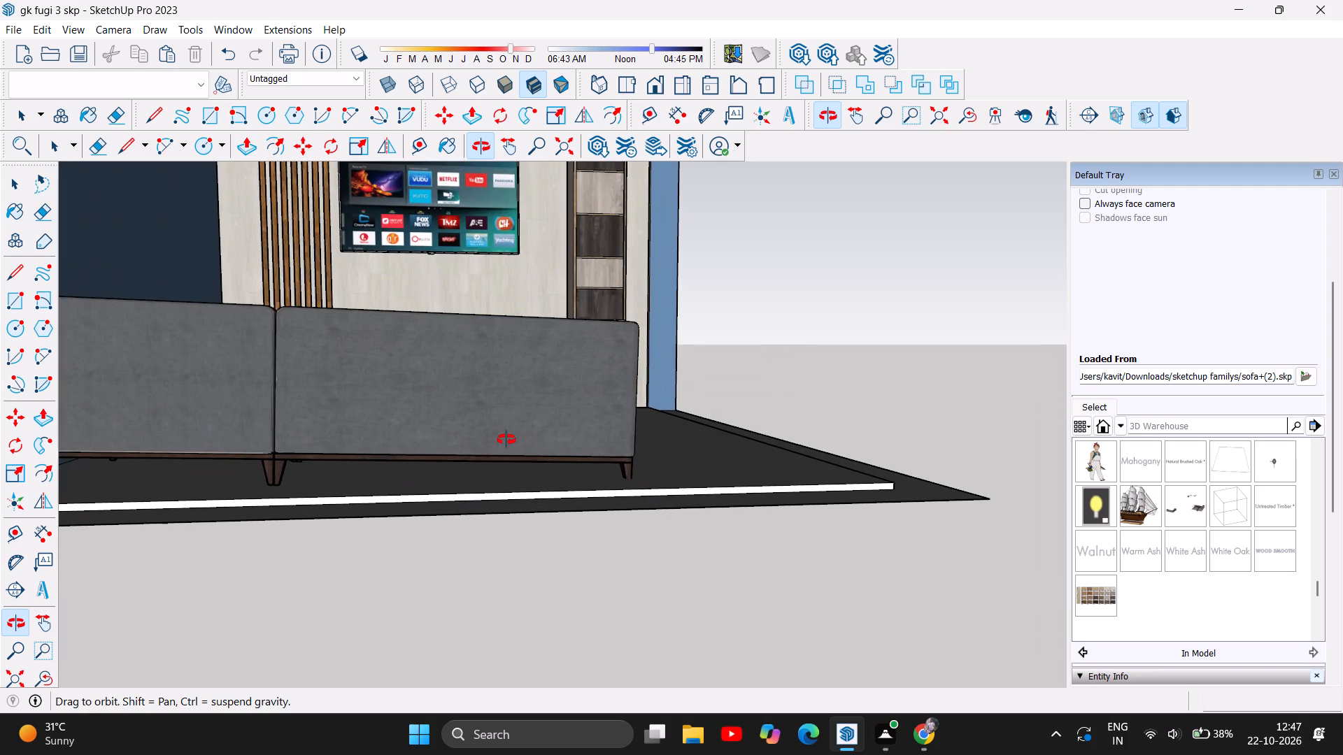
scroll(506, 440, "up", 1)
scroll(520, 419, "down", 3)
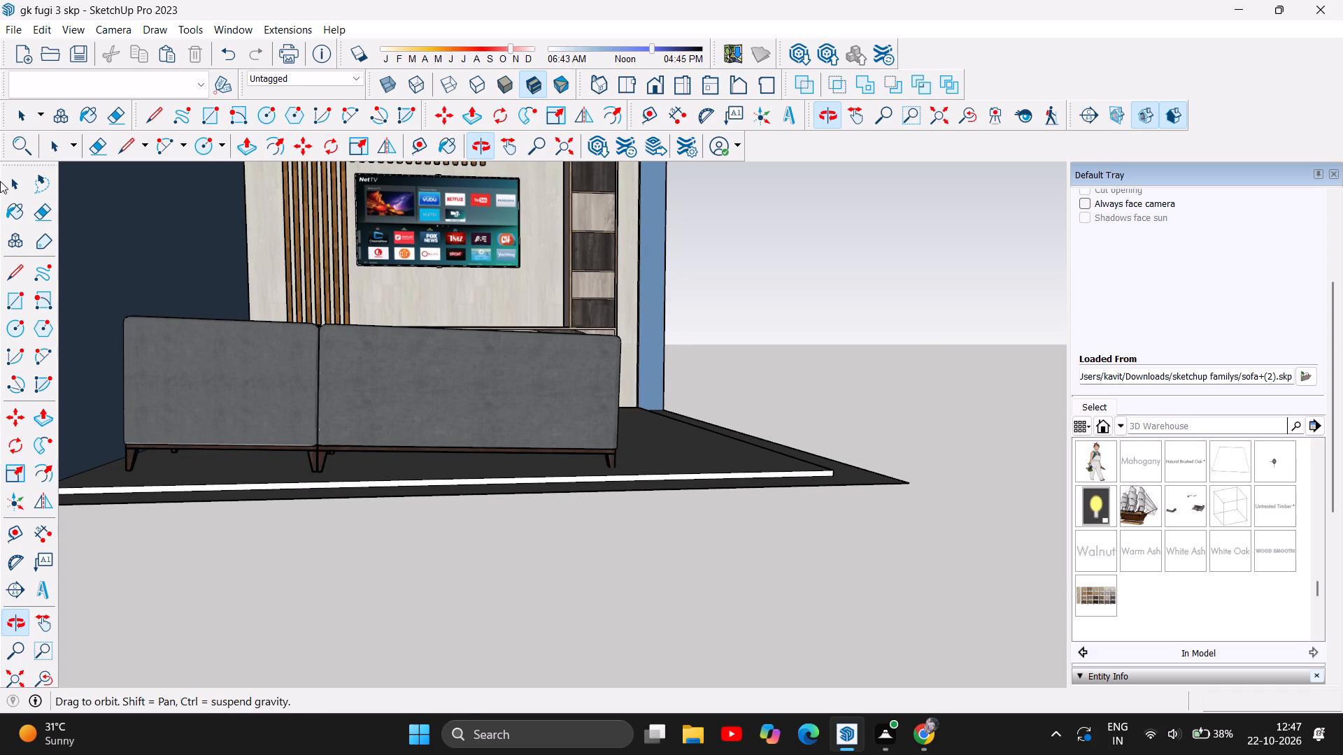
left_click(9, 181)
left_click(467, 434)
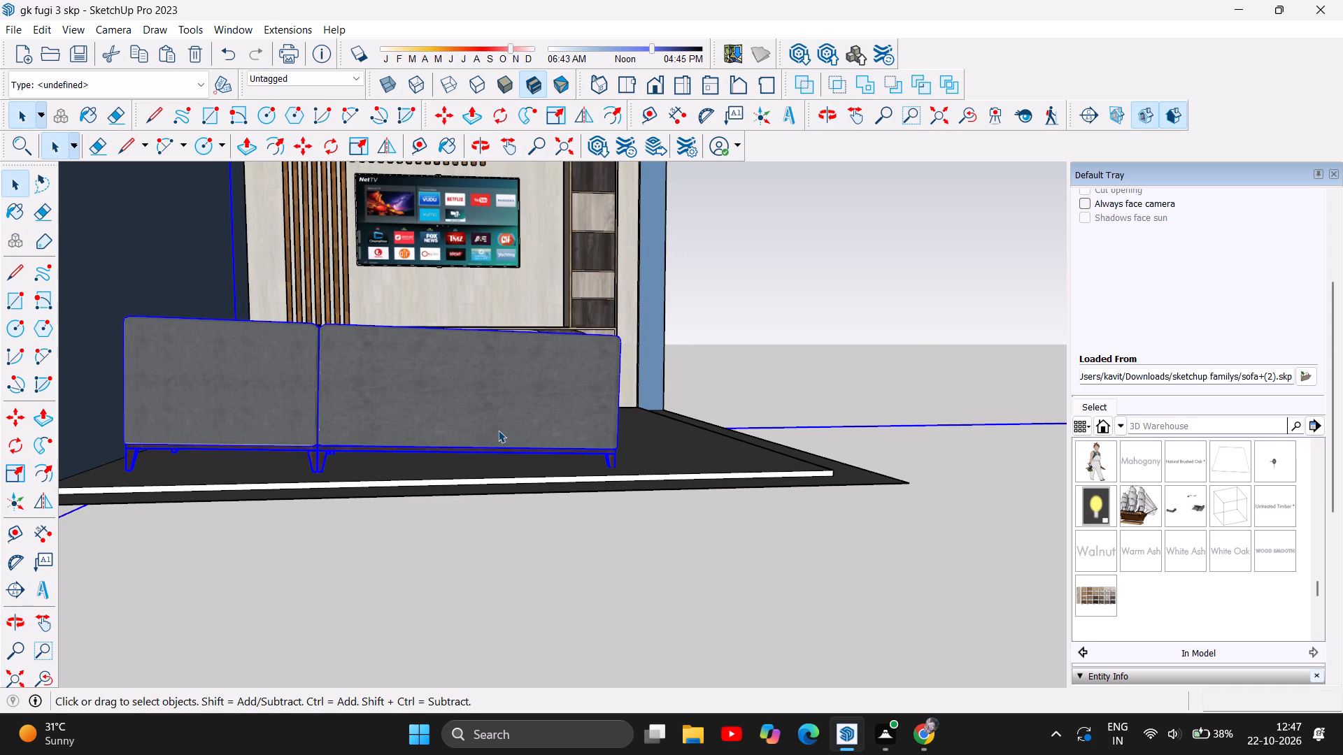
left_click(509, 117)
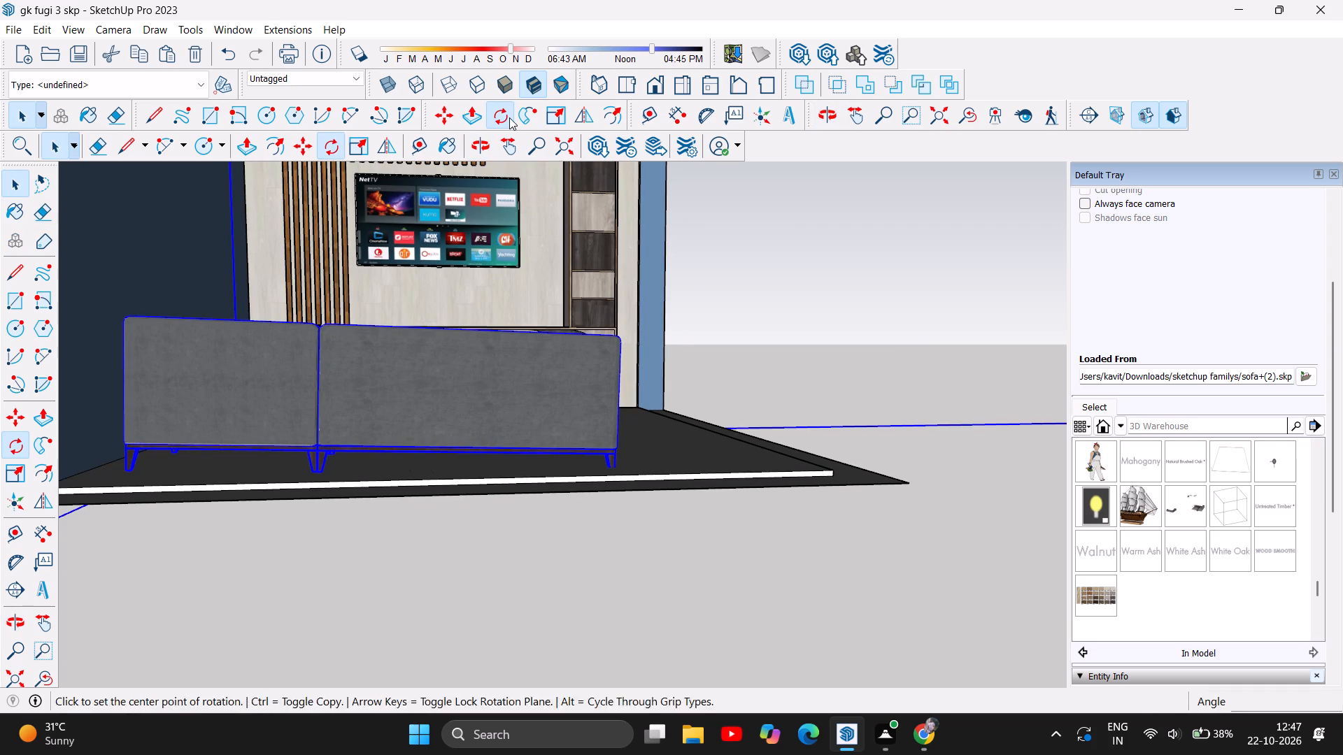
left_click(622, 390)
left_click(624, 368)
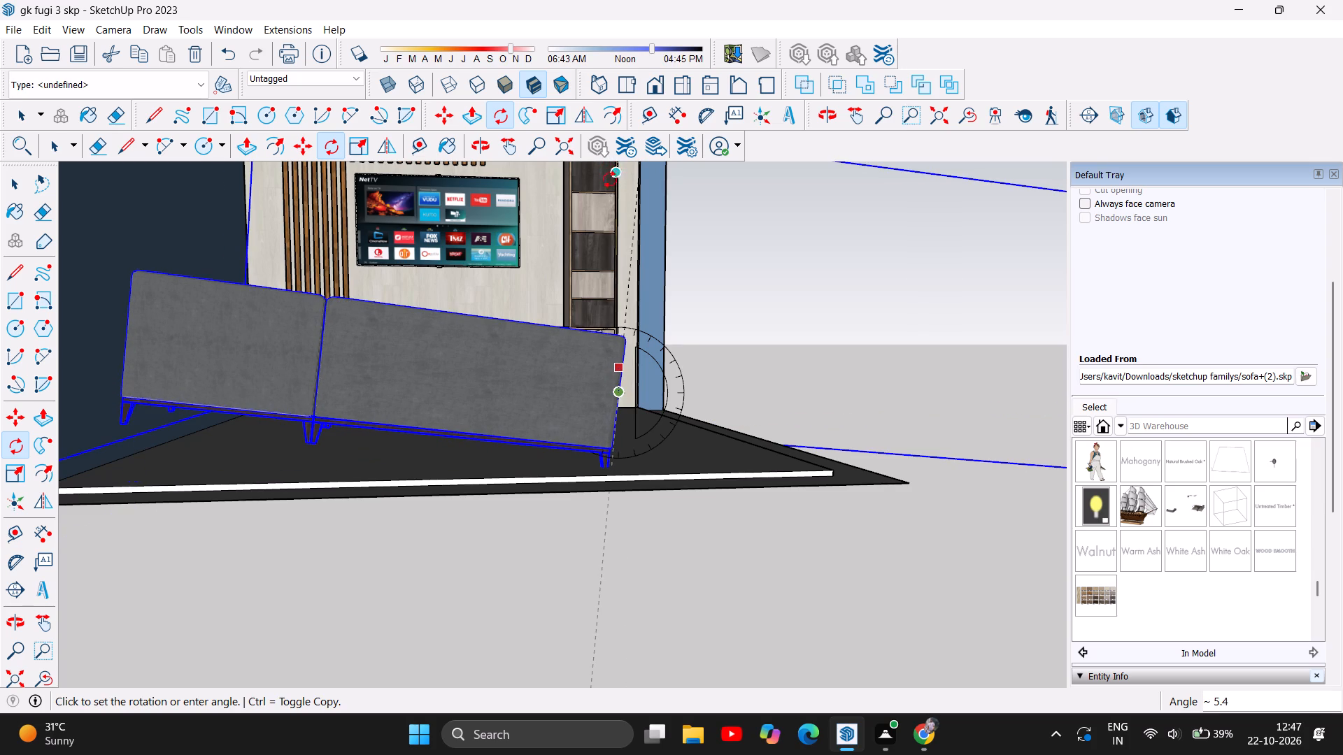
left_click(610, 184)
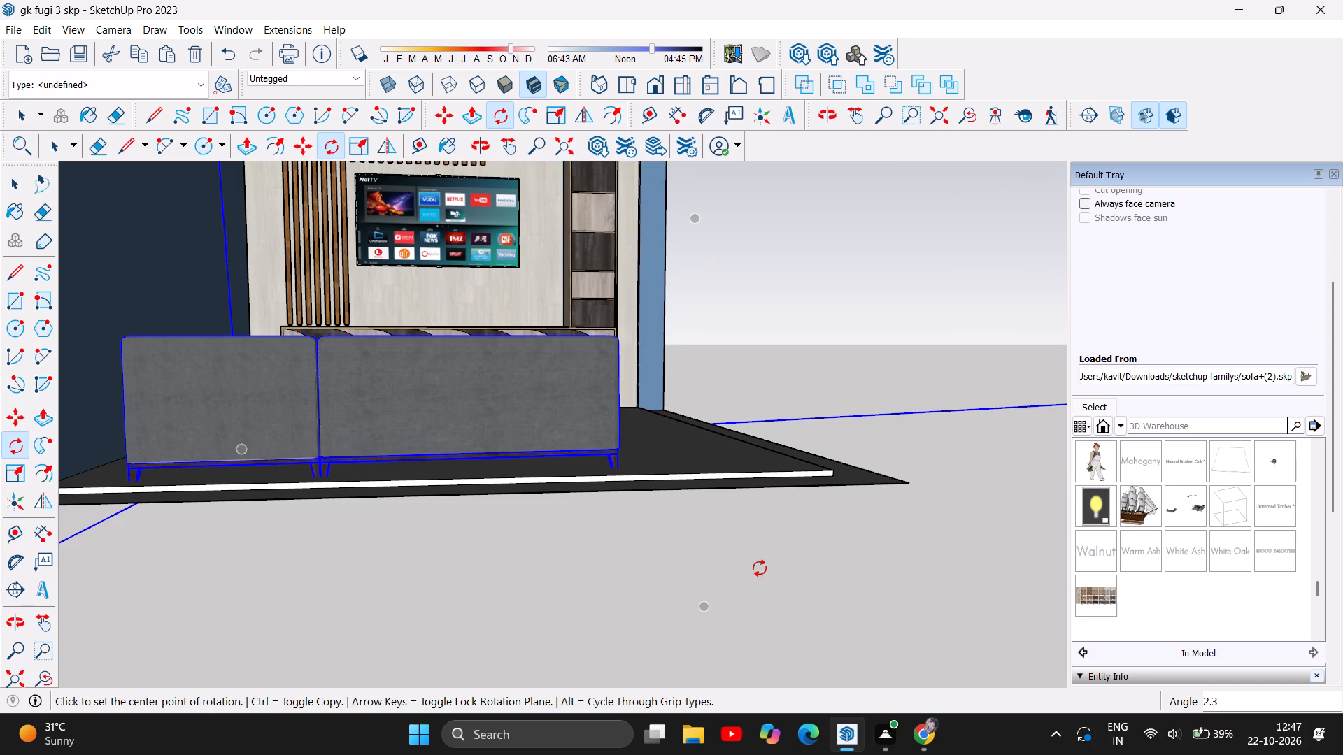
scroll(674, 610, "down", 5)
scroll(430, 605, "down", 5)
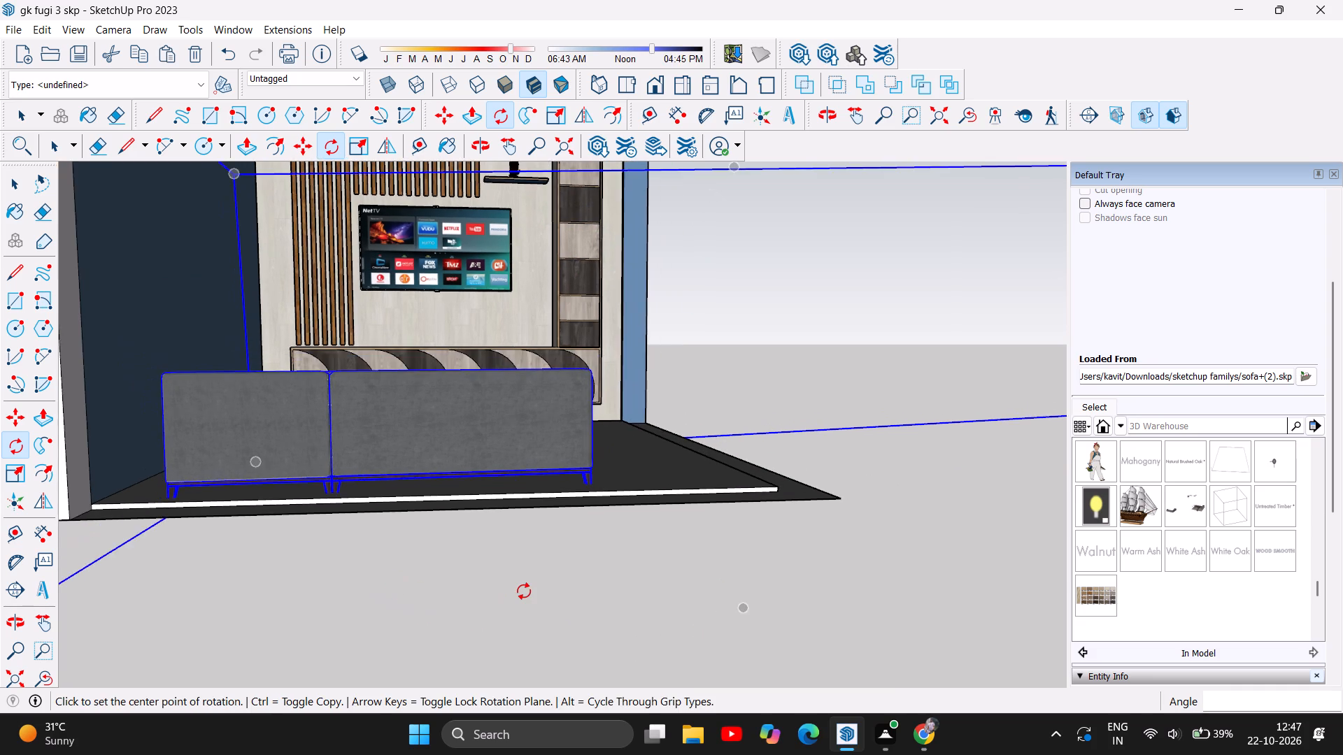
scroll(524, 591, "down", 6)
scroll(436, 633, "down", 5)
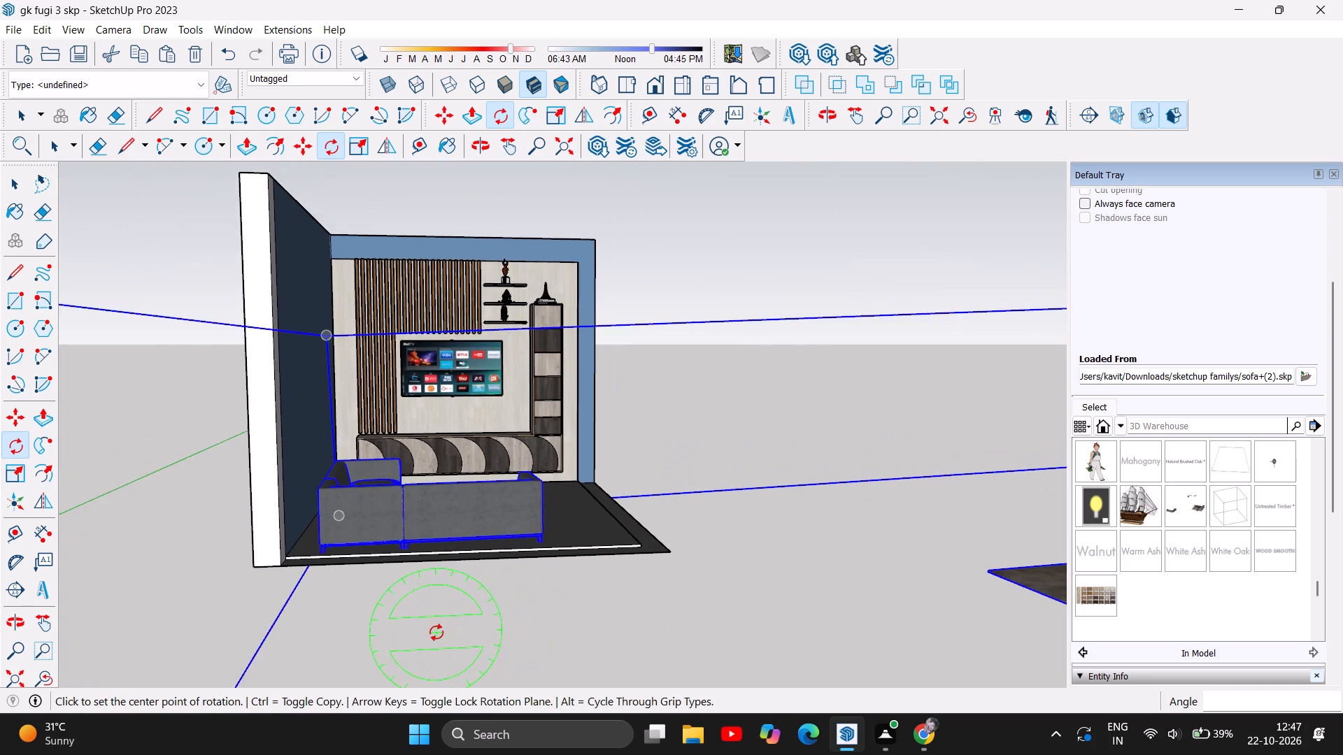
scroll(436, 633, "down", 4)
left_click(11, 191)
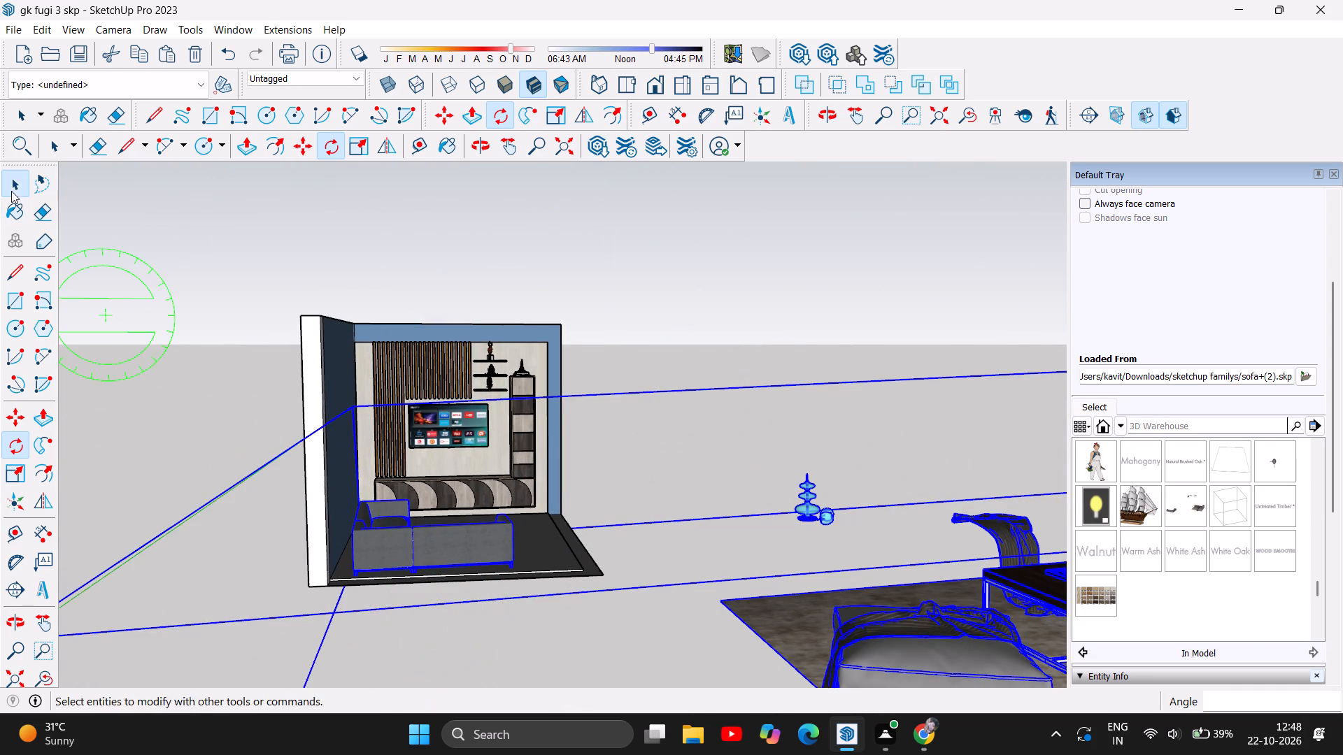
left_click(709, 326)
Examine the rotated sofa's leg contact with the floor and its alignment to the room from behind, below and above.
scroll(423, 601, "up", 3)
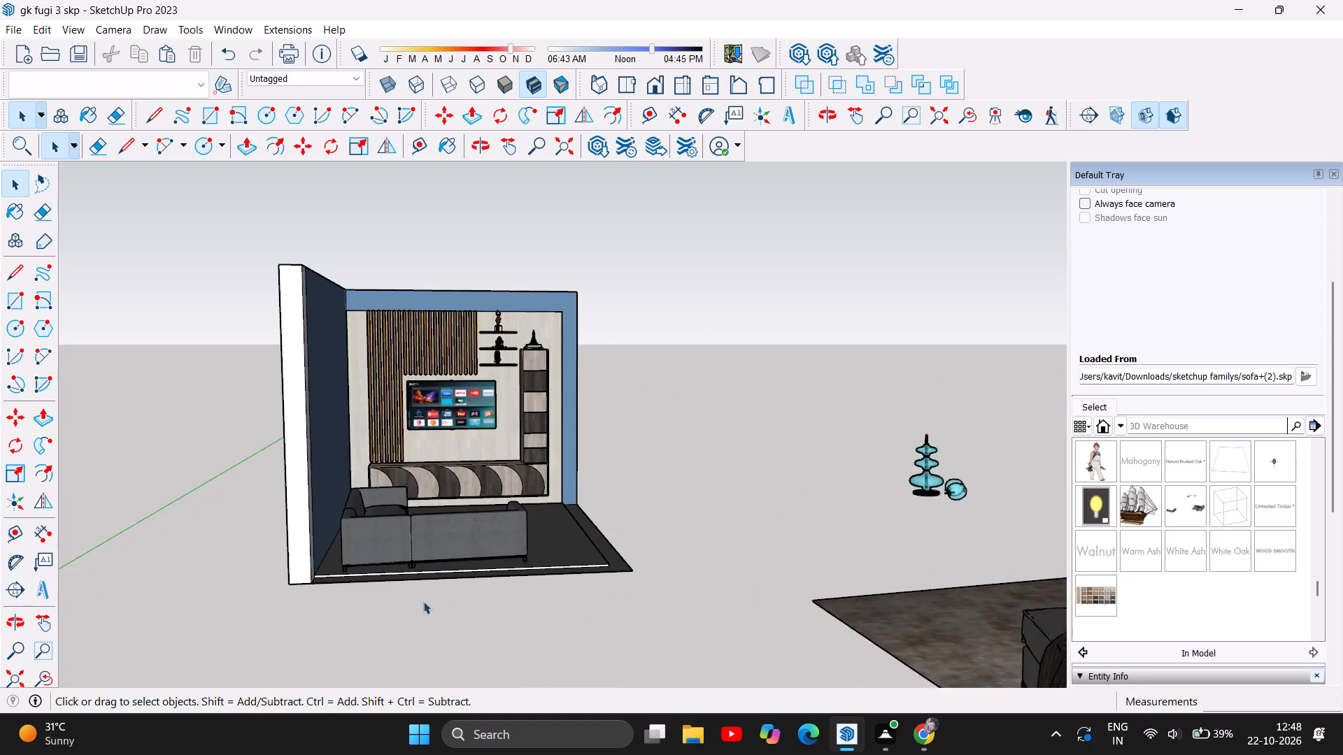
scroll(423, 601, "up", 2)
scroll(353, 547, "up", 7)
scroll(537, 628, "up", 6)
scroll(551, 551, "up", 4)
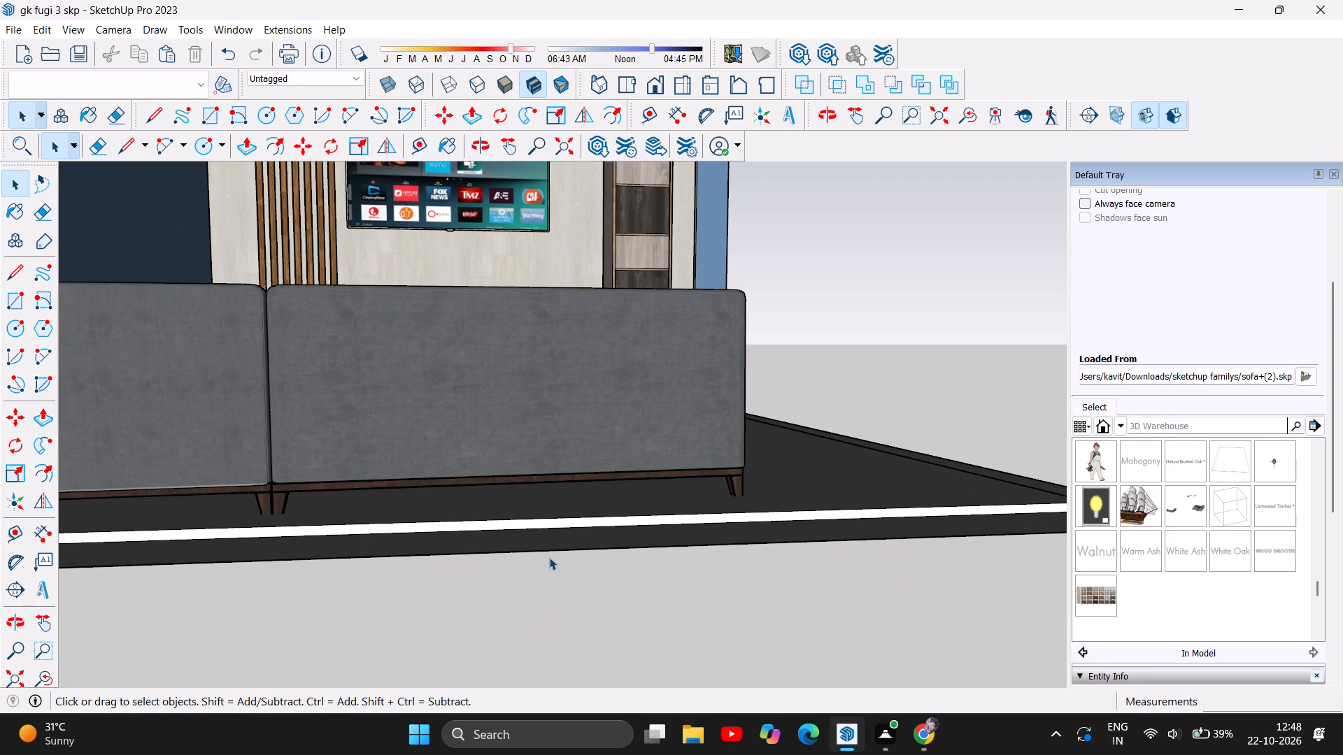
scroll(549, 557, "up", 2)
scroll(549, 557, "down", 17)
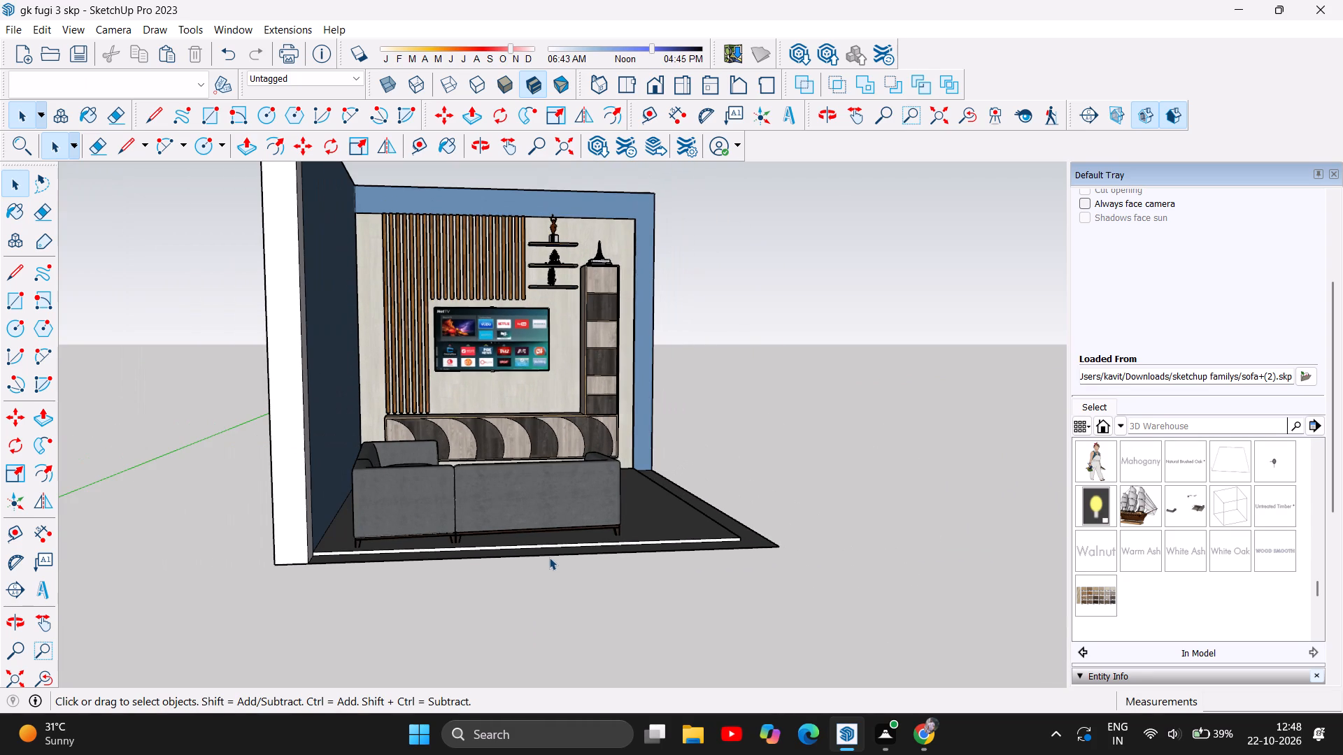
left_click(481, 151)
left_click_drag(611, 729, 567, 602)
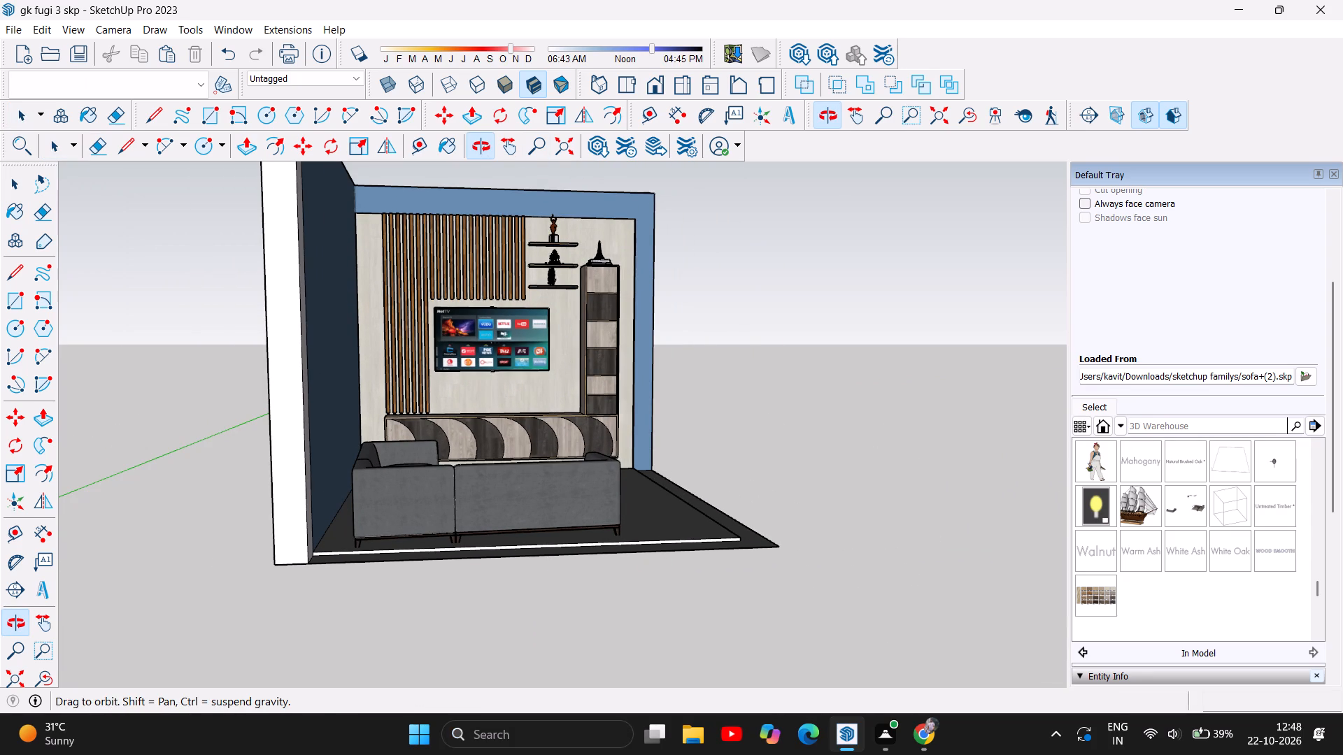
left_click_drag(567, 602, 566, 596)
left_click(566, 596)
left_click_drag(522, 586, 478, 519)
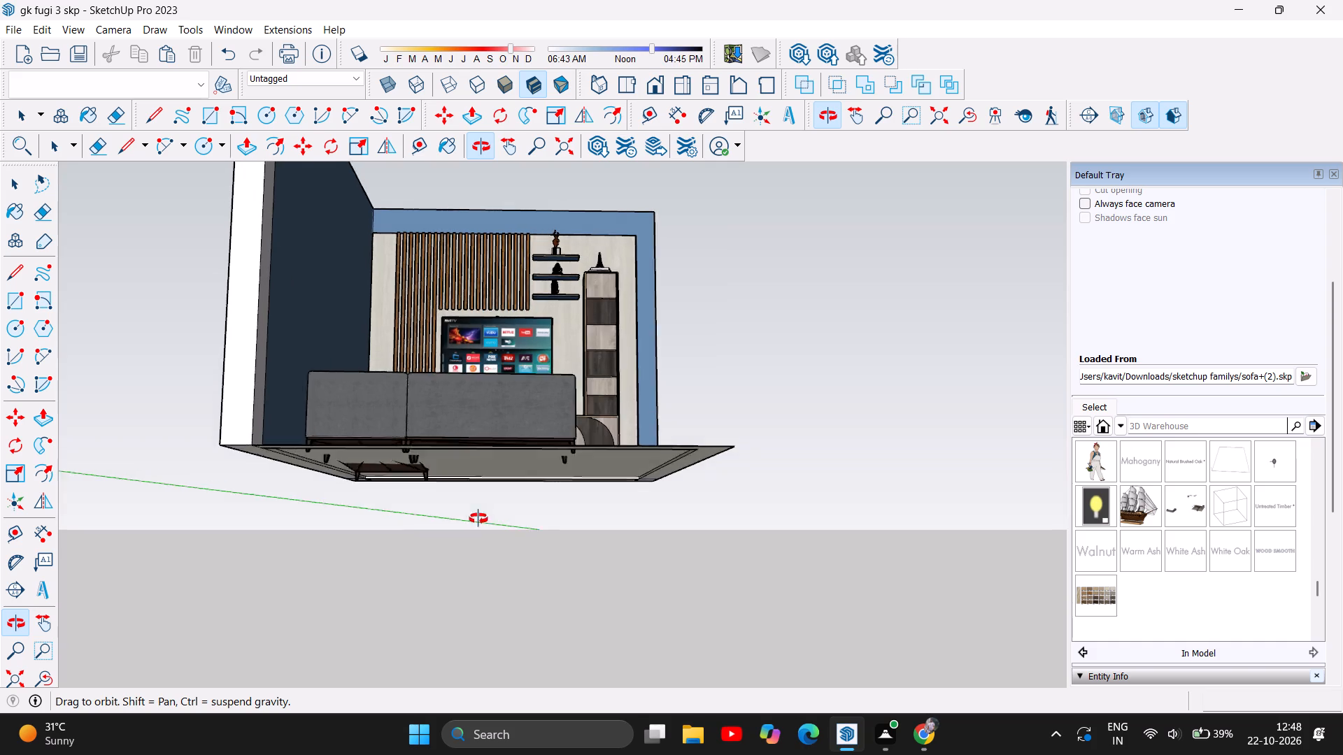
left_click_drag(478, 519, 461, 710)
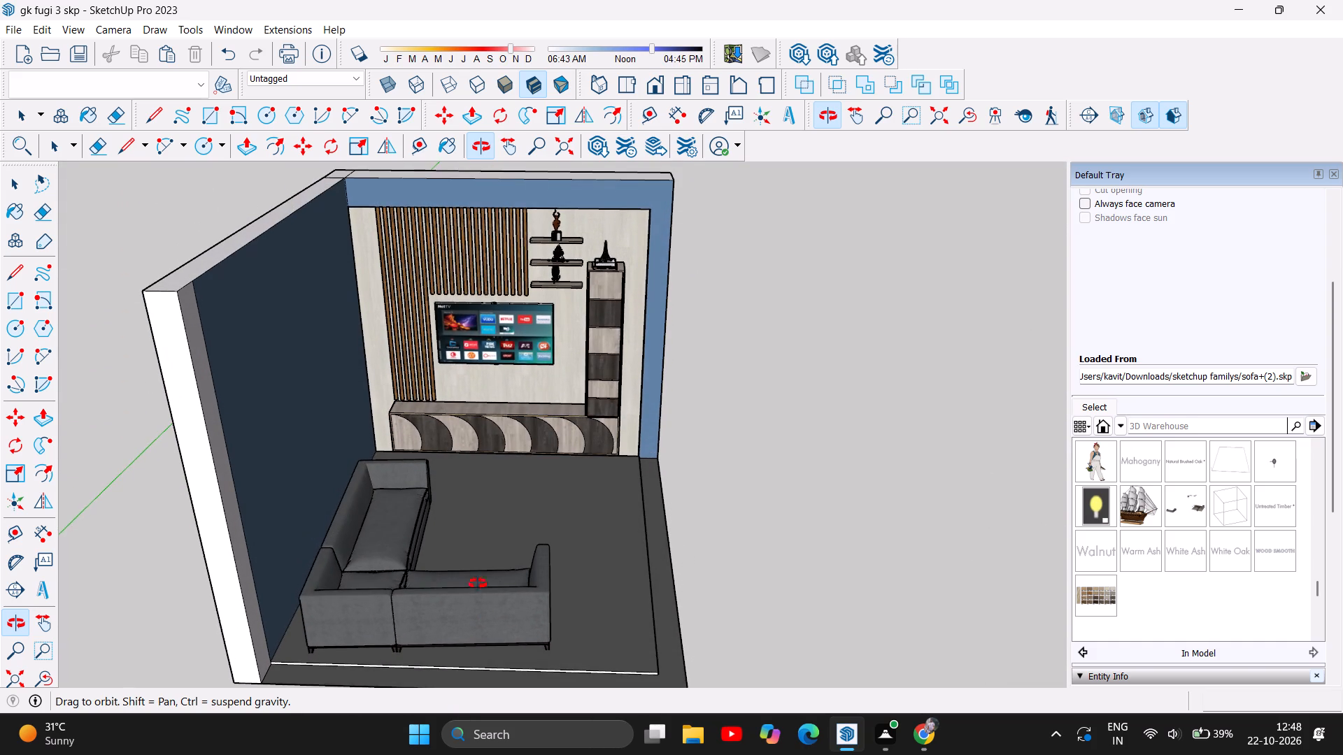
scroll(476, 571, "down", 8)
left_click_drag(480, 566, 510, 666)
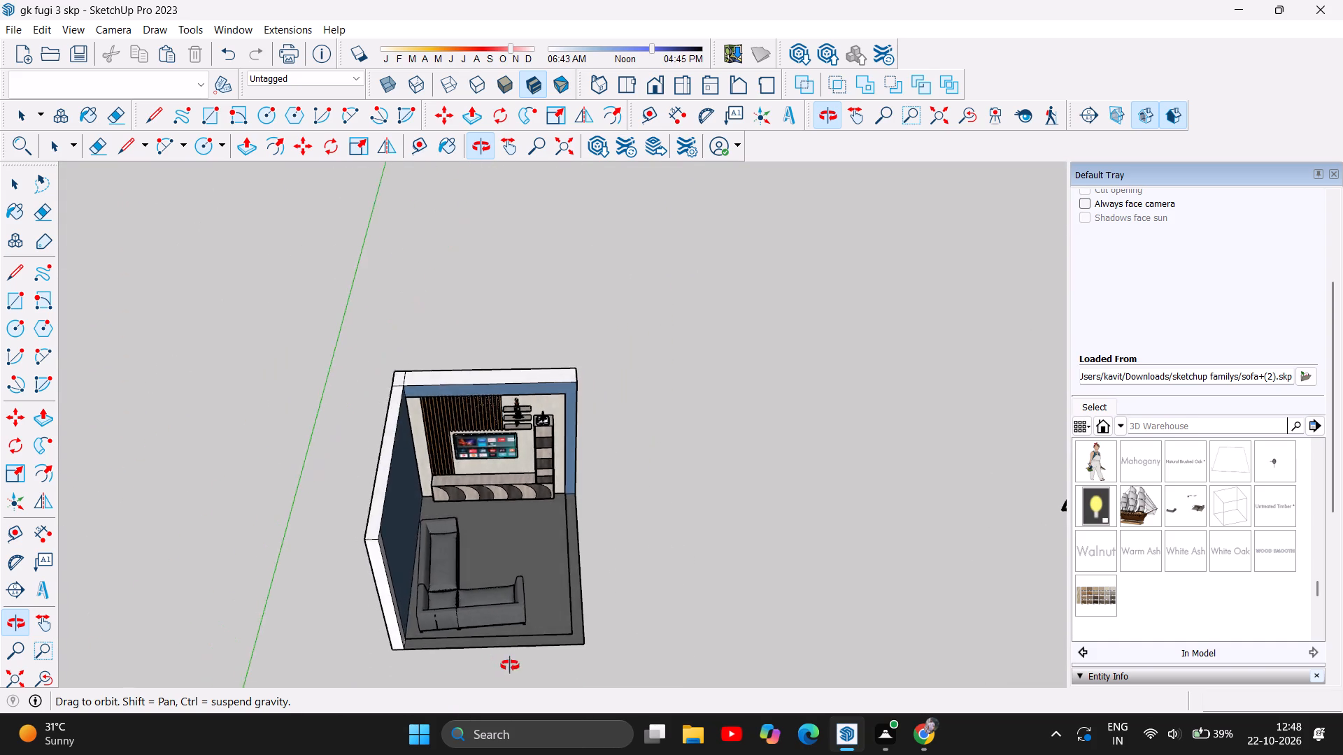
left_click_drag(510, 666, 497, 690)
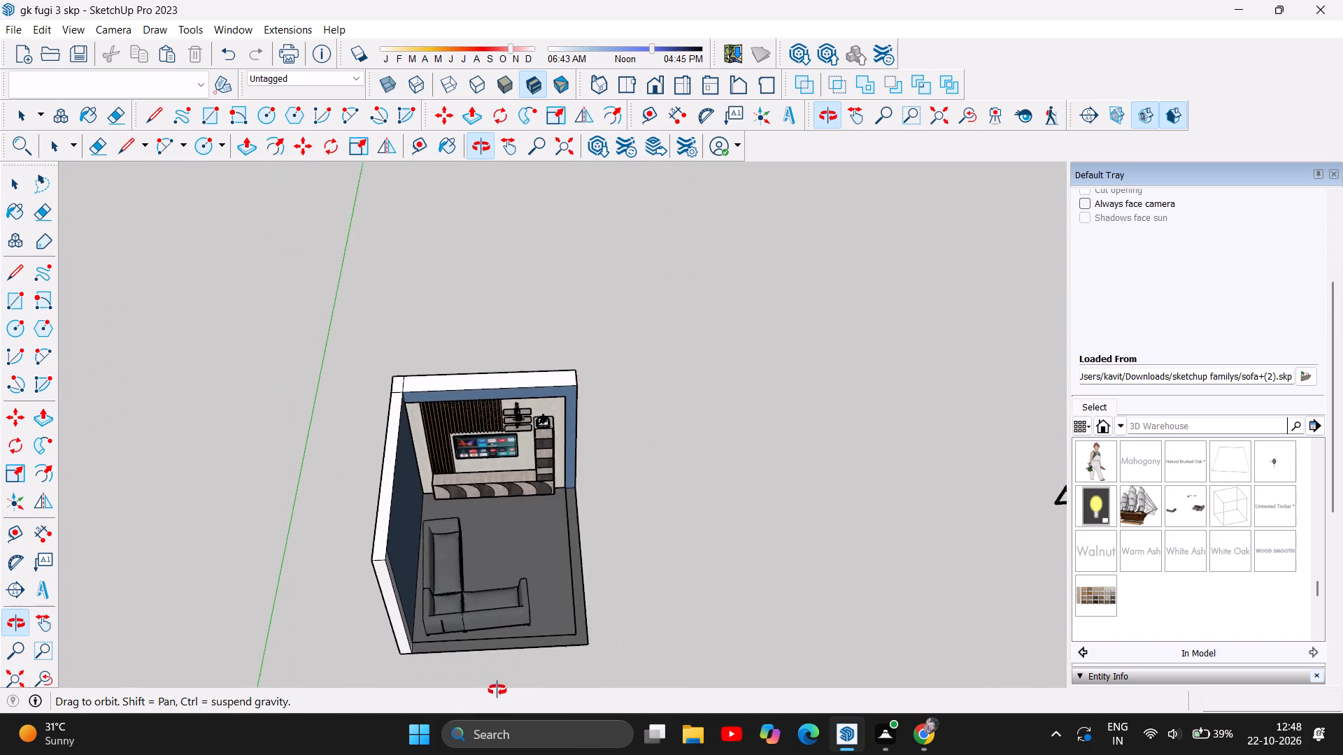
left_click_drag(497, 690, 243, 596)
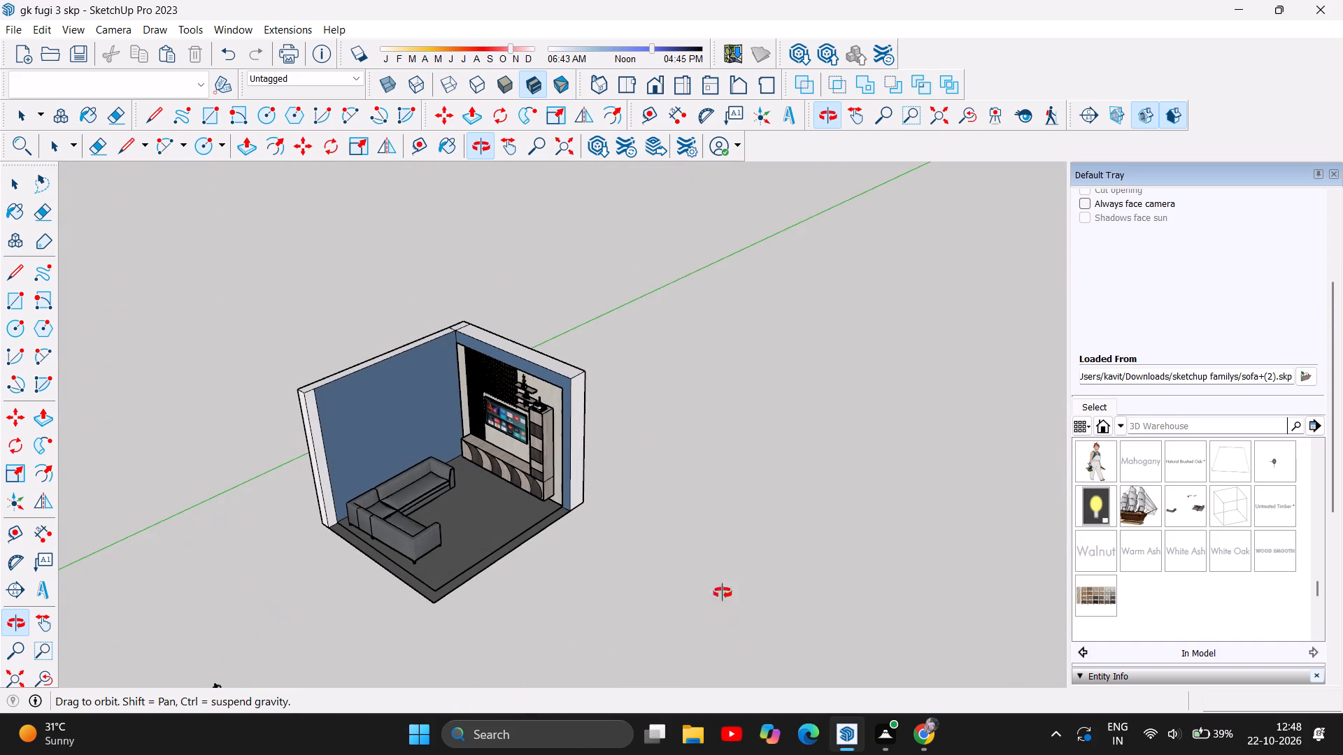
left_click_drag(724, 582, 400, 556)
Inspect the sofa up close along the side wall, checking its backrest, corner and position facing the TV unit.
scroll(431, 405, "up", 16)
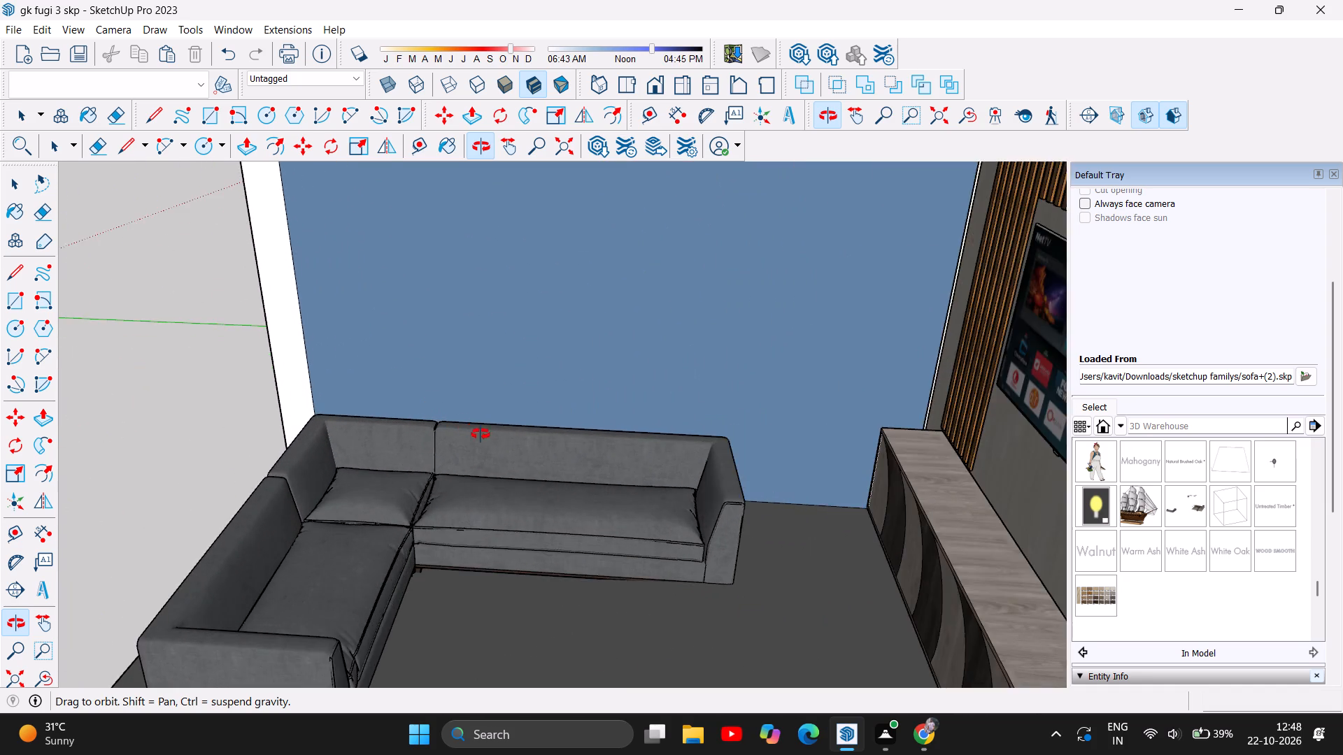
scroll(493, 438, "up", 6)
left_click_drag(552, 543, 636, 612)
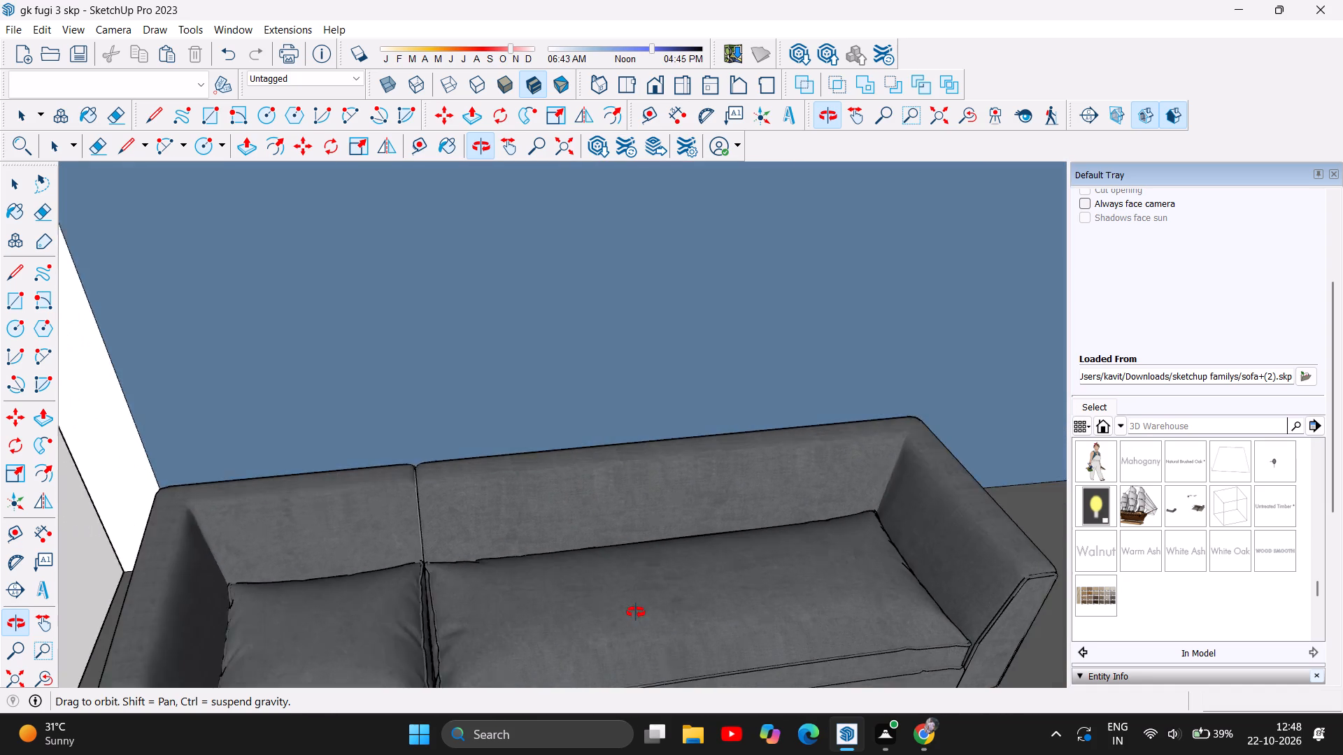
left_click_drag(636, 612, 681, 619)
left_click_drag(548, 554, 821, 481)
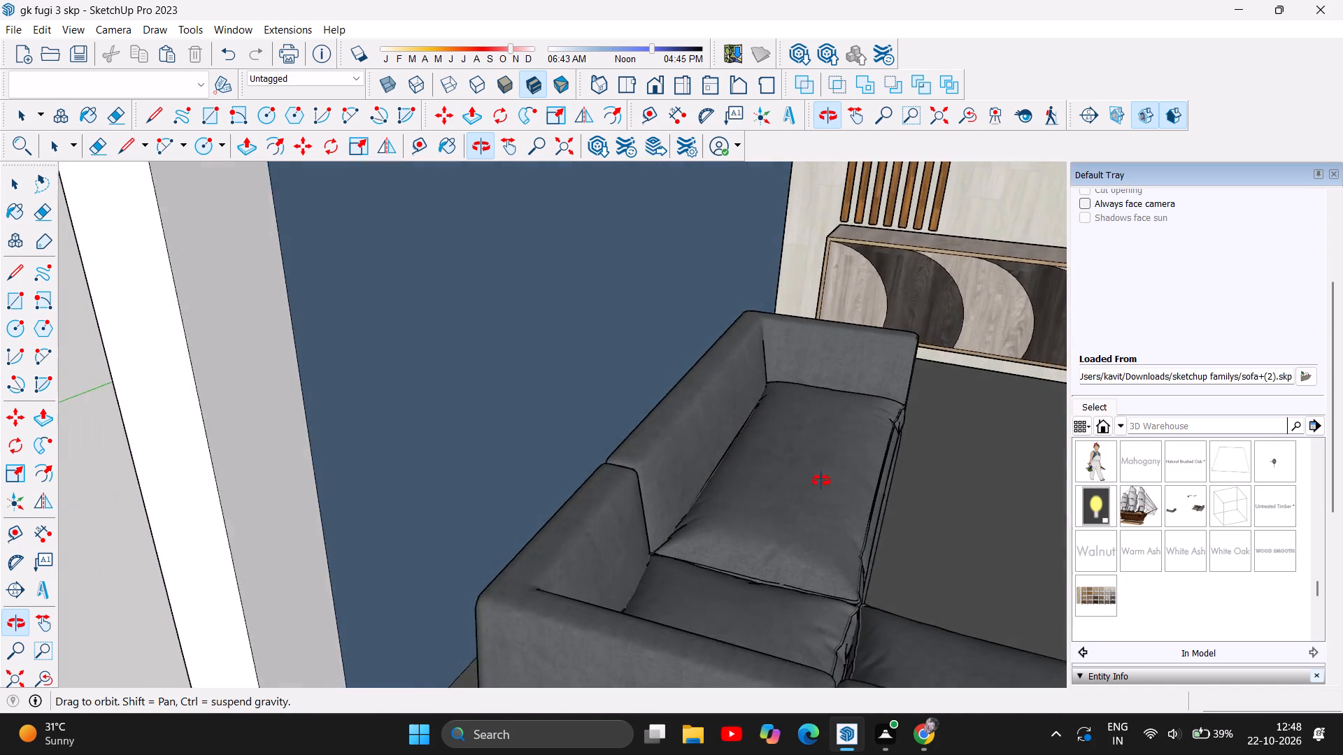
left_click_drag(821, 481, 660, 340)
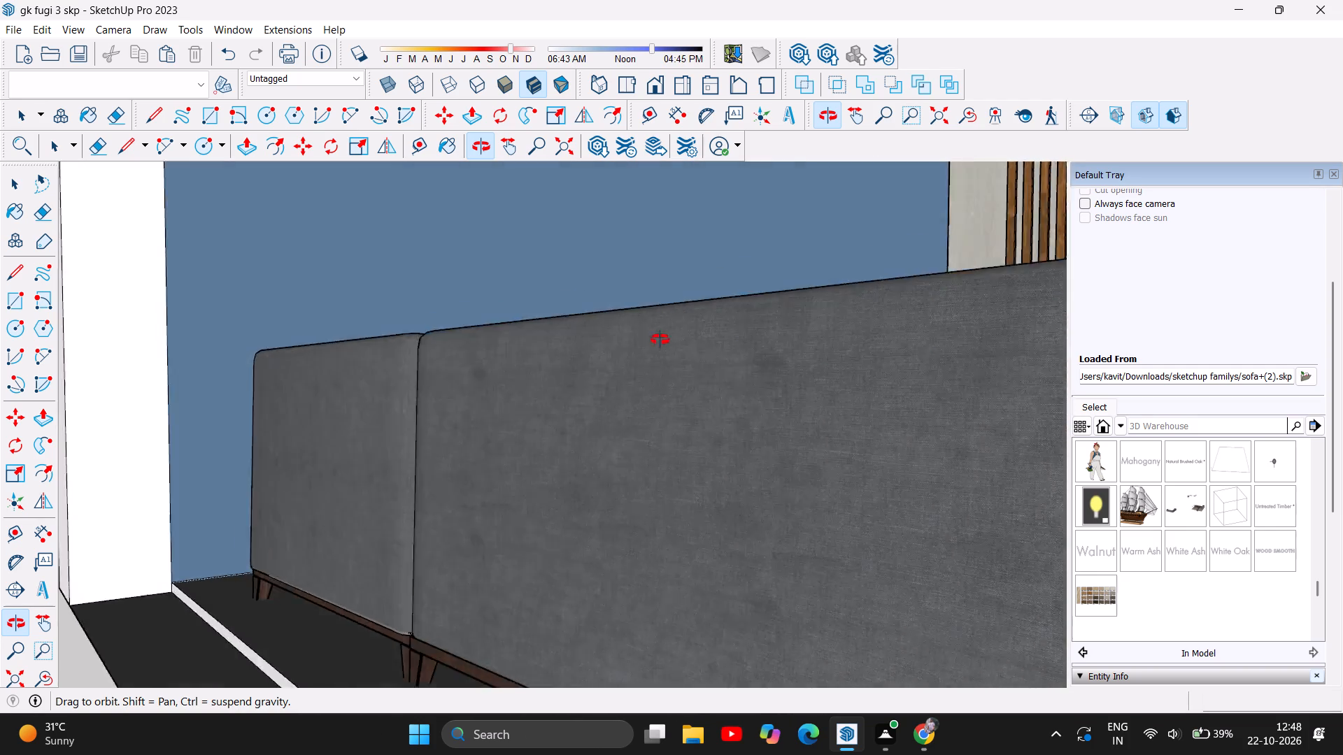
left_click_drag(660, 340, 604, 466)
scroll(653, 381, "down", 5)
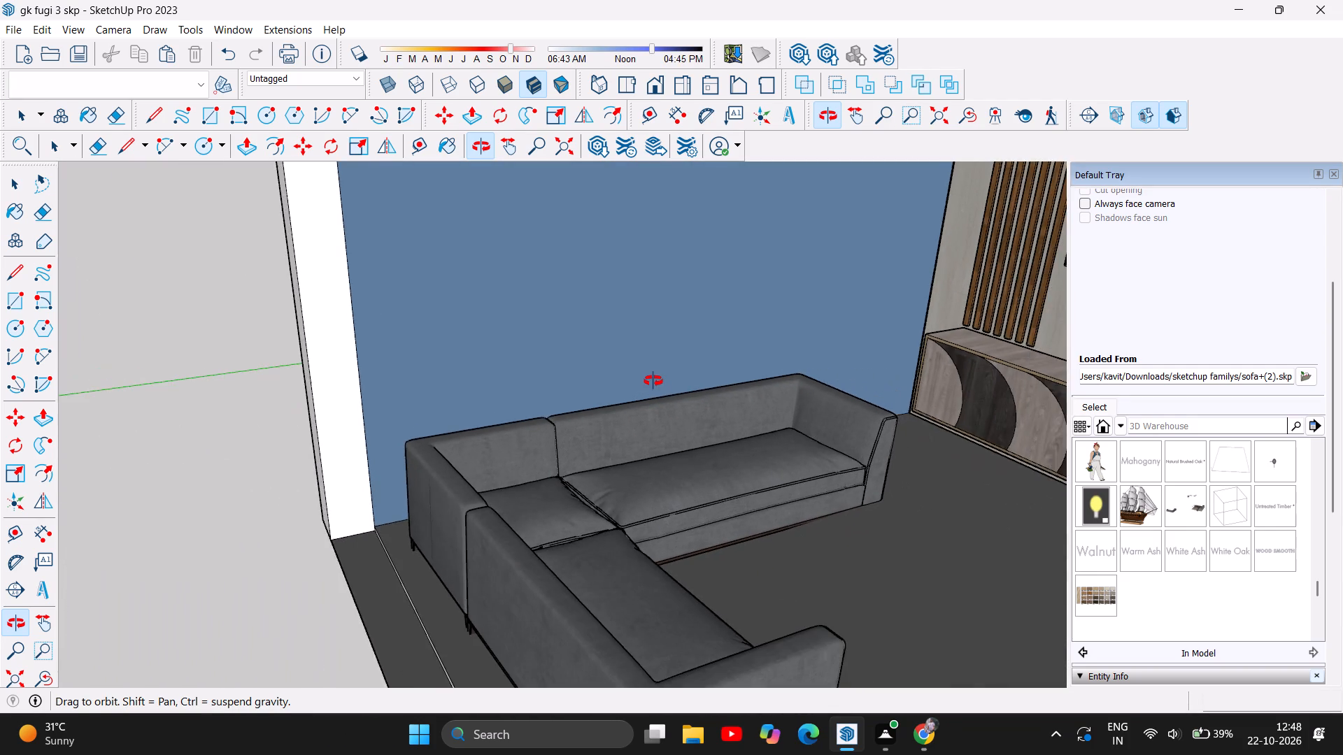
scroll(653, 381, "down", 3)
left_click_drag(699, 408, 967, 394)
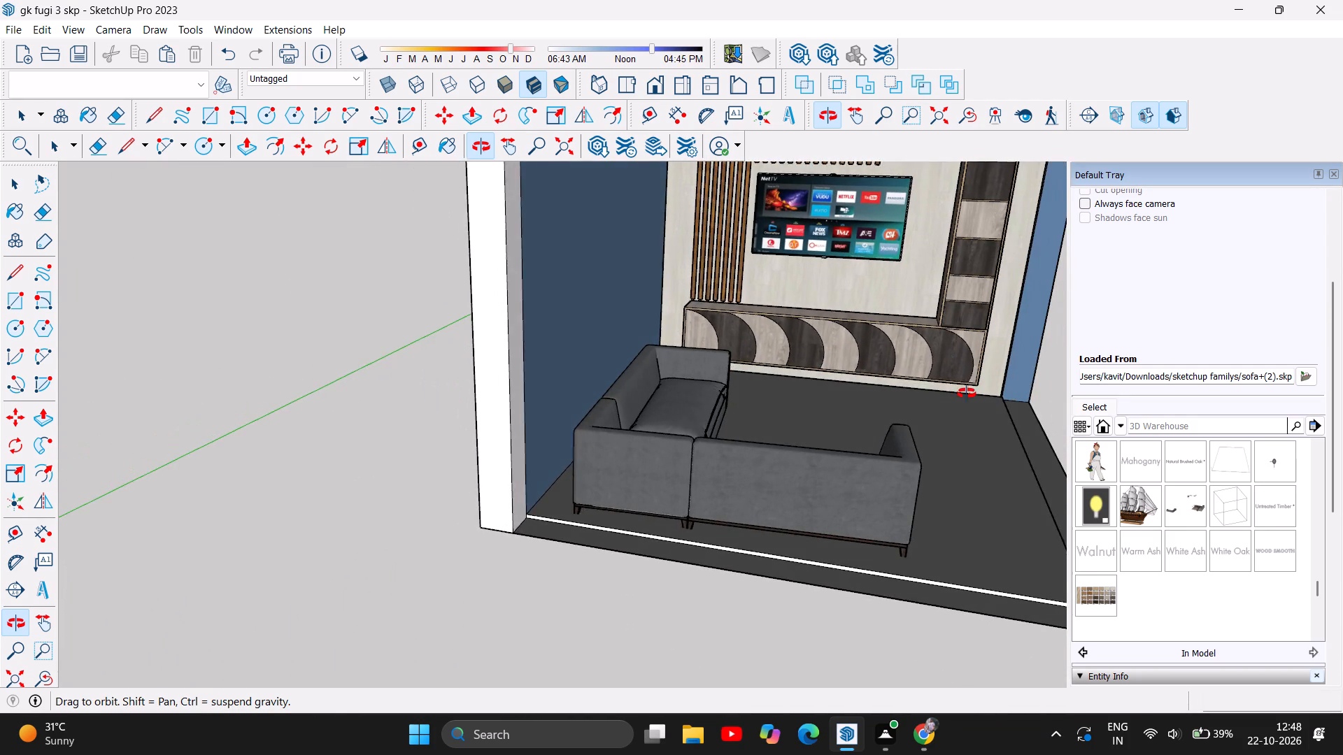
left_click_drag(967, 394, 975, 309)
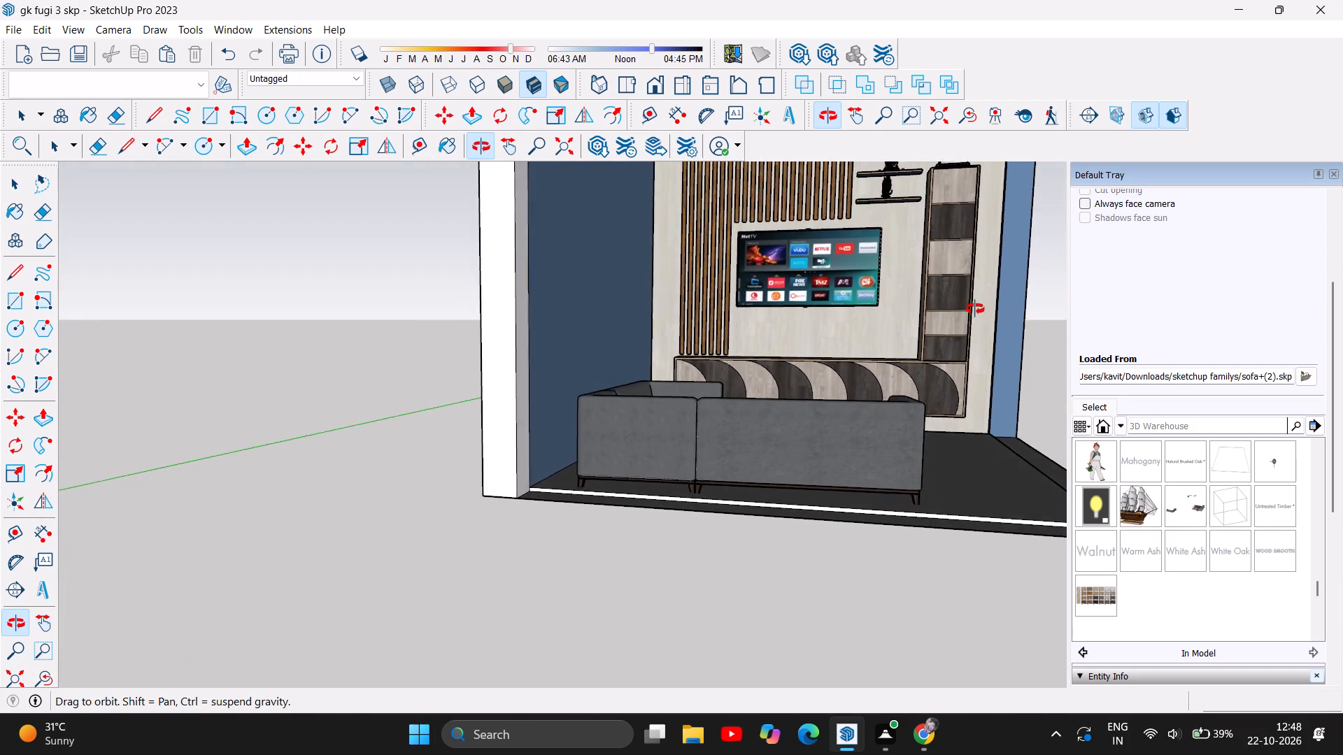
left_click_drag(975, 309, 858, 319)
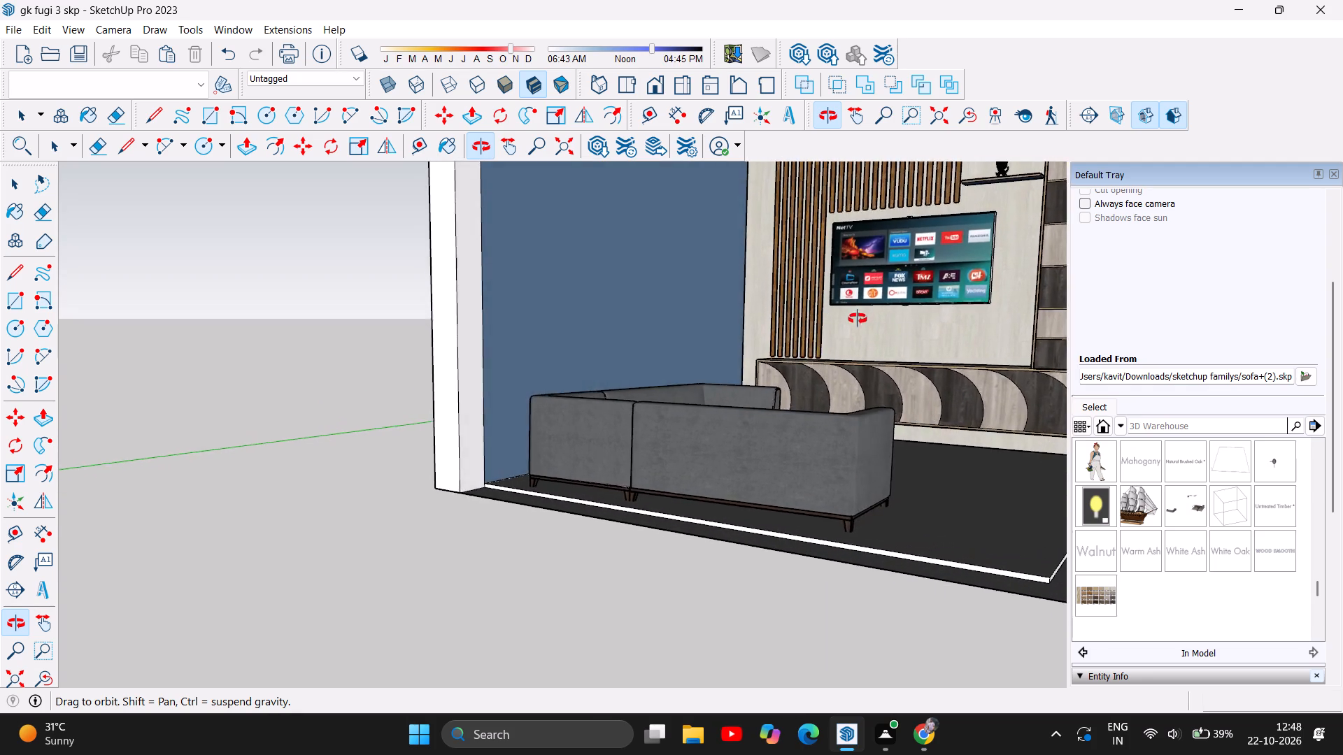
left_click_drag(858, 319, 988, 476)
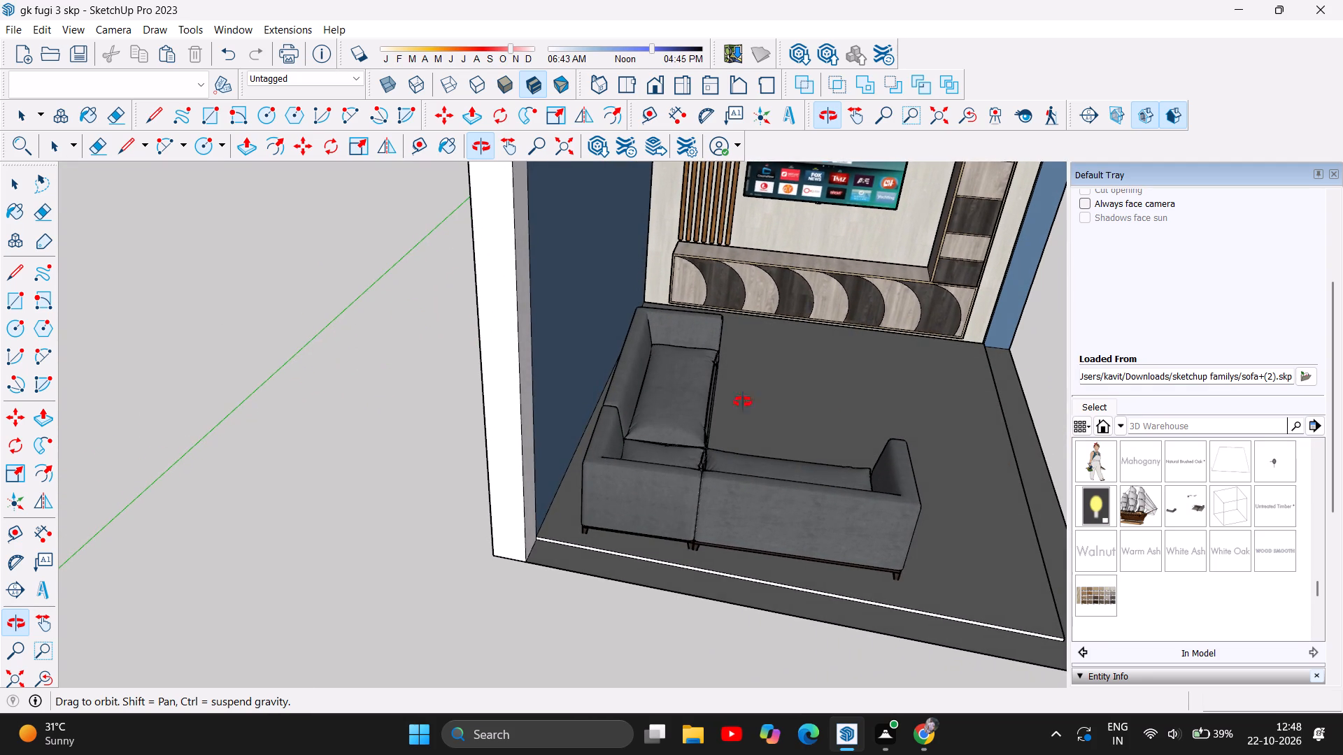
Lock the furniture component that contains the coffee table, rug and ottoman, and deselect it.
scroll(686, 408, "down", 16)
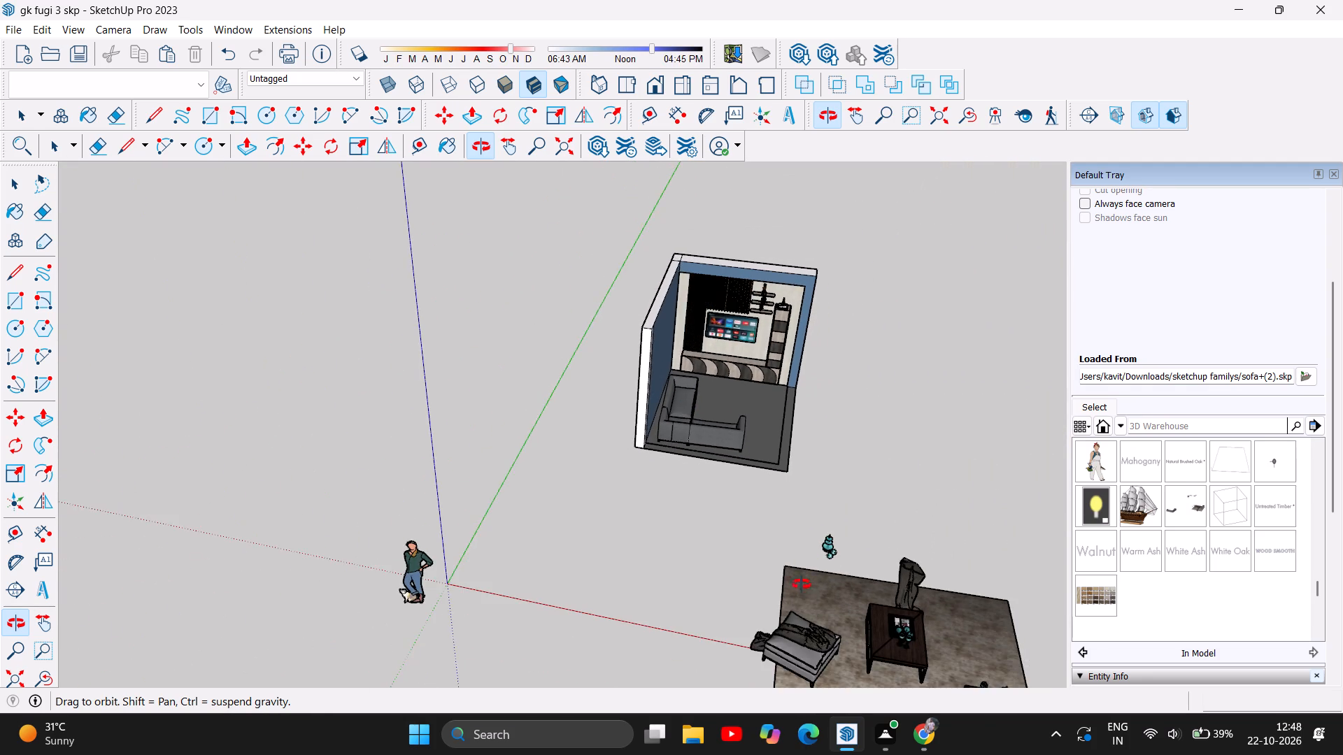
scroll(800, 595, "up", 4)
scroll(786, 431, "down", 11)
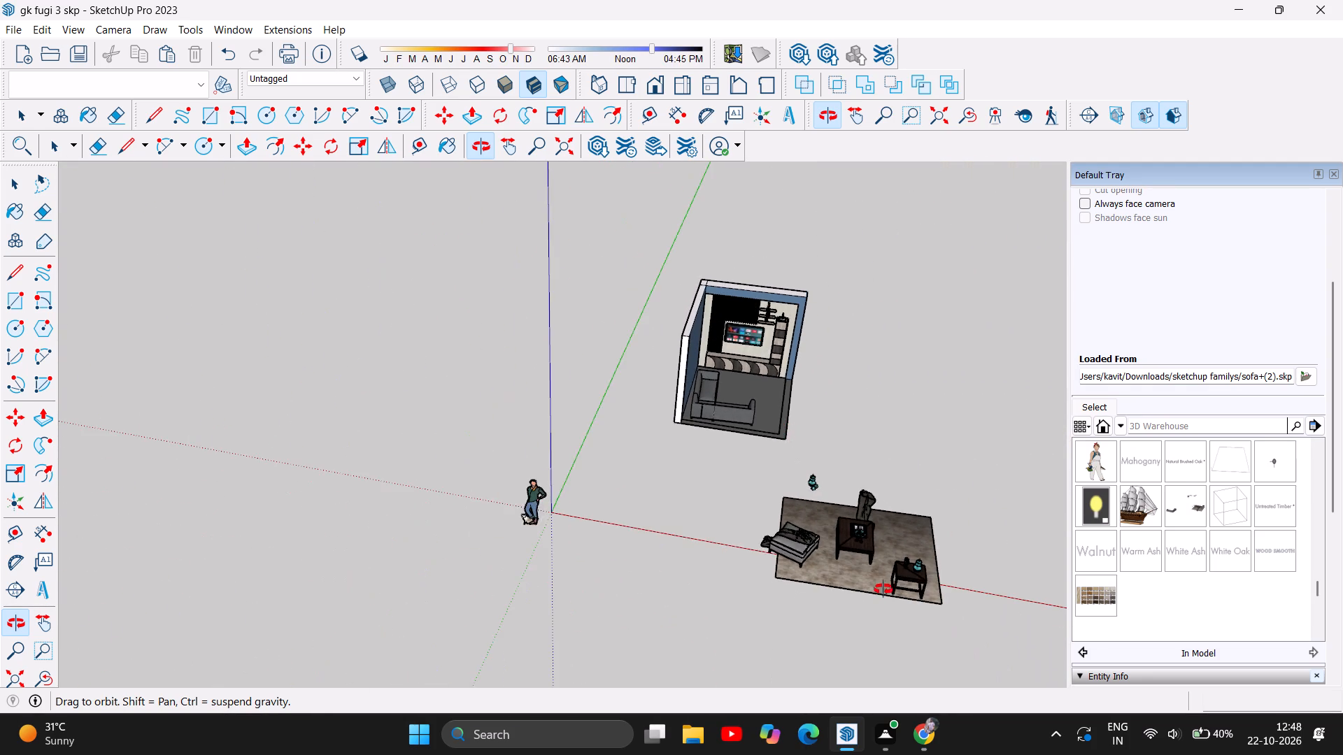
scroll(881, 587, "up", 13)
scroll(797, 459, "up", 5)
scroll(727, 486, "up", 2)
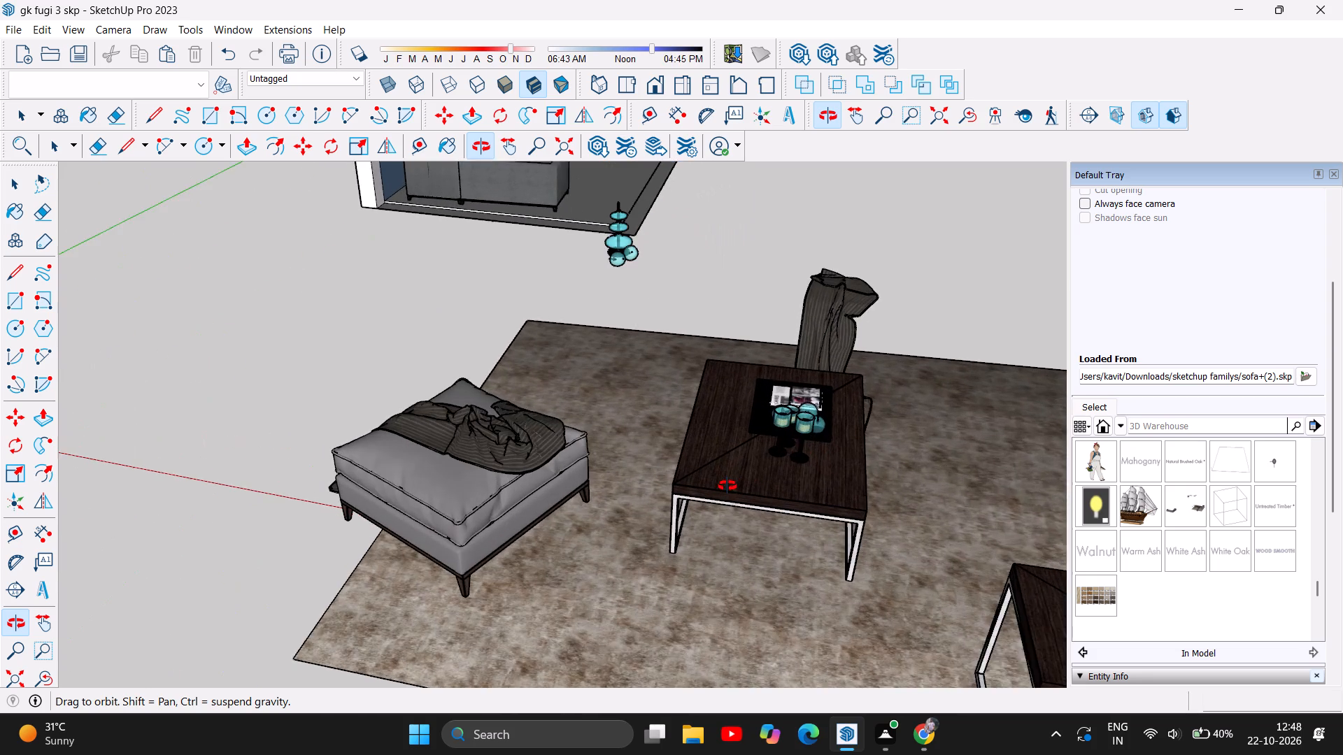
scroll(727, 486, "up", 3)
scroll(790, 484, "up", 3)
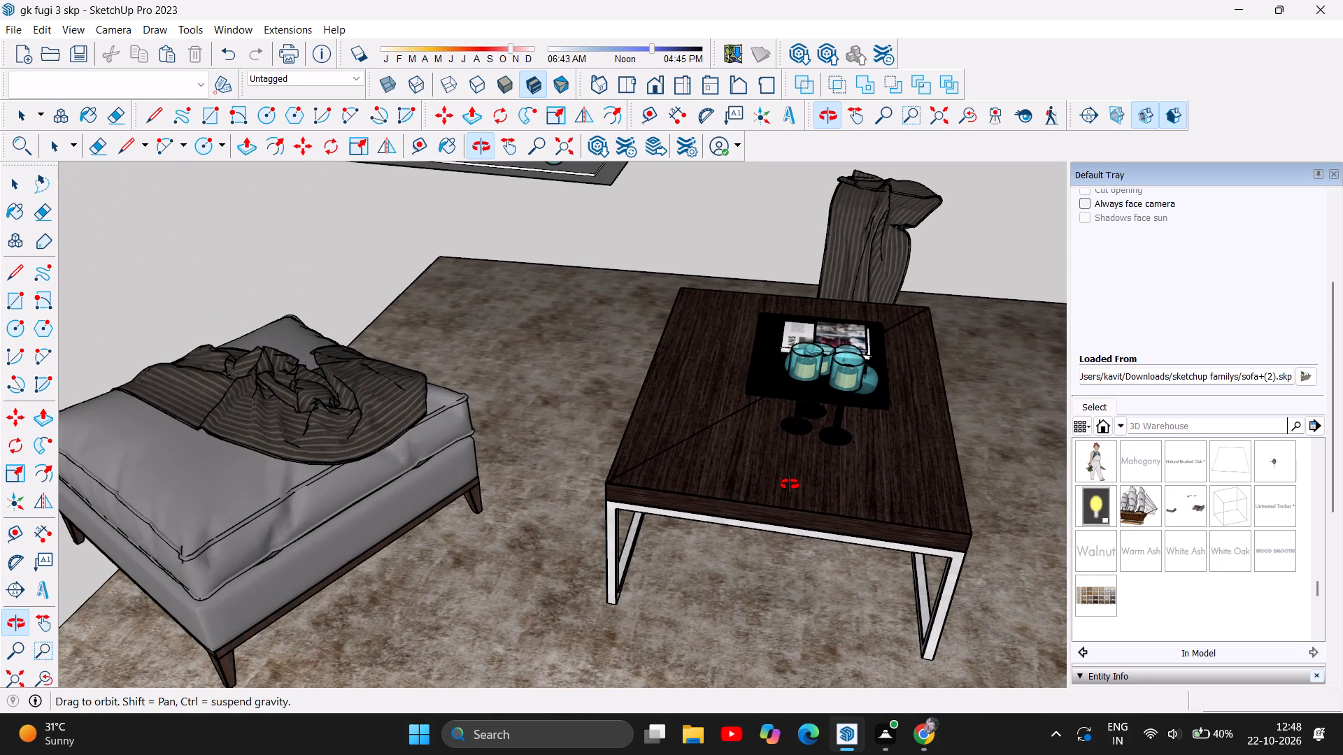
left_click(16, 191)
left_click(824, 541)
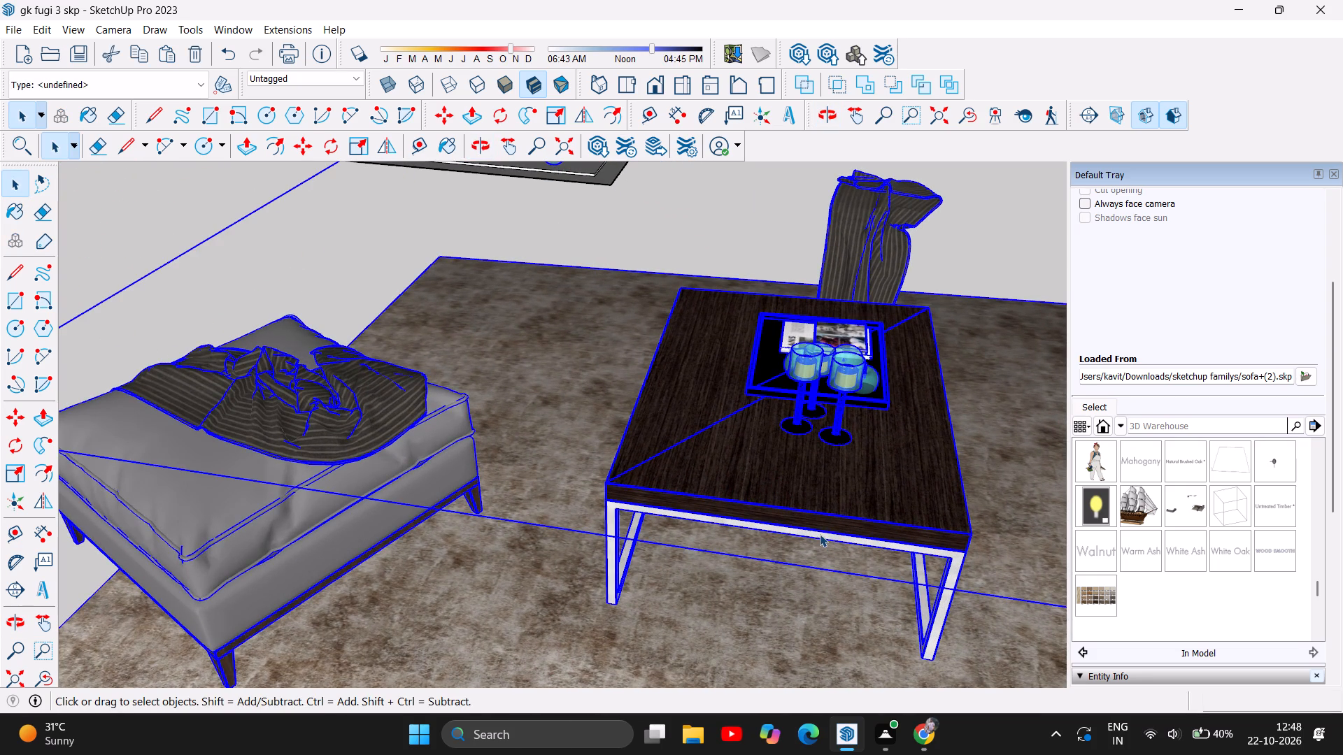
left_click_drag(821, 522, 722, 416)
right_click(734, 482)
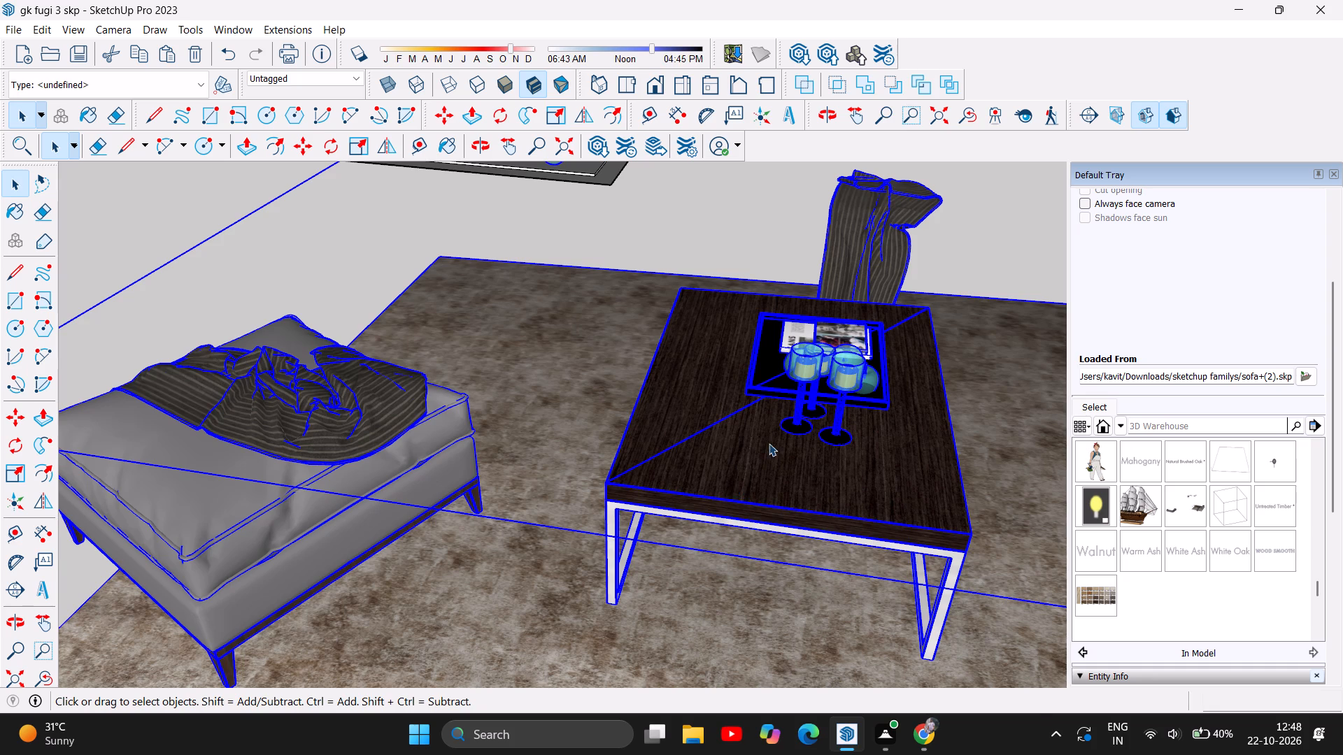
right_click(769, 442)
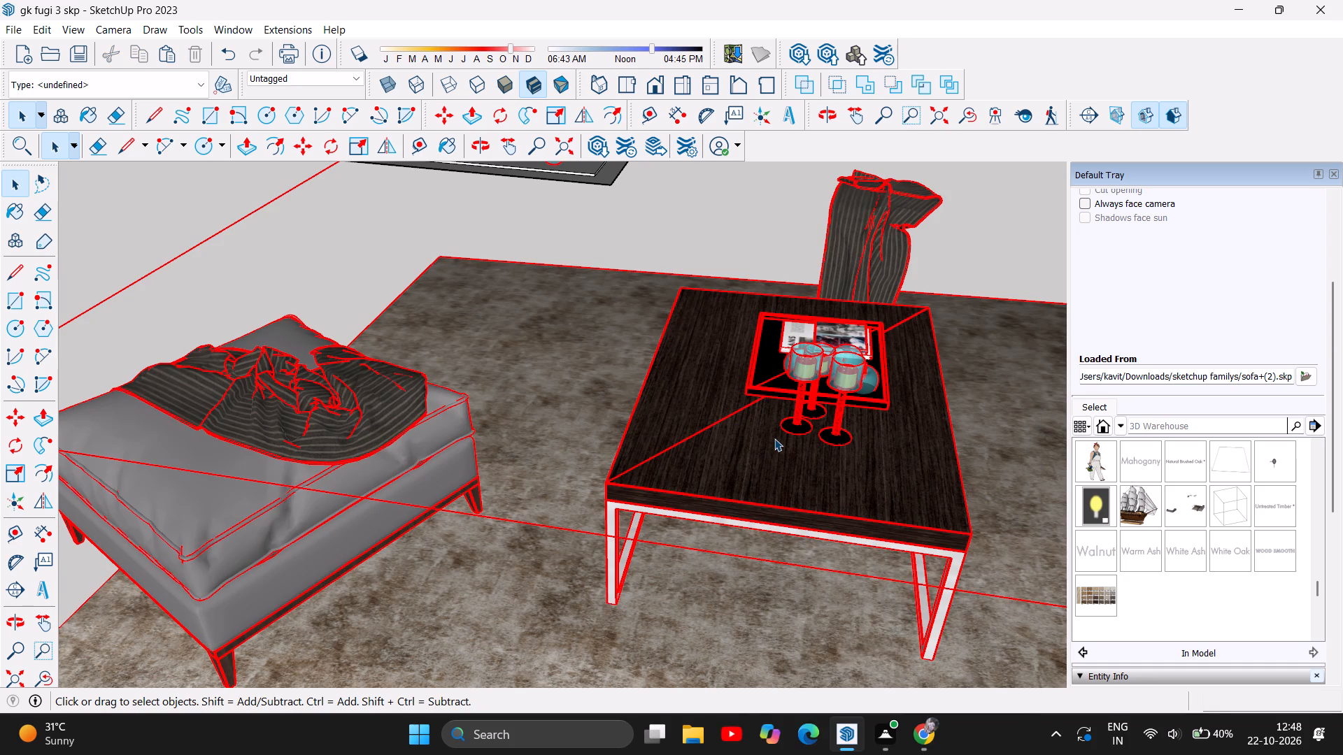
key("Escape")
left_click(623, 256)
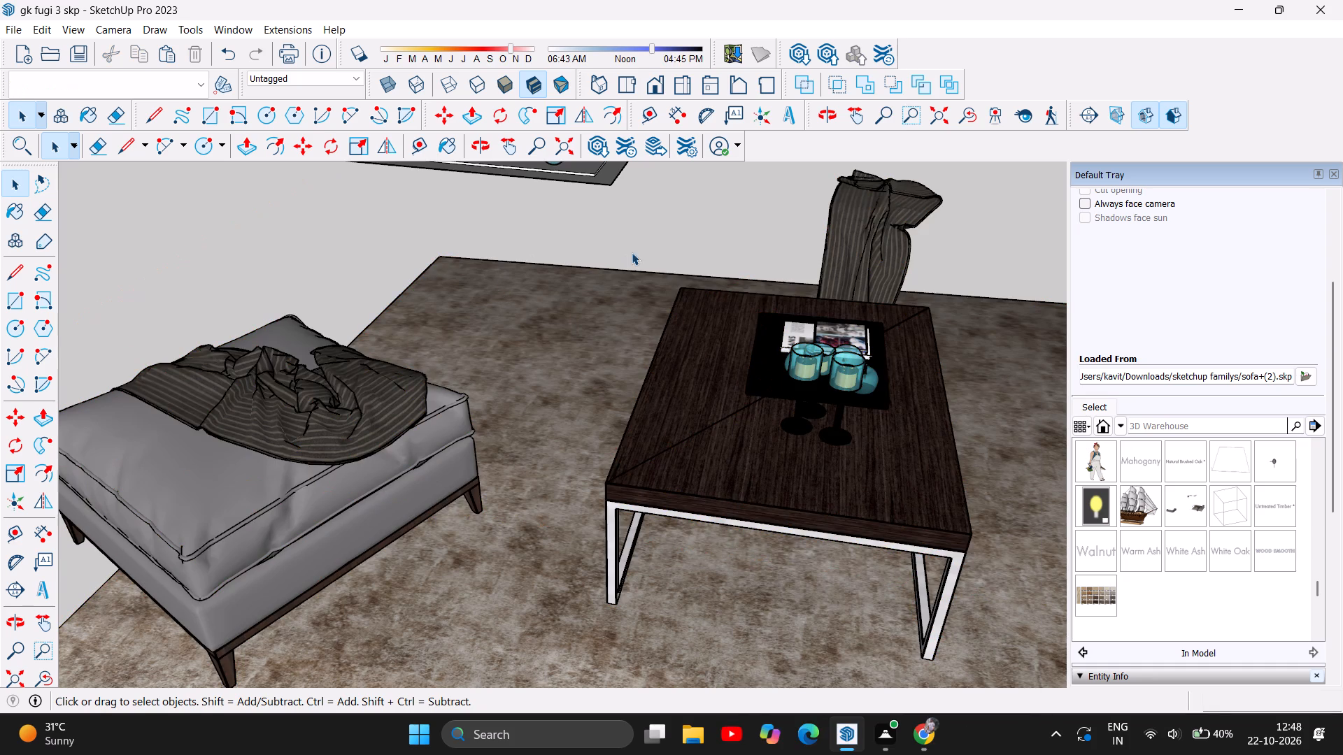
Unlock the furniture component containing the coffee table and open it for editing.
left_click(714, 422)
right_click(724, 488)
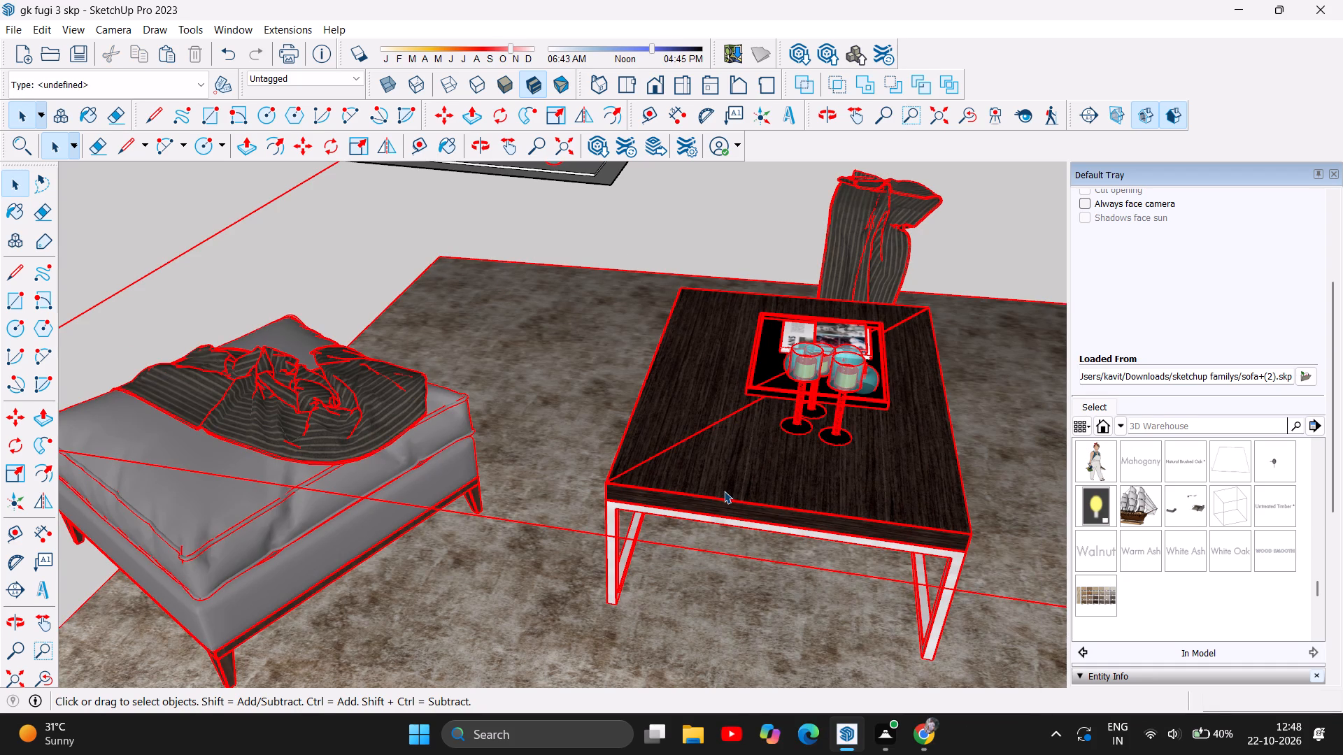
right_click(753, 487)
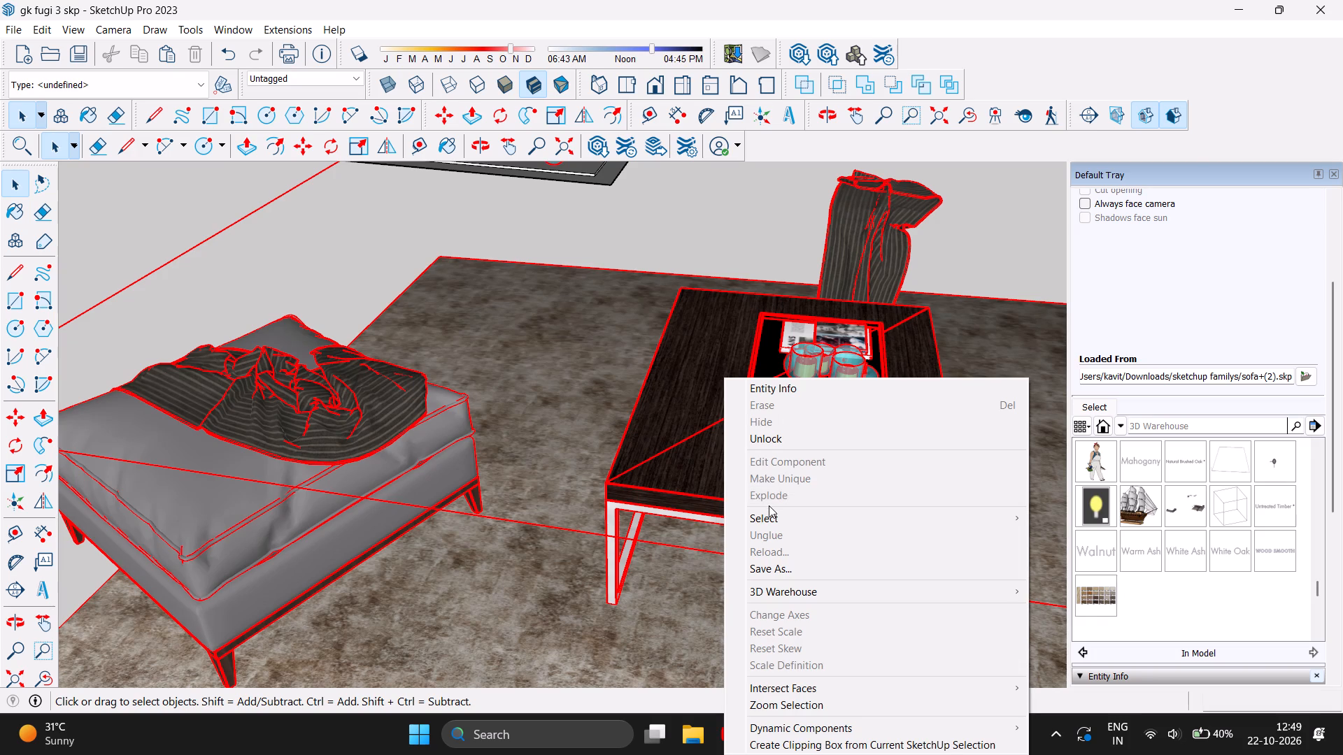
left_click(786, 440)
scroll(786, 440, "up", 1)
right_click(780, 445)
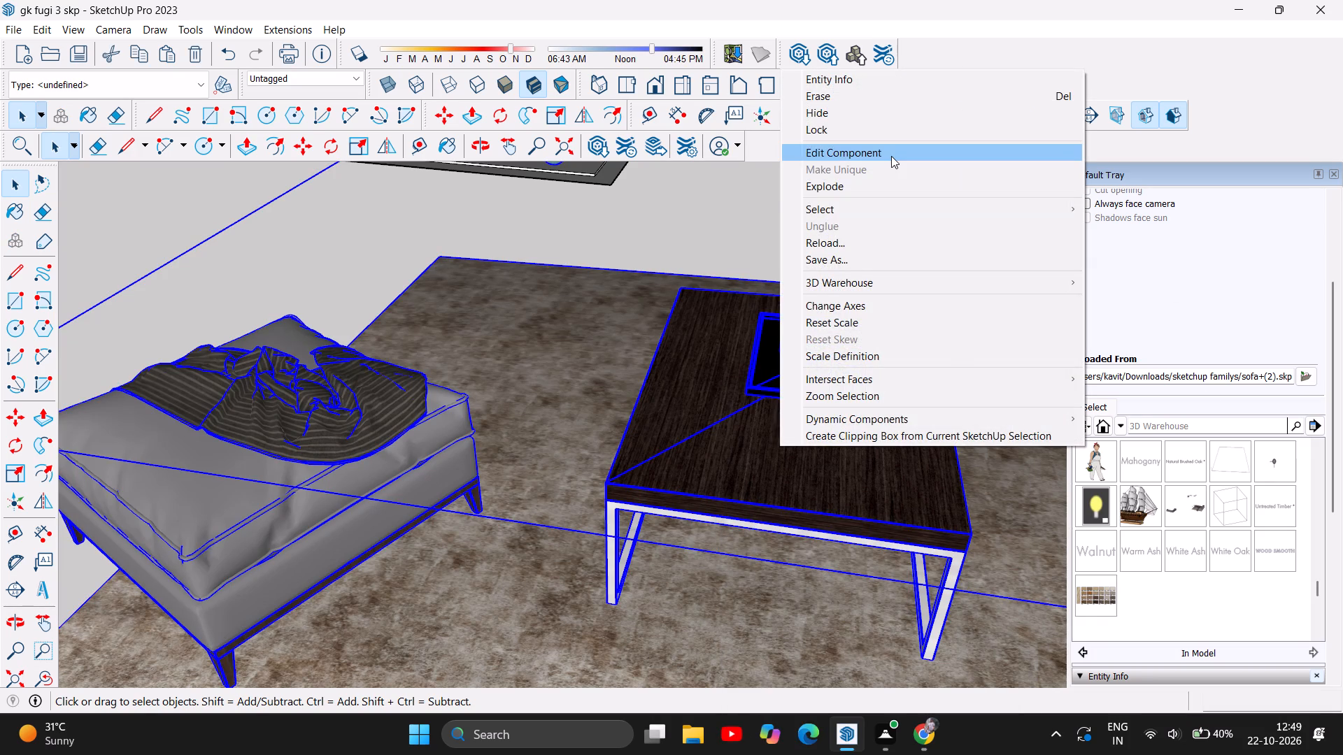
left_click(891, 156)
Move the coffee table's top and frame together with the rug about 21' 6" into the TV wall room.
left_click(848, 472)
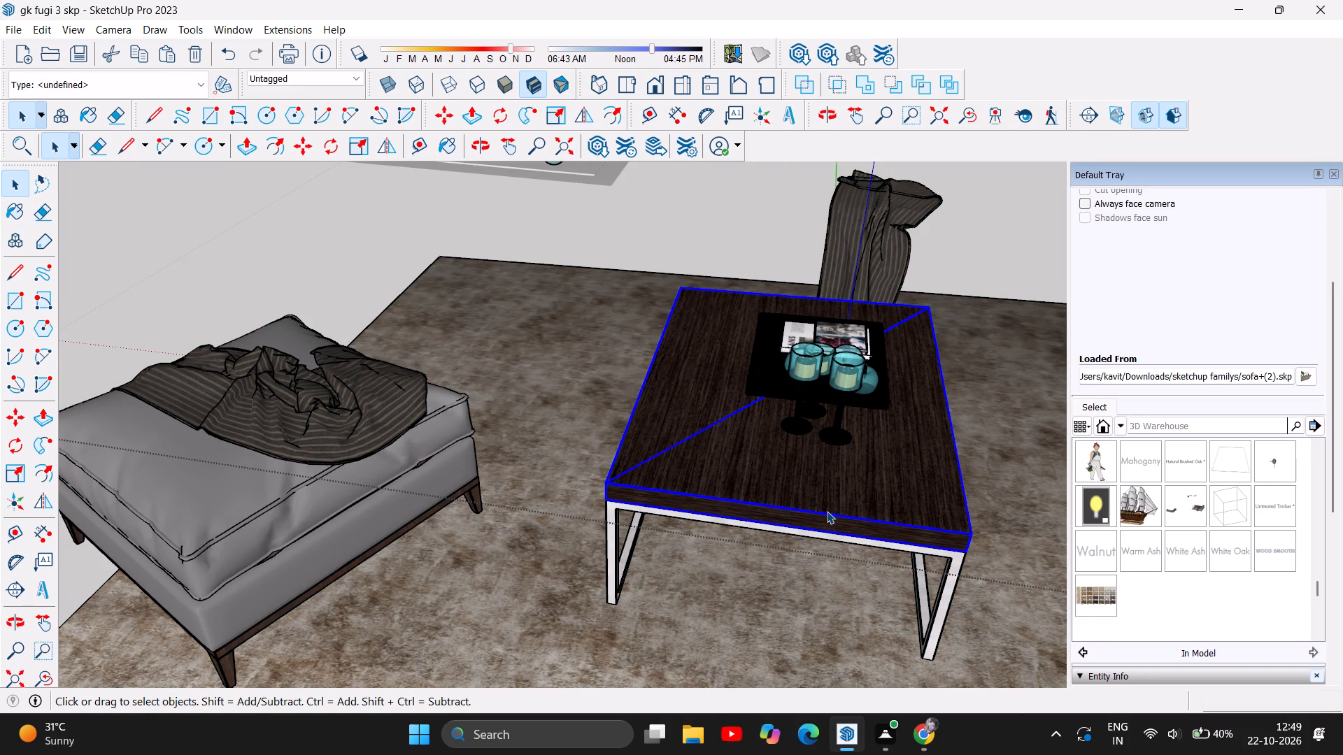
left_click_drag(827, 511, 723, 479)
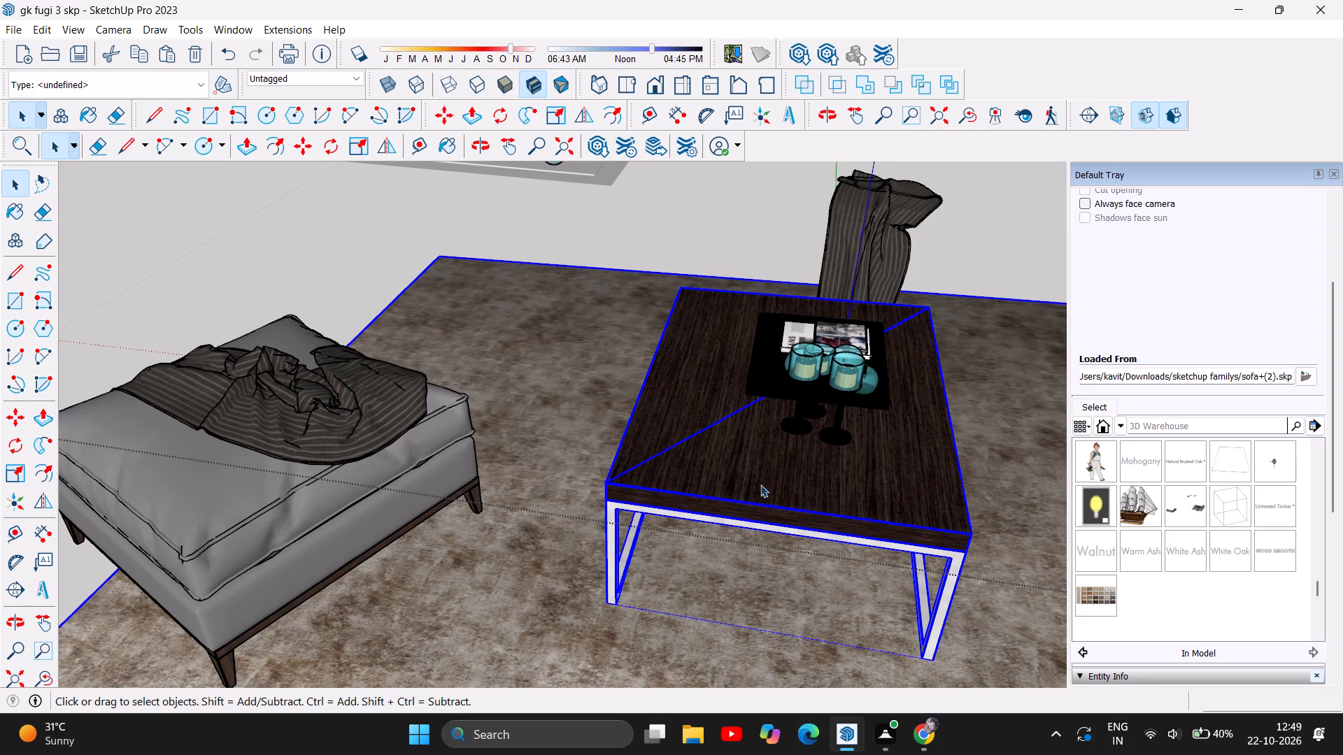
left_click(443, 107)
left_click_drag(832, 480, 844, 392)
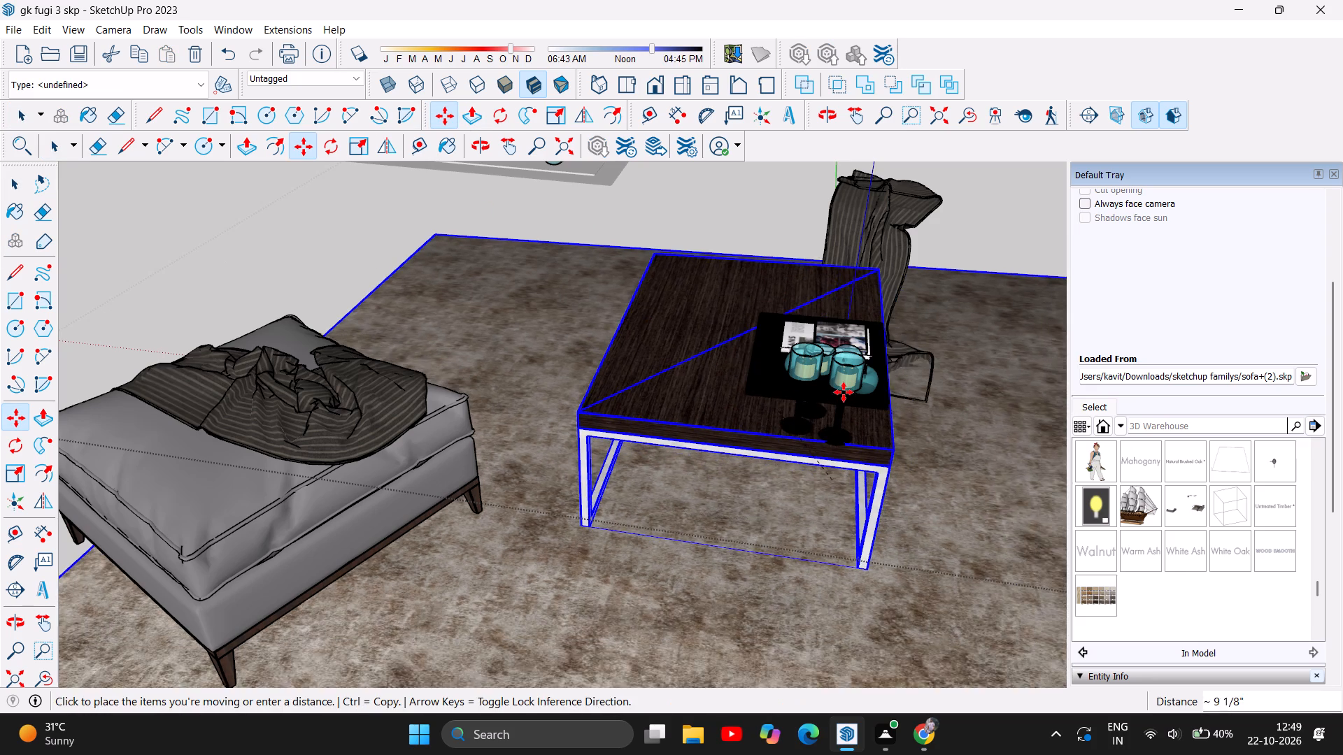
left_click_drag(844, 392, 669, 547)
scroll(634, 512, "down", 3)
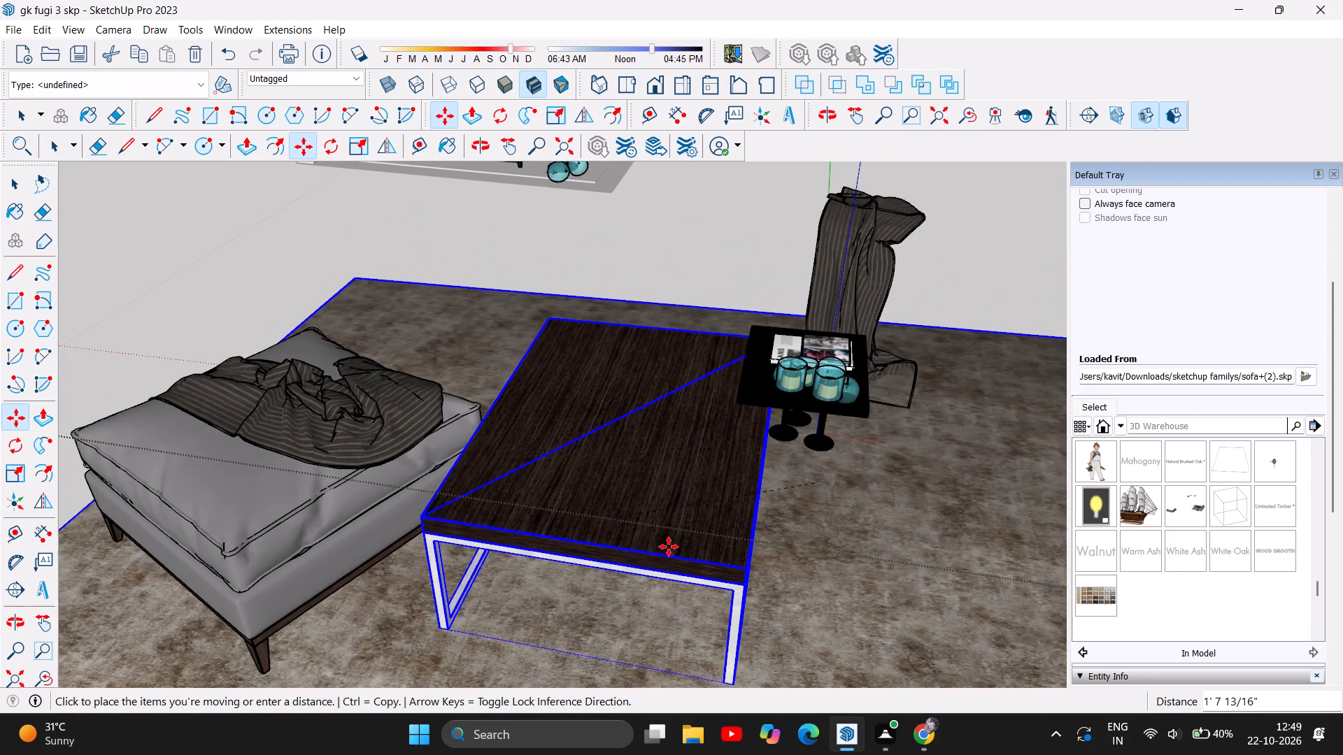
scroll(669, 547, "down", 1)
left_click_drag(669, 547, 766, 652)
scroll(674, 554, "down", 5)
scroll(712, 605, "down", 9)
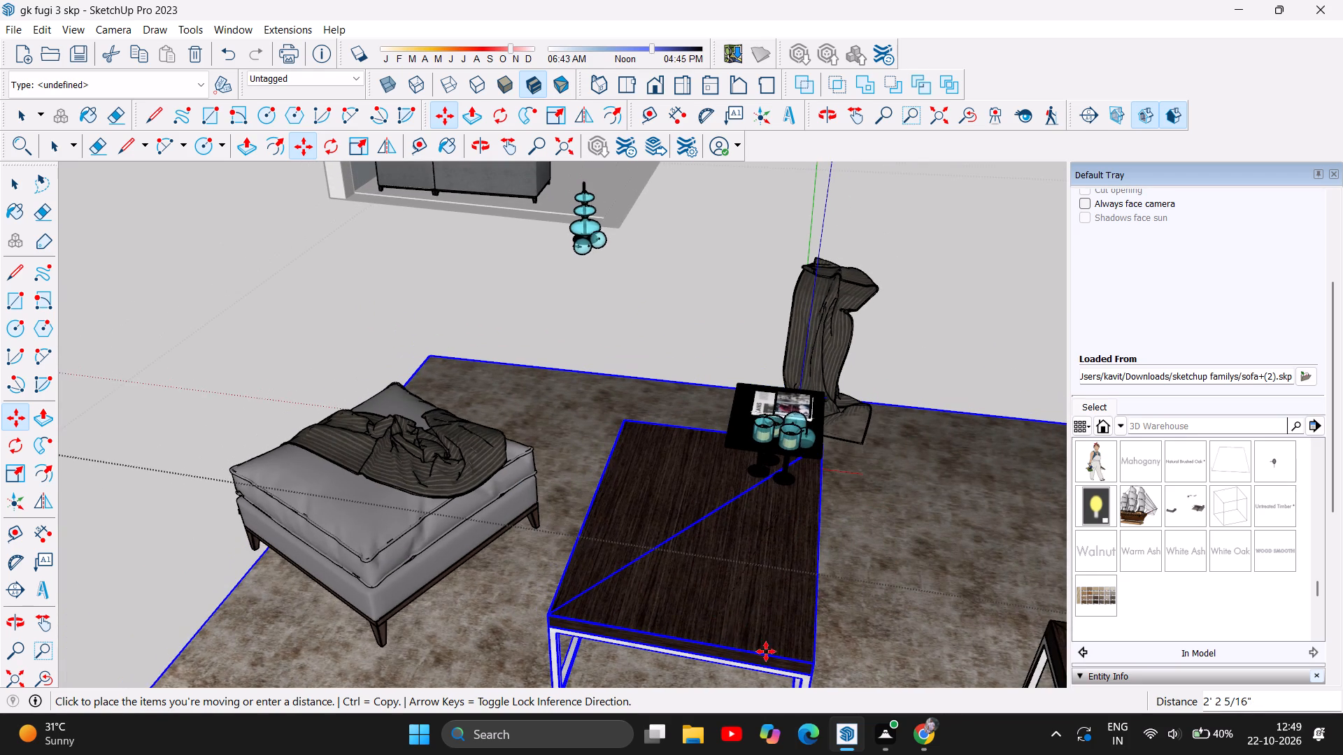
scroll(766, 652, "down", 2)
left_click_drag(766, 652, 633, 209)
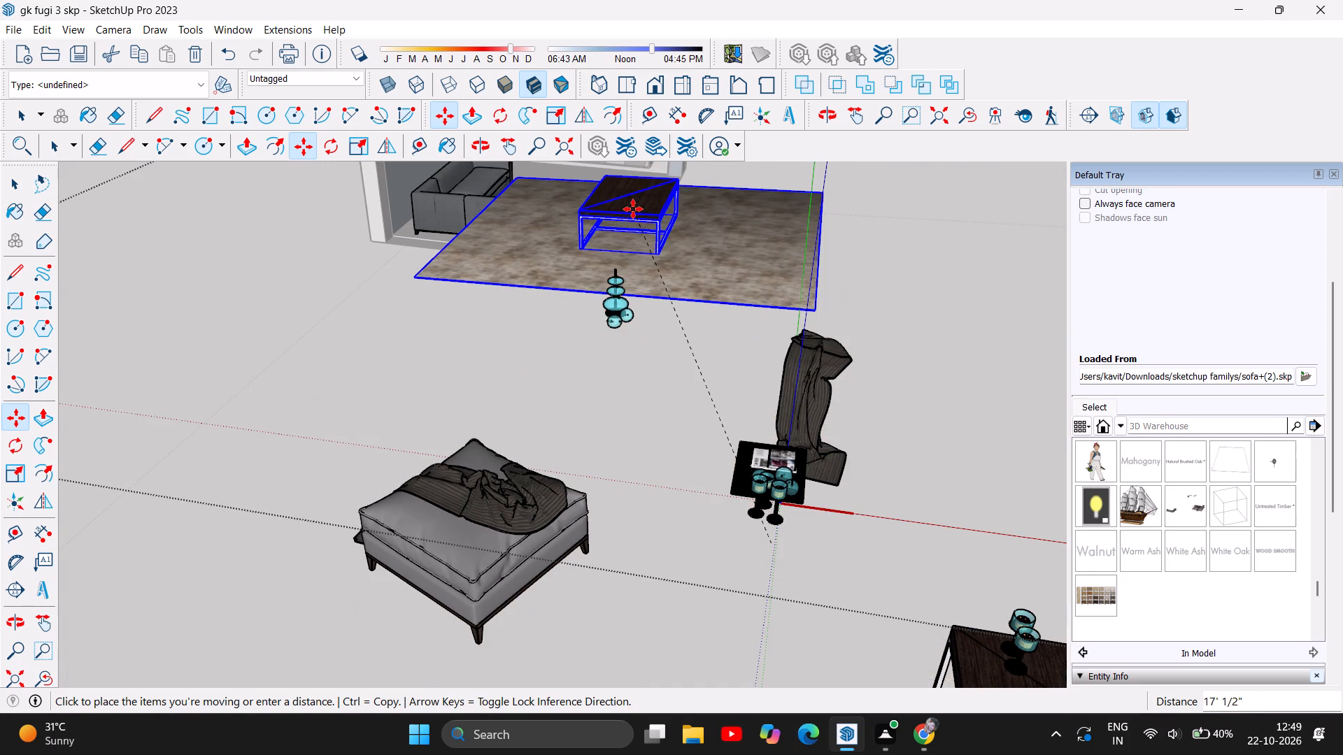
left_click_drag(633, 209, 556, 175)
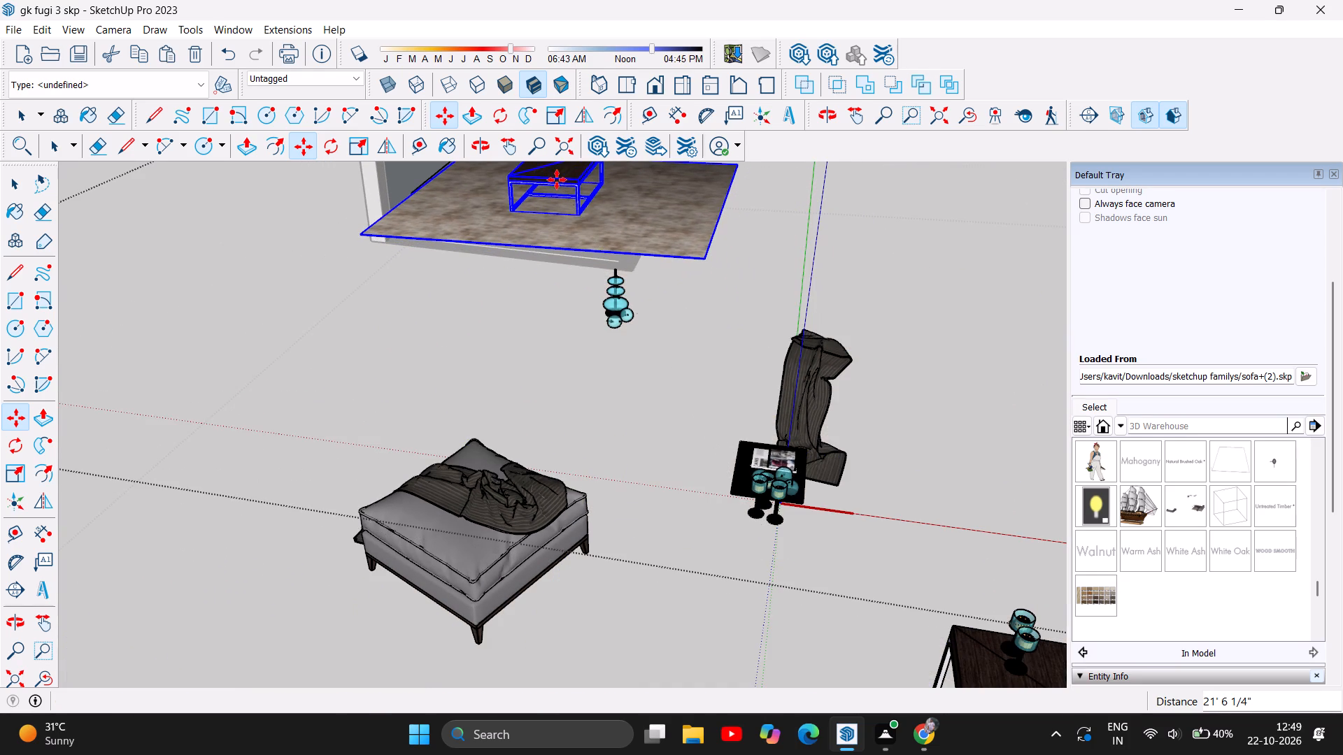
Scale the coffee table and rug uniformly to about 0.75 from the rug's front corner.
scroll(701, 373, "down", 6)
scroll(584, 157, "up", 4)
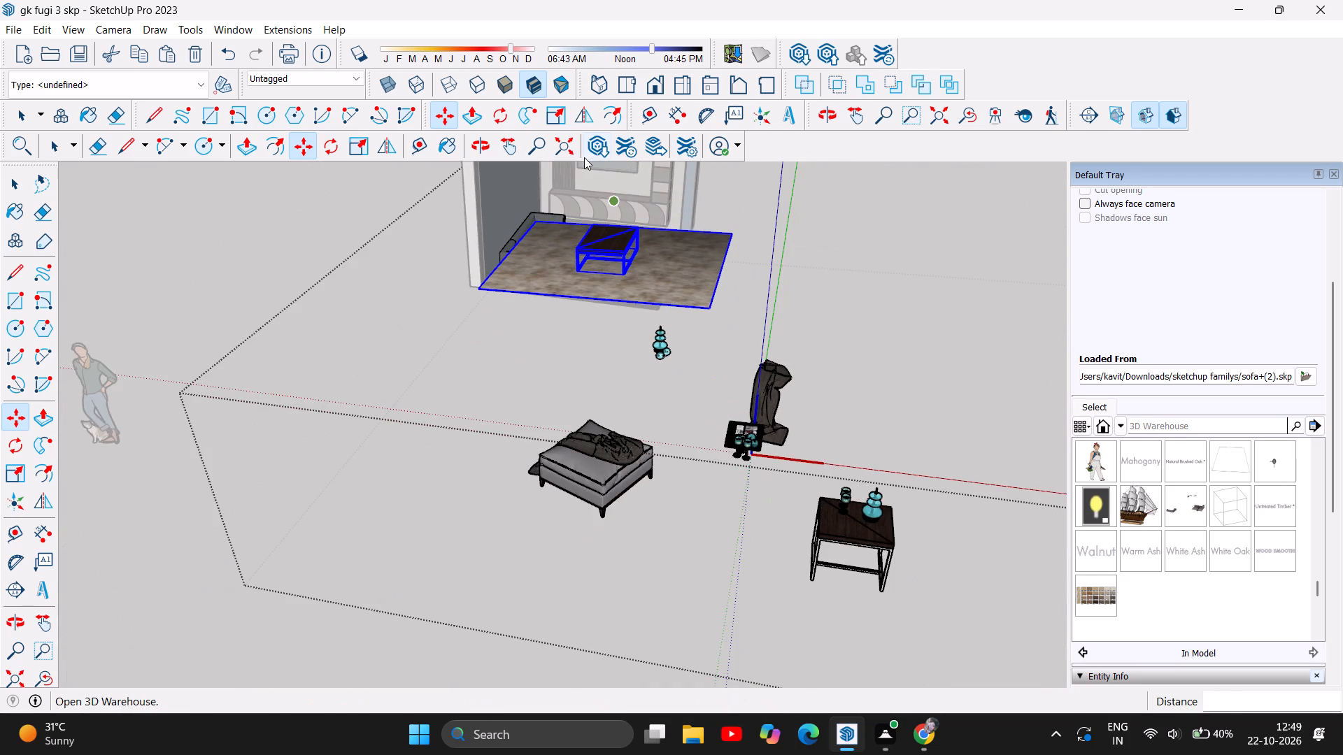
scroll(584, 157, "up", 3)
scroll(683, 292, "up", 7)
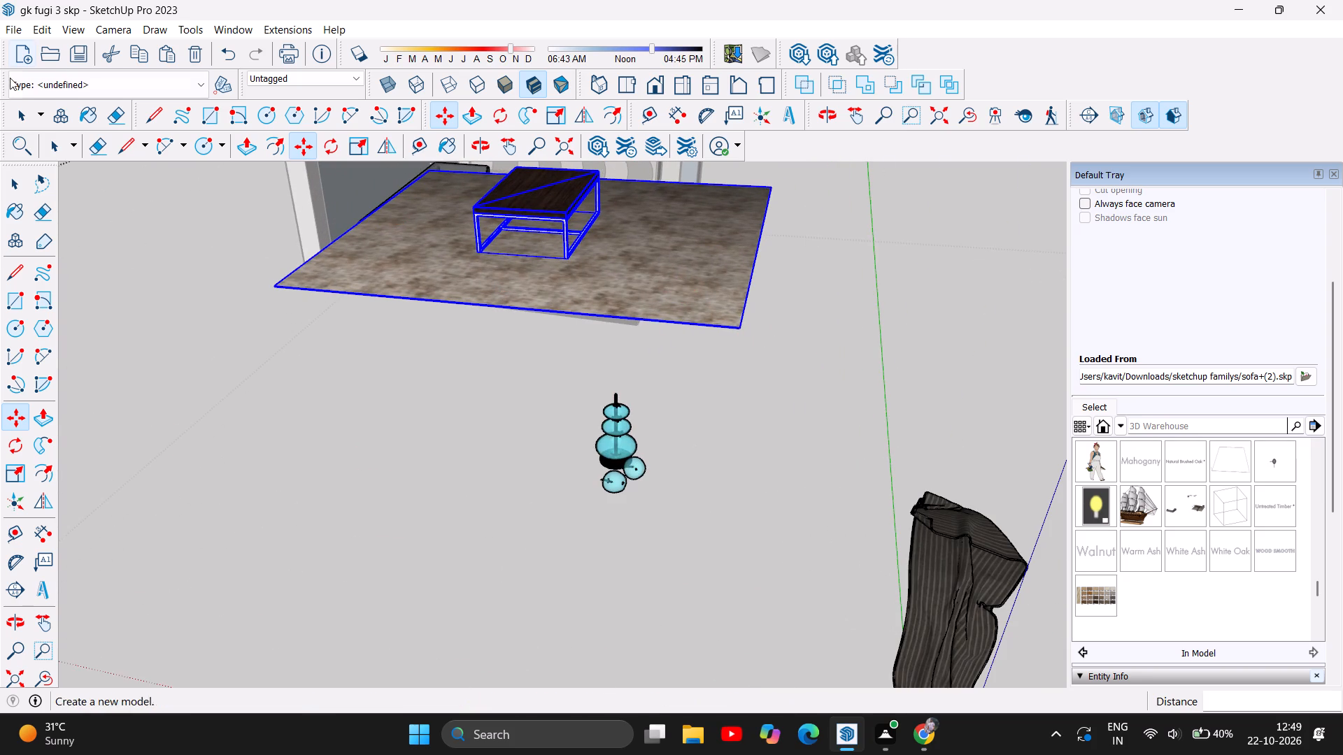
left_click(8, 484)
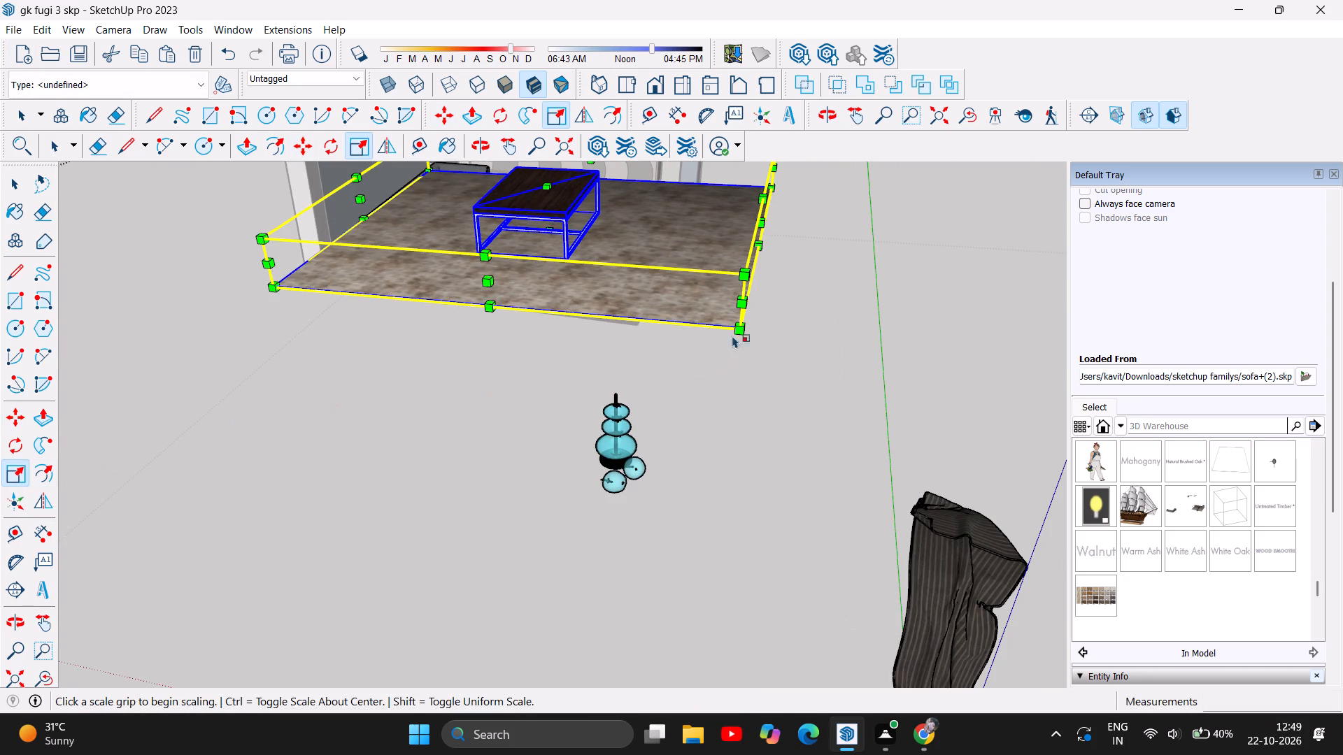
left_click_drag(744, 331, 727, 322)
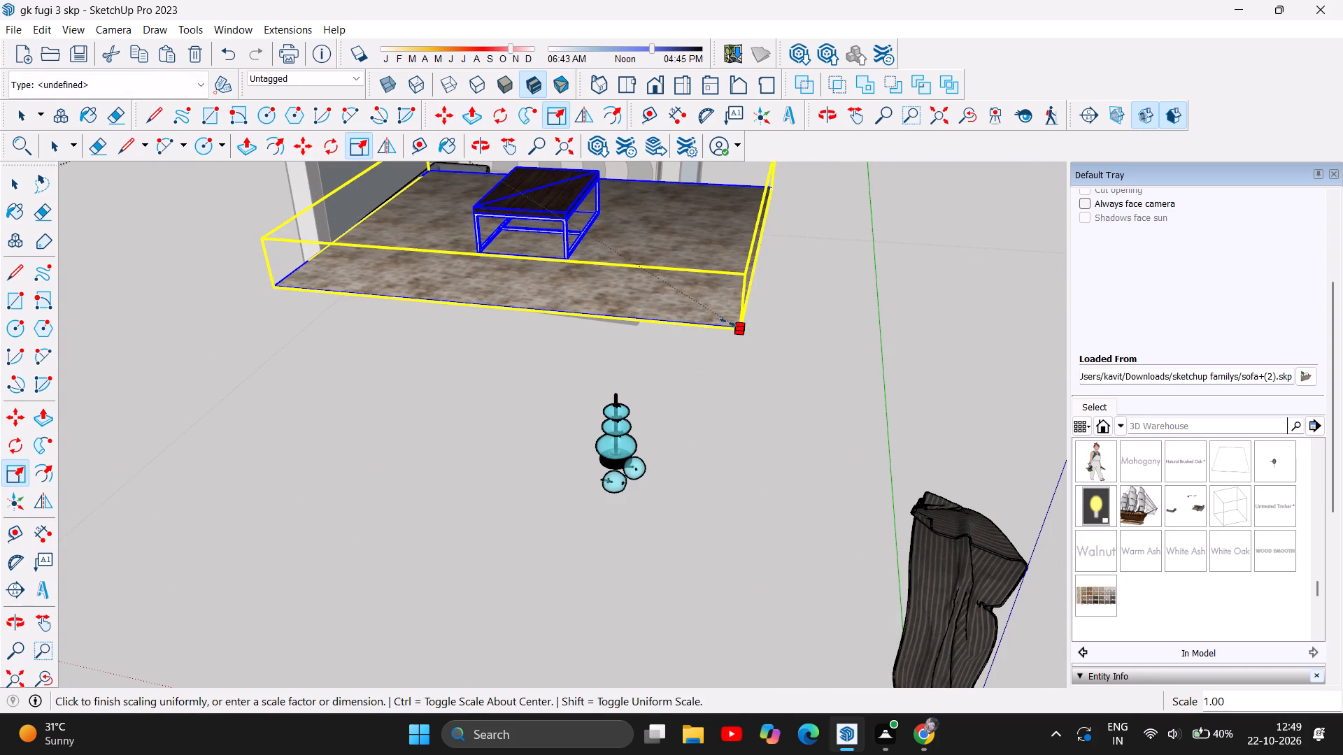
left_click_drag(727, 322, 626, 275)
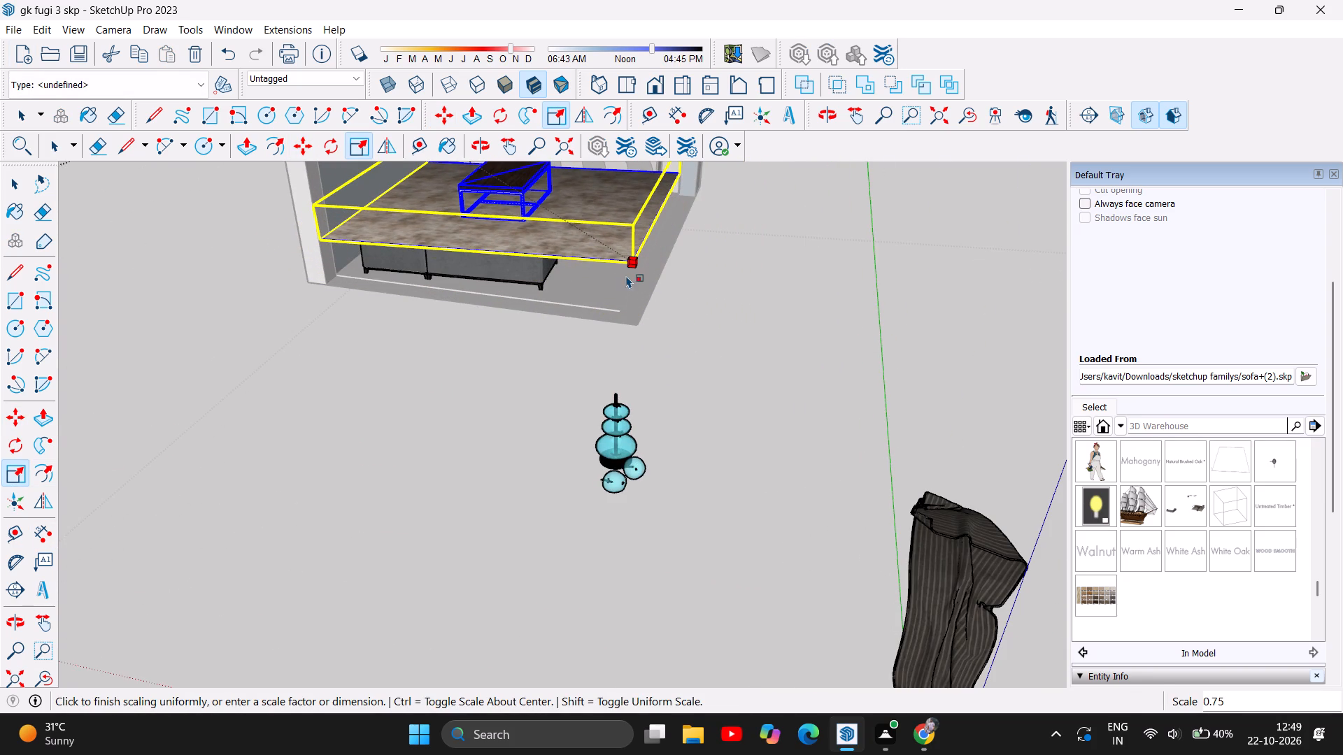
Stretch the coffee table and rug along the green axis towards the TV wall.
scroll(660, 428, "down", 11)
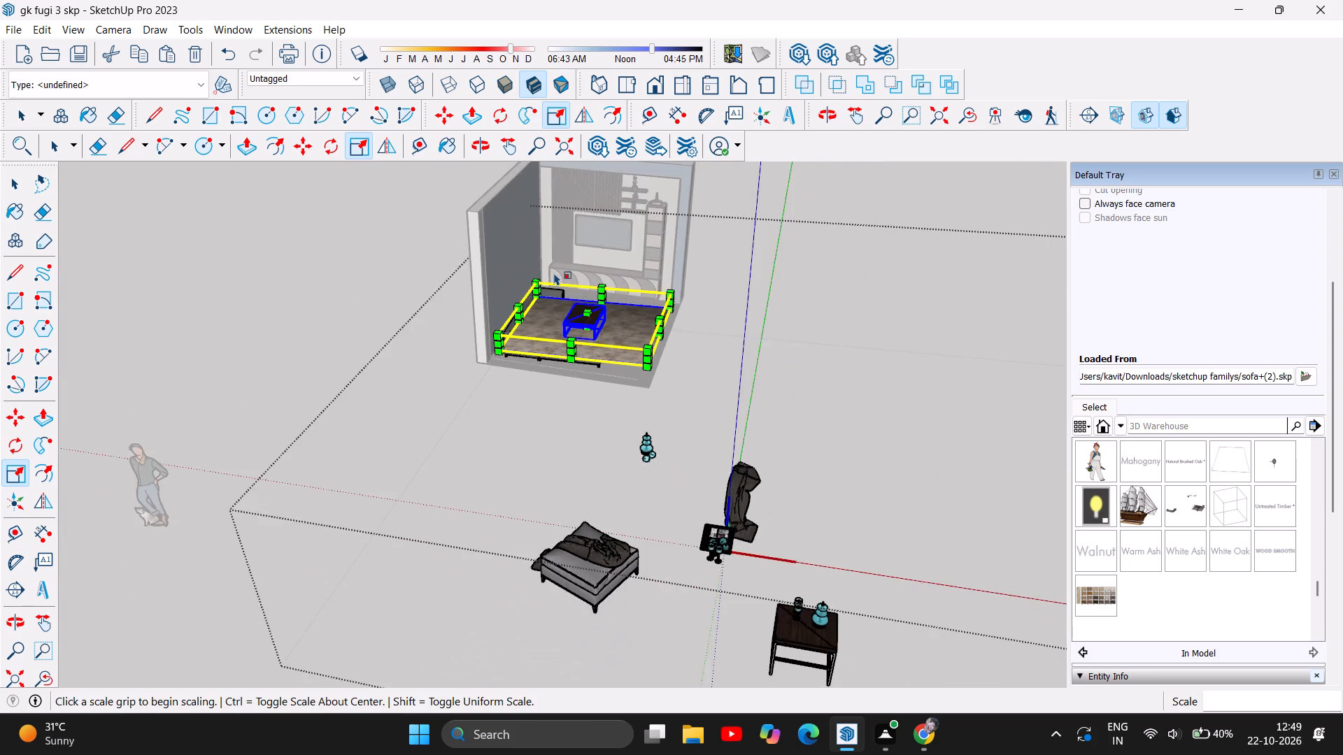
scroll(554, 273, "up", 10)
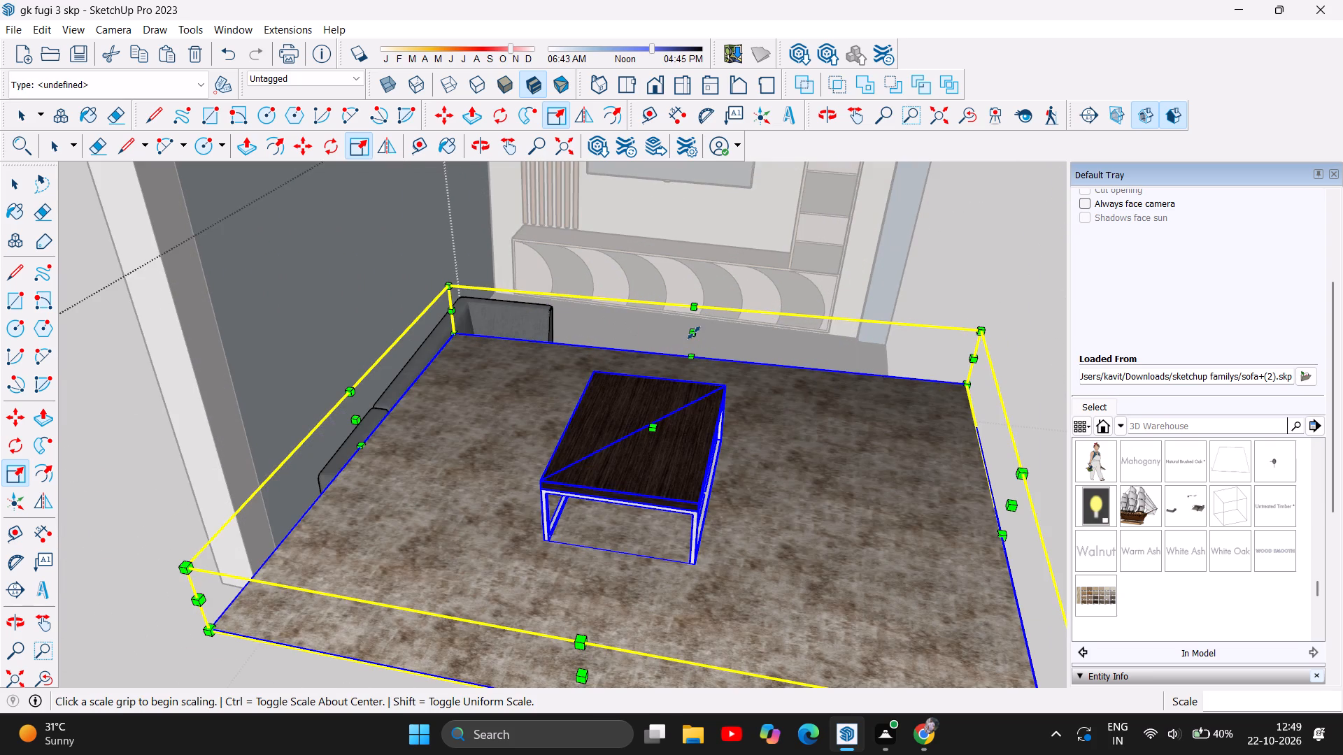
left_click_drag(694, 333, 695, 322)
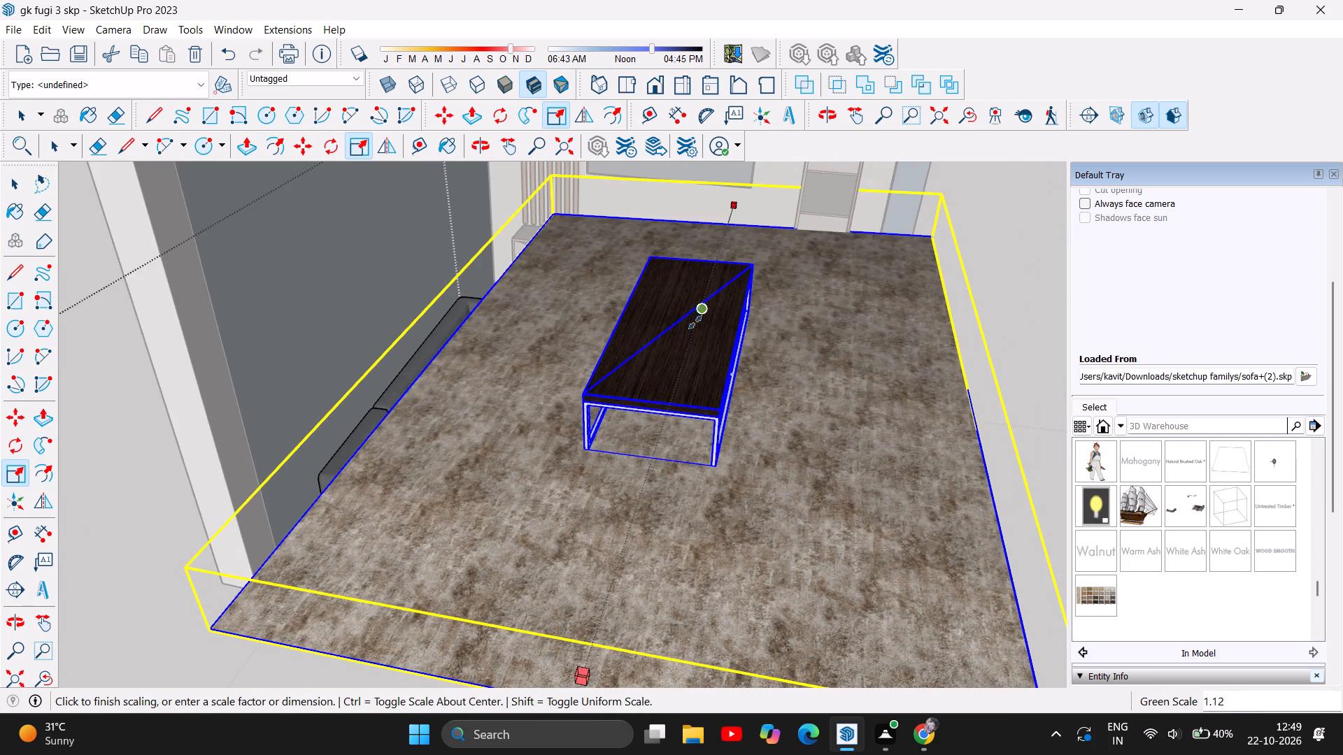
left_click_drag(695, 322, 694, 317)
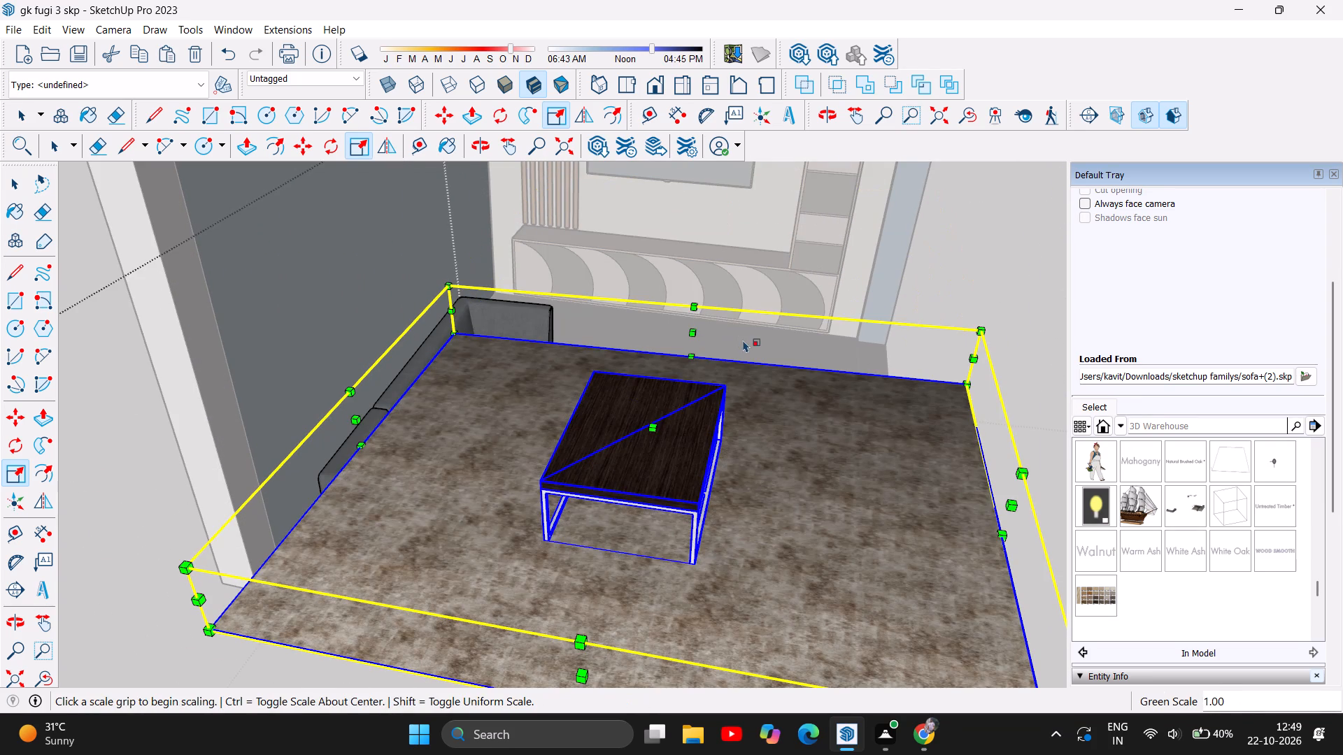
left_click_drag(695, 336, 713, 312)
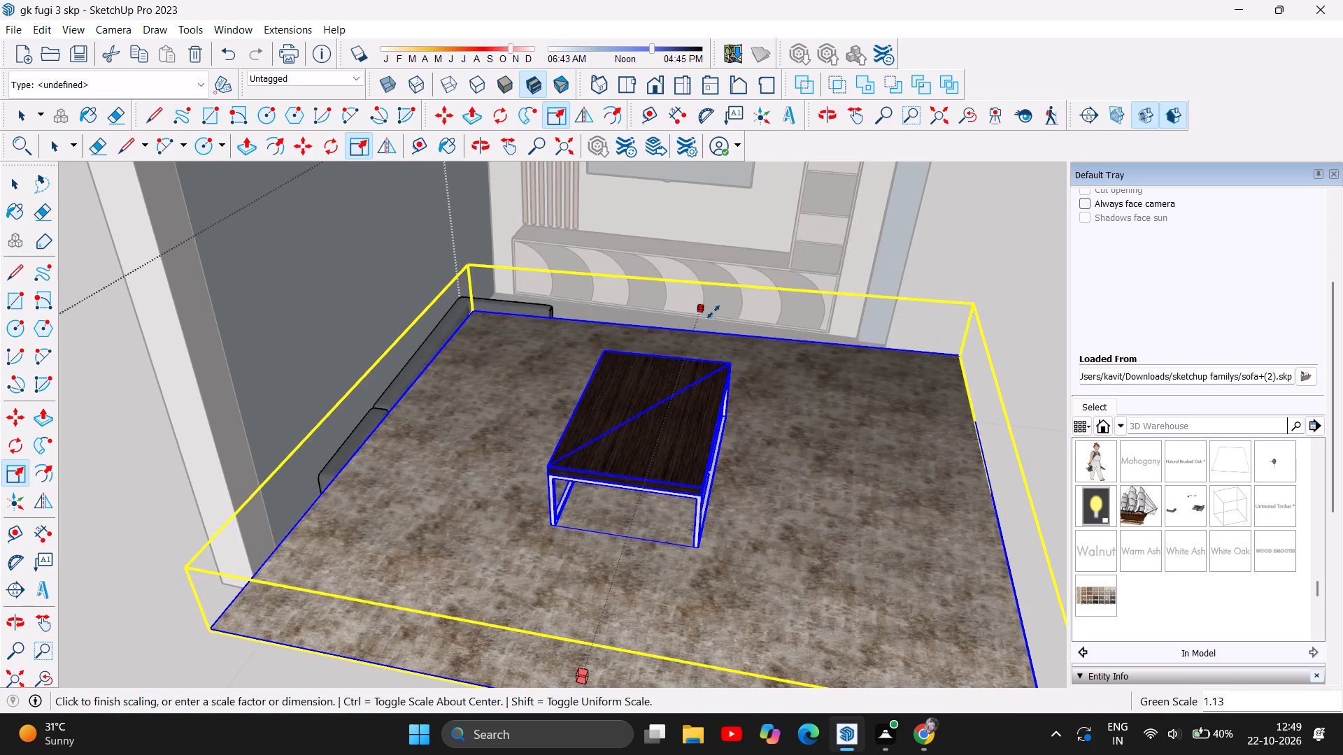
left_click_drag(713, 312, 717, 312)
Check the stretched rug and coffee table against the room from above, and delete them.
scroll(748, 362, "down", 3)
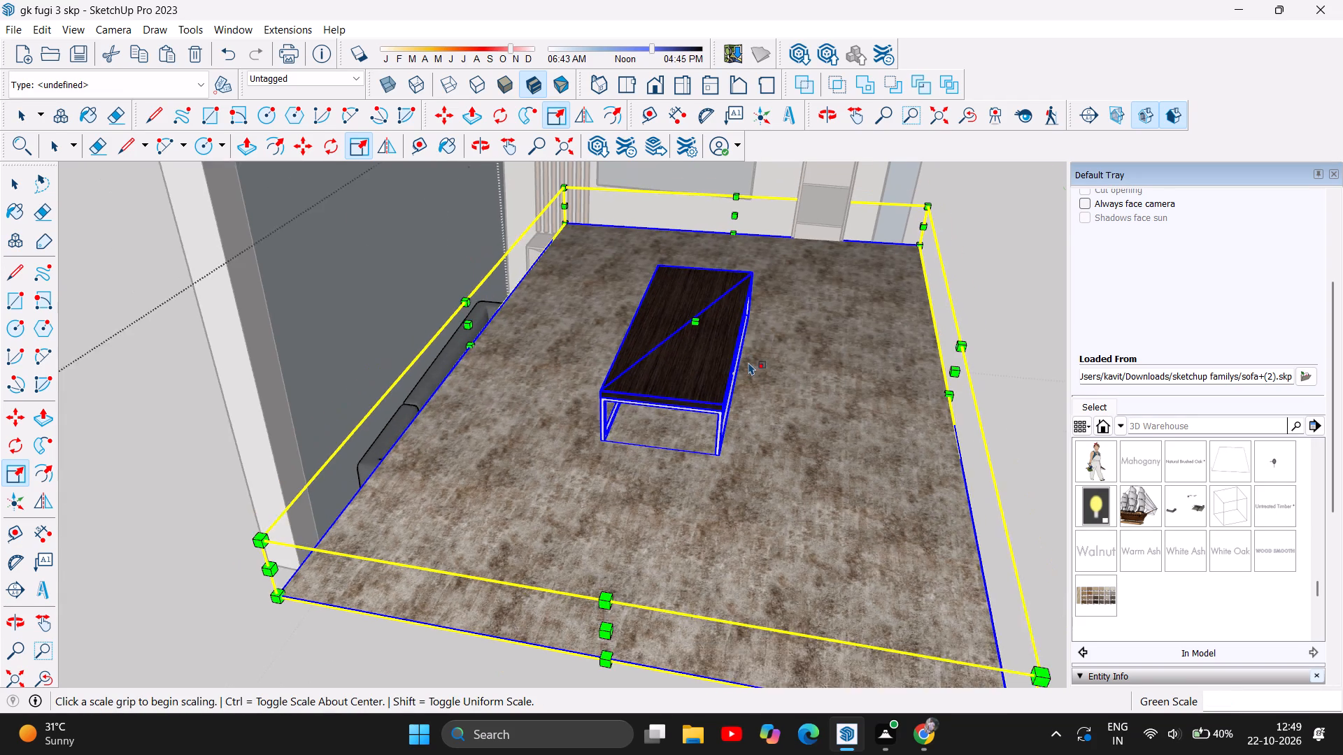
scroll(748, 362, "down", 2)
scroll(774, 426, "down", 5)
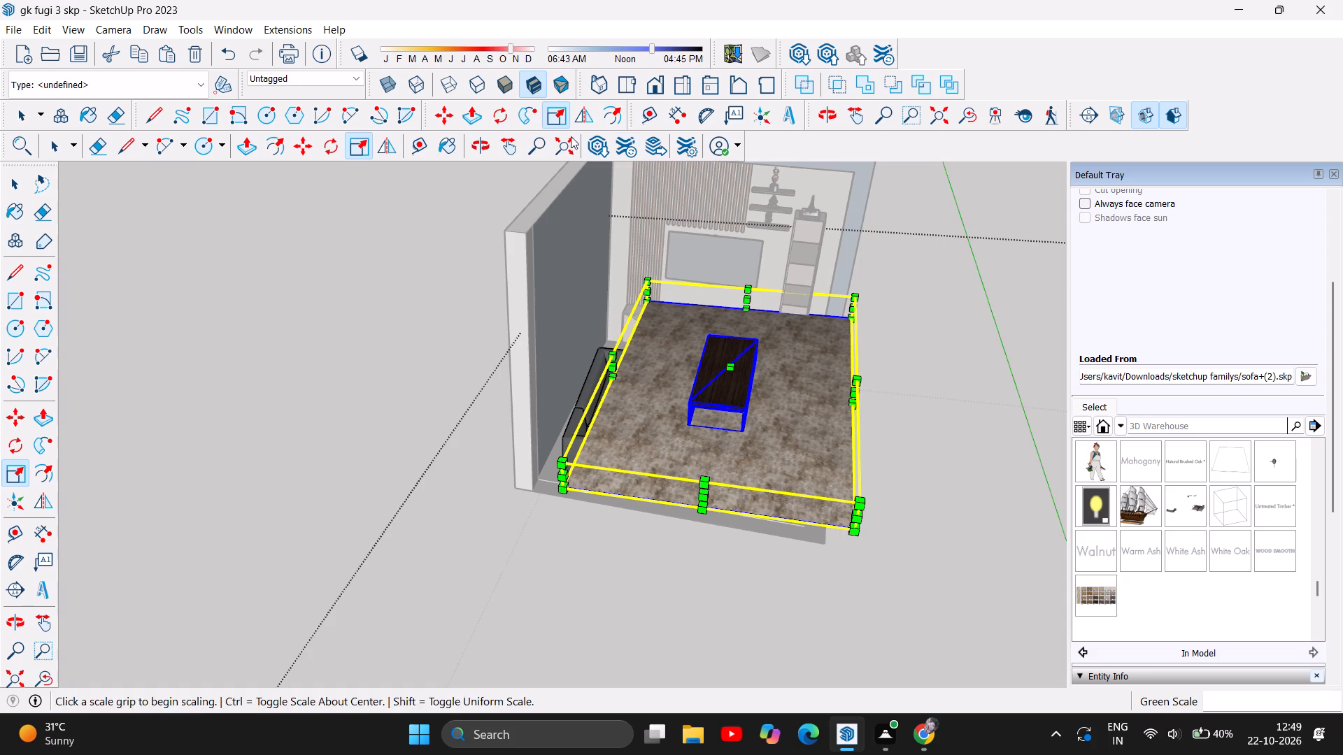
left_click(485, 150)
left_click_drag(751, 396, 738, 674)
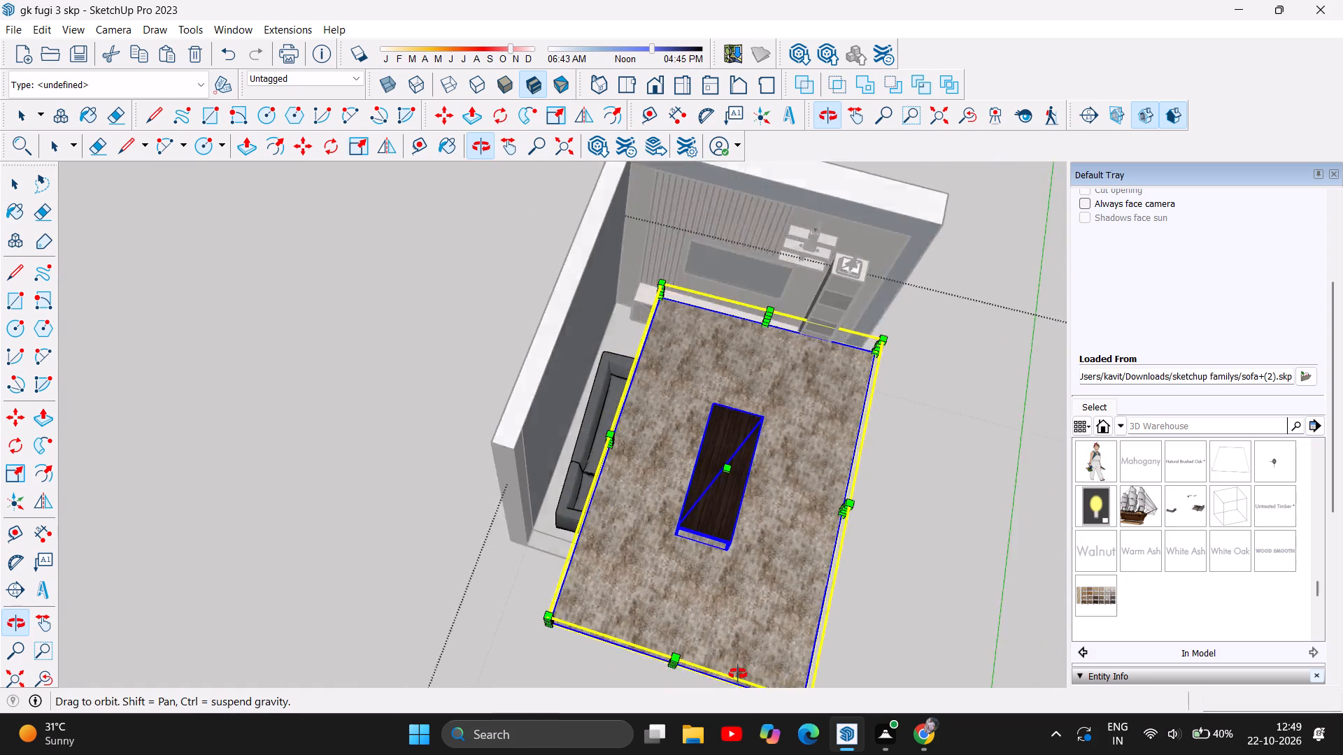
left_click_drag(738, 674, 740, 702)
scroll(648, 375, "down", 5)
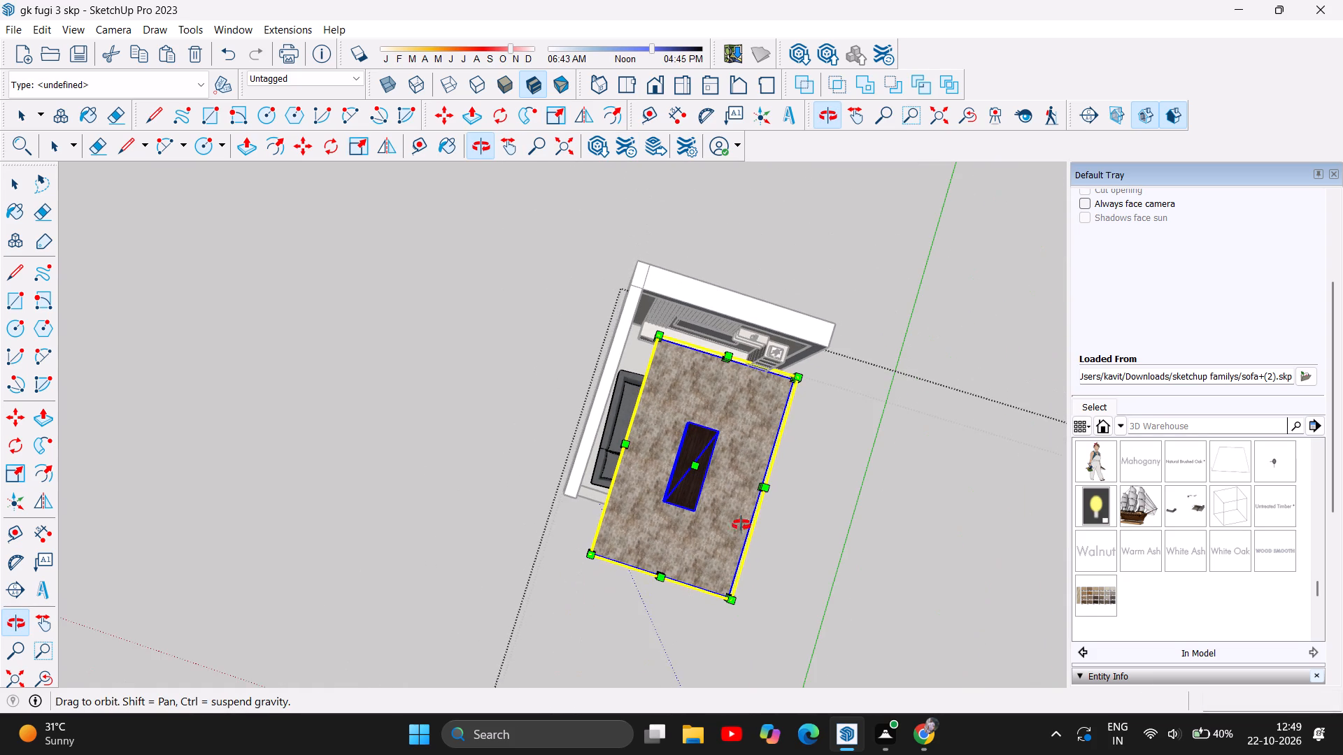
scroll(741, 531, "down", 3)
scroll(740, 534, "up", 6)
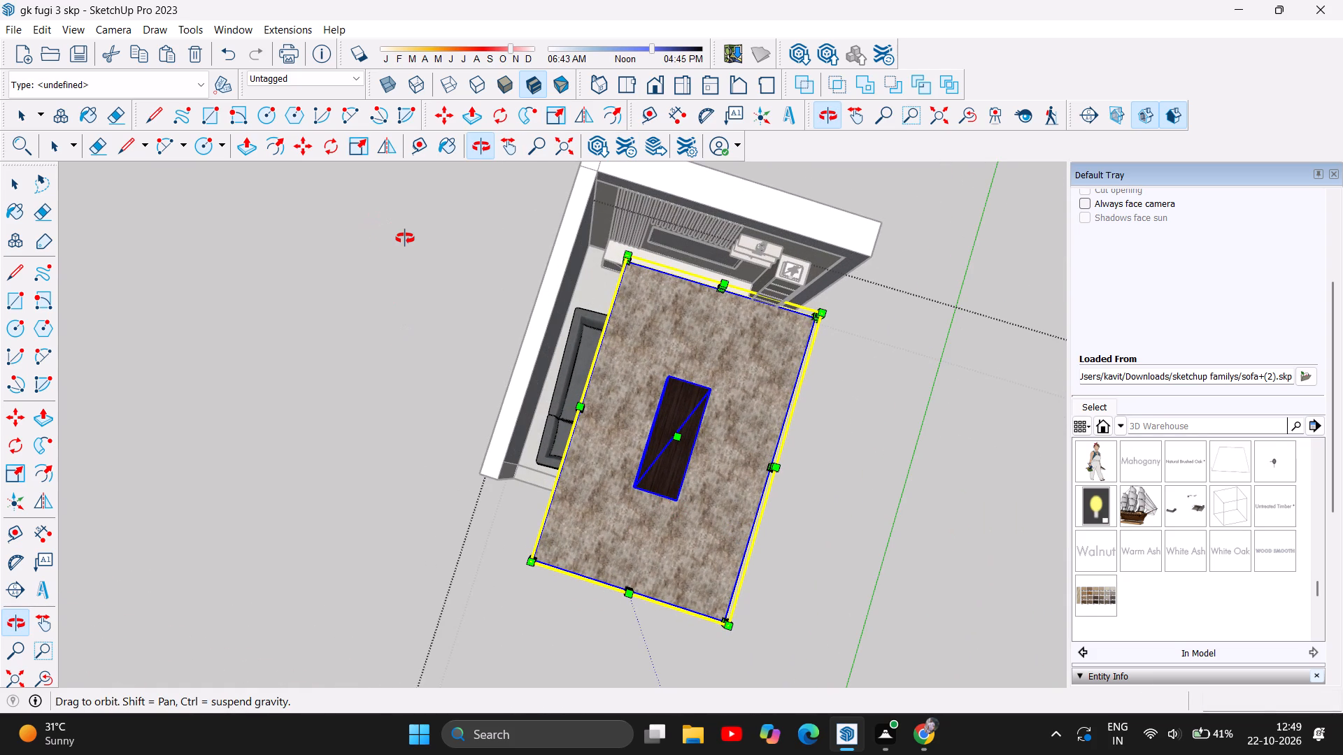
key("Delete")
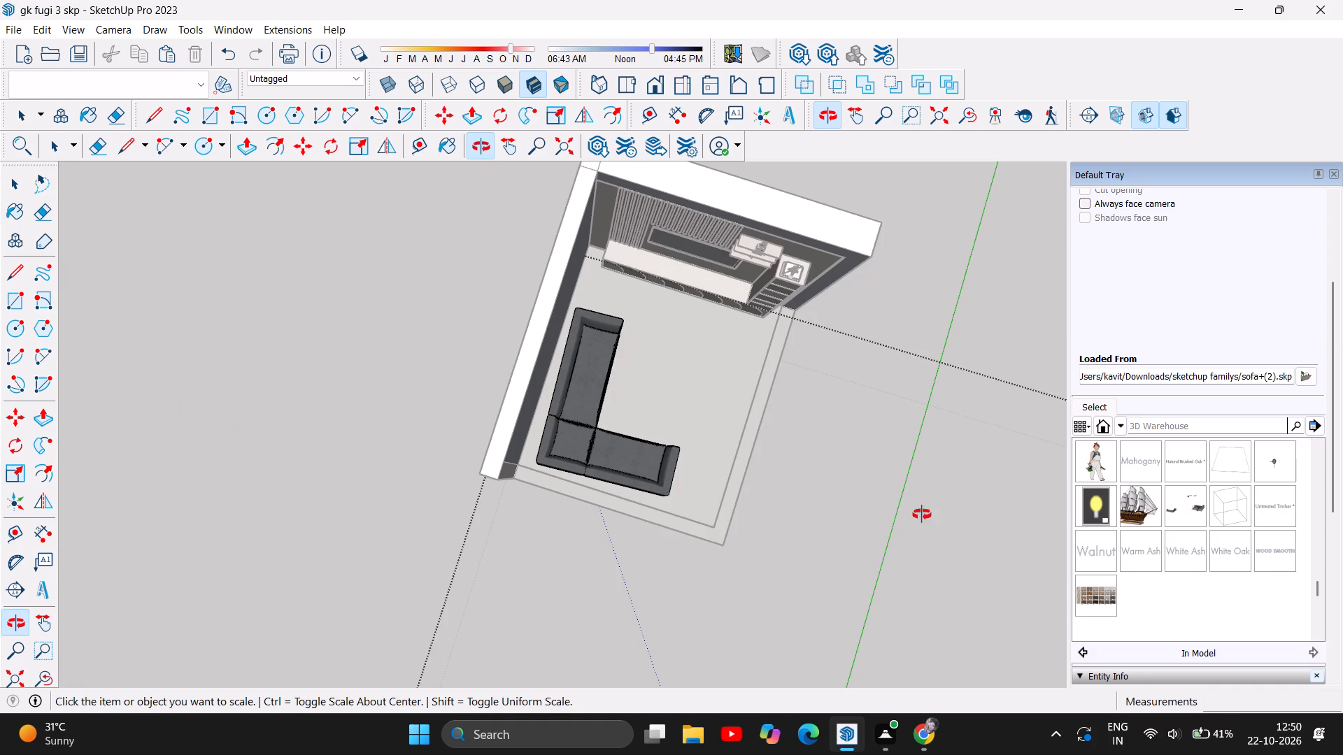
Examine the sectional sofa's placement and the free floor space in the TV wall room from above.
scroll(563, 561, "down", 5)
scroll(605, 488, "up", 5)
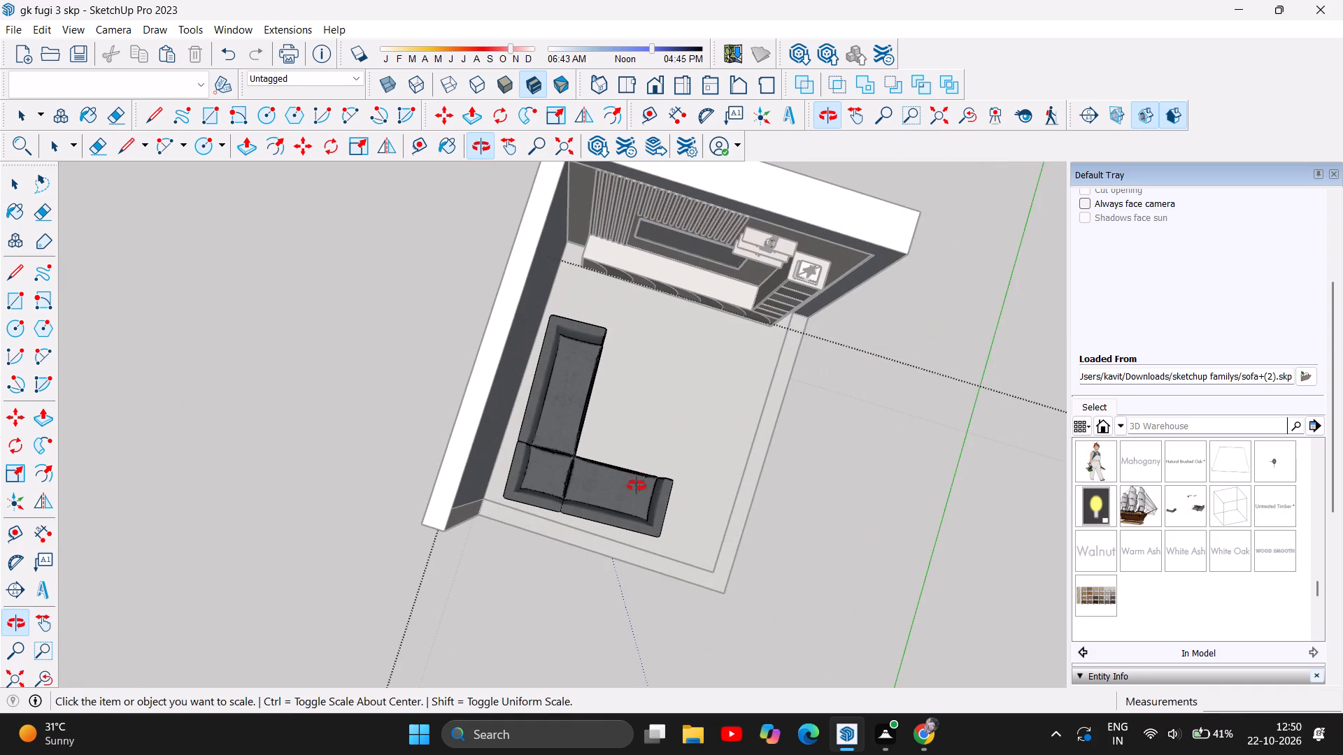
left_click_drag(322, 417, 422, 447)
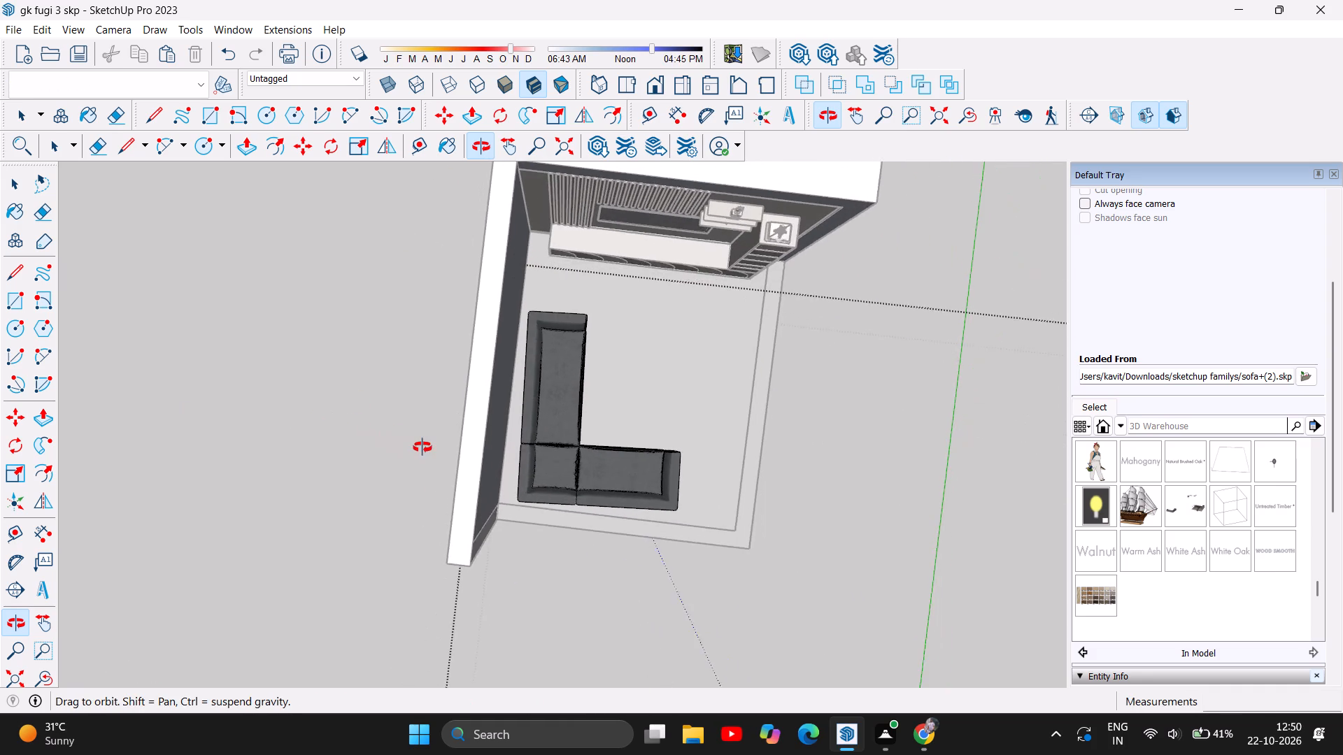
left_click_drag(422, 447, 496, 440)
left_click_drag(897, 601, 919, 545)
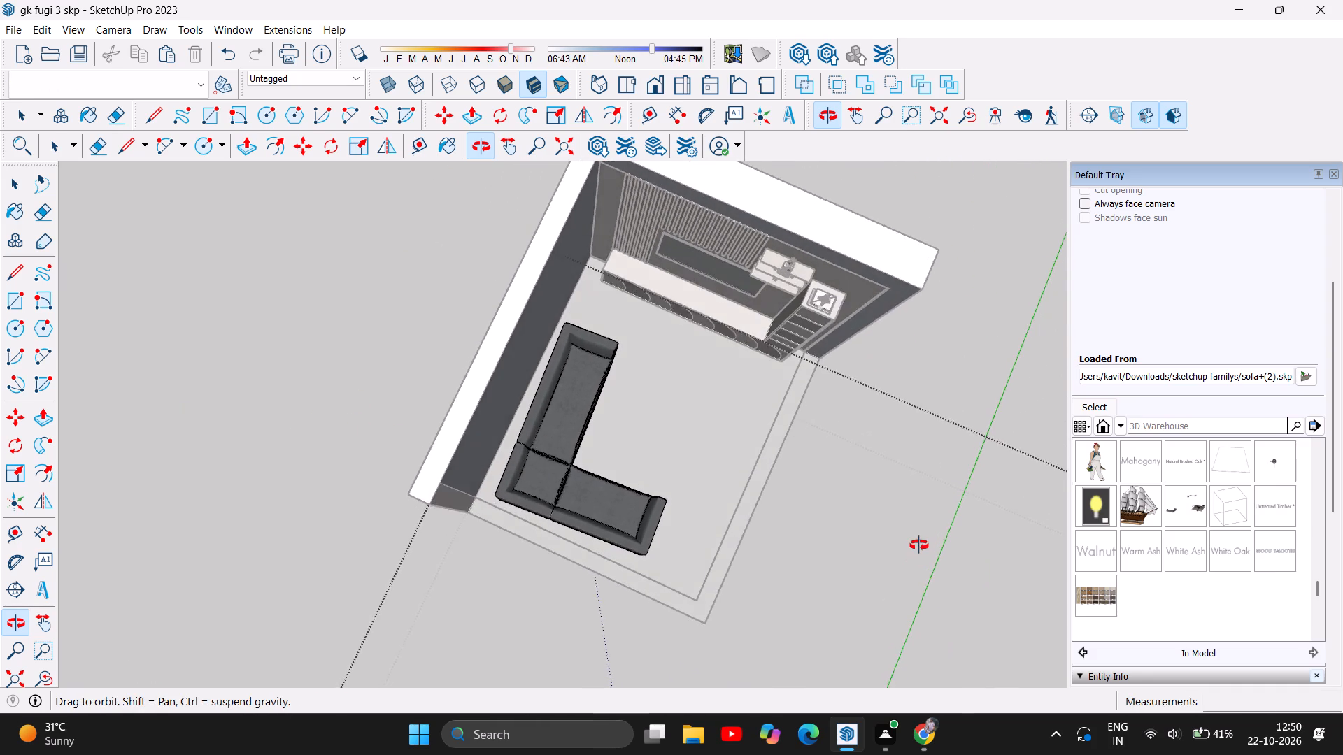
left_click_drag(919, 545, 934, 463)
left_click_drag(670, 454, 720, 616)
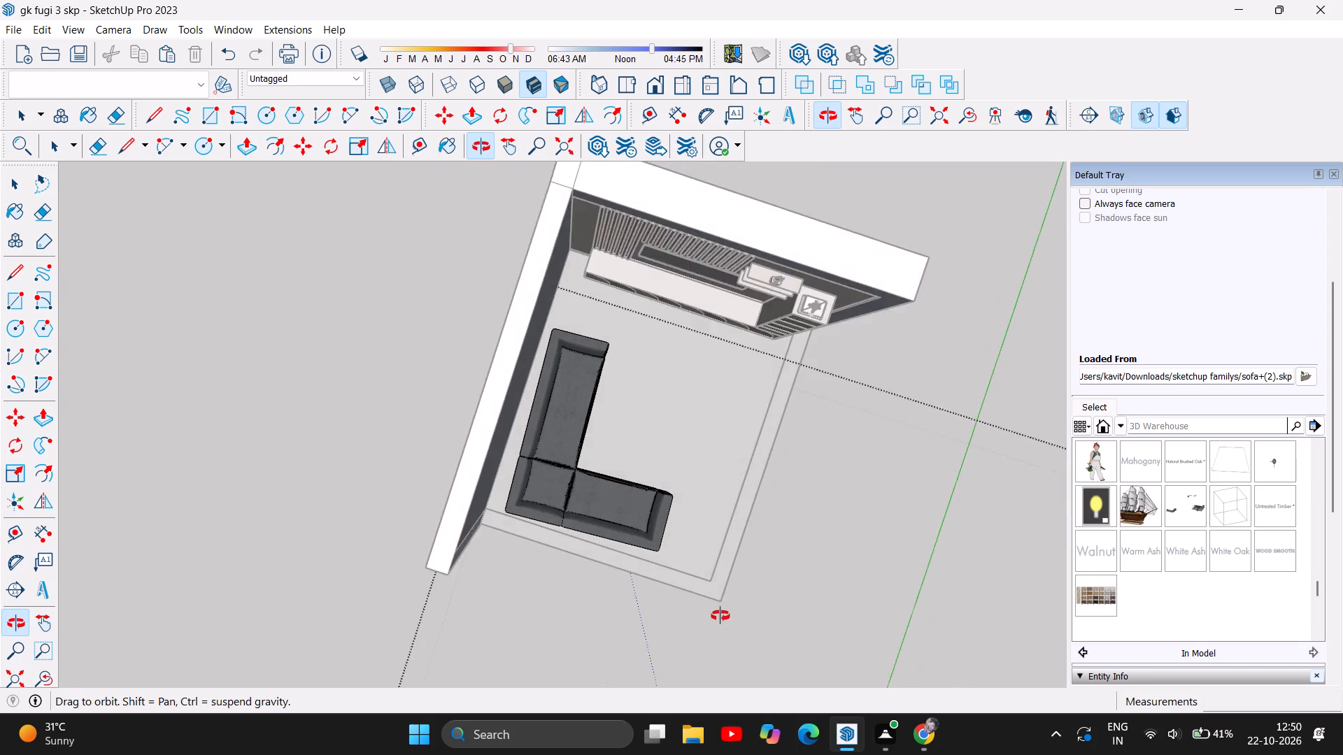
left_click_drag(720, 616, 726, 620)
left_click_drag(278, 477, 342, 528)
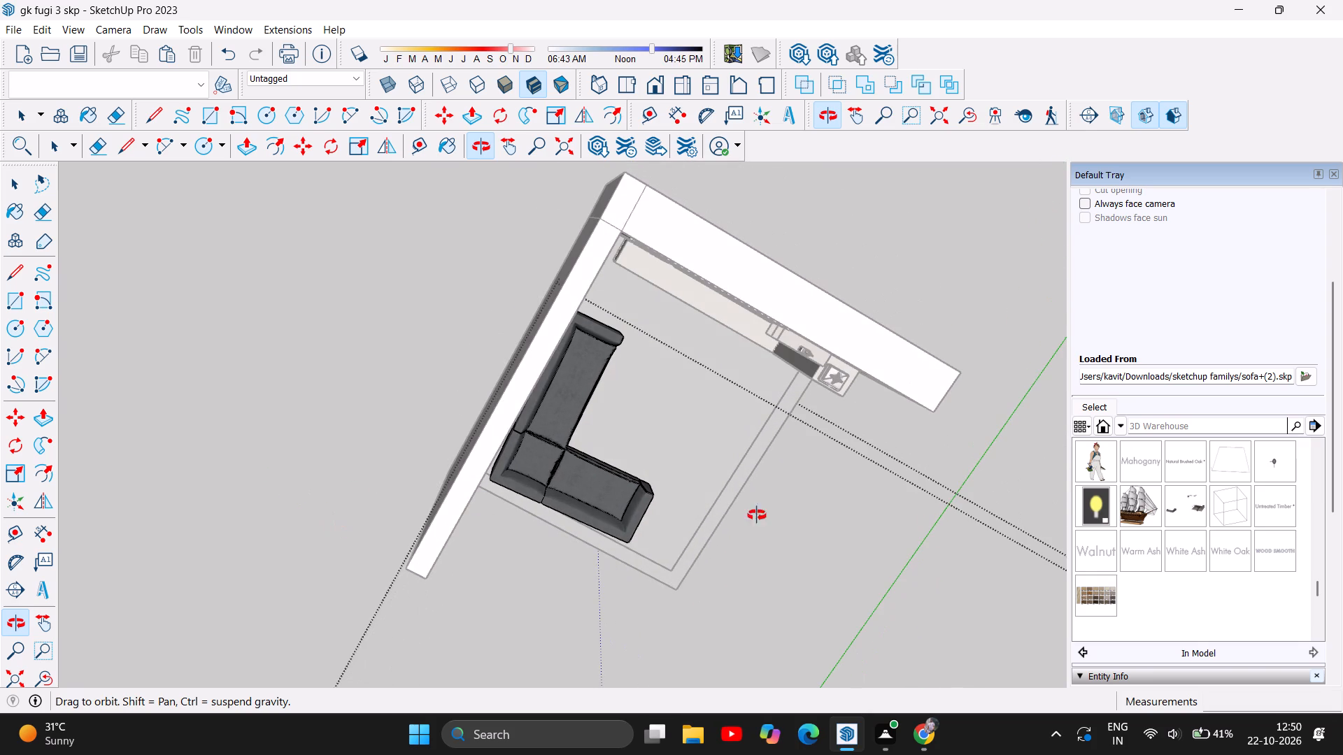
left_click_drag(900, 540, 864, 359)
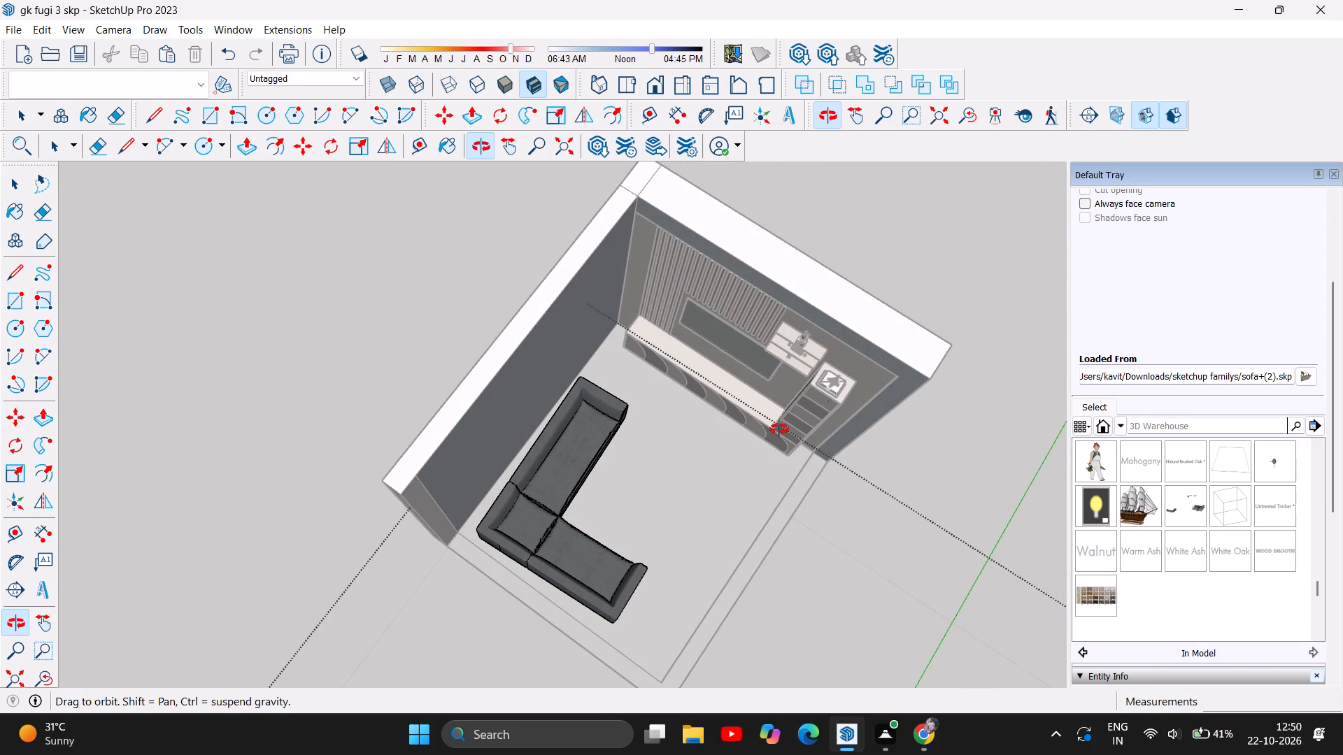
scroll(568, 587, "down", 4)
scroll(609, 640, "up", 6)
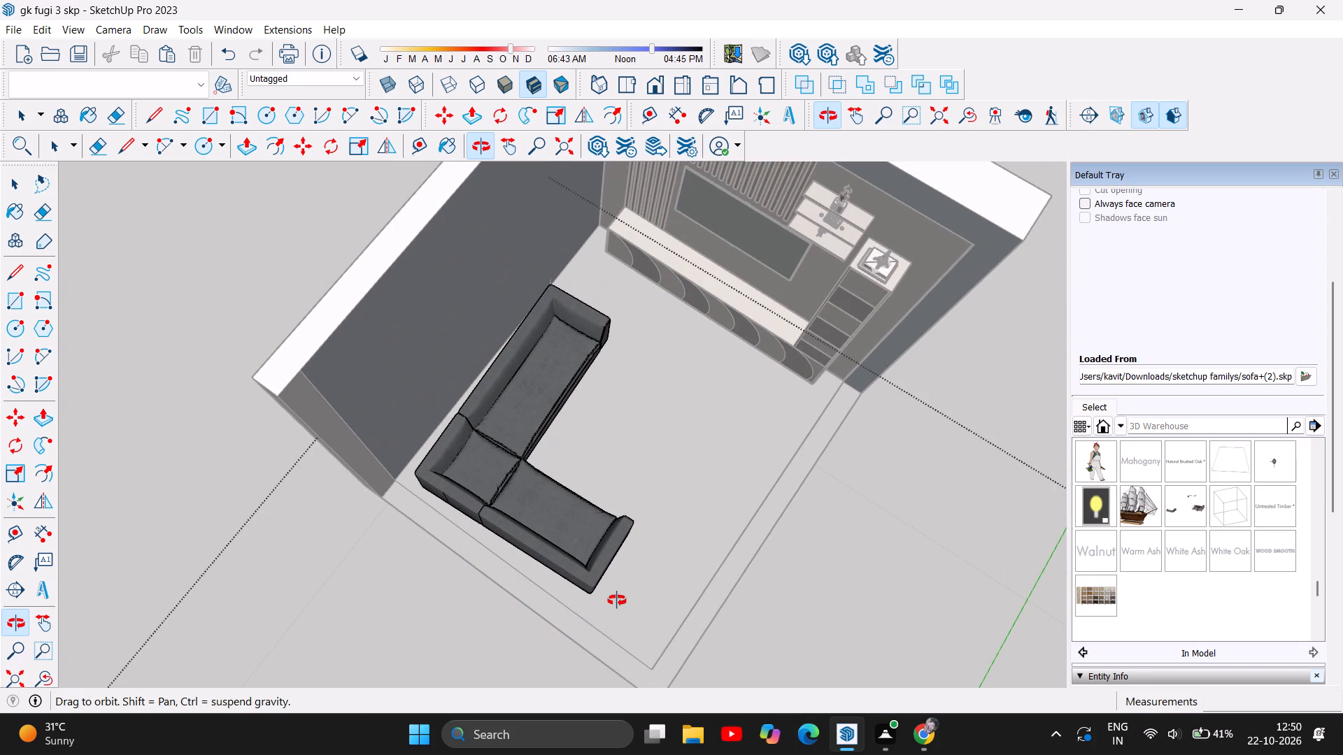
left_click_drag(672, 537, 675, 602)
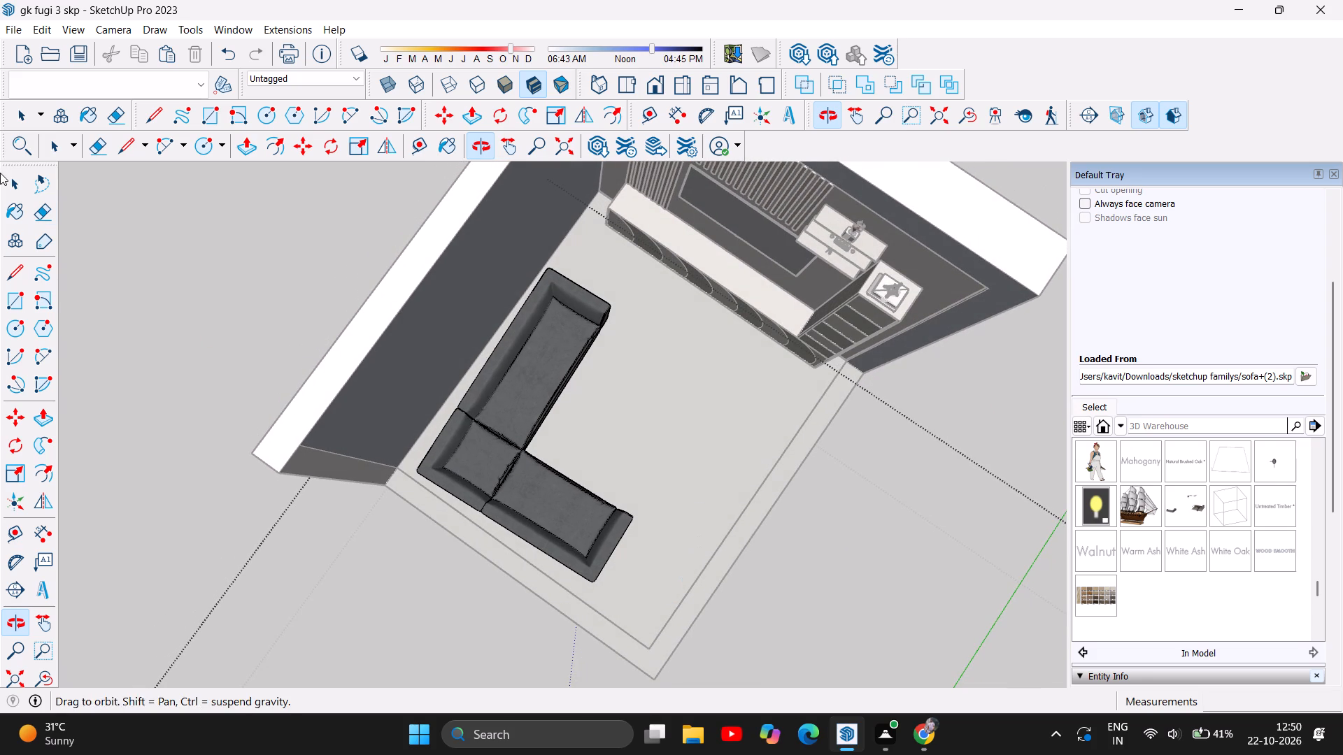
Move the grey sectional sofa about 9" across the floor towards the TV wall.
left_click(17, 185)
left_click(488, 447)
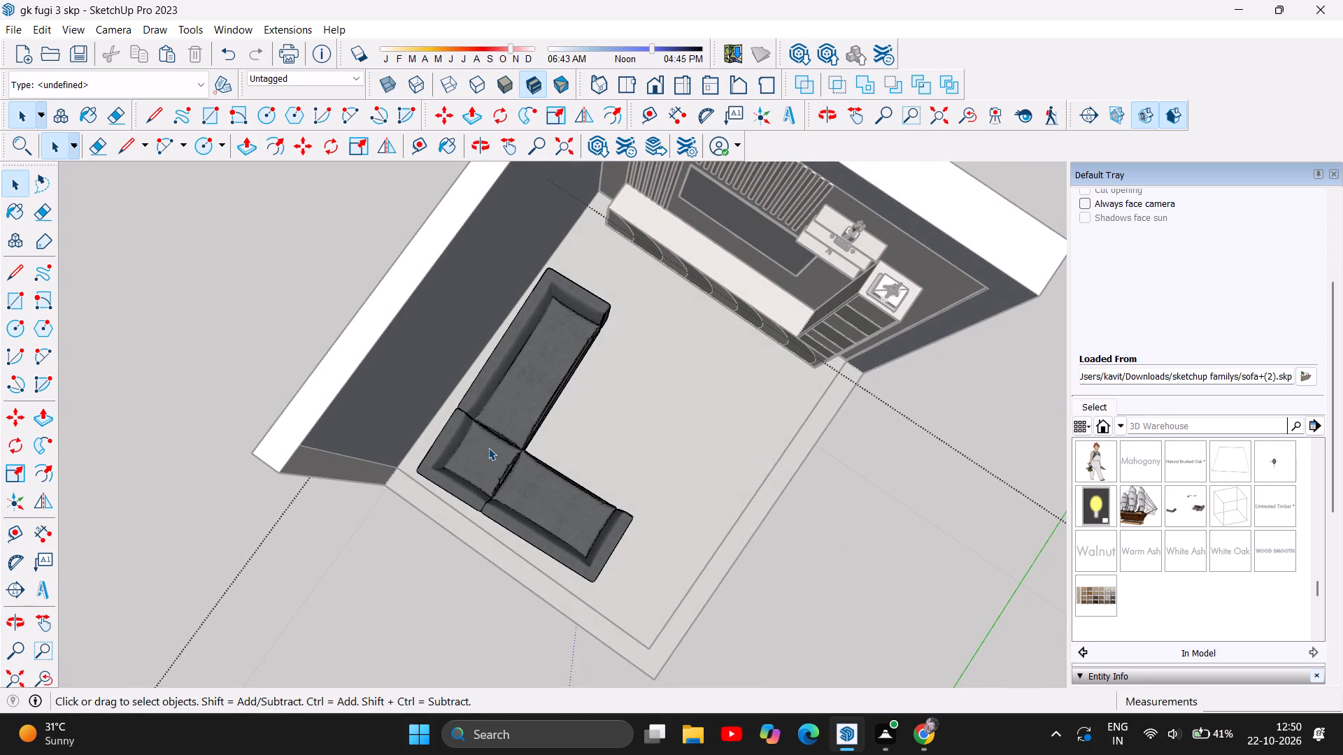
left_click(482, 151)
left_click(600, 584)
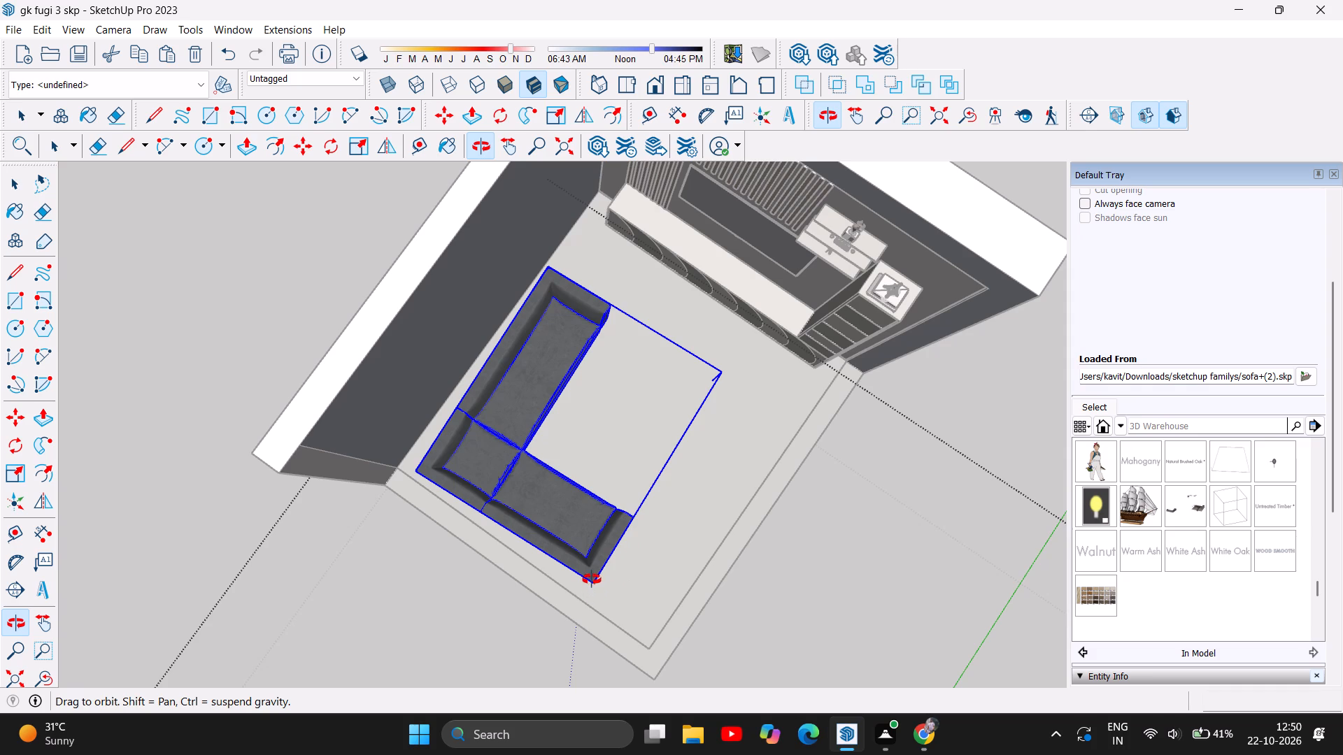
left_click(592, 577)
left_click_drag(609, 545, 609, 543)
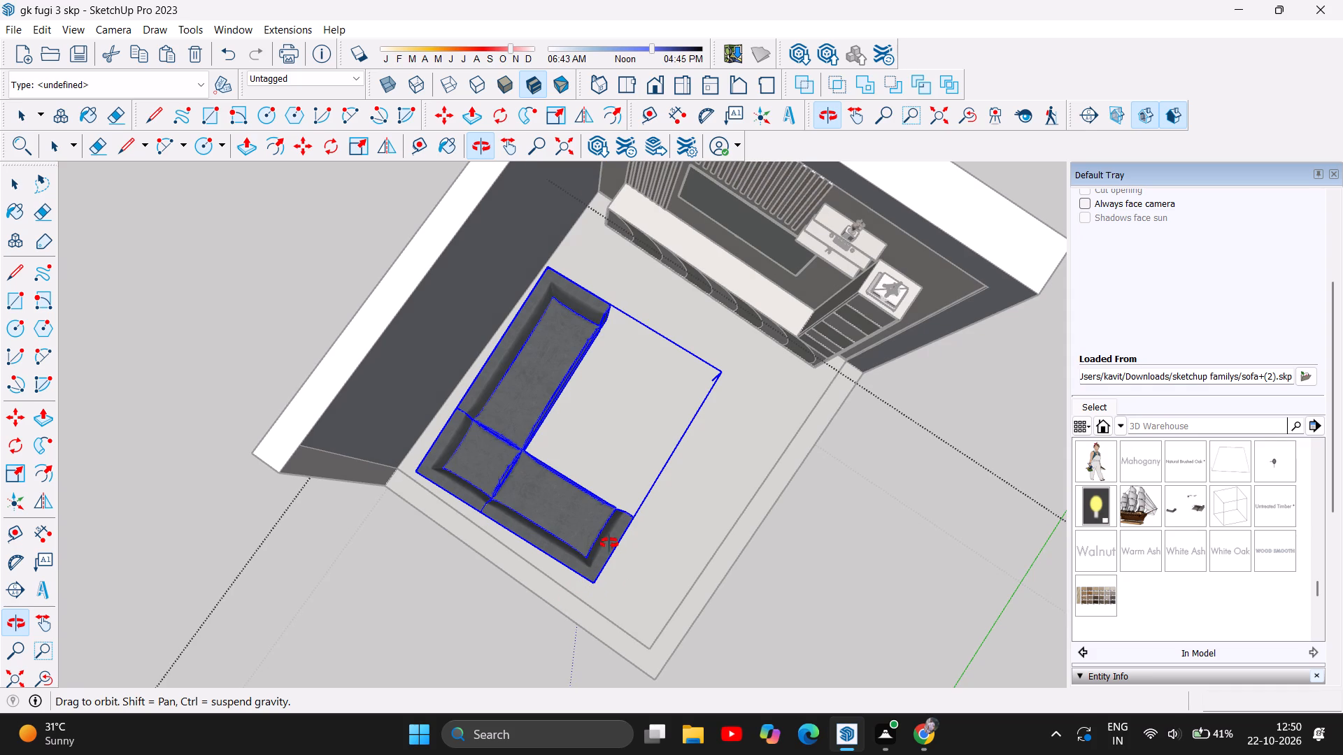
left_click_drag(609, 543, 685, 313)
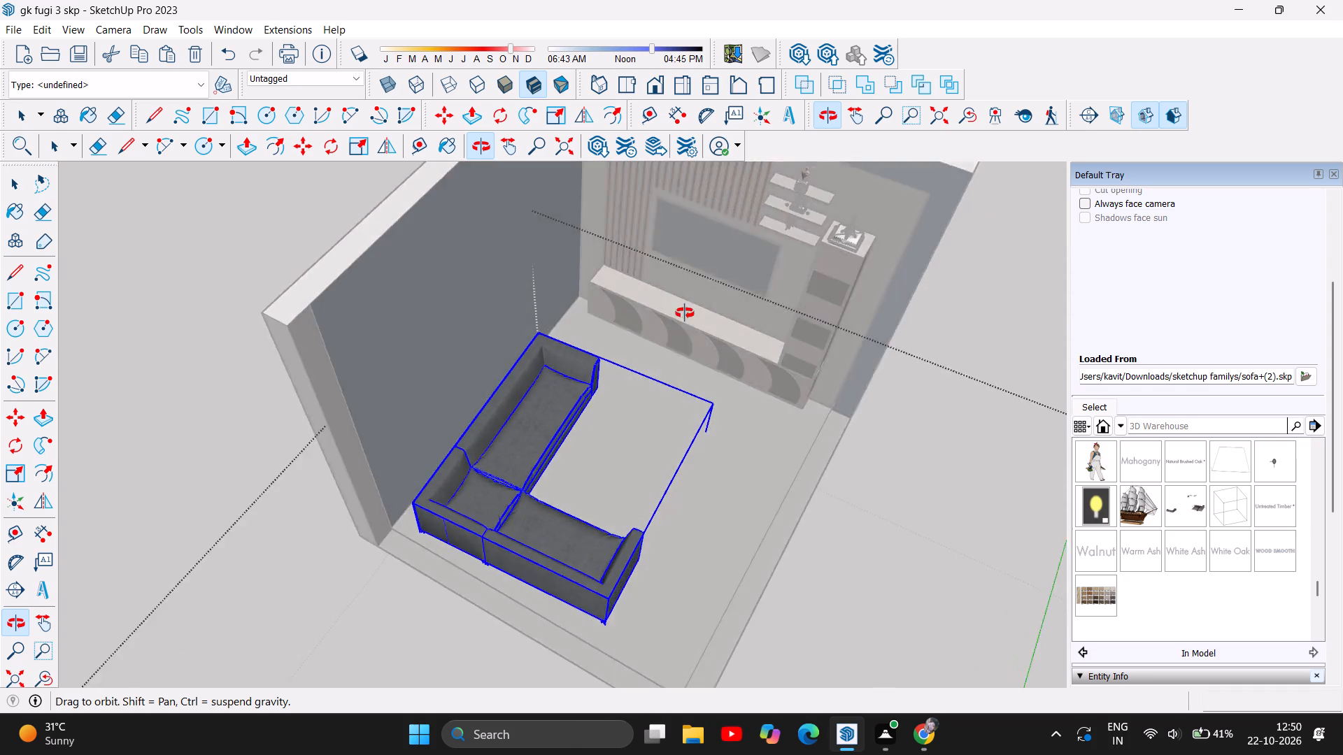
left_click_drag(685, 313, 716, 180)
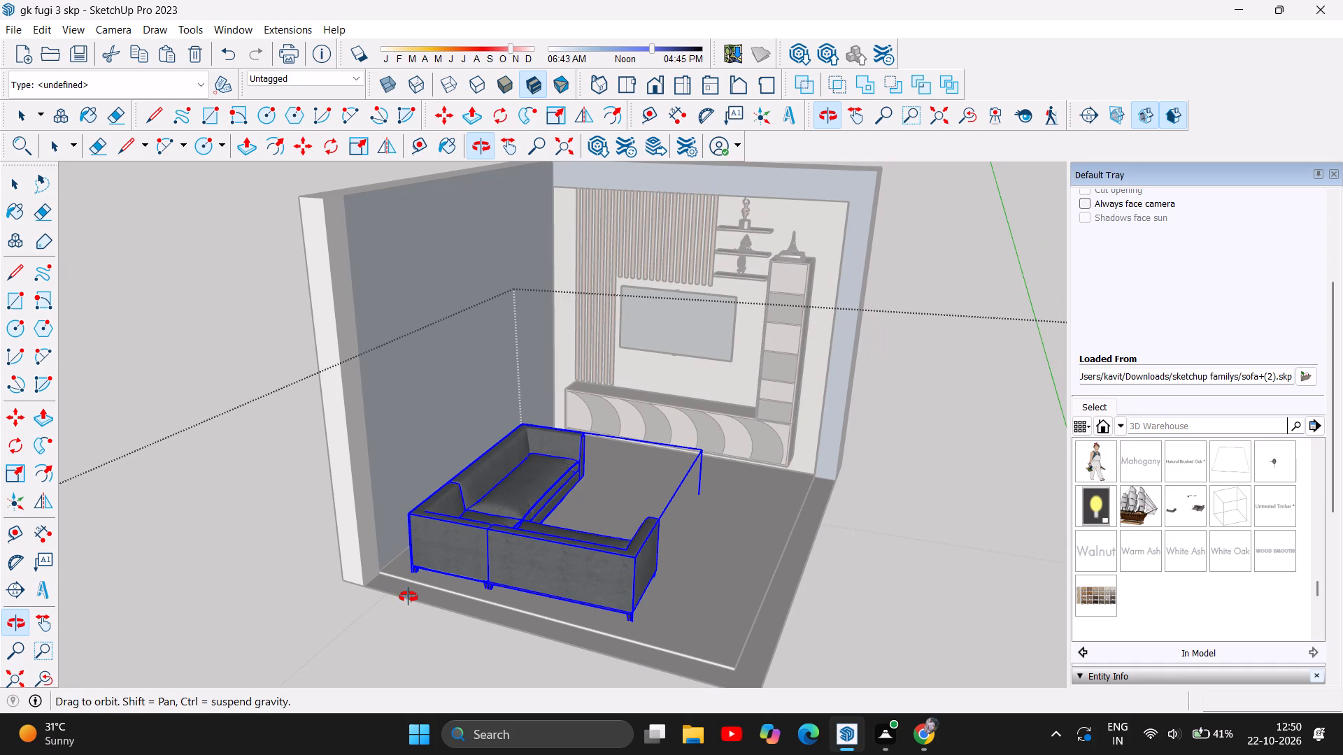
left_click(22, 419)
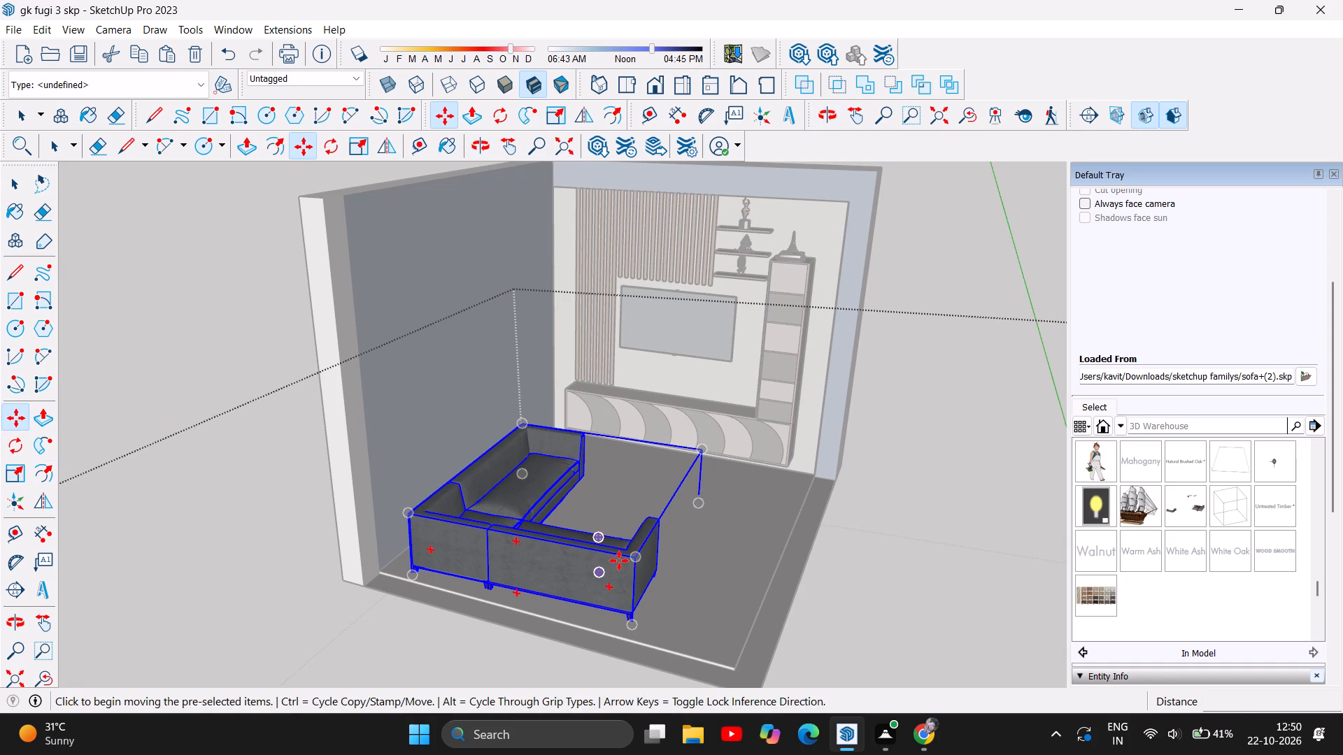
left_click(625, 556)
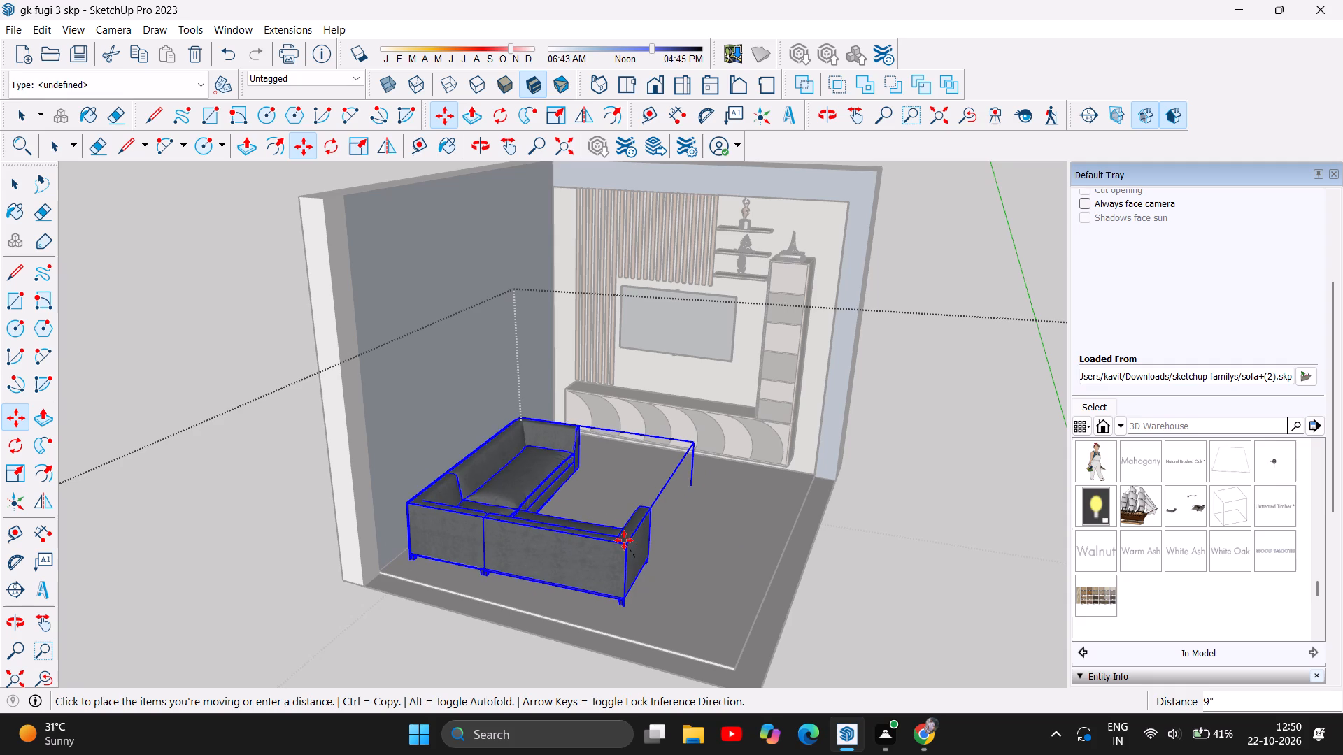
left_click(625, 541)
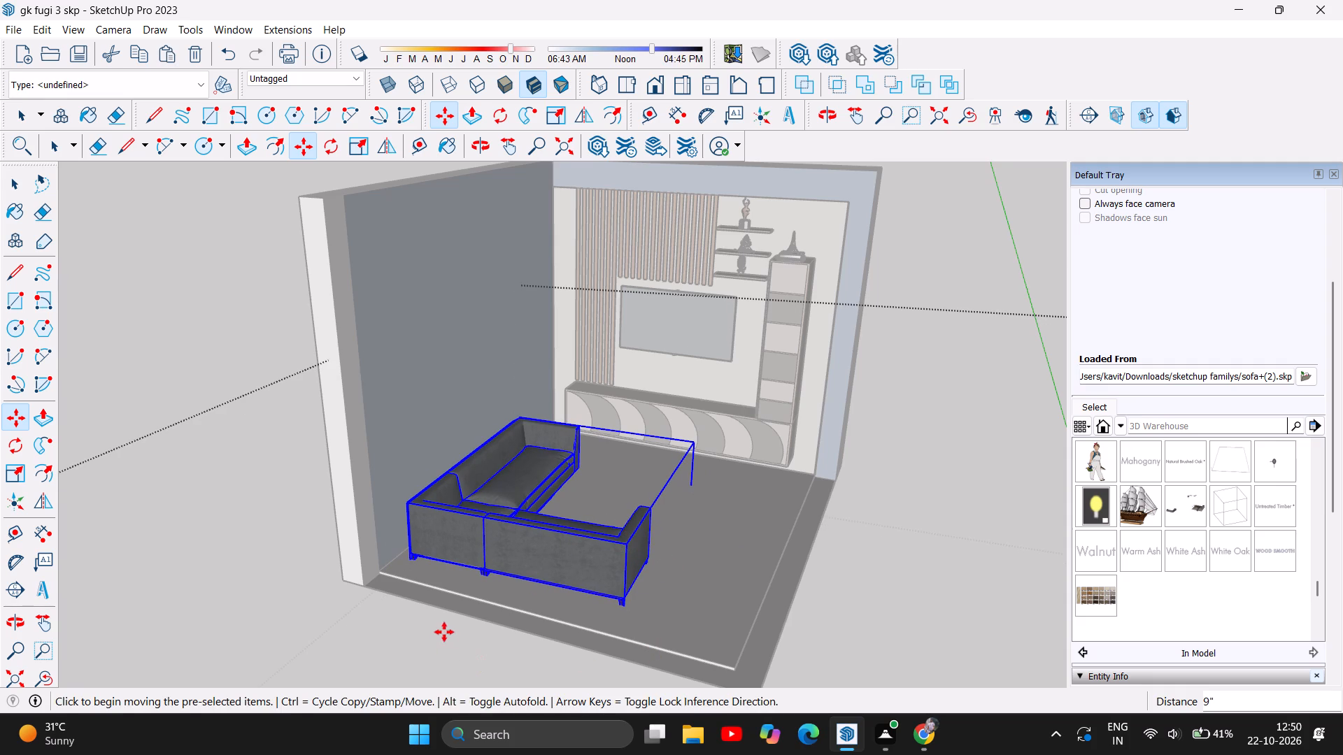
Raise the sectional sofa vertically so its legs stand above the floor surface.
scroll(445, 626, "up", 5)
left_click_drag(536, 545, 548, 488)
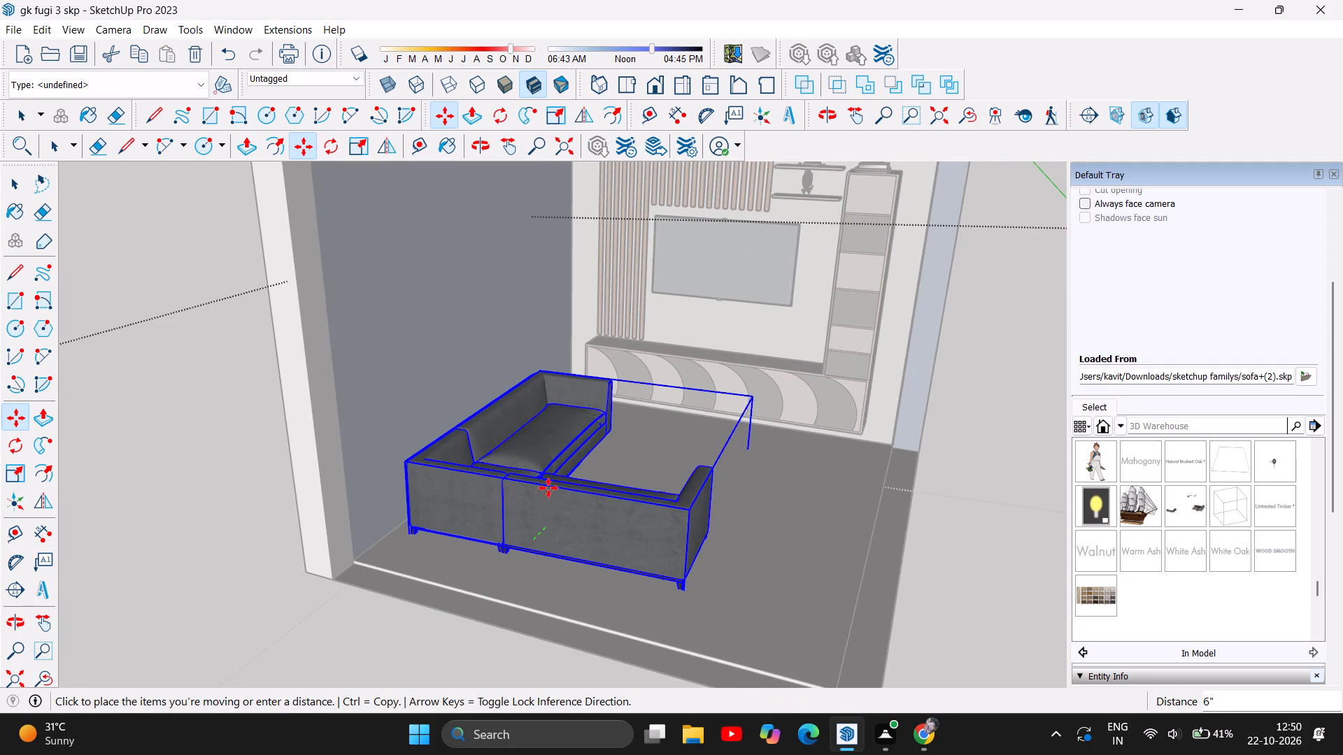
left_click_drag(548, 488, 527, 488)
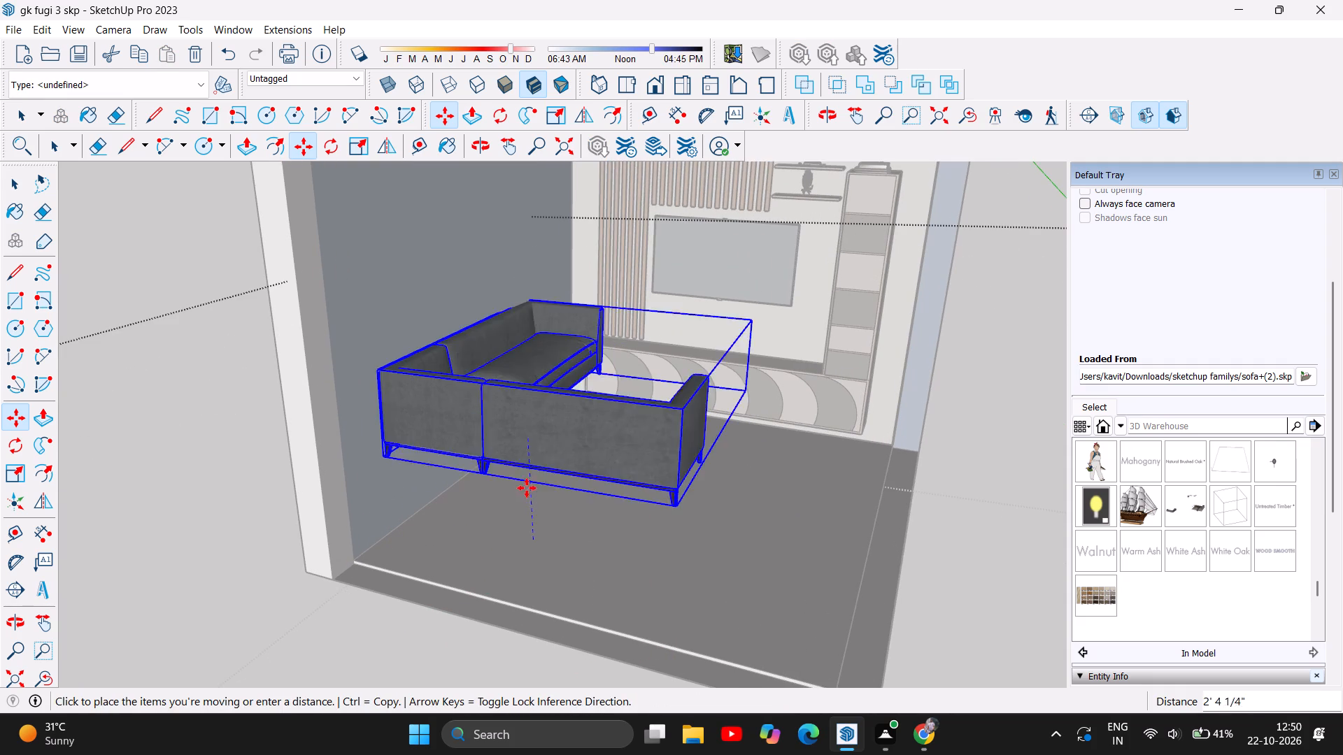
left_click_drag(527, 488, 542, 501)
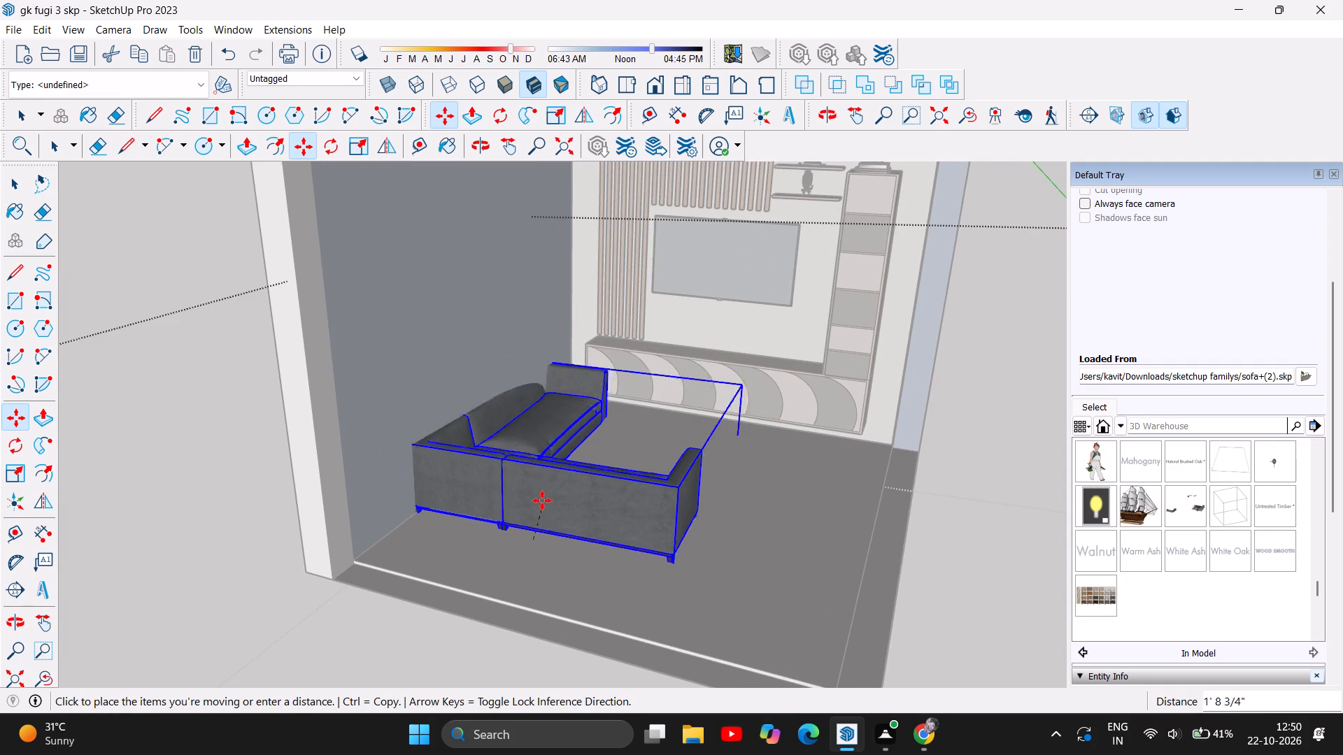
left_click_drag(542, 501, 532, 522)
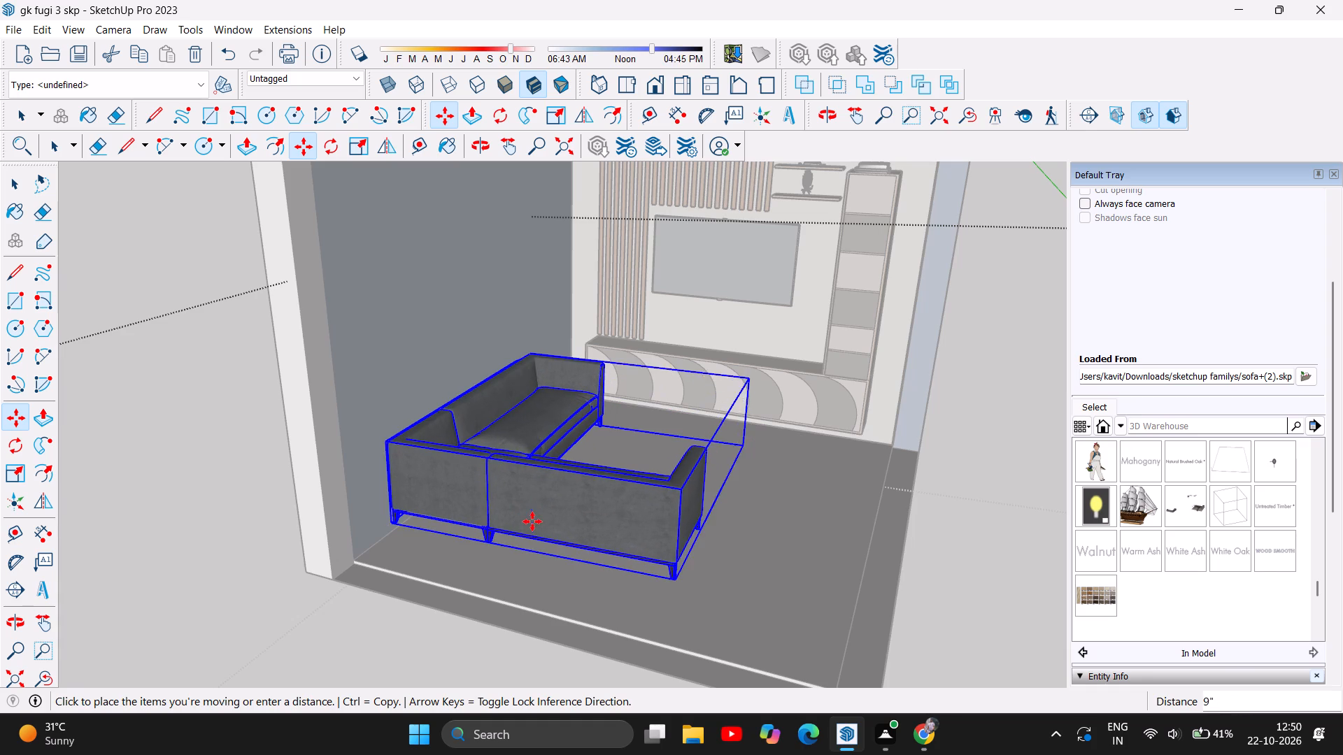
left_click_drag(532, 522, 540, 519)
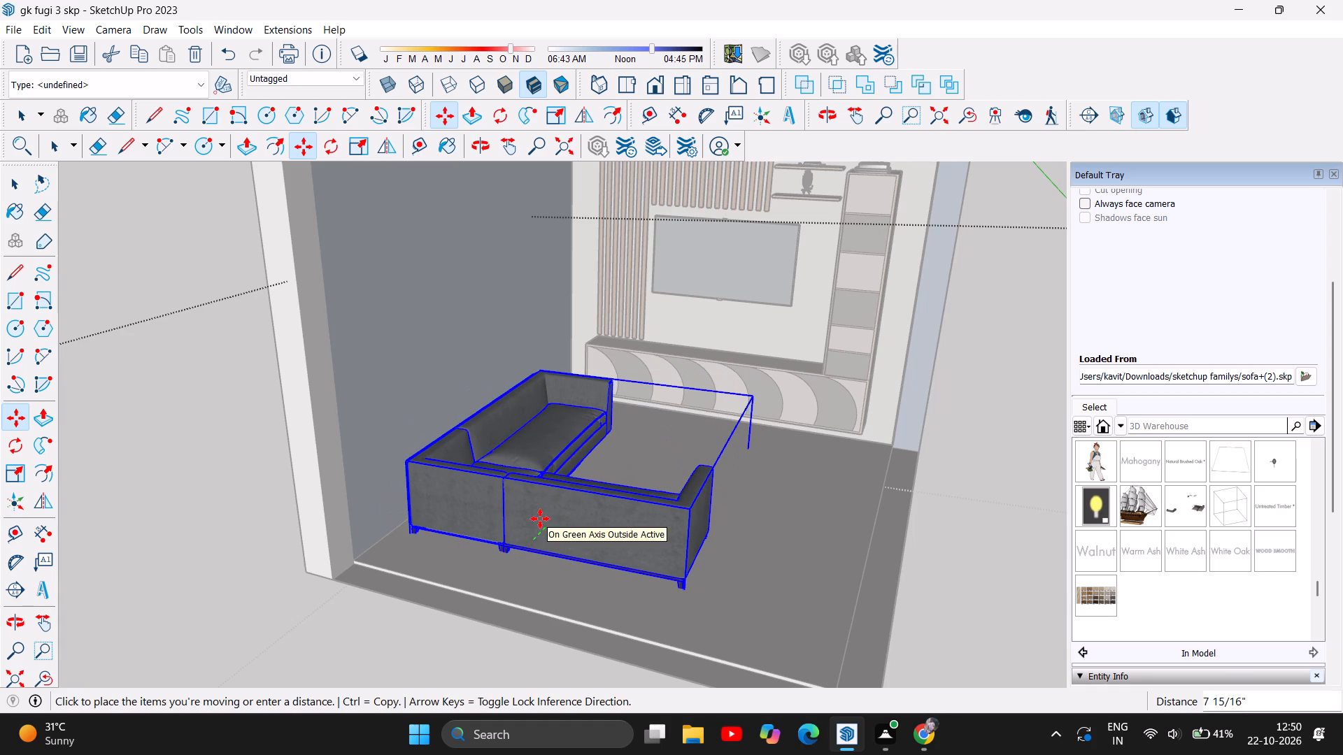
left_click_drag(540, 519, 534, 505)
Inspect the foot of the sofa's front leg up close against the floor.
scroll(588, 647, "up", 5)
scroll(706, 564, "up", 6)
scroll(766, 554, "up", 12)
scroll(644, 584, "up", 8)
scroll(564, 546, "up", 5)
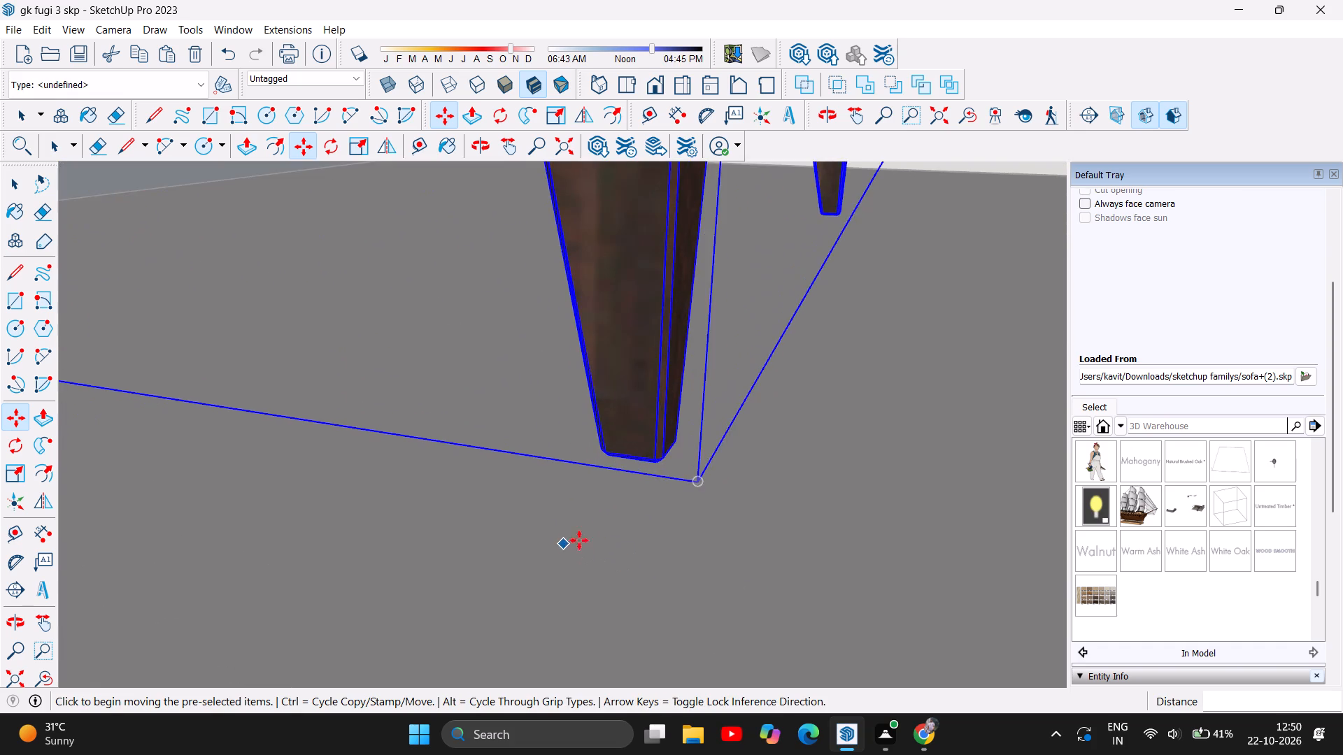
scroll(608, 522, "up", 5)
scroll(611, 519, "down", 16)
scroll(628, 555, "down", 18)
scroll(651, 603, "down", 5)
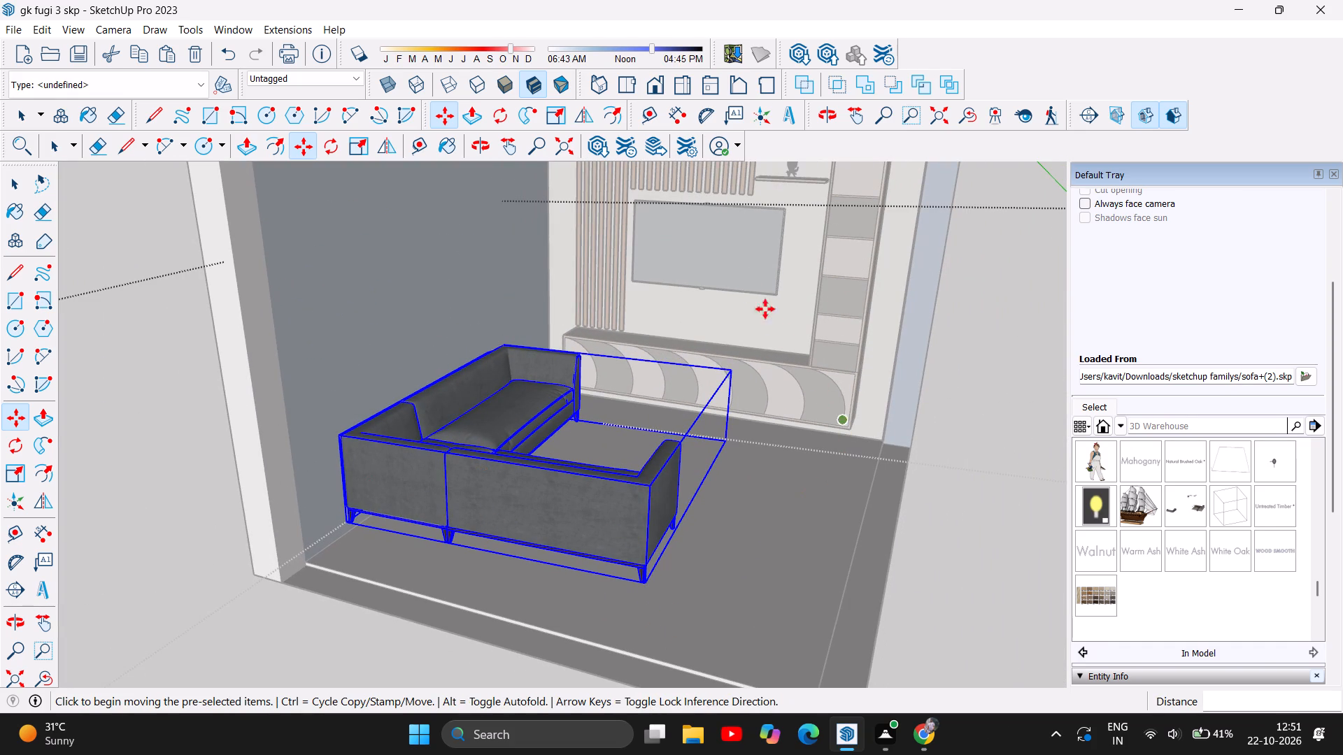
Review the raised sofa in the room from above and up close, with nothing selected.
left_click(481, 145)
left_click_drag(509, 282, 517, 413)
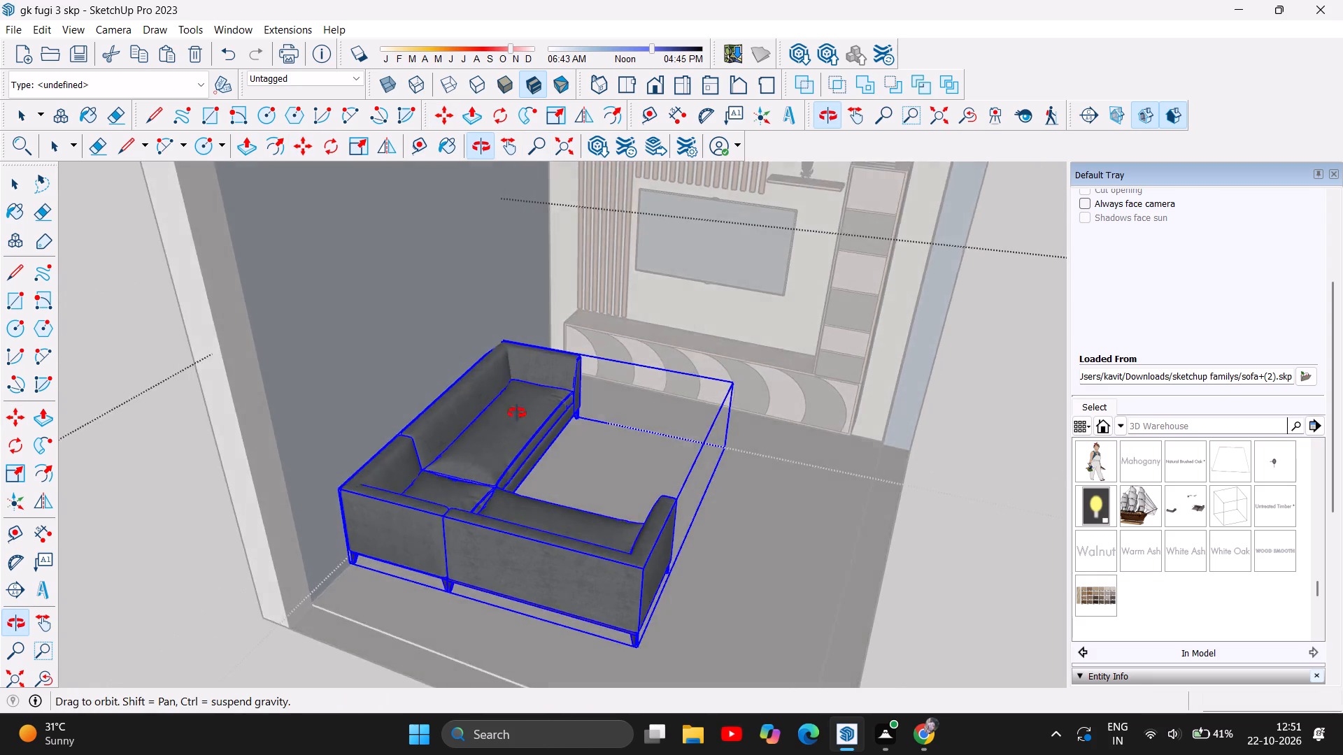
left_click_drag(517, 413, 525, 557)
scroll(651, 417, "down", 10)
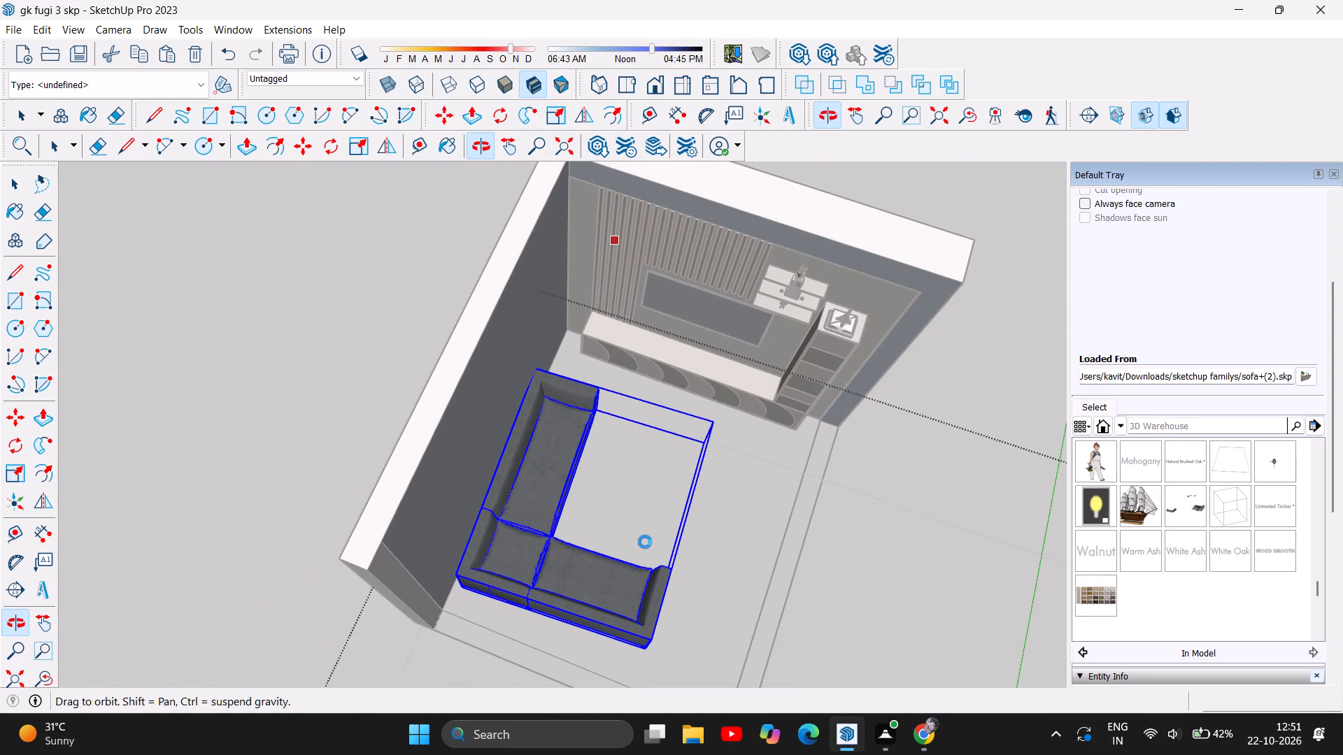
scroll(485, 496, "down", 6)
scroll(744, 476, "down", 5)
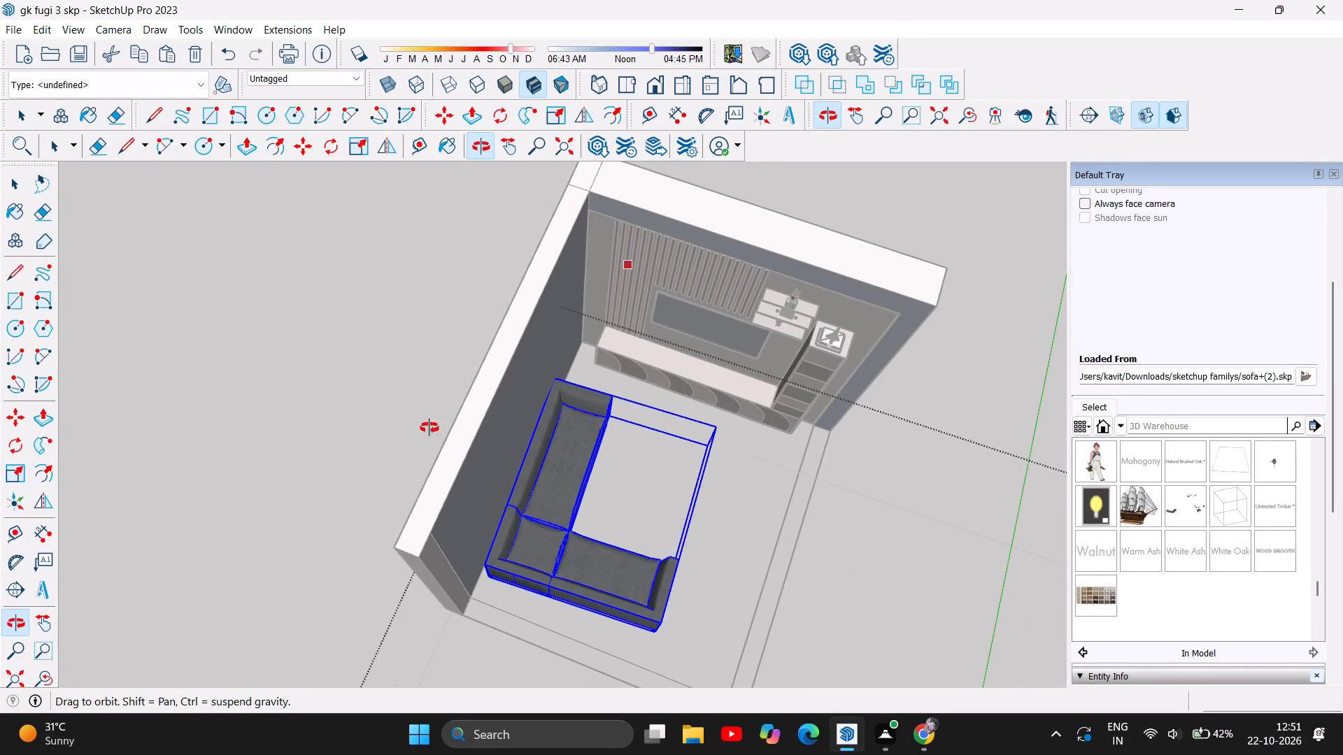
scroll(616, 510, "down", 4)
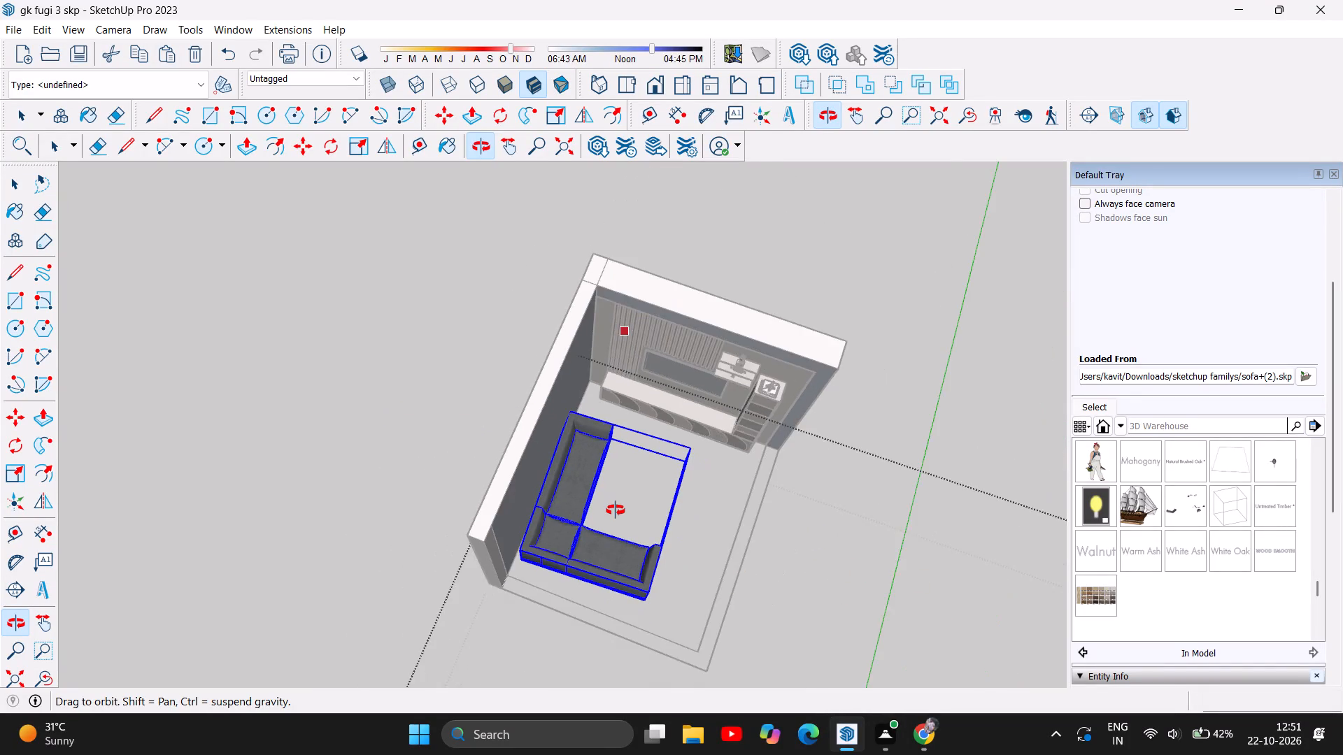
scroll(616, 510, "down", 1)
scroll(795, 544, "up", 9)
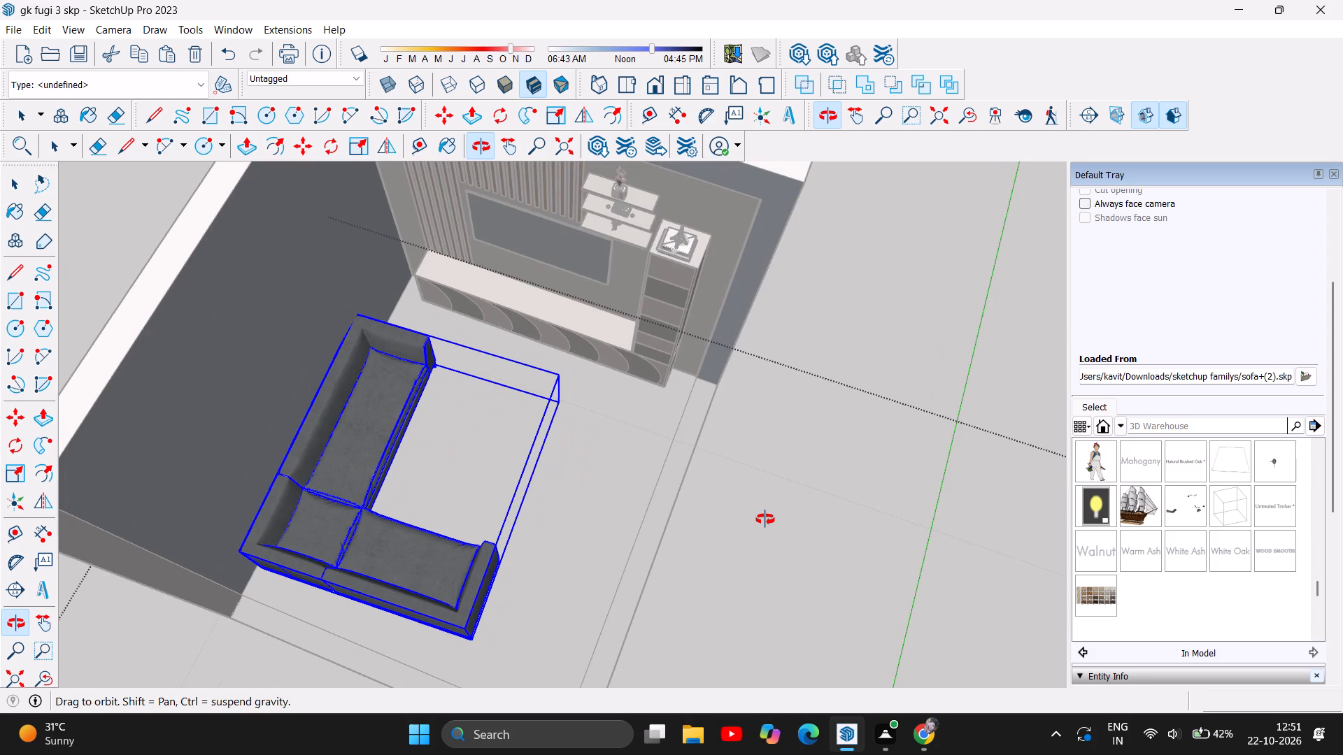
left_click(13, 178)
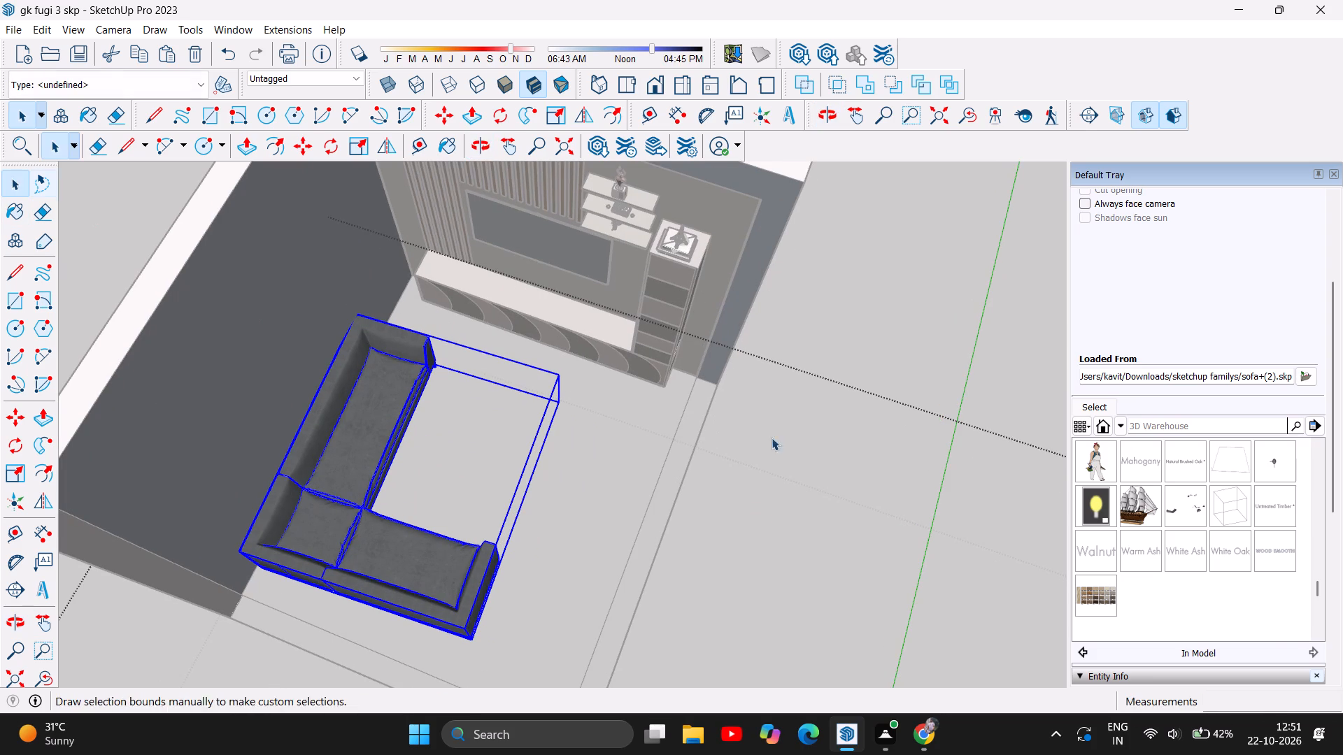
left_click(803, 447)
scroll(577, 443, "down", 5)
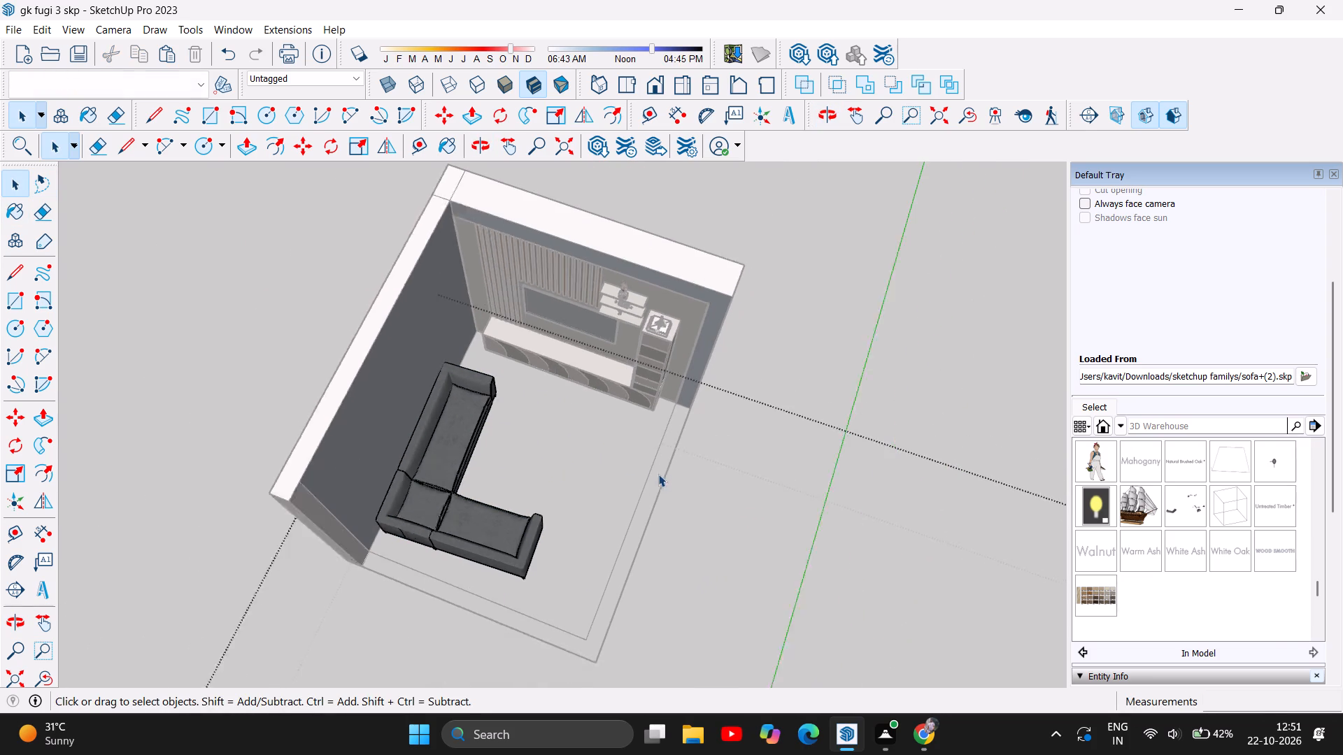
scroll(699, 470, "down", 5)
scroll(701, 470, "up", 6)
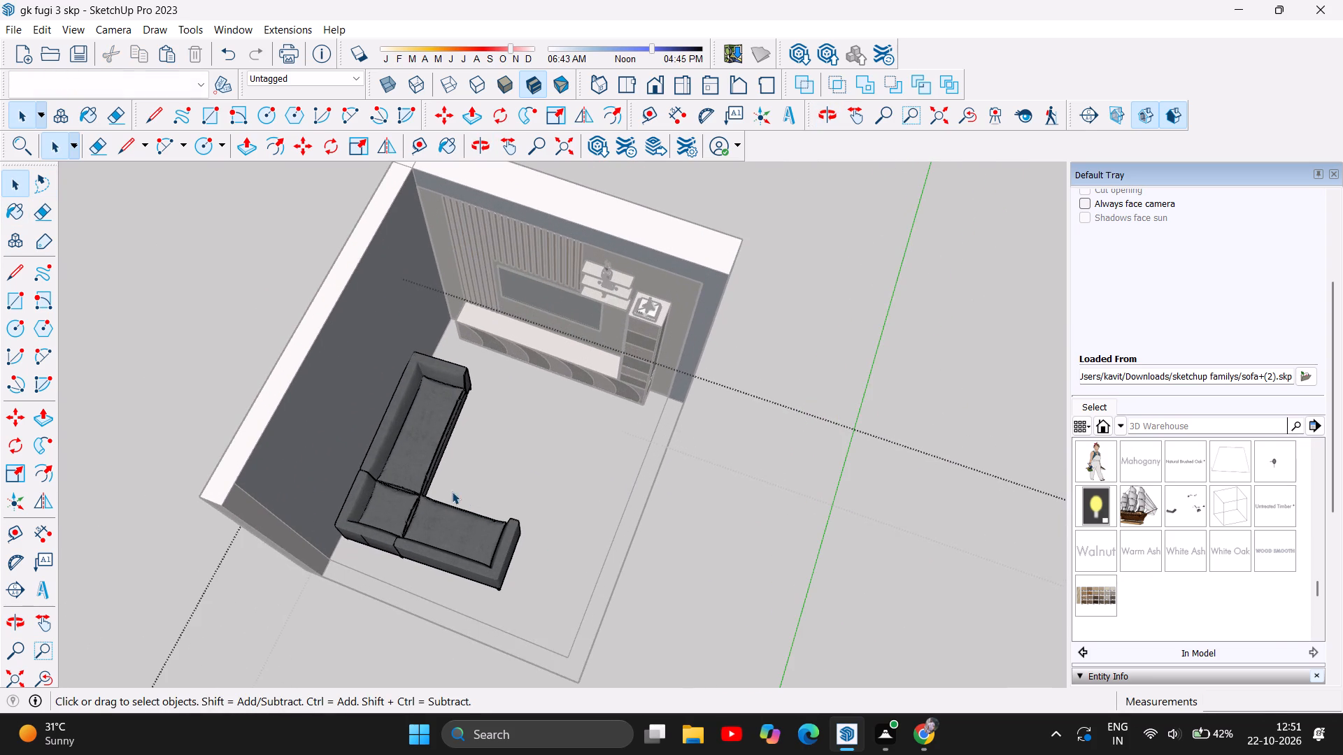
scroll(449, 491, "up", 5)
scroll(499, 542, "up", 4)
scroll(413, 447, "down", 5)
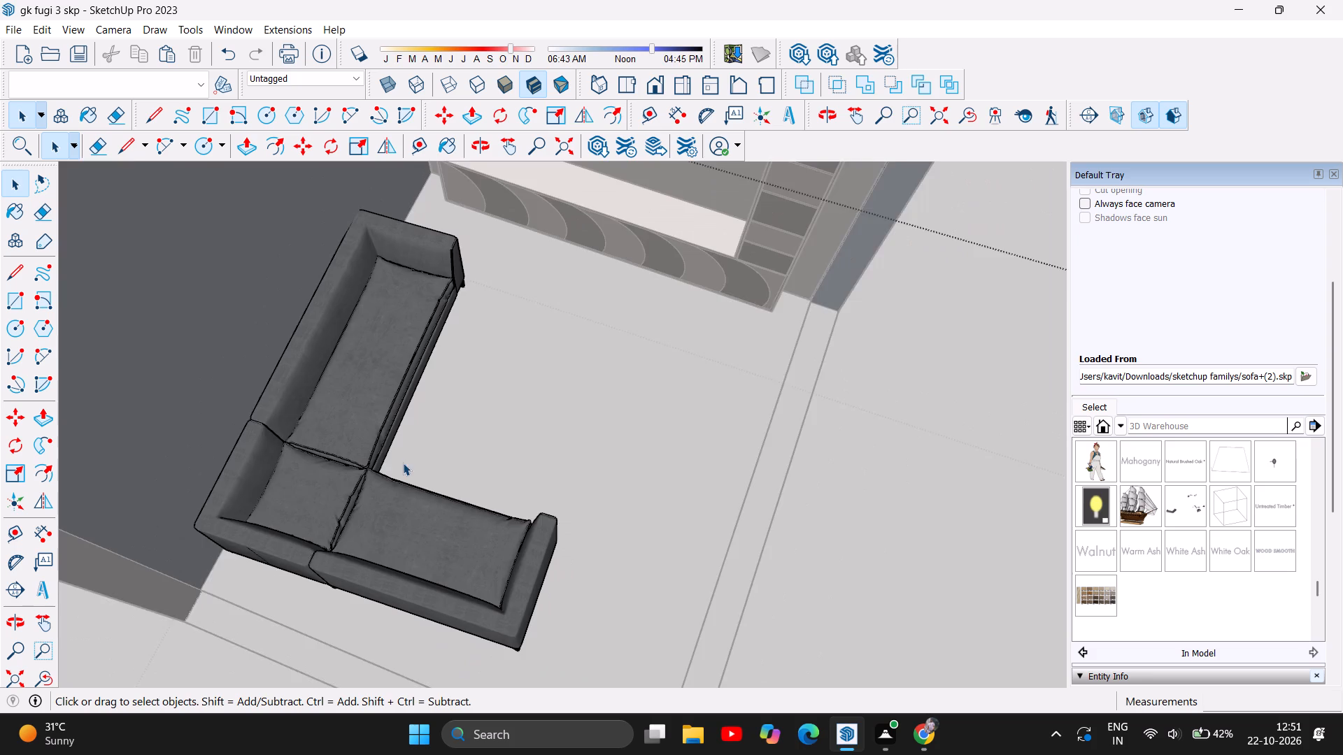
scroll(424, 466, "down", 20)
scroll(406, 485, "down", 7)
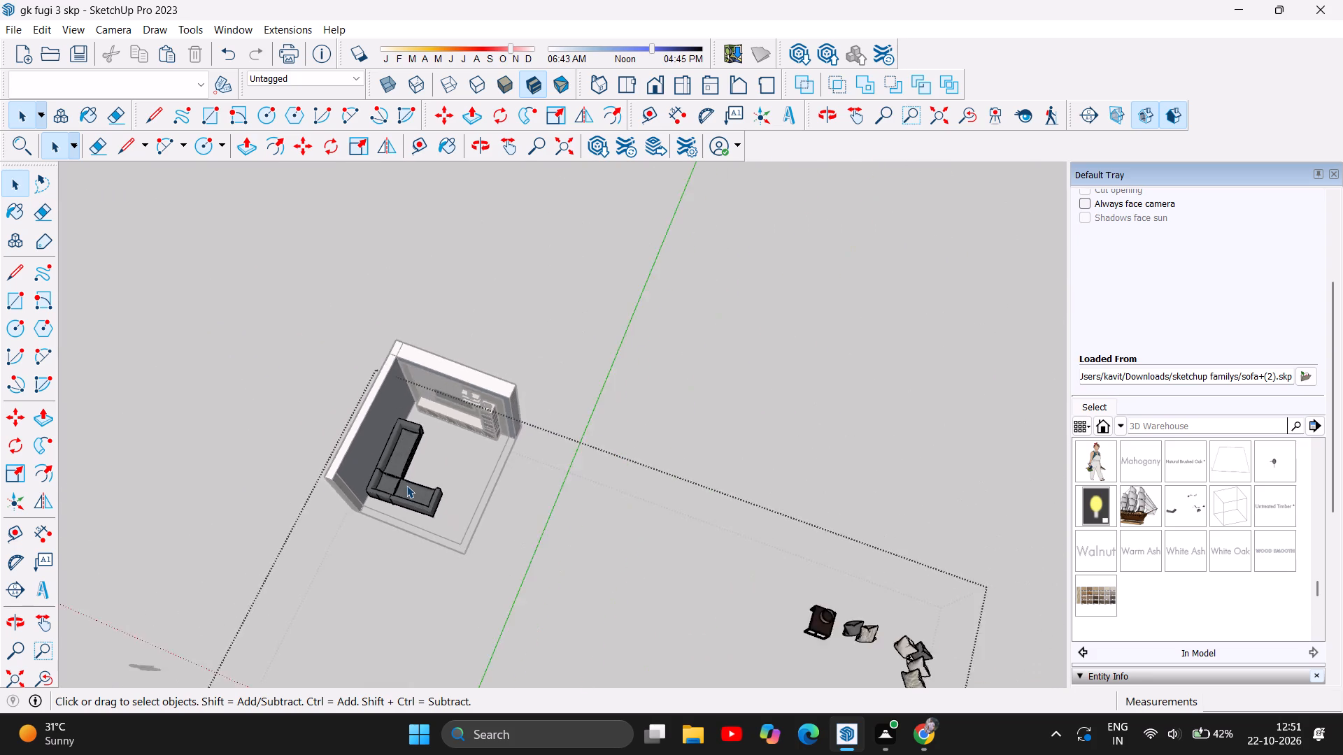
Open the remaining furniture group for editing so that its individual cushions can be selected.
scroll(406, 485, "down", 6)
scroll(691, 675, "up", 6)
scroll(714, 561, "up", 14)
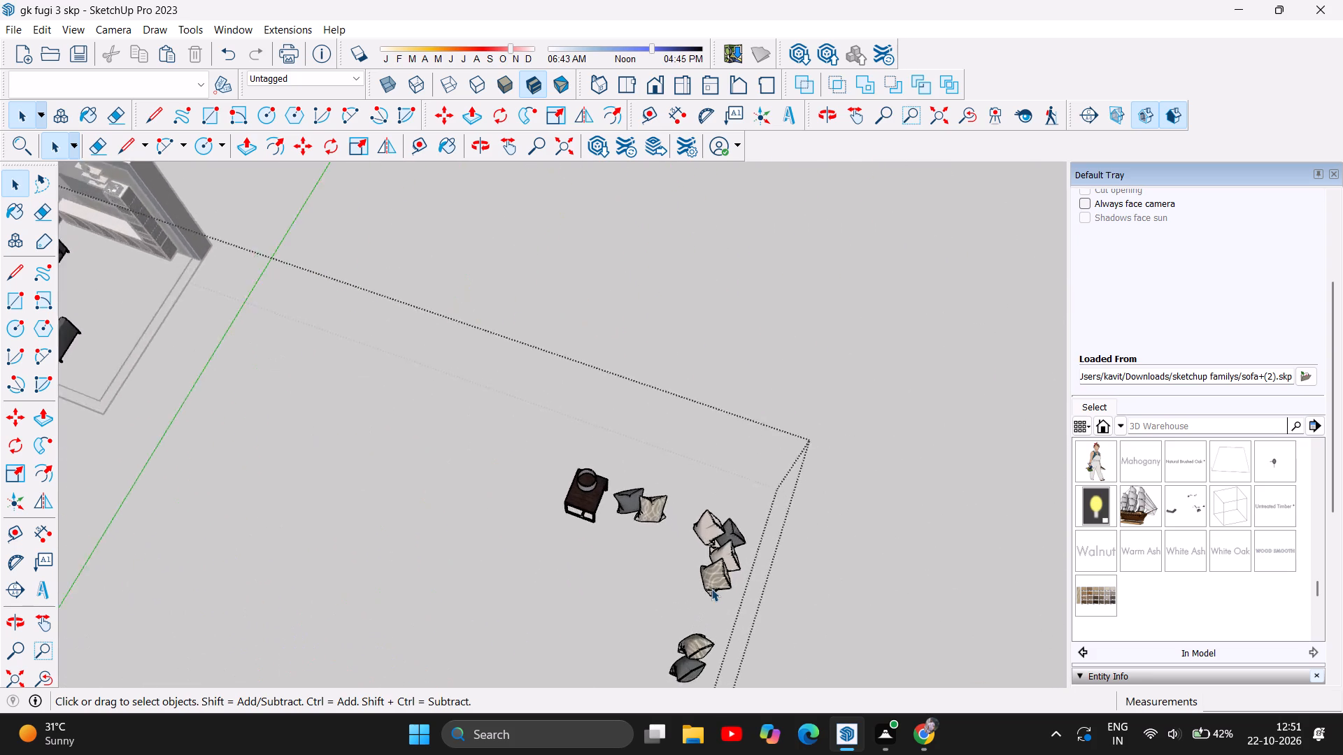
scroll(711, 589, "up", 15)
left_click(726, 584)
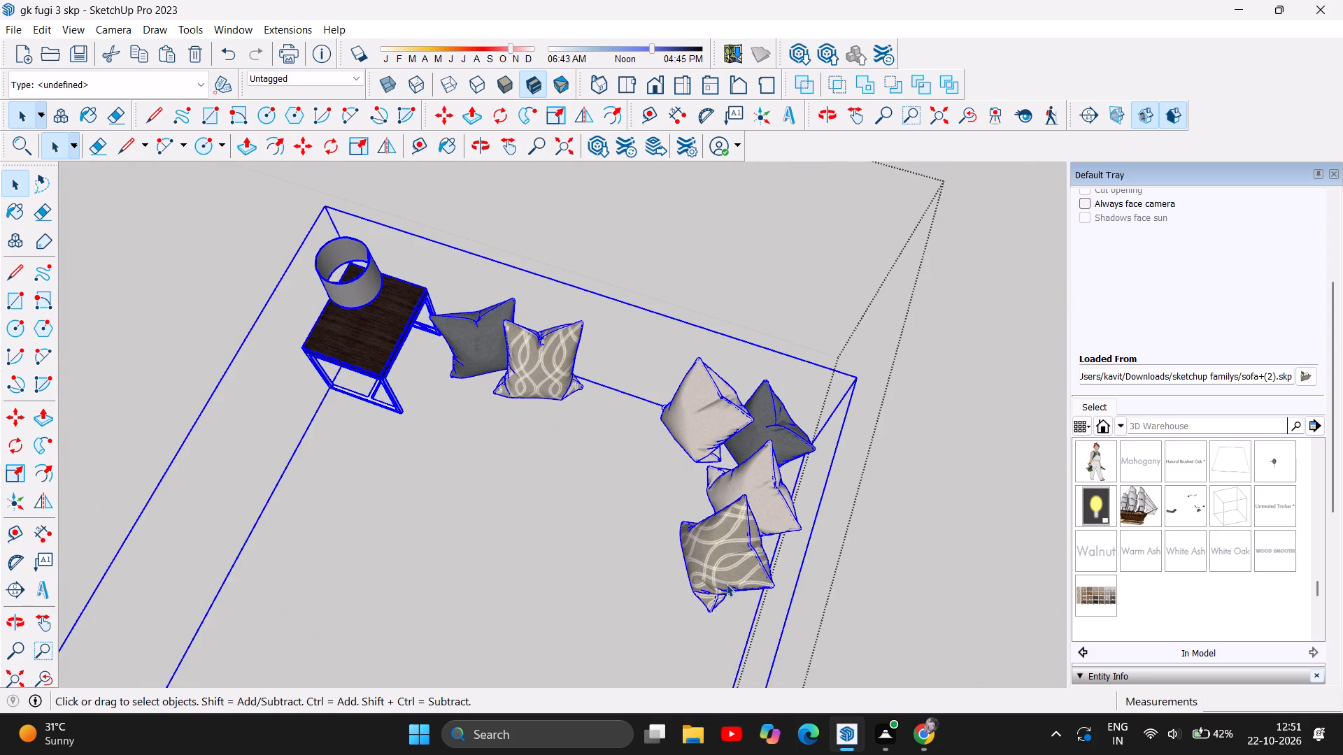
triple_click(716, 538)
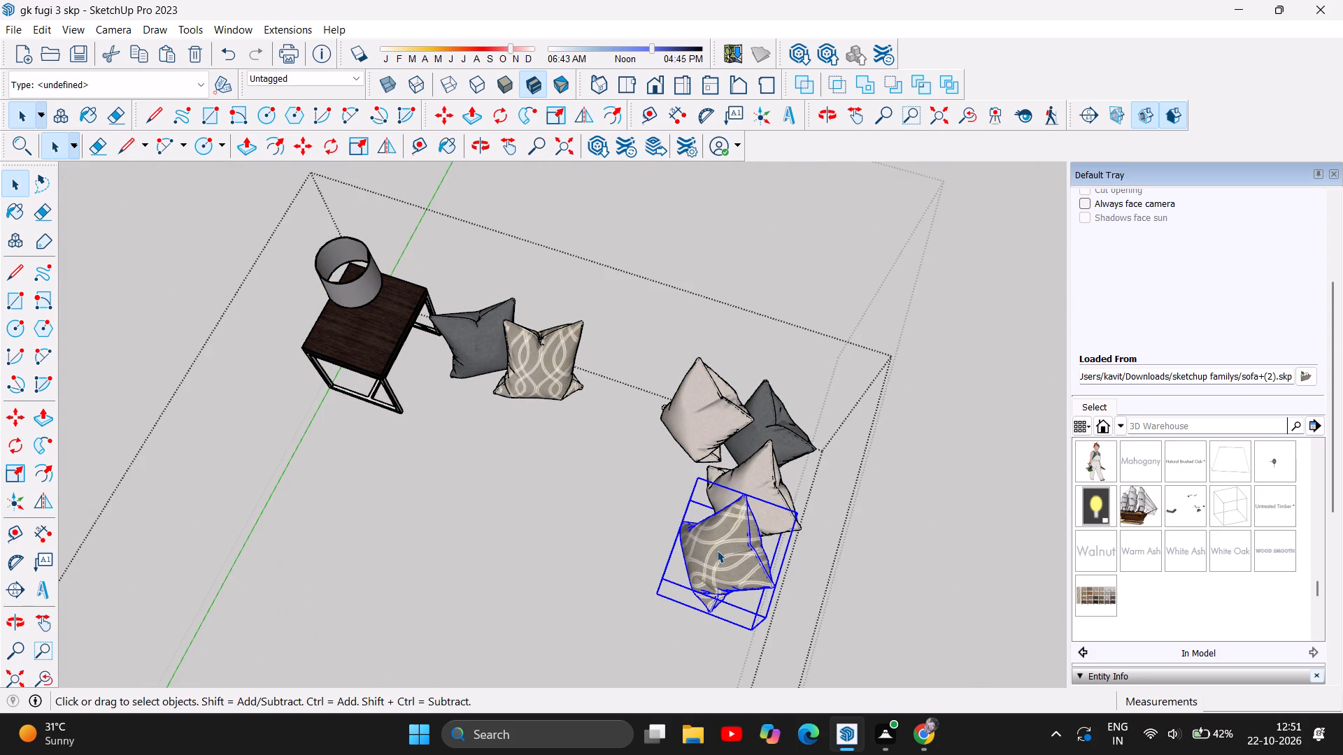
left_click_drag(719, 558, 539, 533)
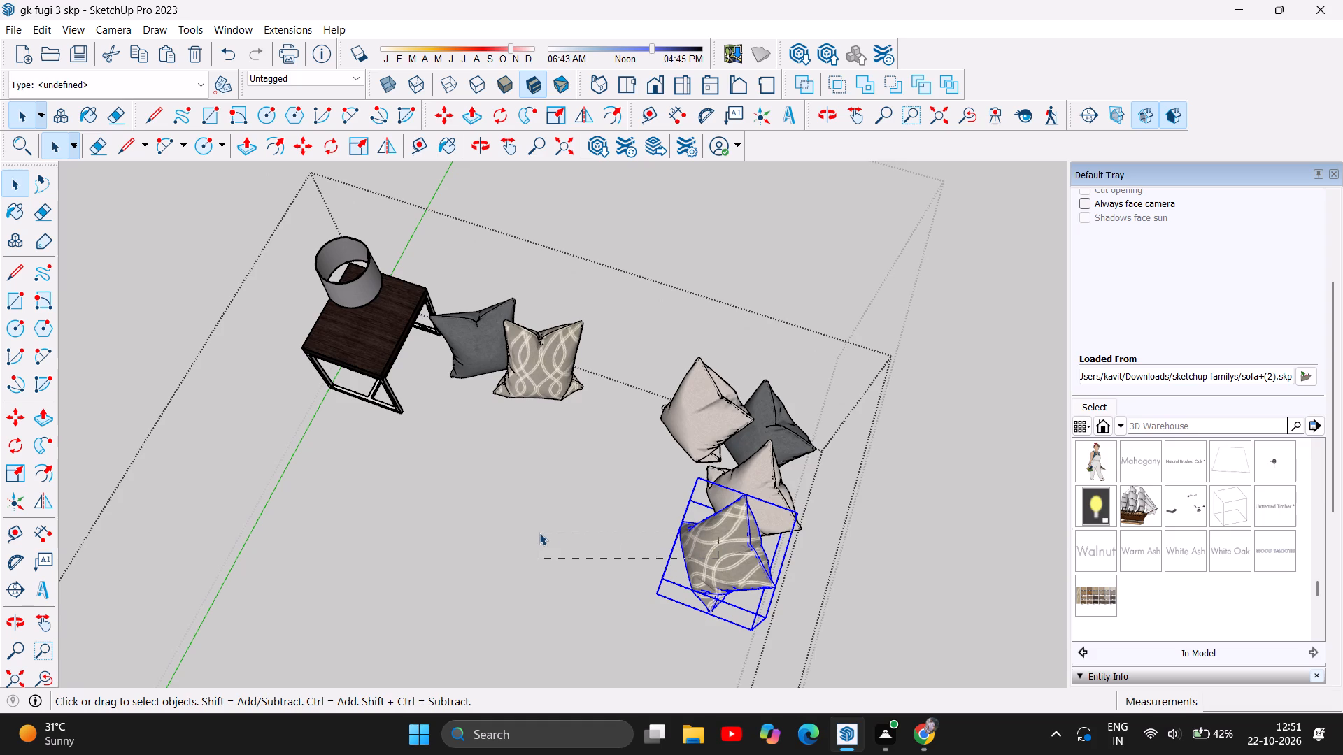
left_click(539, 533)
left_click(737, 568)
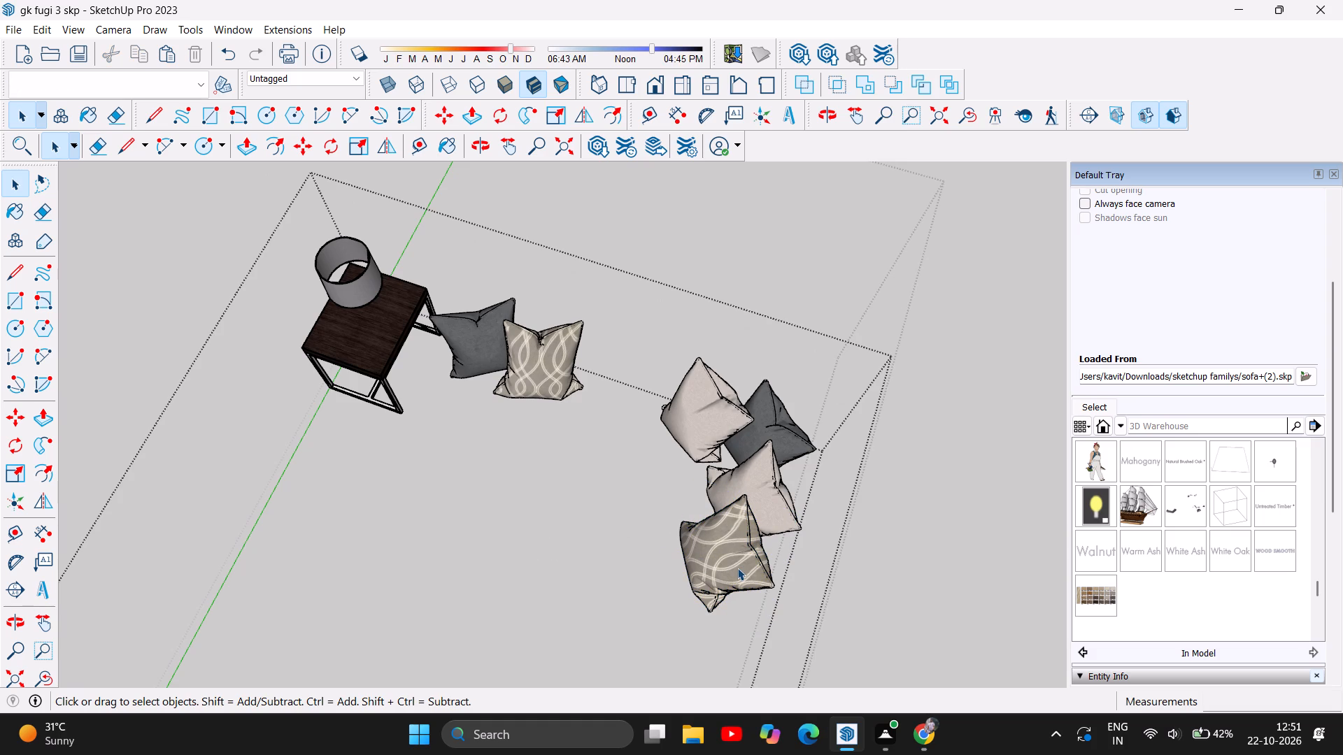
double_click(781, 490)
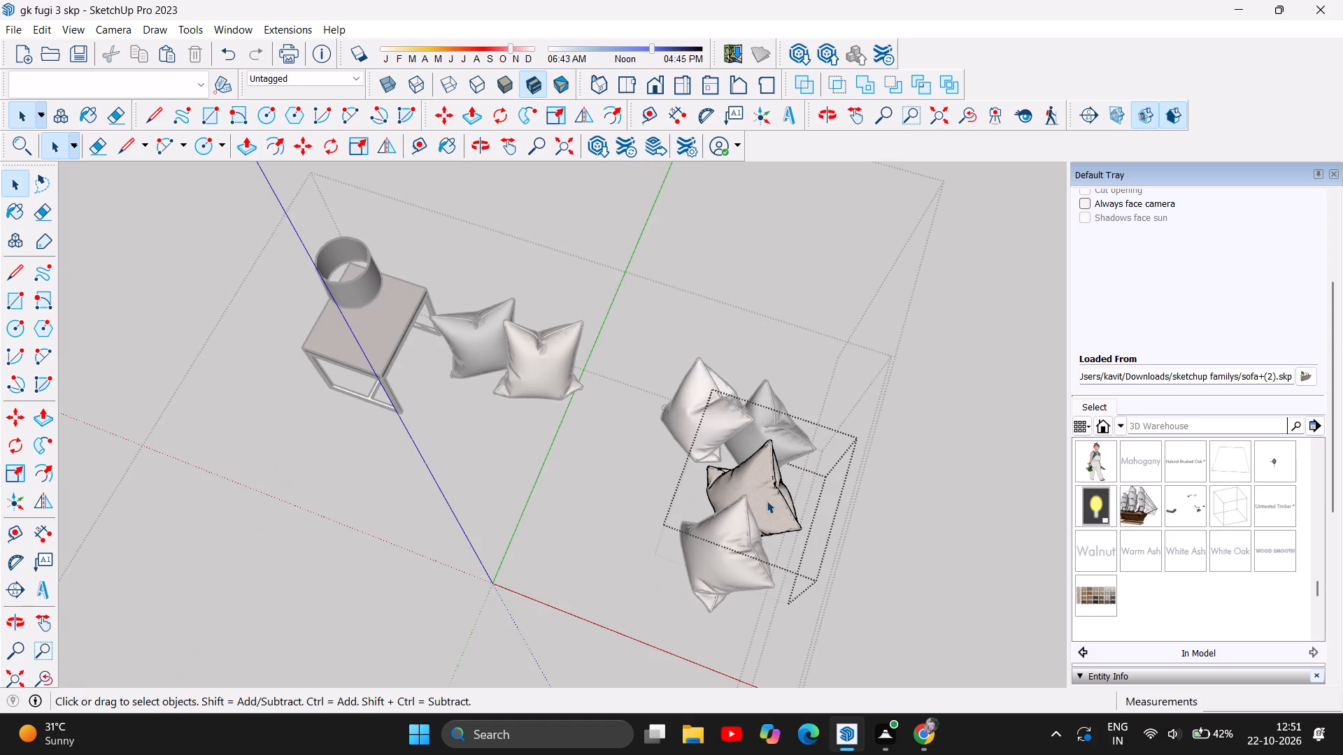
triple_click(711, 545)
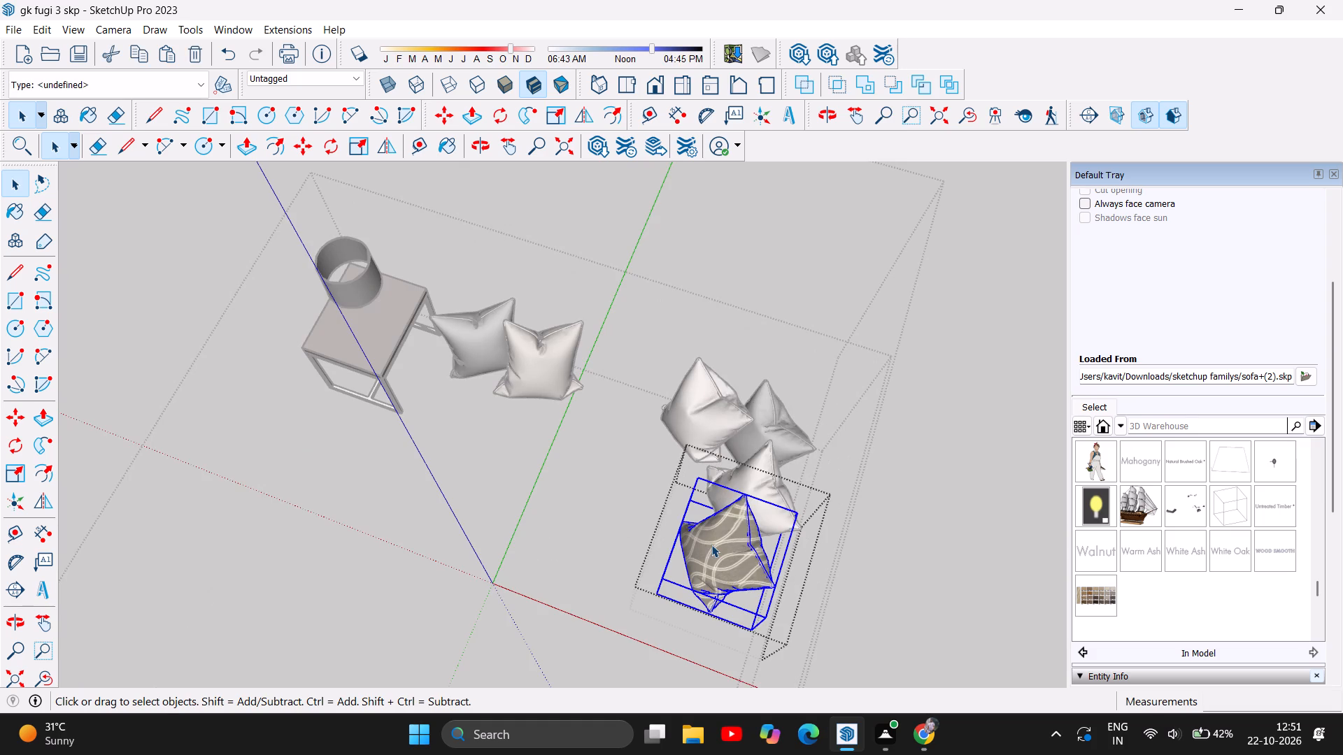
left_click(972, 523)
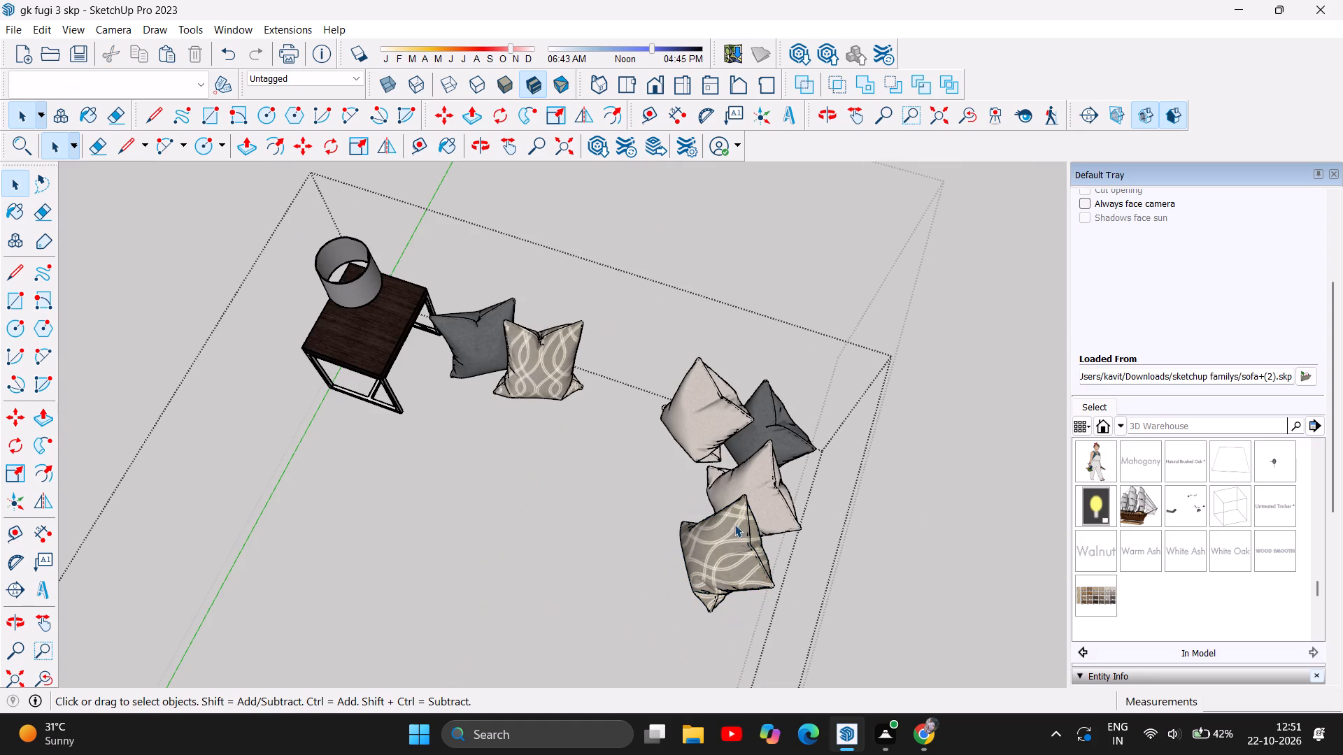
Move the patterned cushion from the end of the loose cushion cluster about 49' to the sectional sofa's corner seat.
left_click(730, 540)
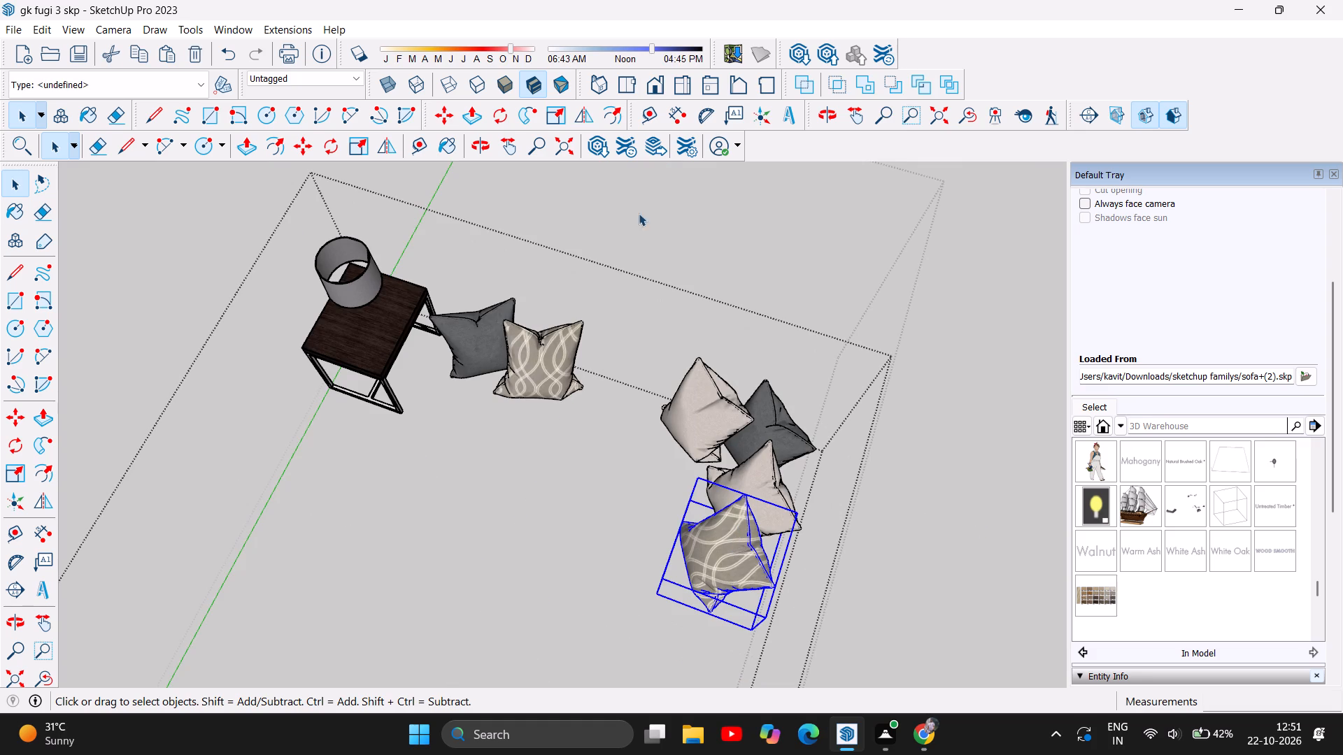
double_click(443, 120)
left_click_drag(748, 575, 658, 547)
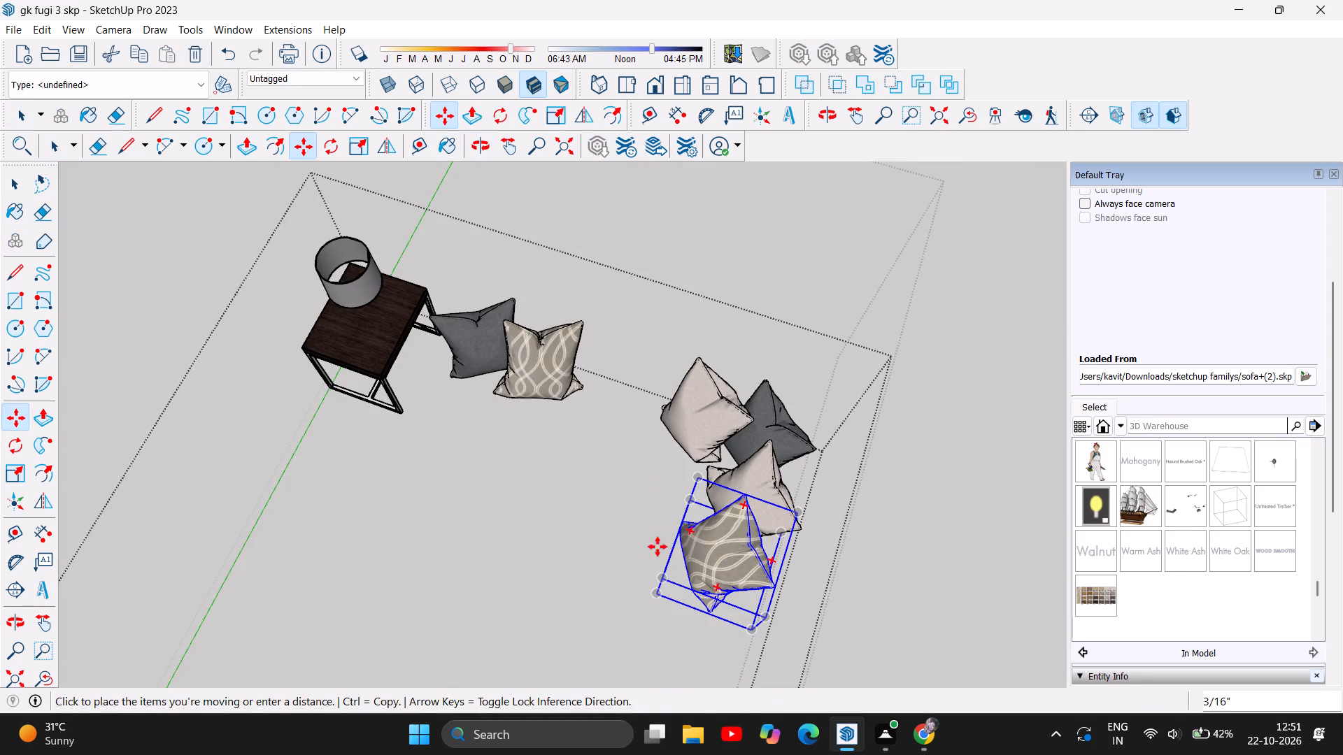
left_click_drag(658, 547, 670, 495)
scroll(670, 495, "down", 5)
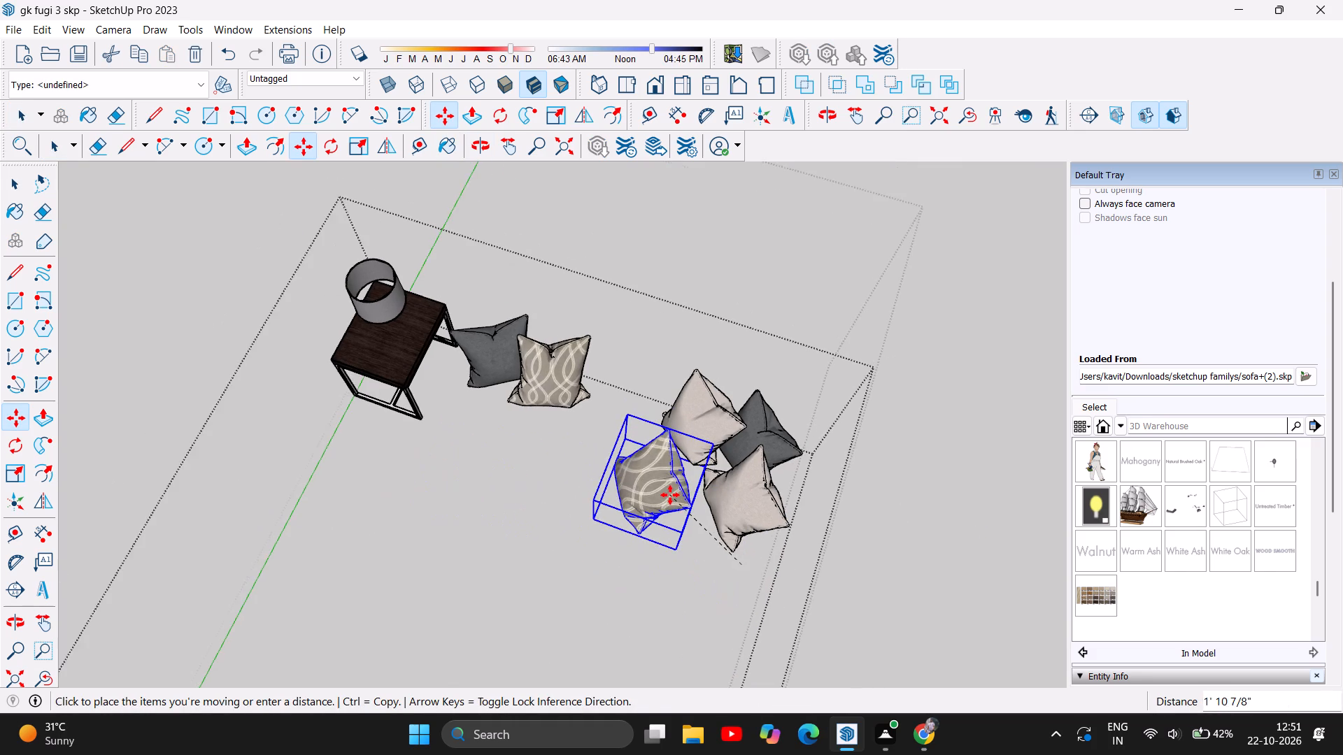
left_click_drag(670, 495, 671, 508)
scroll(670, 495, "down", 20)
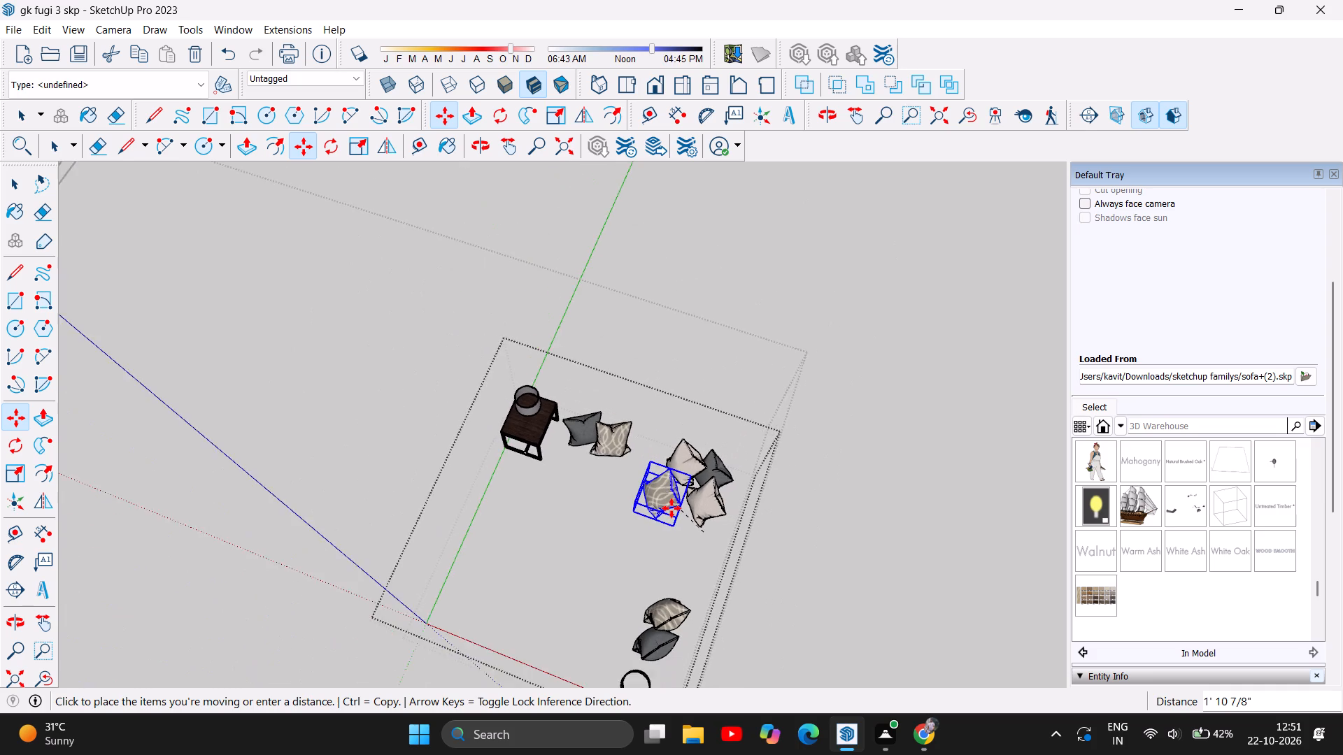
left_click_drag(671, 508, 443, 498)
scroll(671, 508, "down", 6)
scroll(615, 515, "down", 1)
scroll(519, 503, "down", 1)
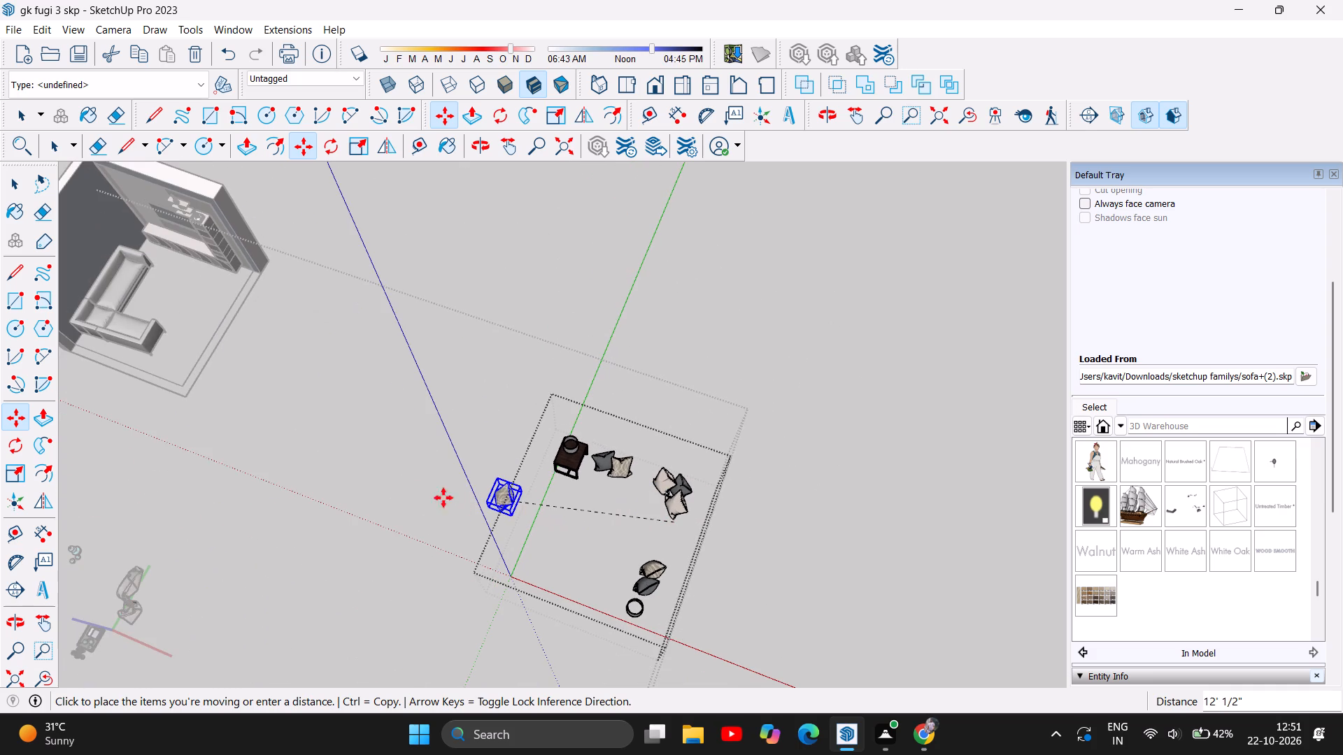
left_click_drag(443, 498, 105, 380)
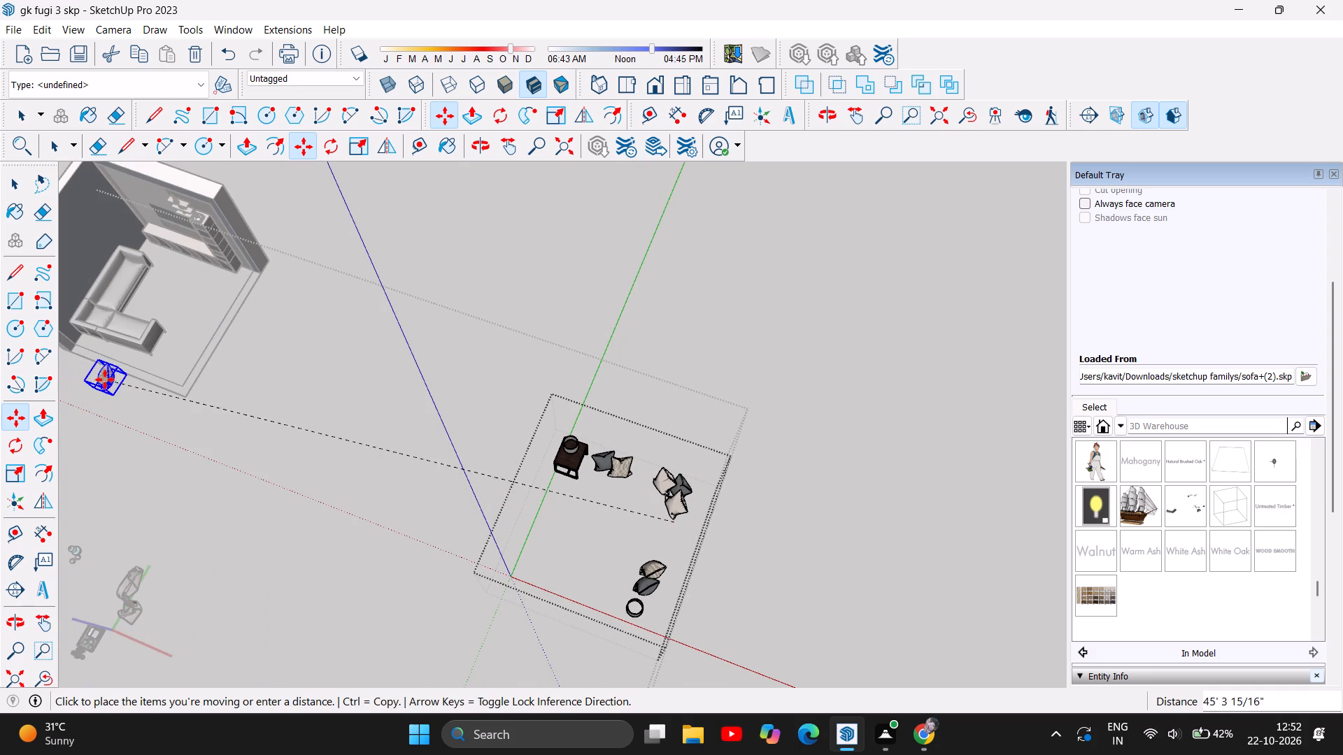
left_click_drag(105, 380, 99, 308)
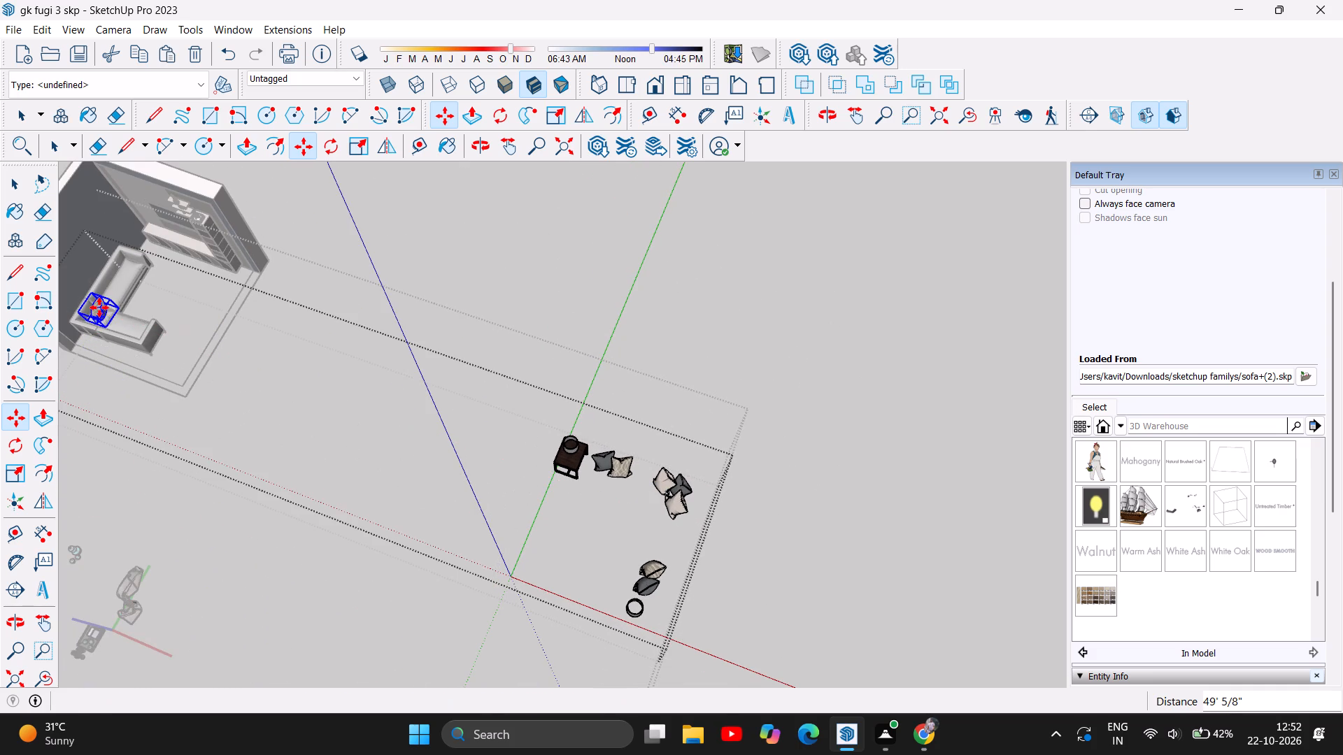
left_click(770, 284)
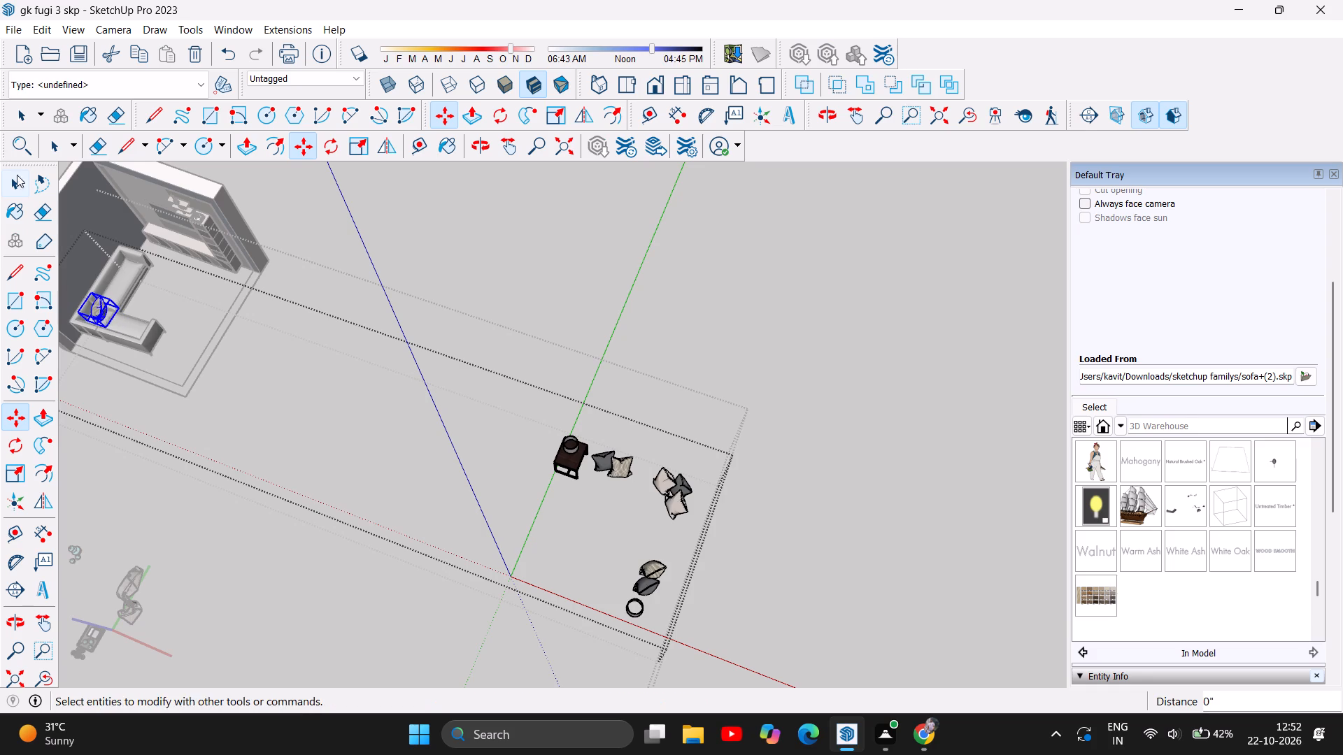
left_click(15, 180)
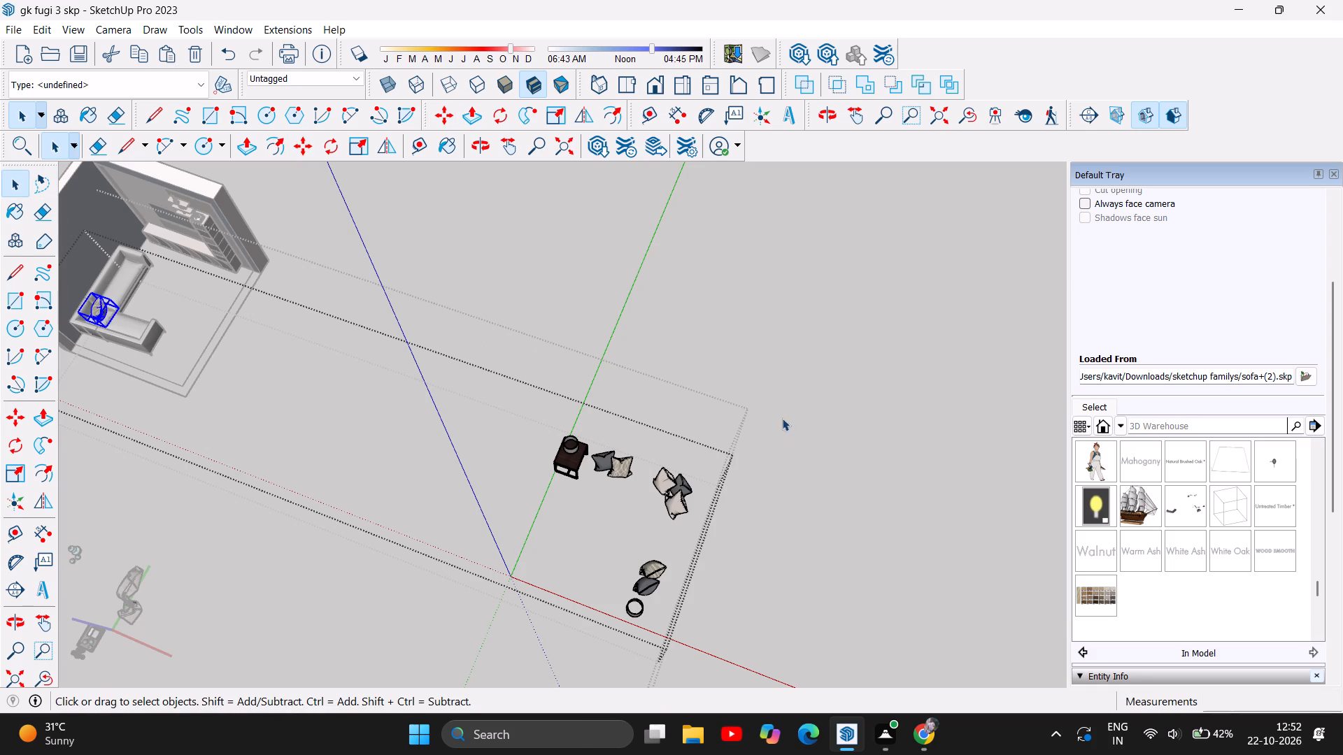
left_click(796, 366)
Examine the patterned cushion's placement at the sofa corner up close.
scroll(76, 299, "up", 6)
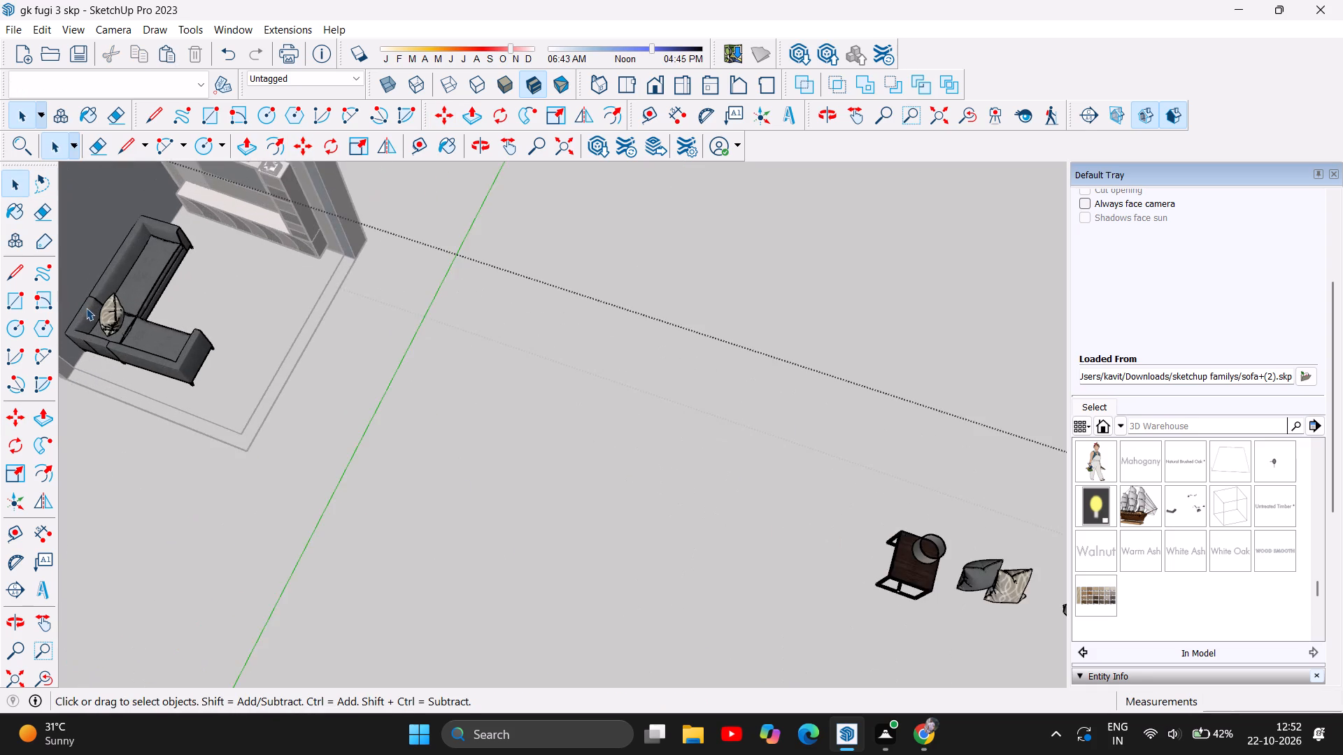
scroll(86, 308, "up", 7)
scroll(181, 315, "up", 12)
scroll(458, 401, "down", 4)
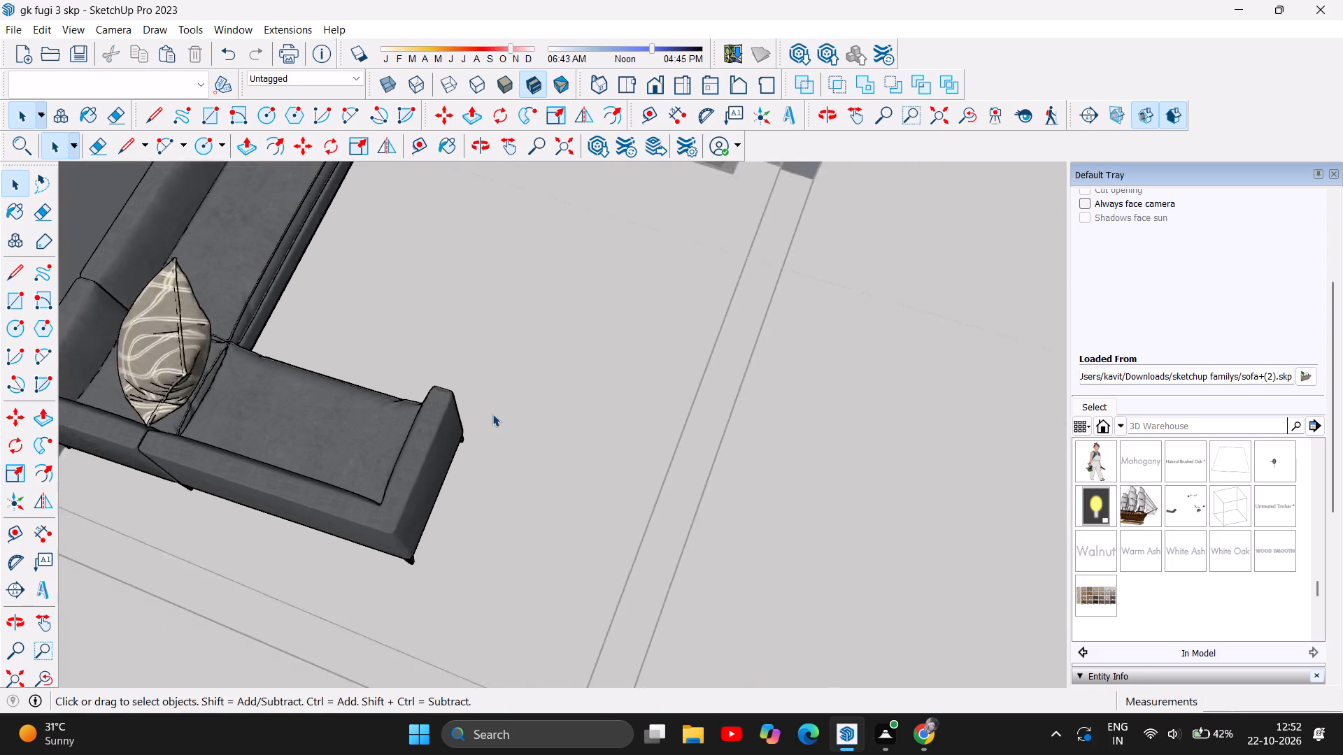
scroll(492, 414, "down", 2)
scroll(174, 350, "up", 7)
scroll(266, 373, "up", 6)
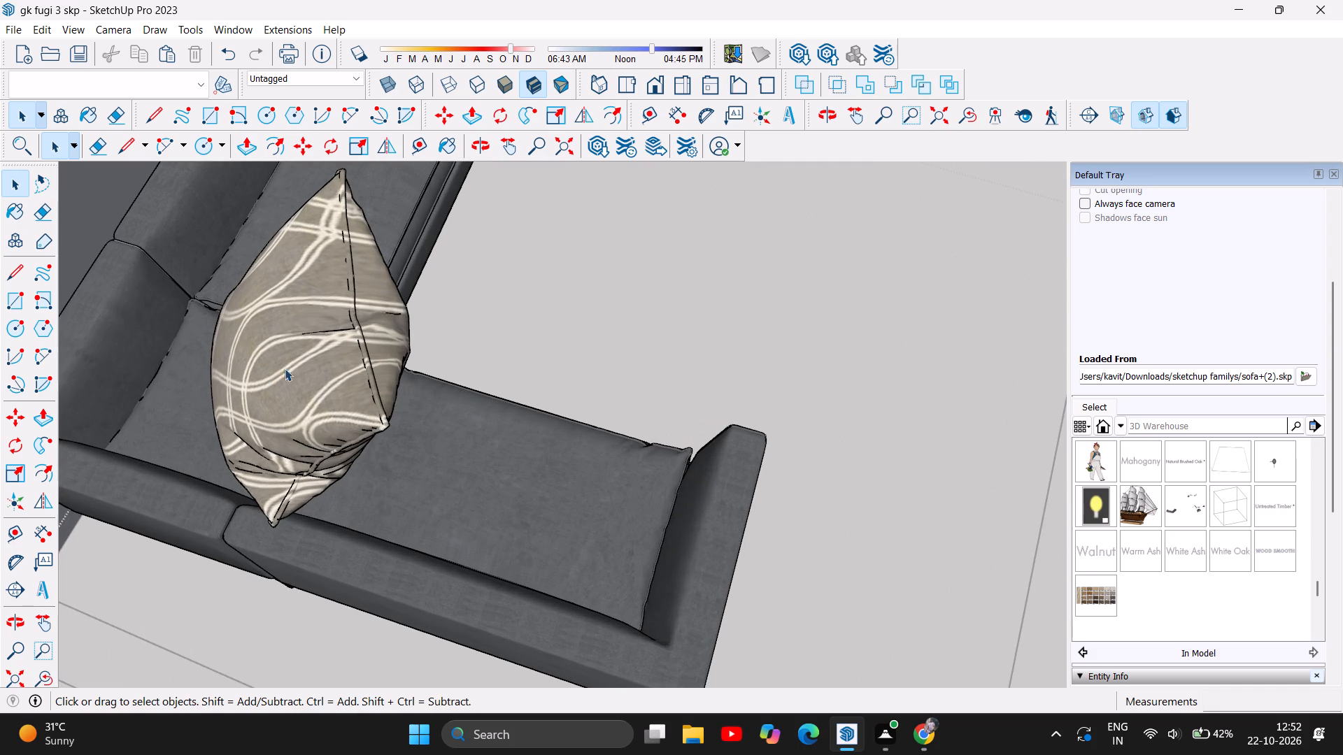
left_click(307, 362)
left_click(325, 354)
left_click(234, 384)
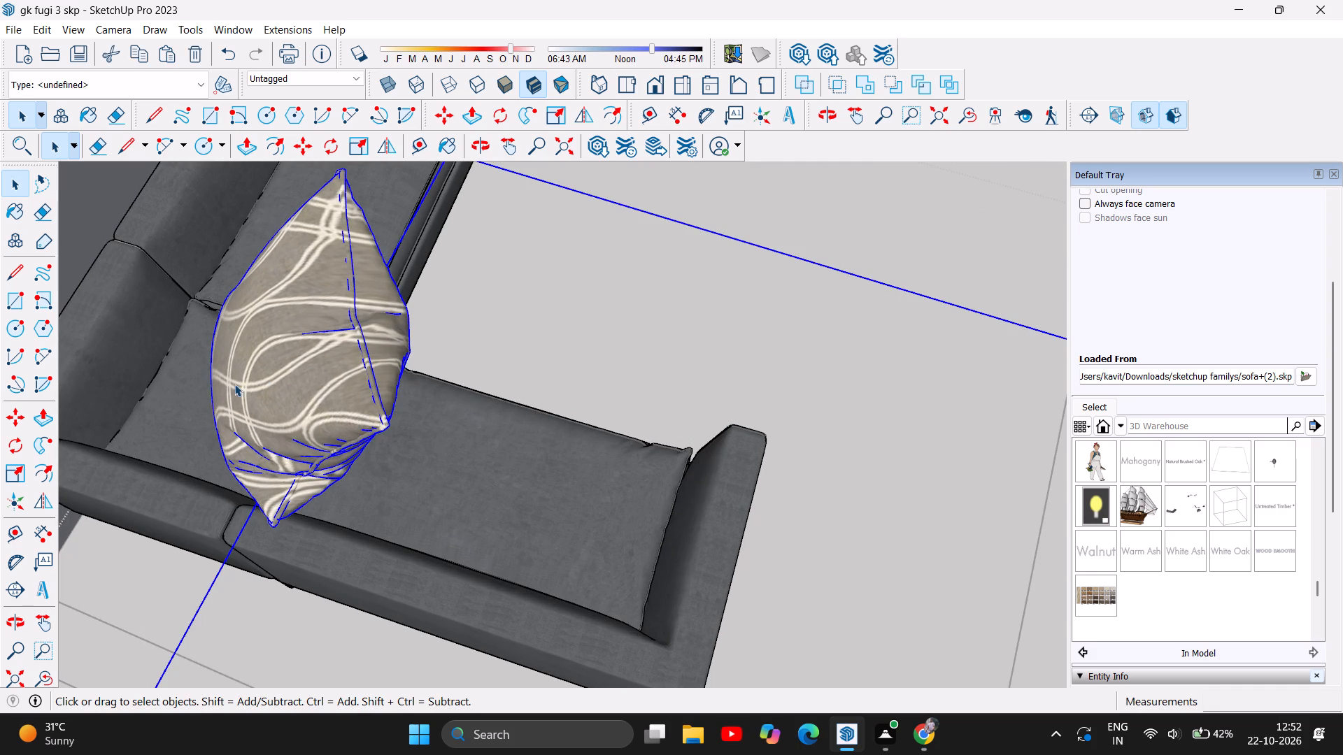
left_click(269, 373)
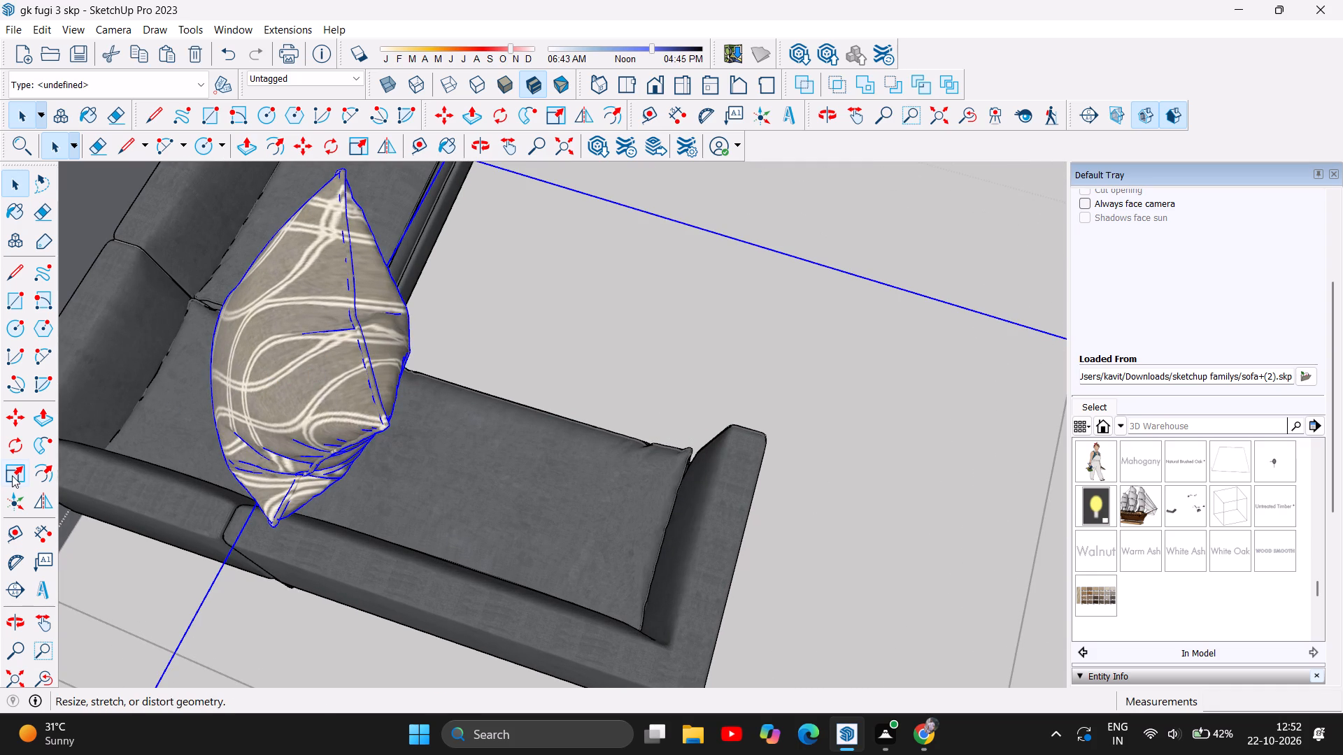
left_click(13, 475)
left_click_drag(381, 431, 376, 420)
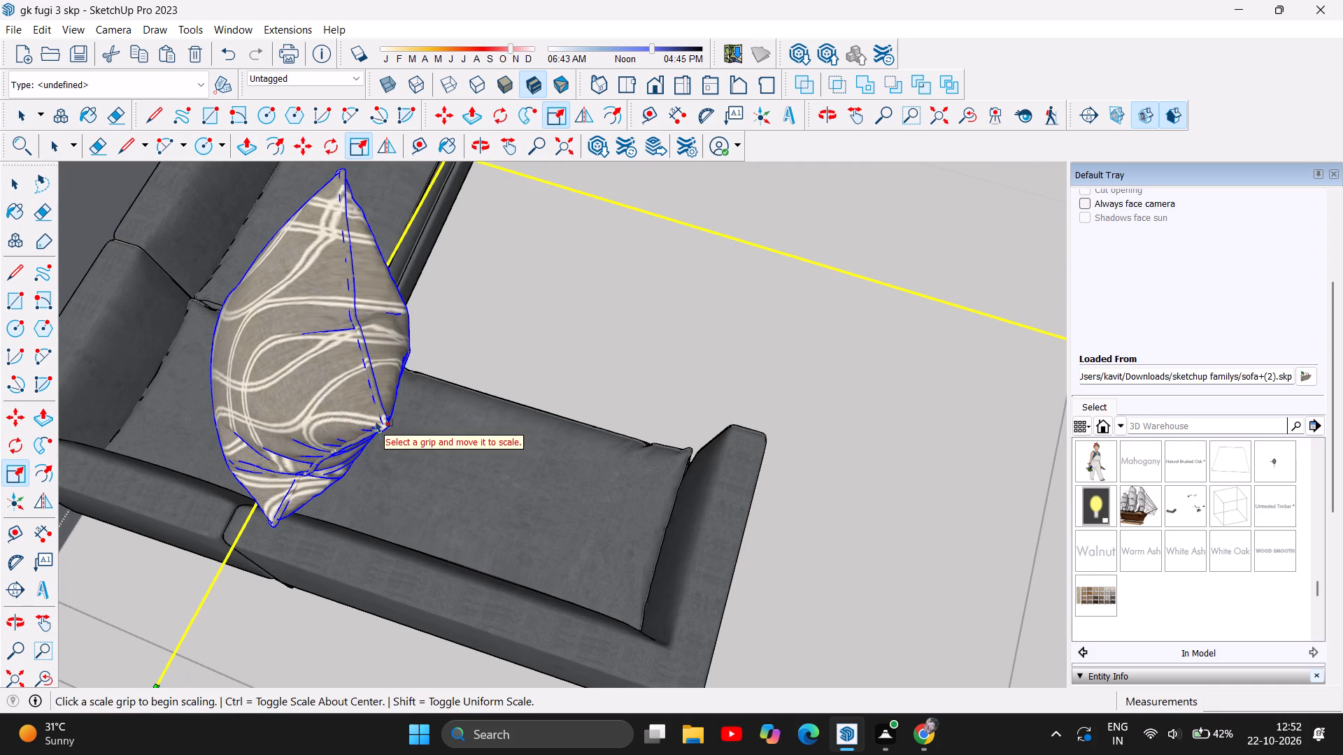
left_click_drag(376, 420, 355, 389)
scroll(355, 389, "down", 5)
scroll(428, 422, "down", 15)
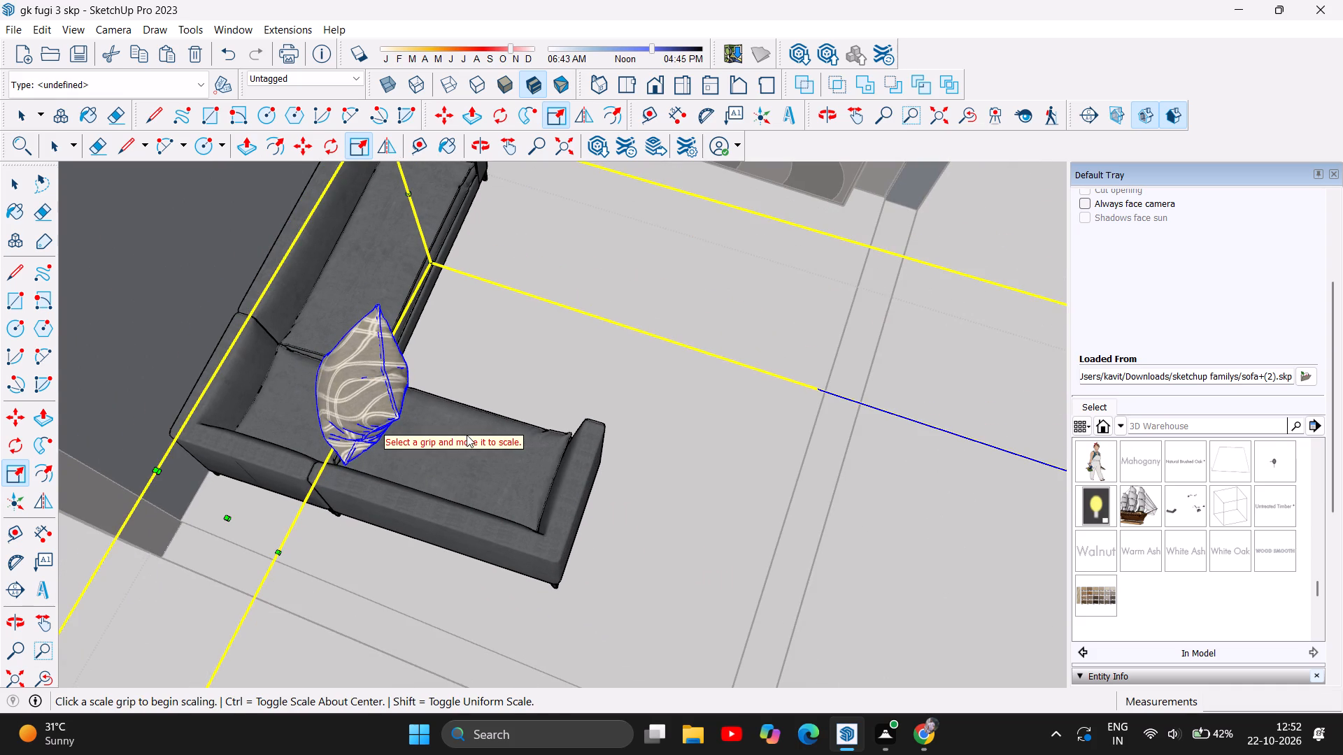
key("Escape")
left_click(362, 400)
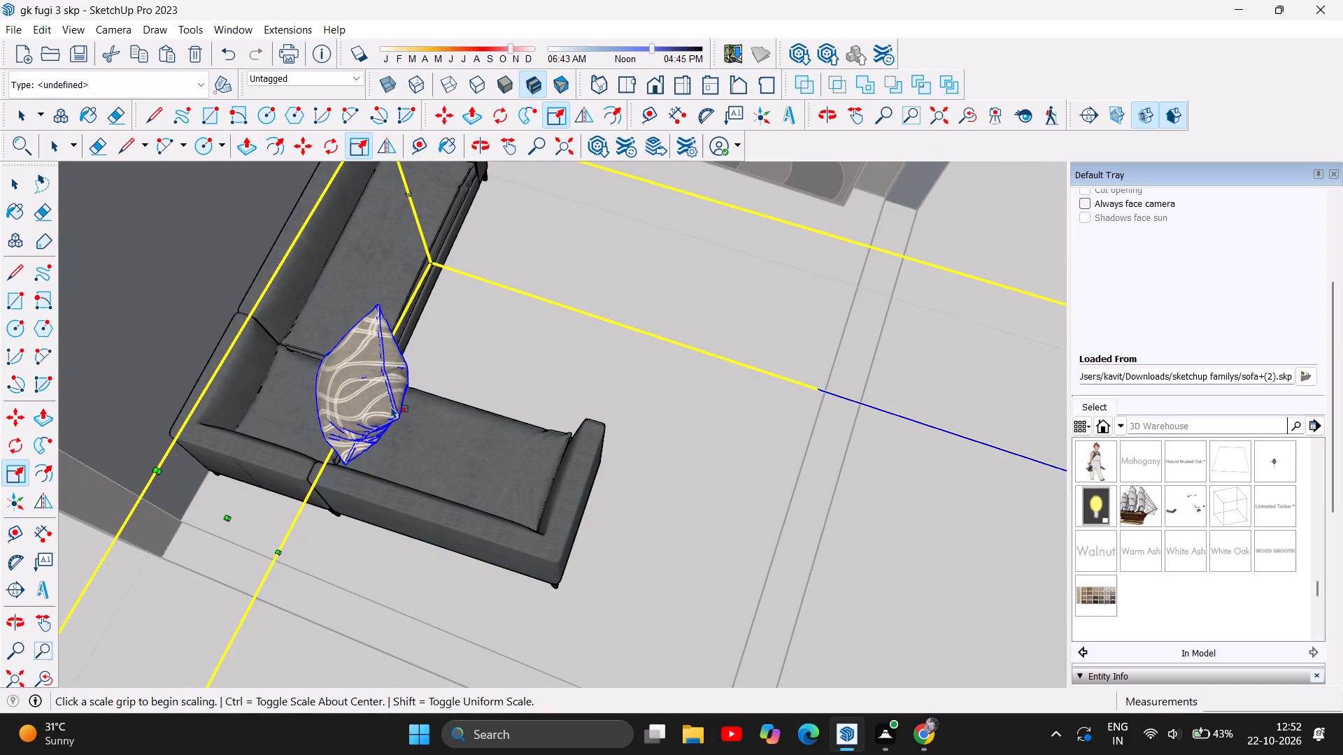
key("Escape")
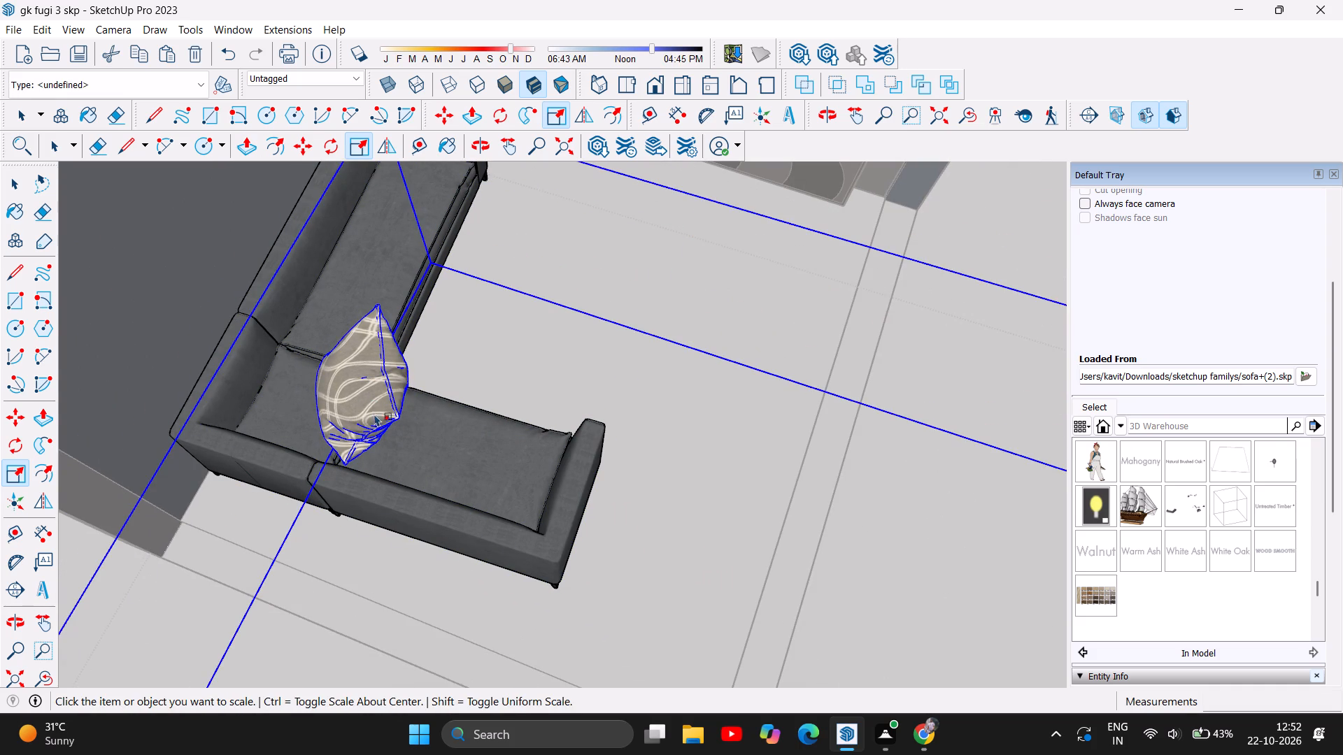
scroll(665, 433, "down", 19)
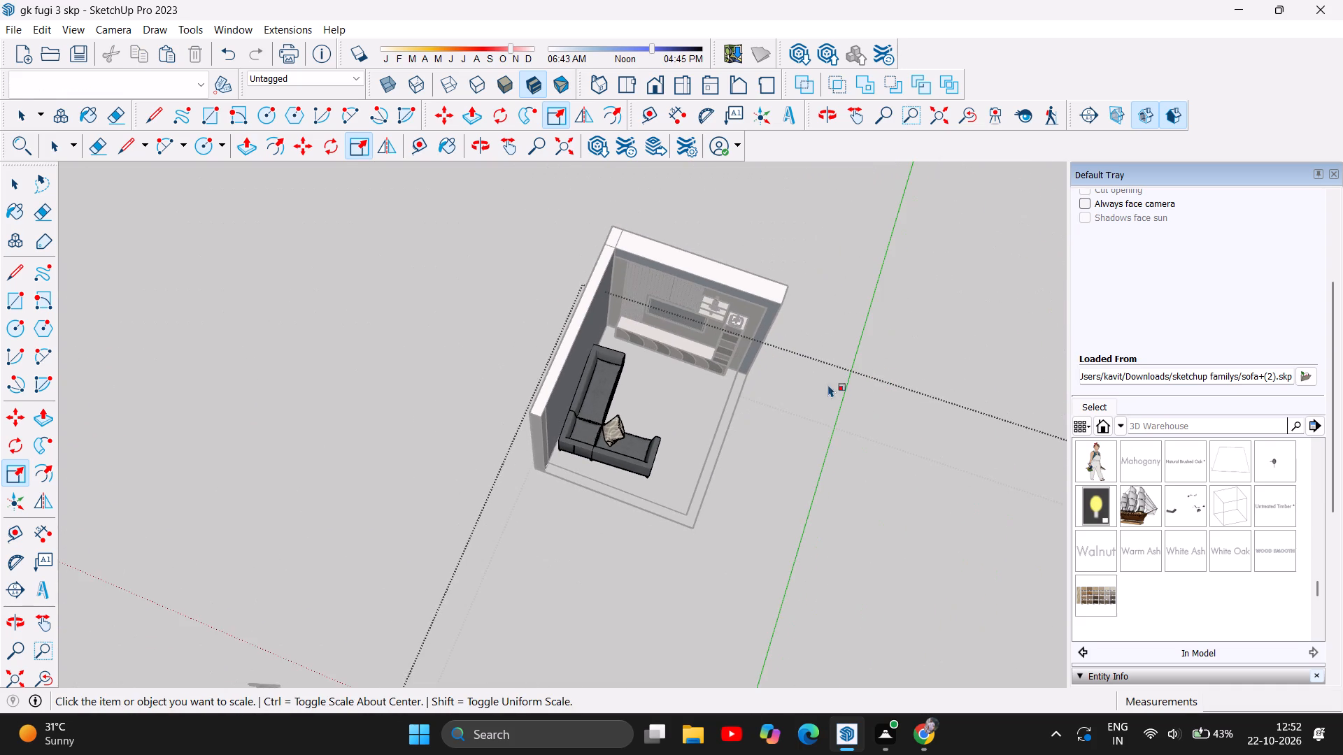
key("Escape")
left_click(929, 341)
Leave the furniture group and review the sofa, cushion and TV wall from above and at a lower angle.
scroll(603, 478, "down", 1)
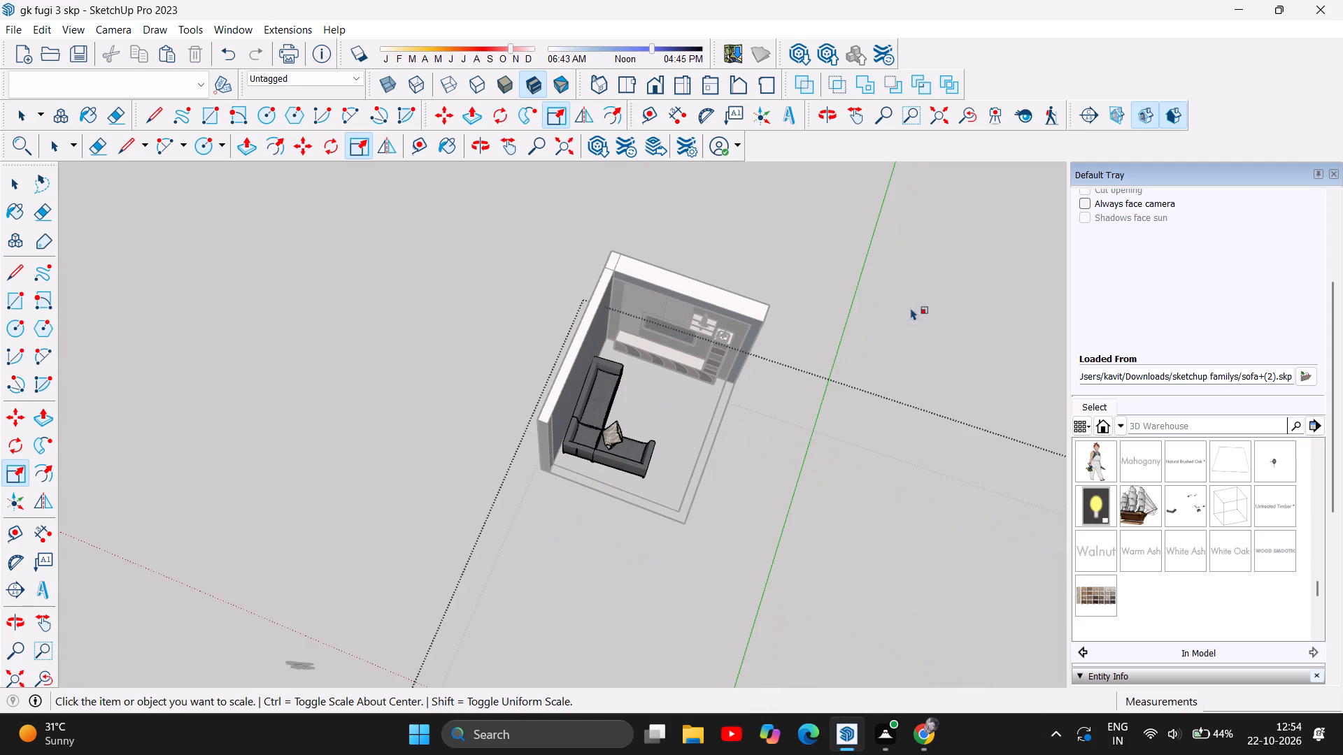
left_click(10, 187)
left_click(417, 329)
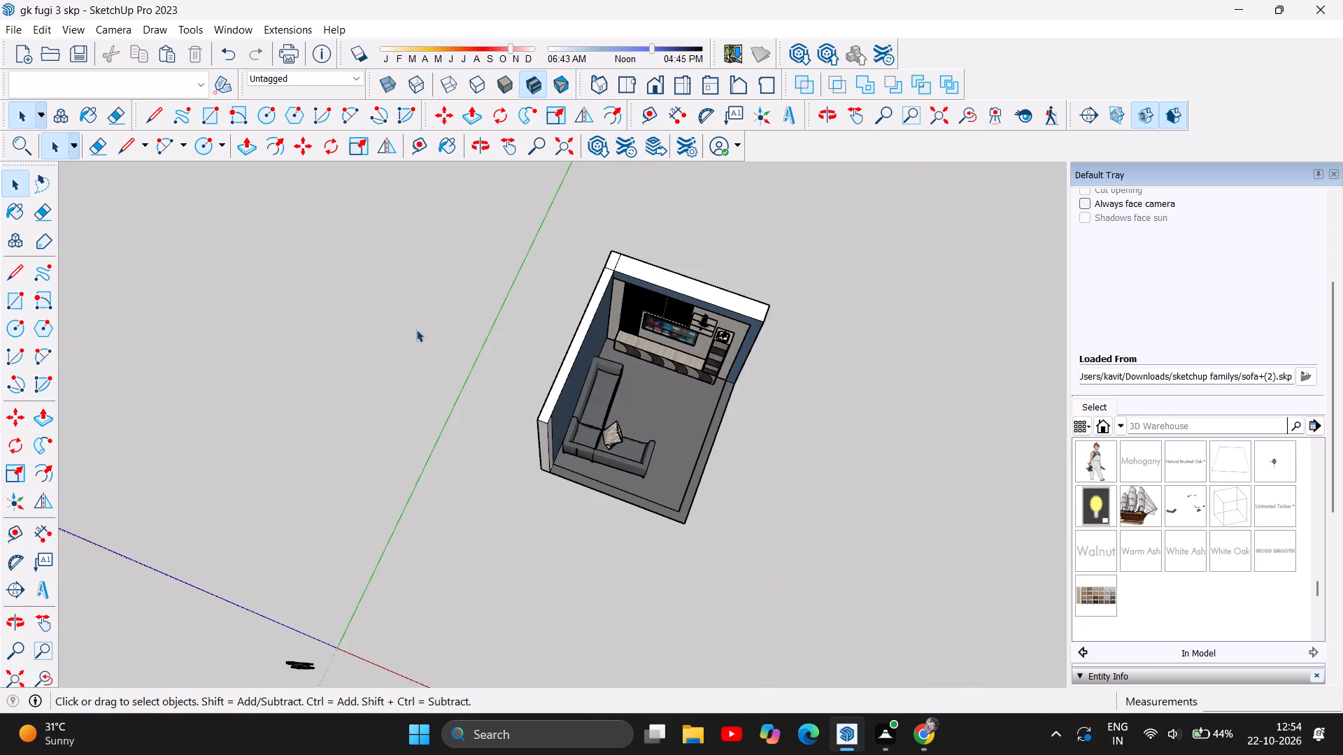
scroll(688, 402, "up", 5)
scroll(732, 218, "up", 2)
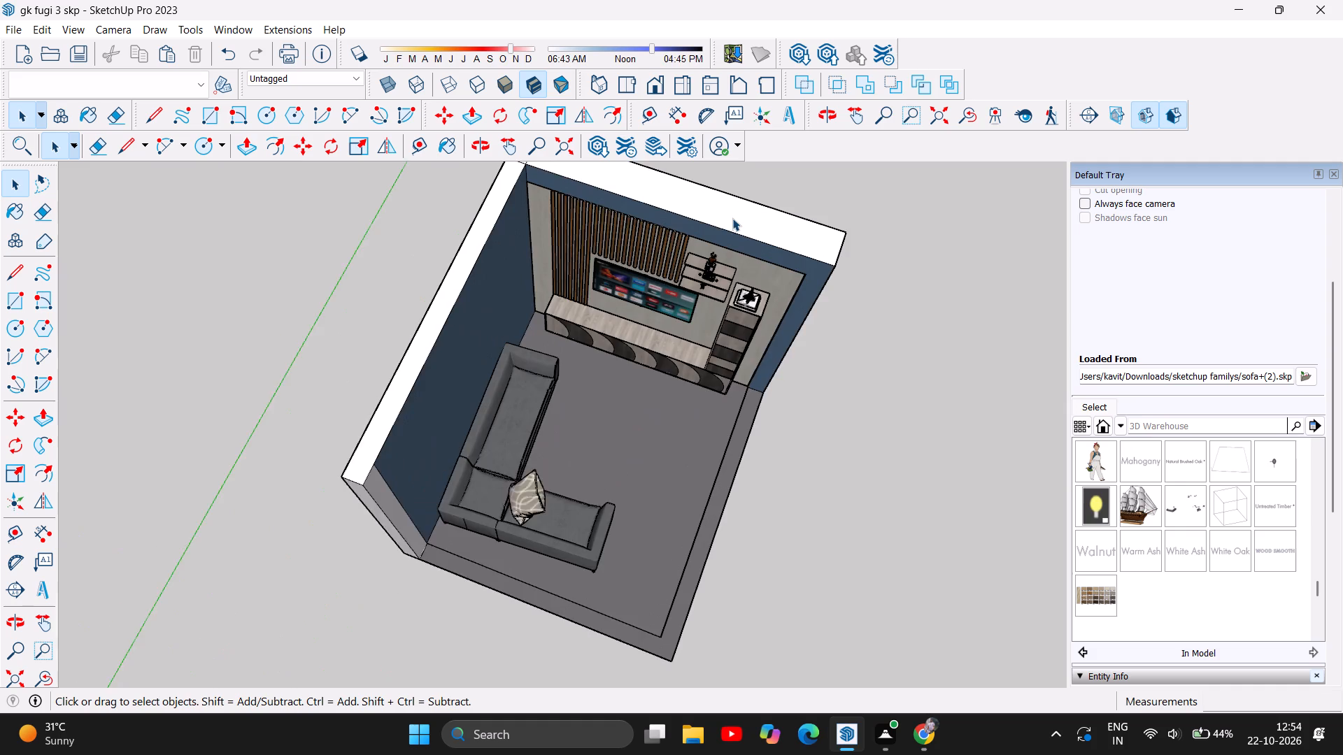
scroll(732, 218, "up", 3)
scroll(695, 362, "up", 5)
scroll(700, 441, "up", 1)
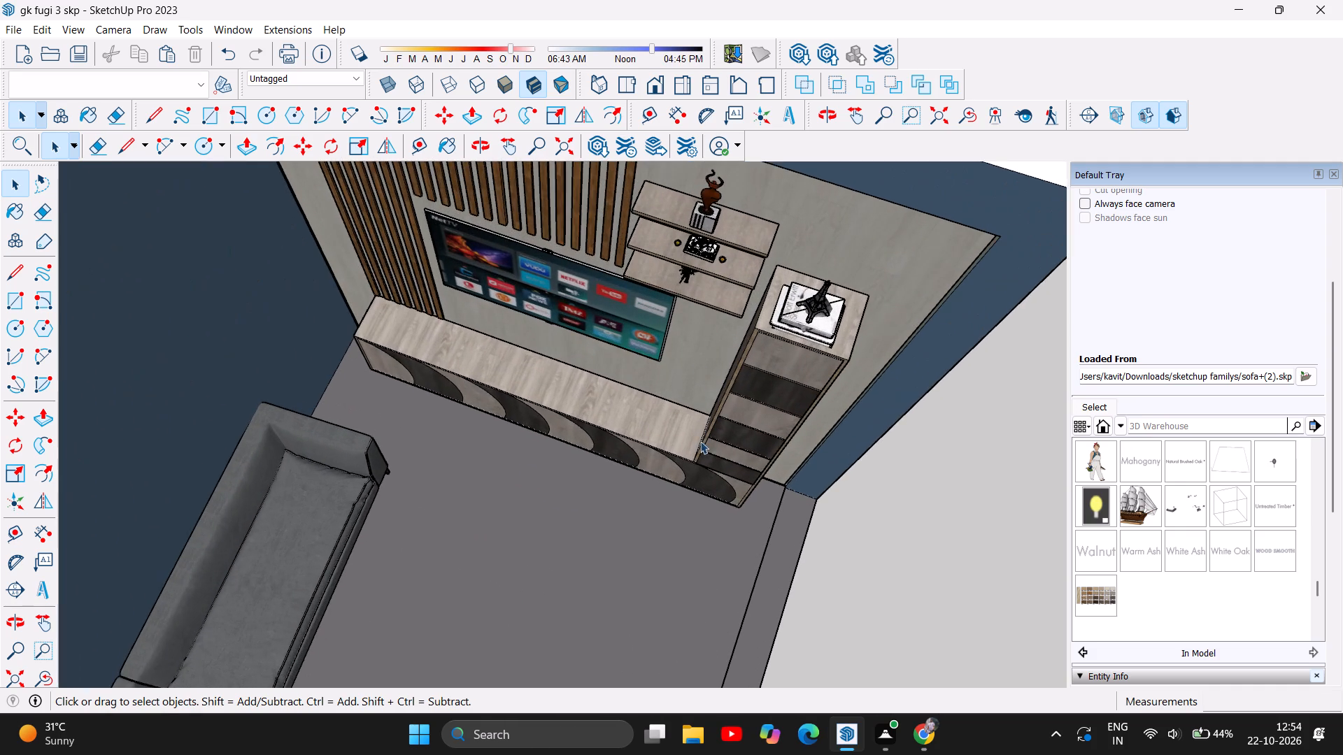
scroll(700, 441, "up", 2)
scroll(754, 320, "down", 17)
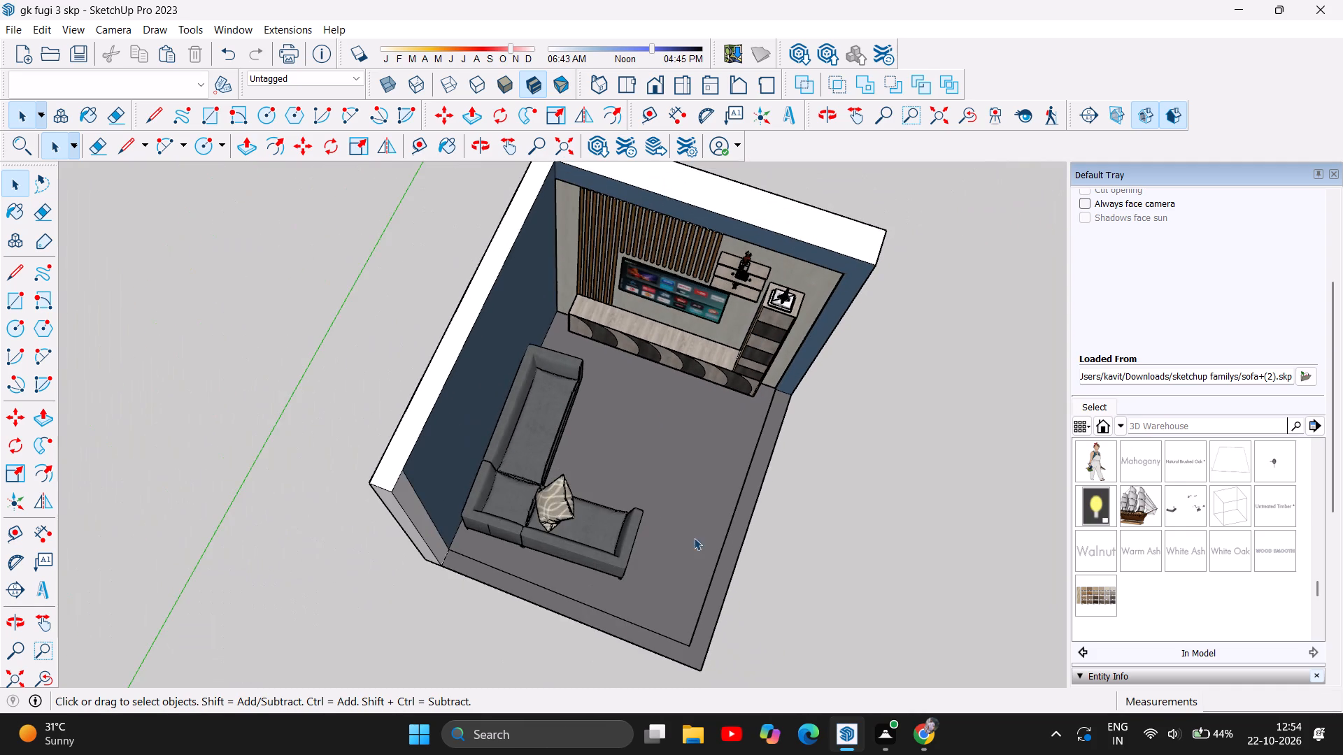
scroll(644, 567, "up", 3)
left_click(494, 149)
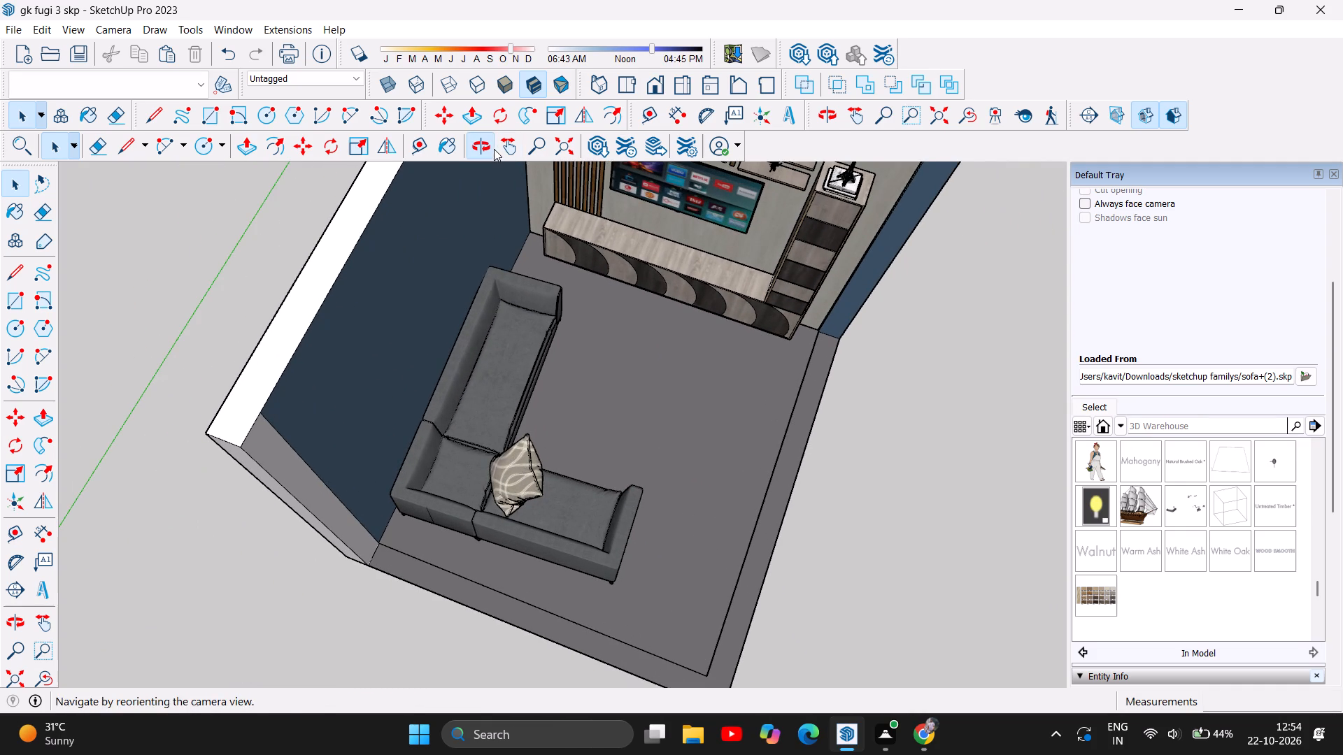
left_click_drag(691, 489, 802, 262)
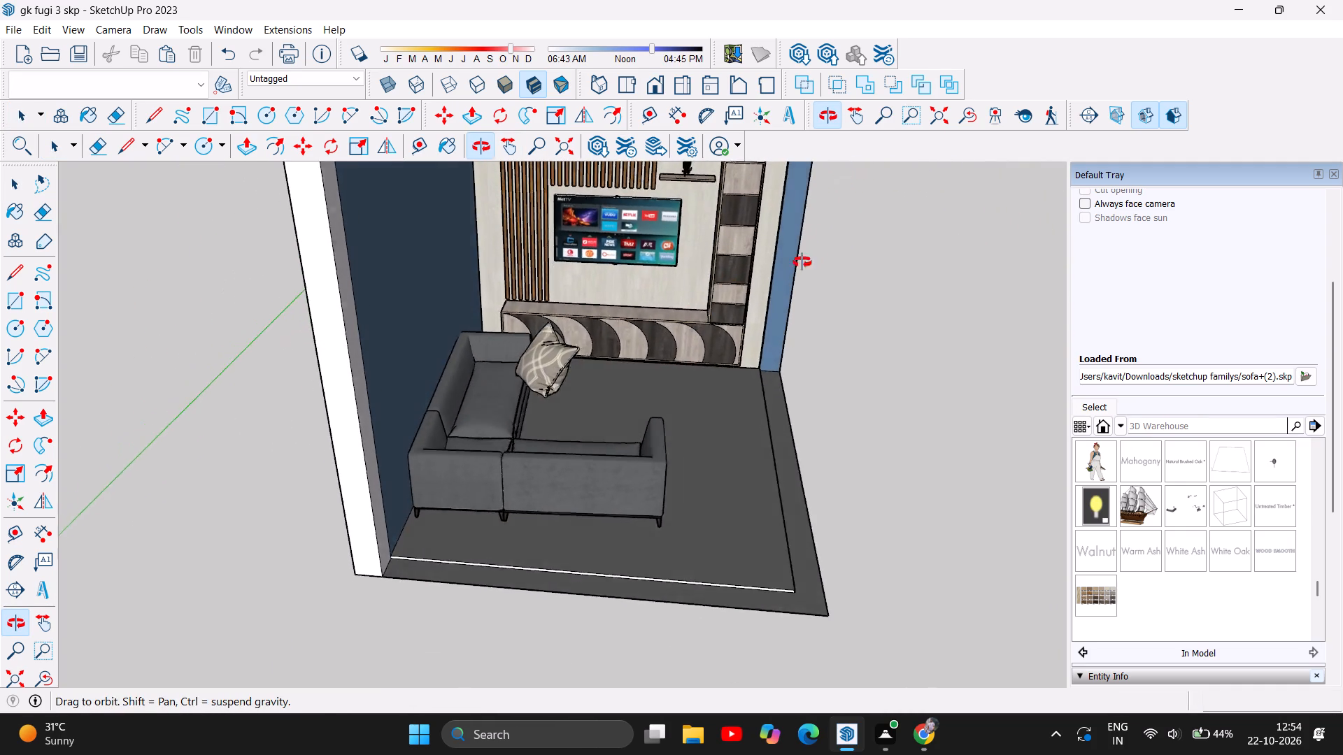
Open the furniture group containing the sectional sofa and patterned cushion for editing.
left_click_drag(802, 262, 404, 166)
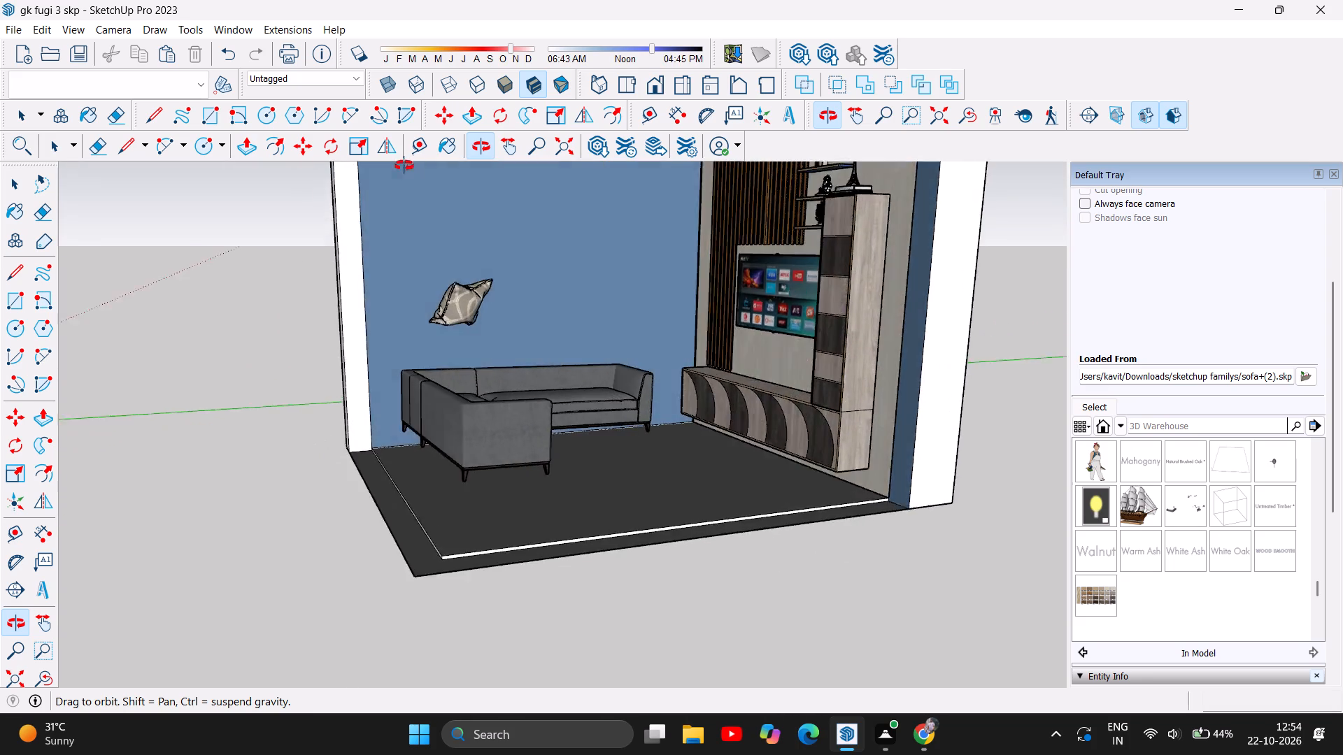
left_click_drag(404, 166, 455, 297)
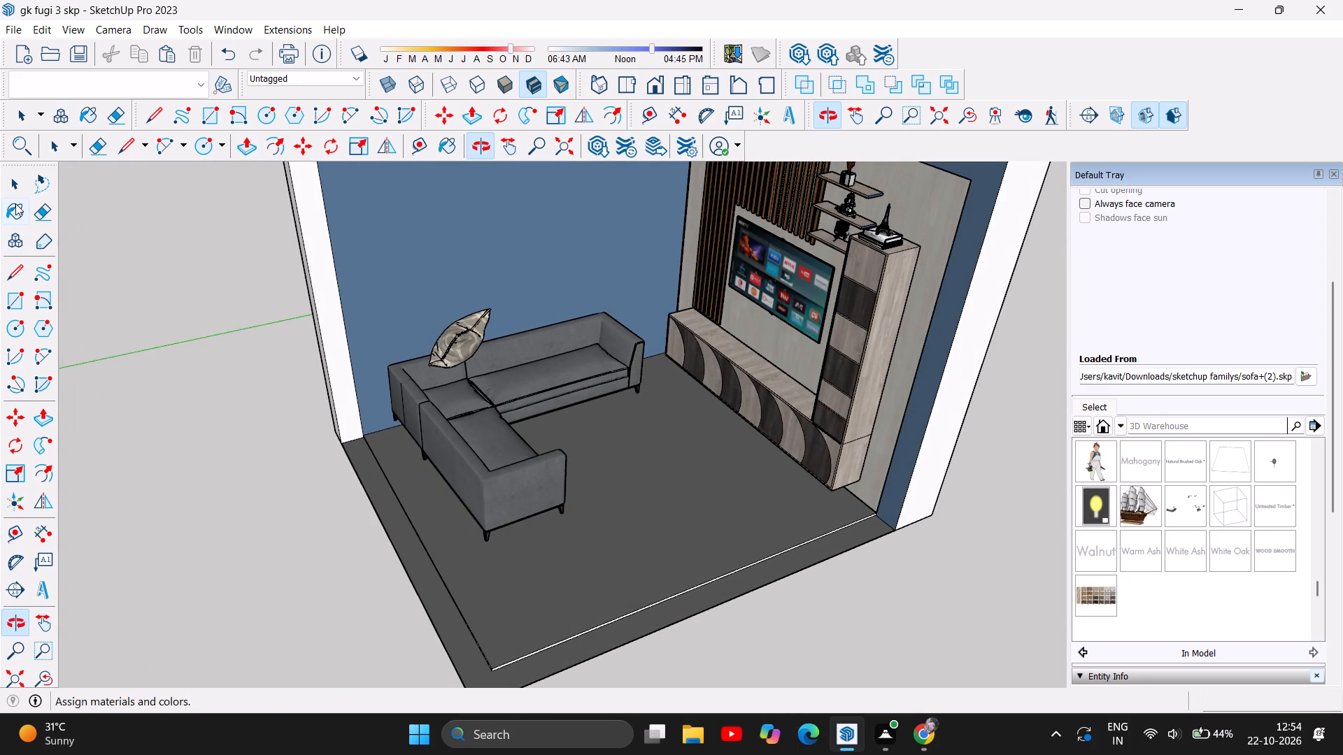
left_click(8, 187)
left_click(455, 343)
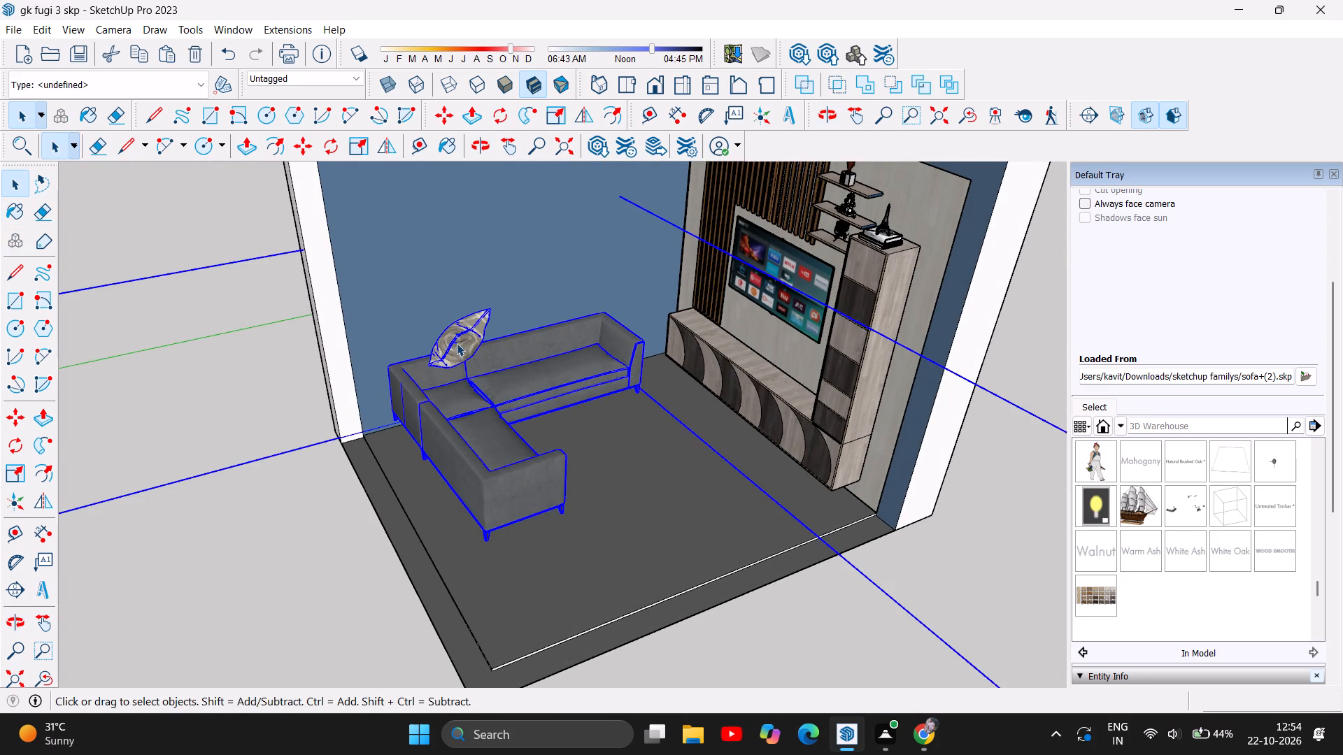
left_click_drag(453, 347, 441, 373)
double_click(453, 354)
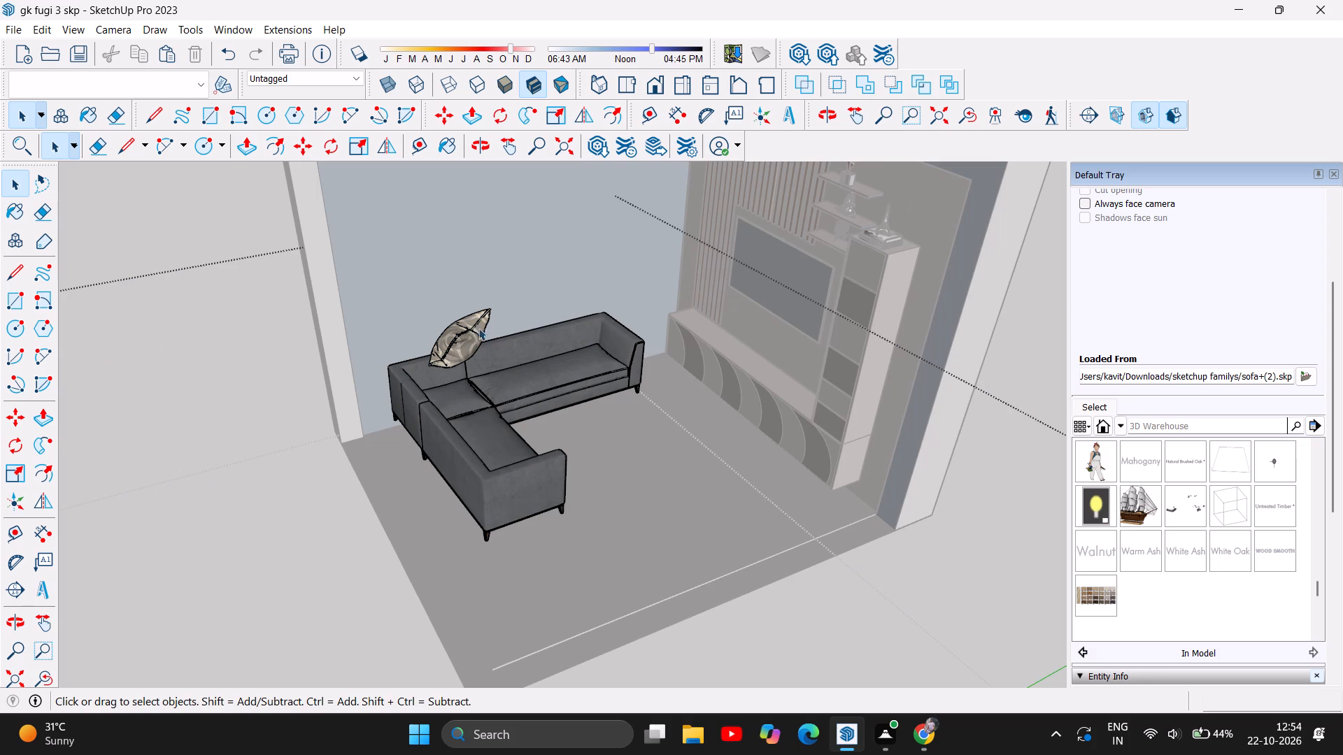
Undo the patterned cushion's move to the sofa corner and leave the furniture group.
key("ctrl+z")
key("ctrl+z")
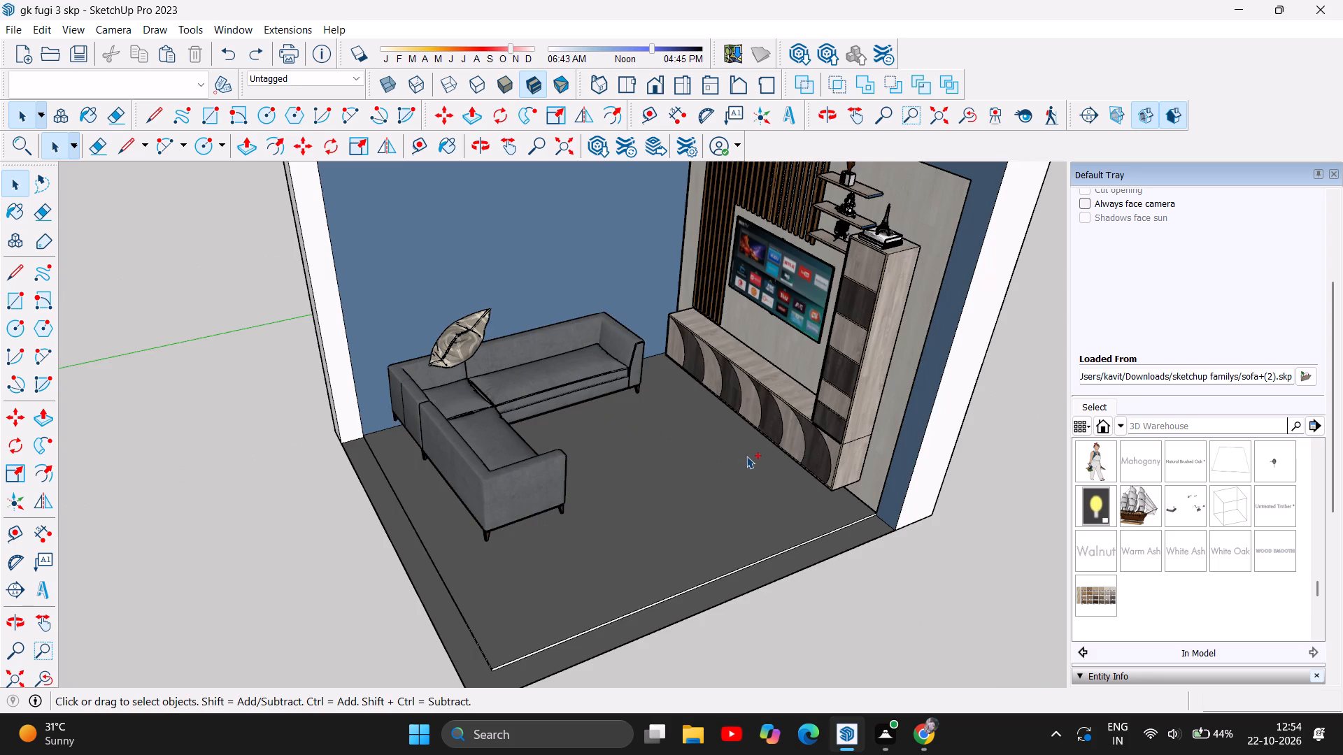
key("ctrl+z")
key("ctrl+z")
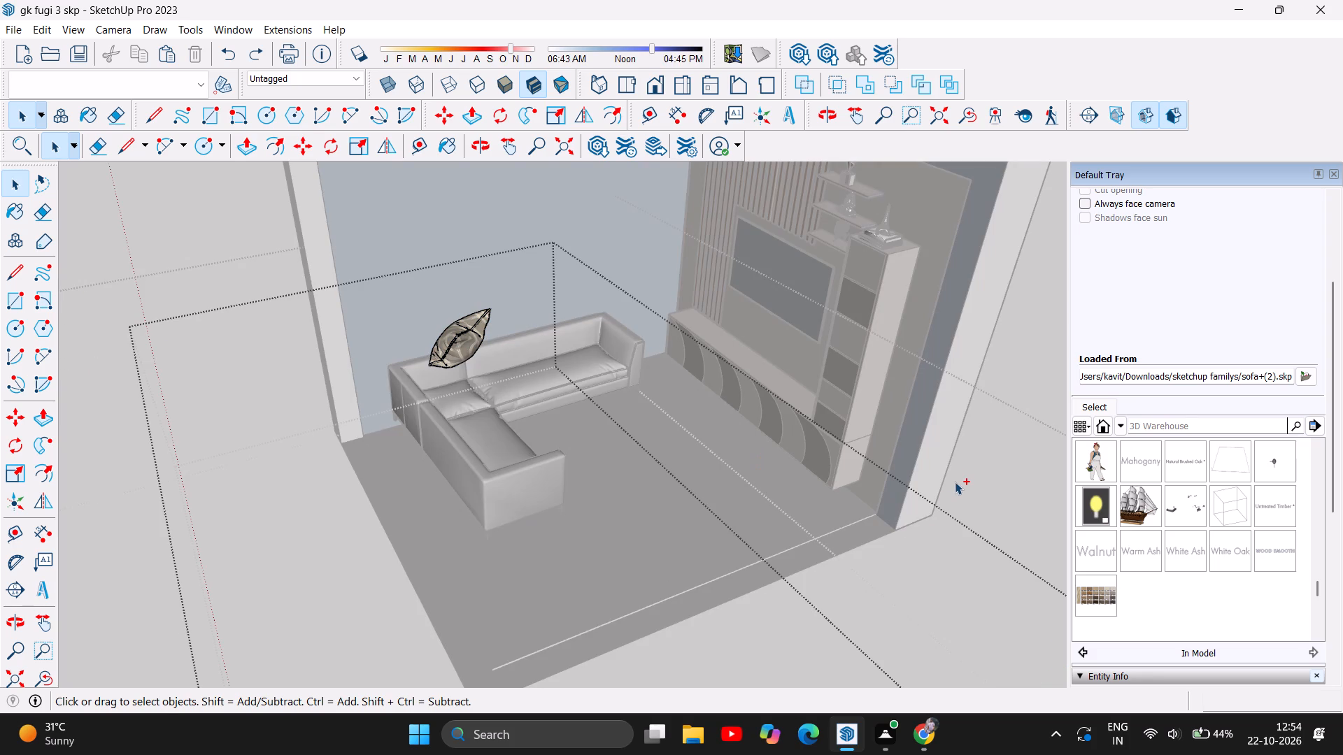
left_click(988, 483)
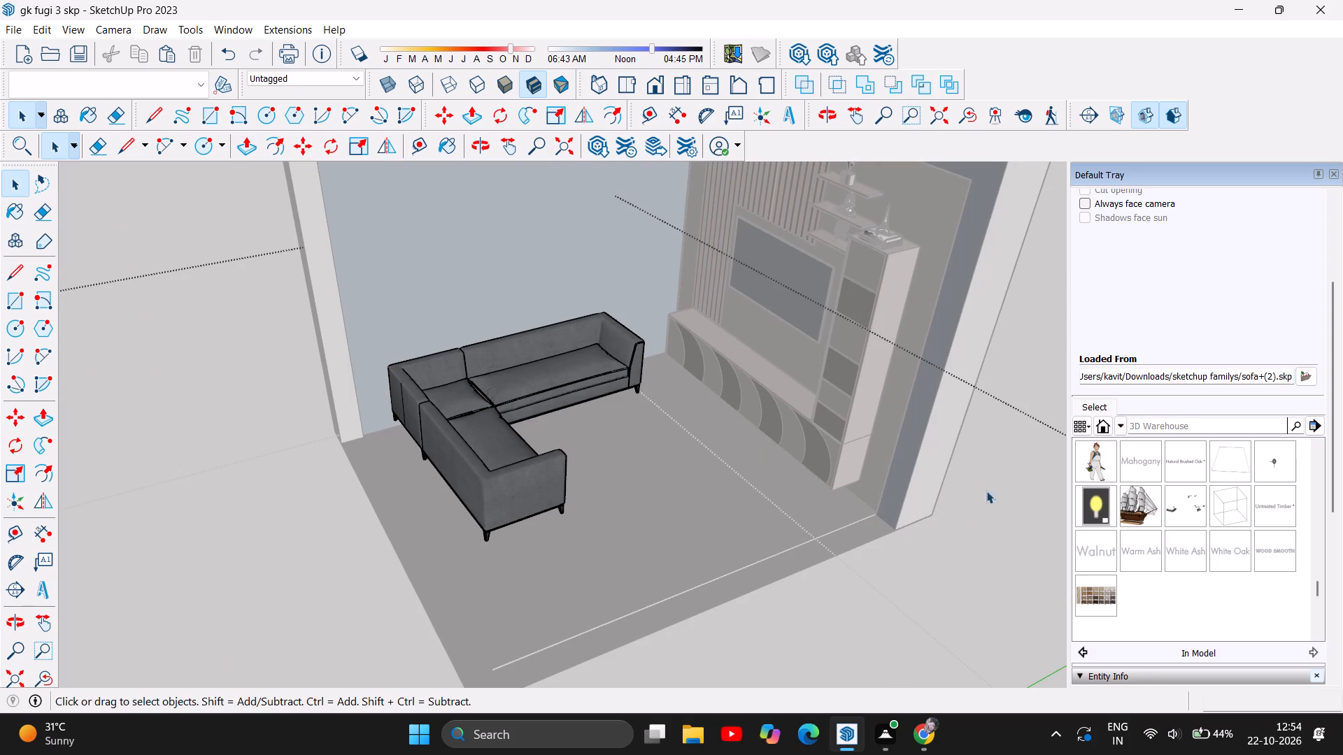
left_click(974, 510)
left_click(891, 656)
scroll(749, 550, "down", 5)
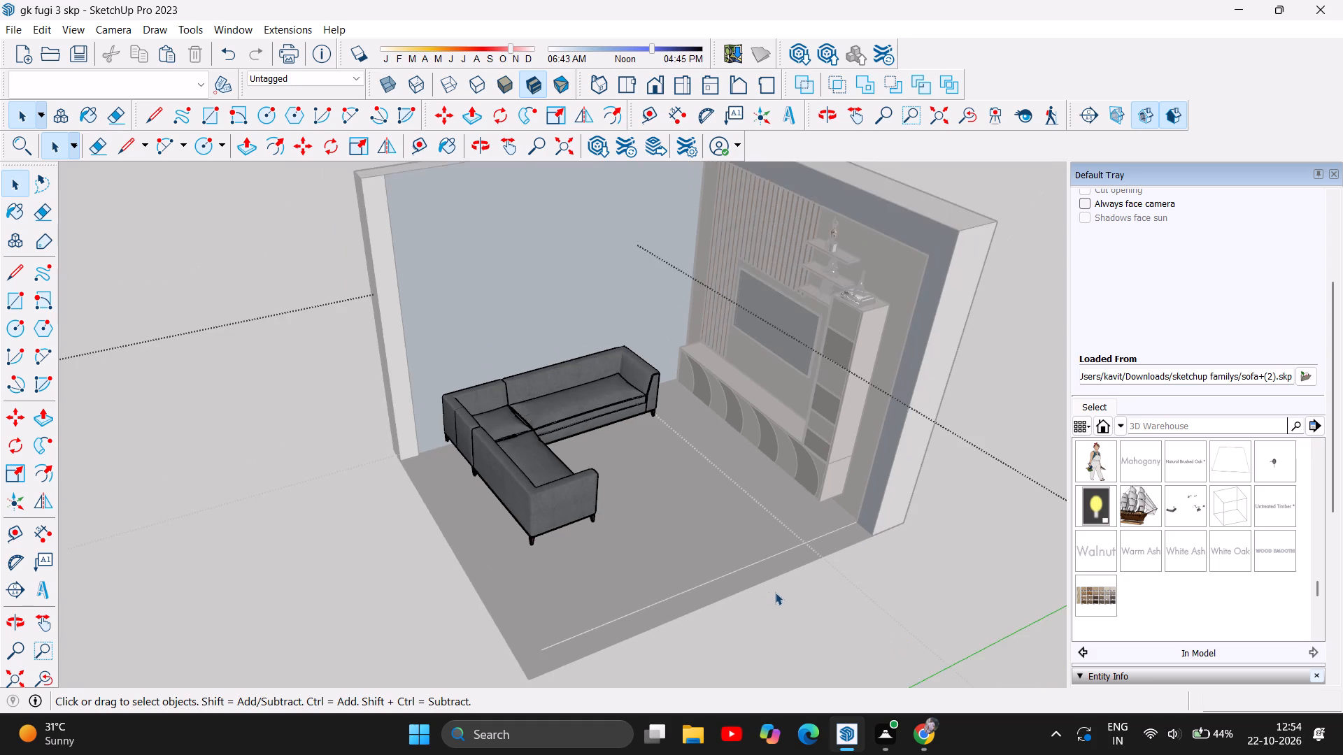
scroll(775, 592, "down", 13)
left_click(216, 224)
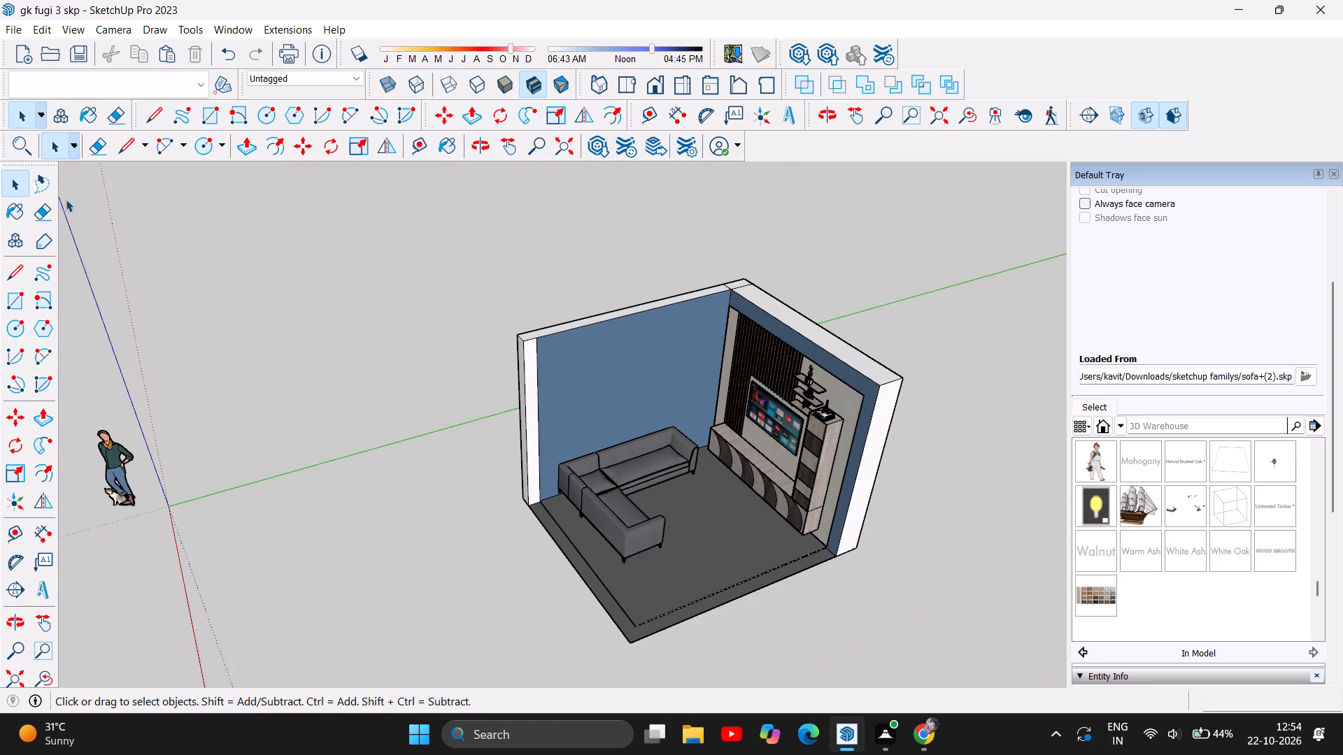
Review the room's overall layout, comparing the grey sectional sofa's position with the TV wall.
scroll(923, 432, "up", 1)
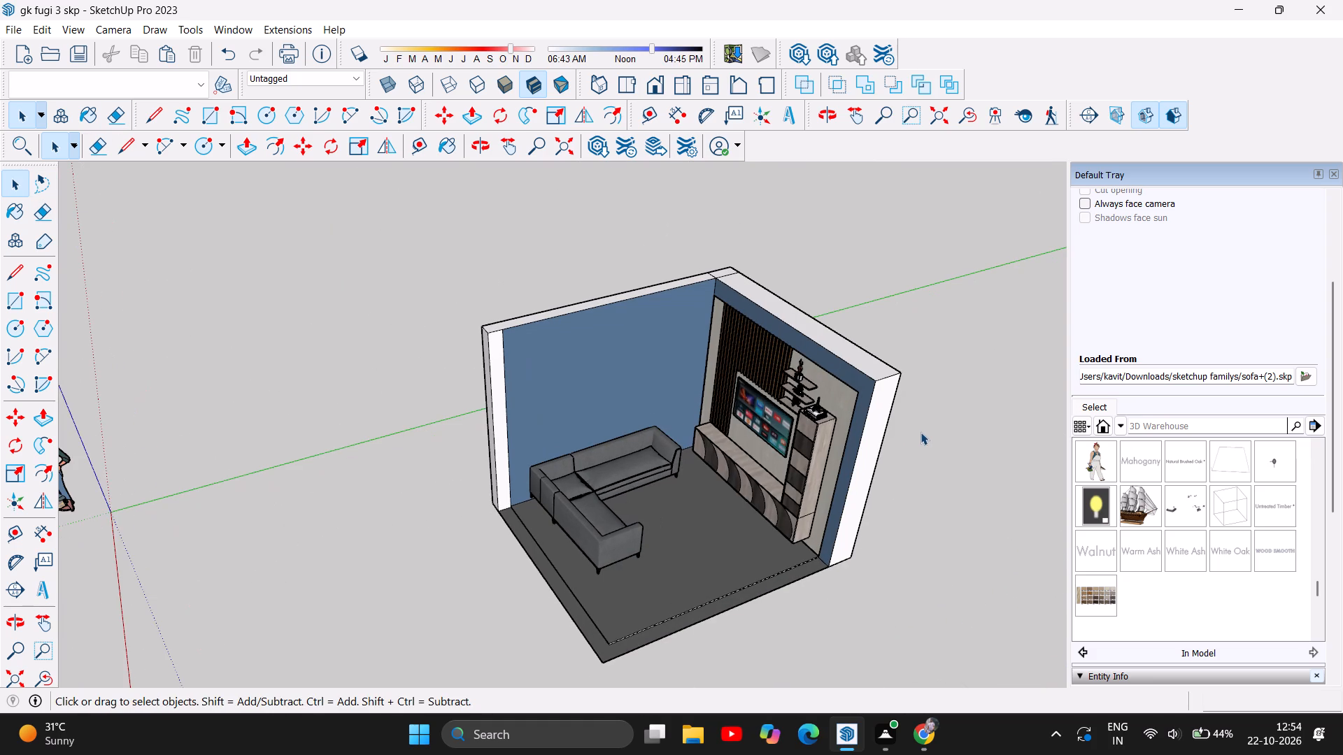
scroll(909, 445, "up", 7)
scroll(655, 496, "up", 2)
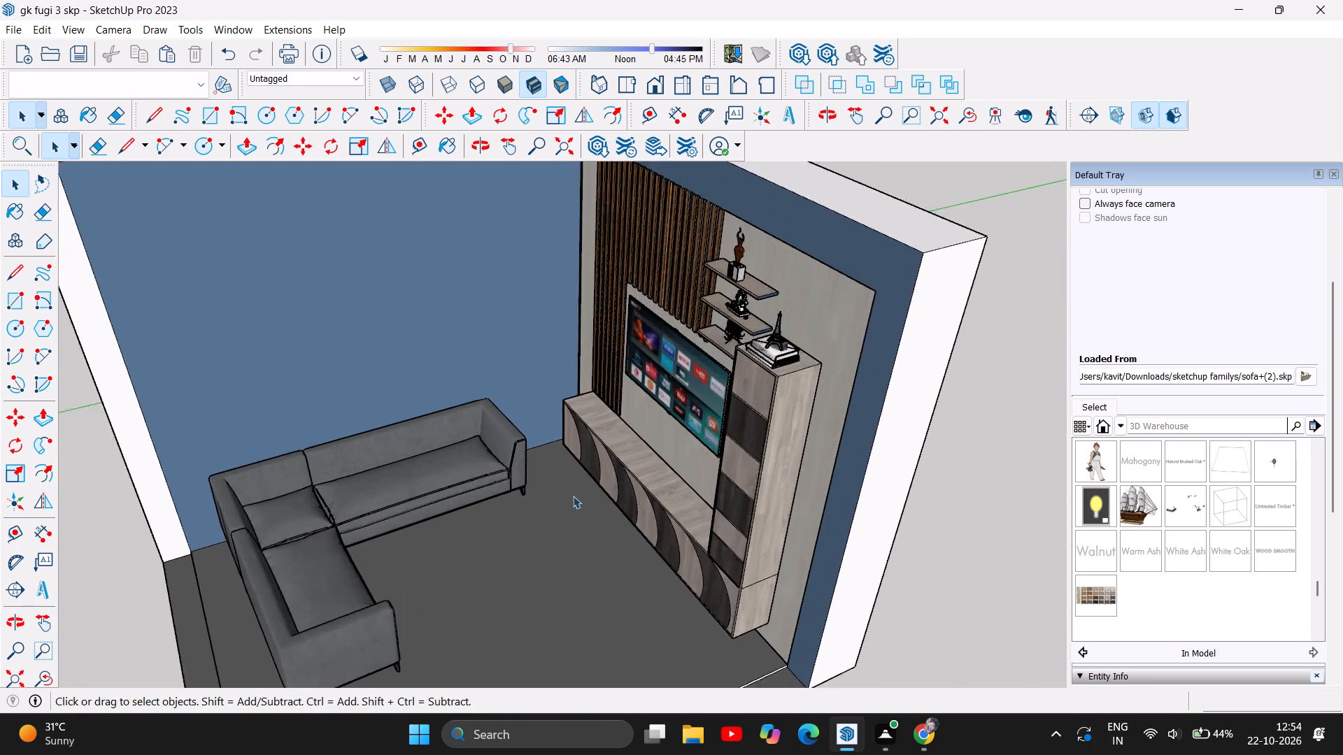
scroll(573, 496, "up", 3)
scroll(1056, 313, "down", 3)
scroll(365, 241, "down", 5)
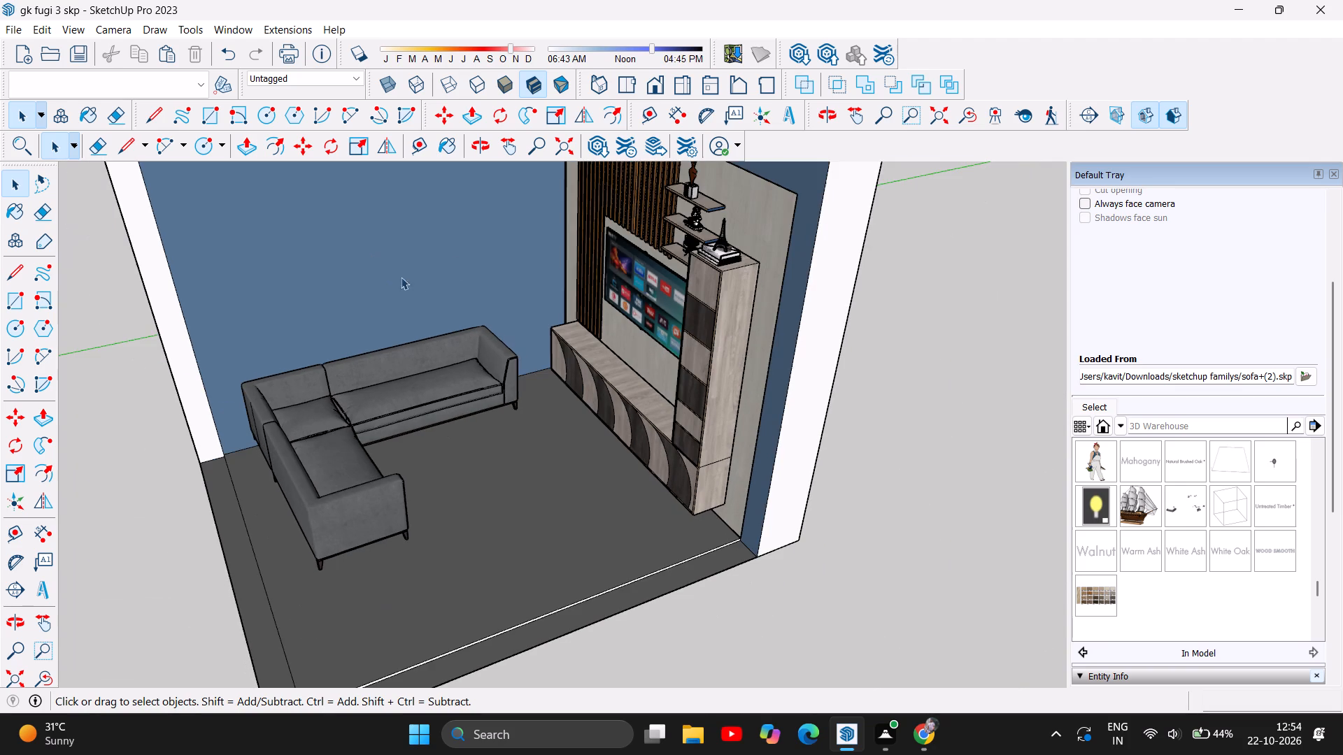
scroll(883, 389, "down", 5)
scroll(790, 85, "up", 4)
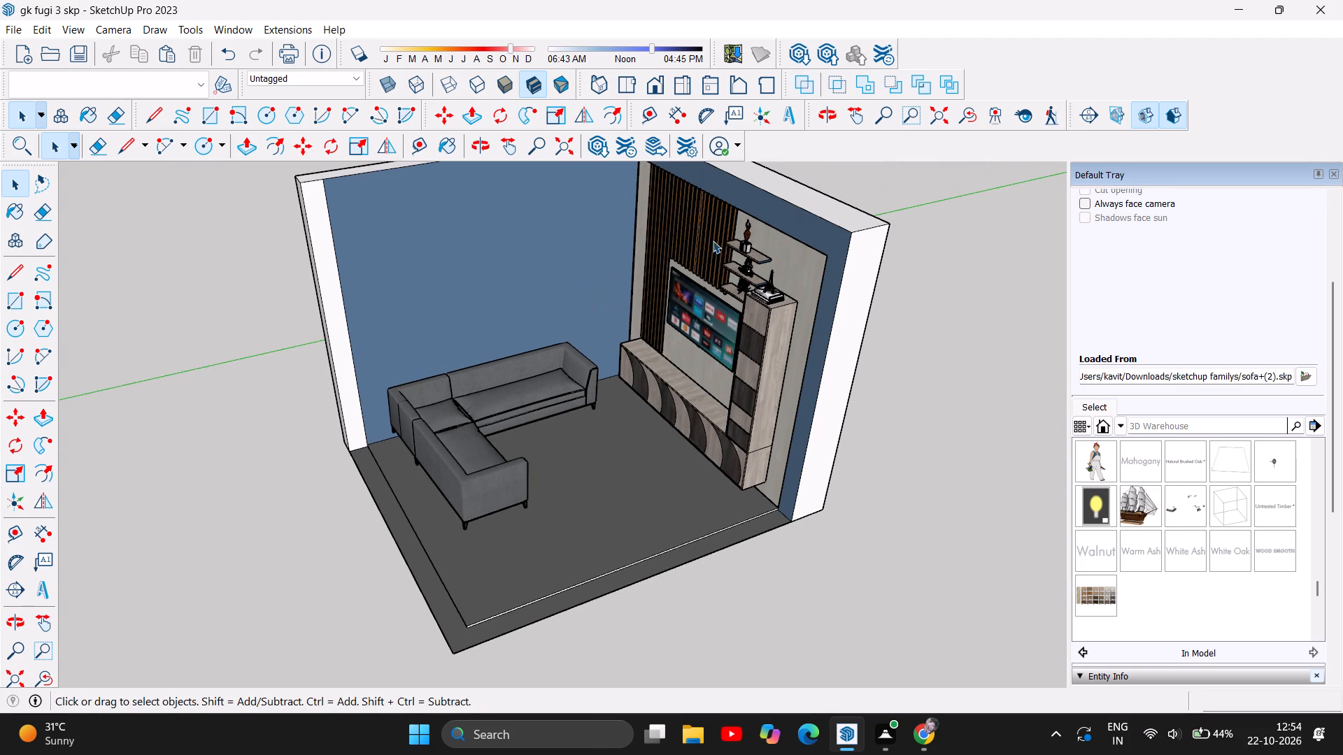
scroll(686, 245, "up", 5)
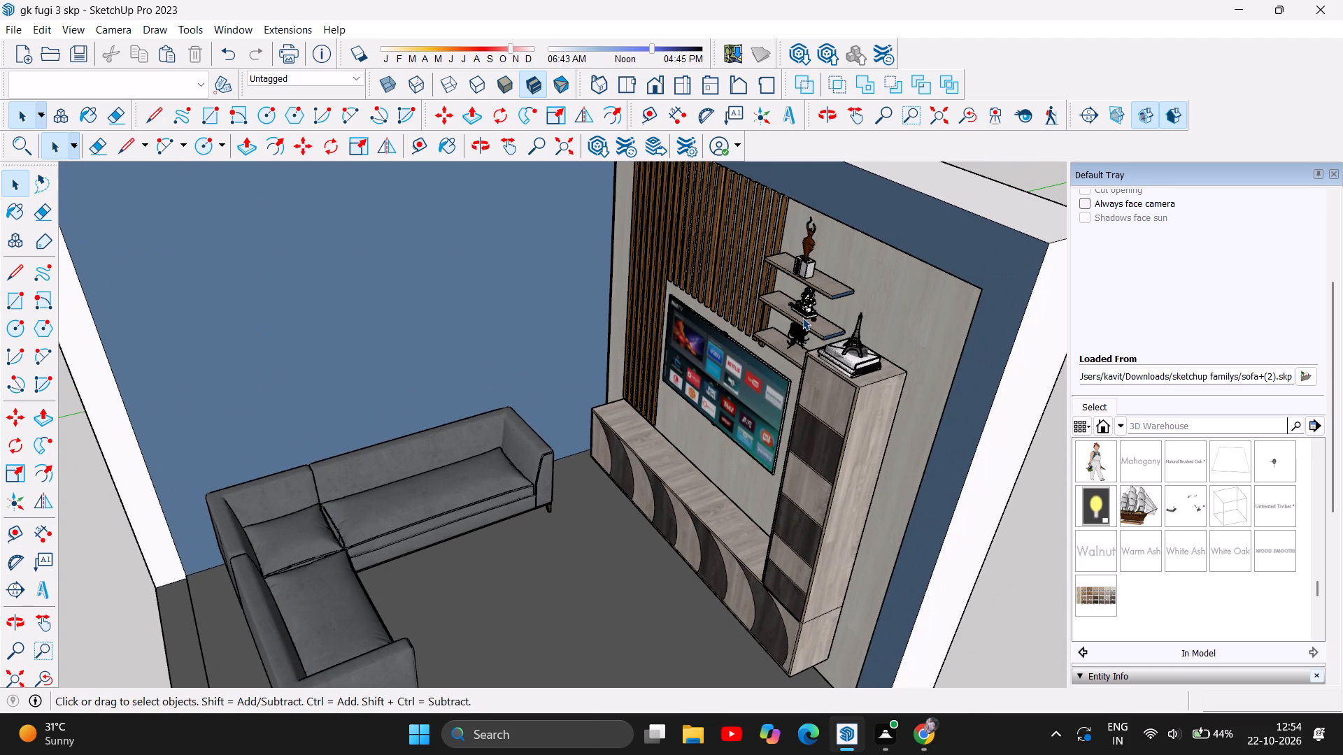
scroll(706, 355, "down", 1)
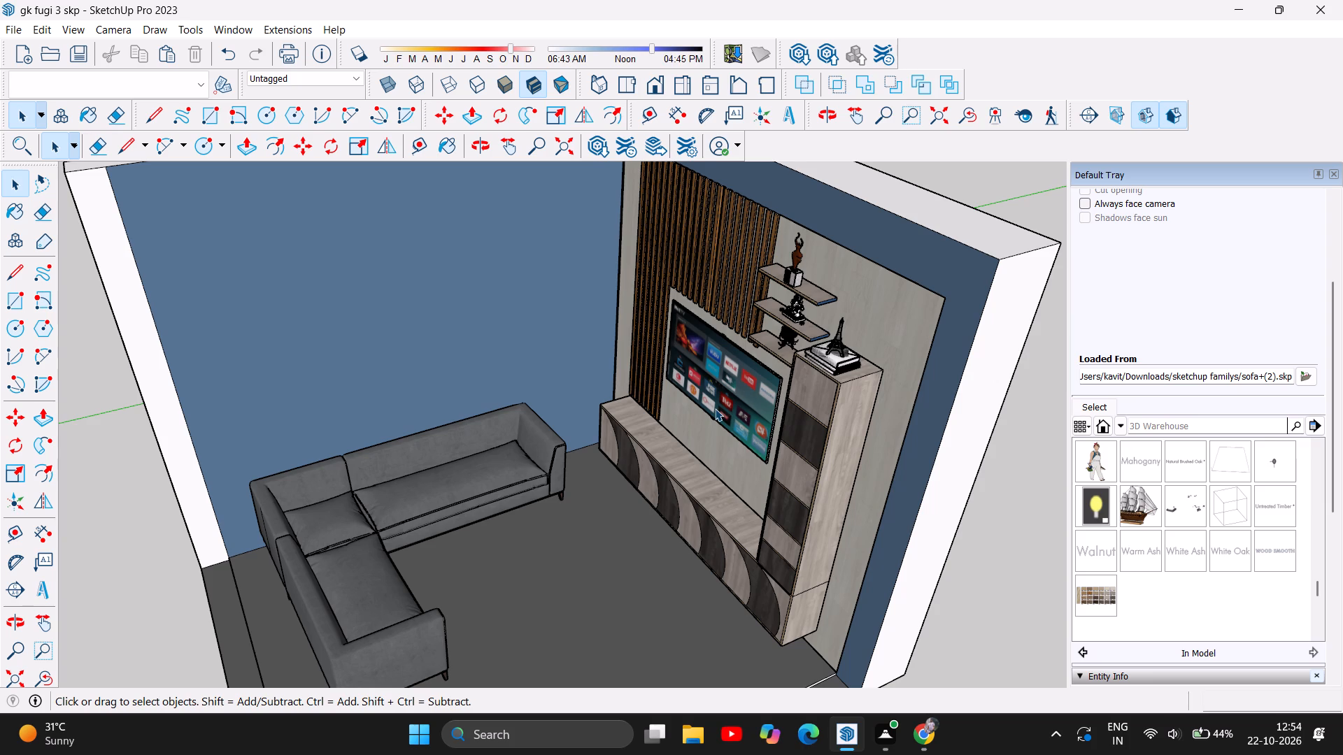
scroll(715, 408, "down", 1)
scroll(711, 411, "up", 1)
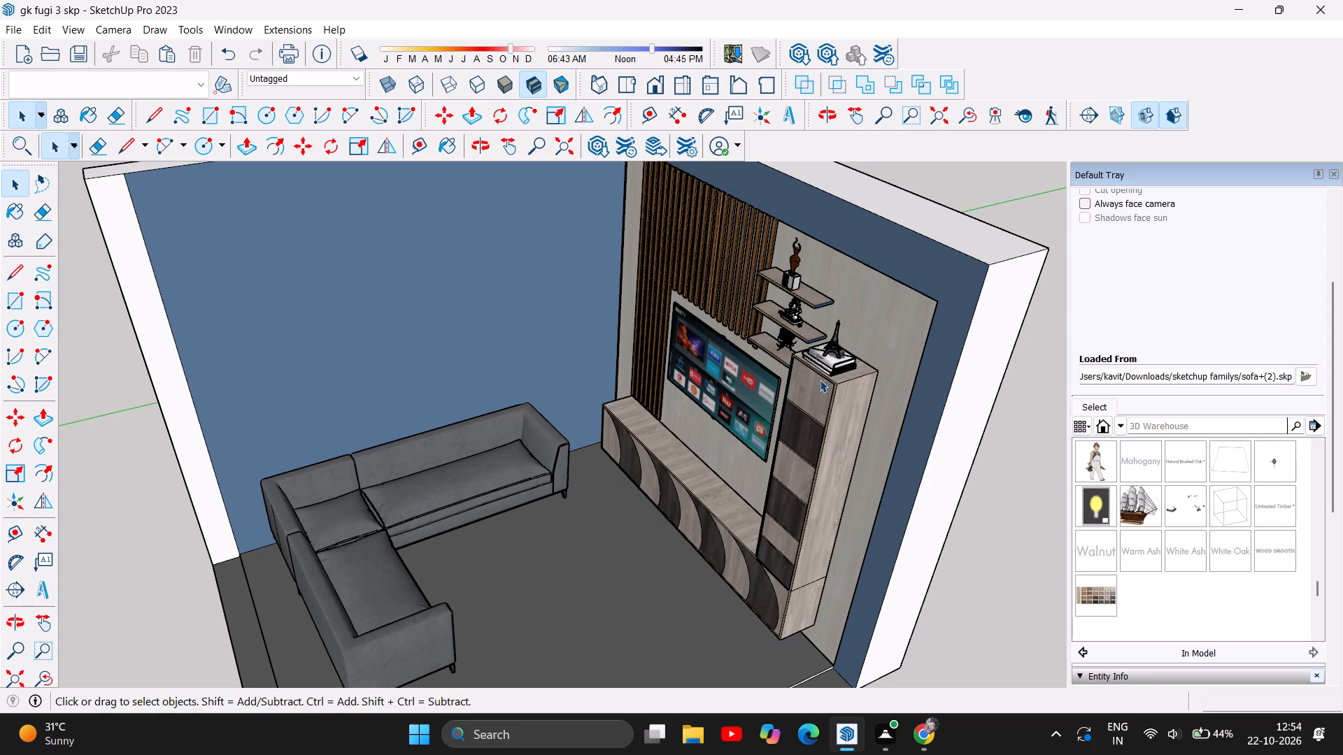
scroll(910, 454, "down", 2)
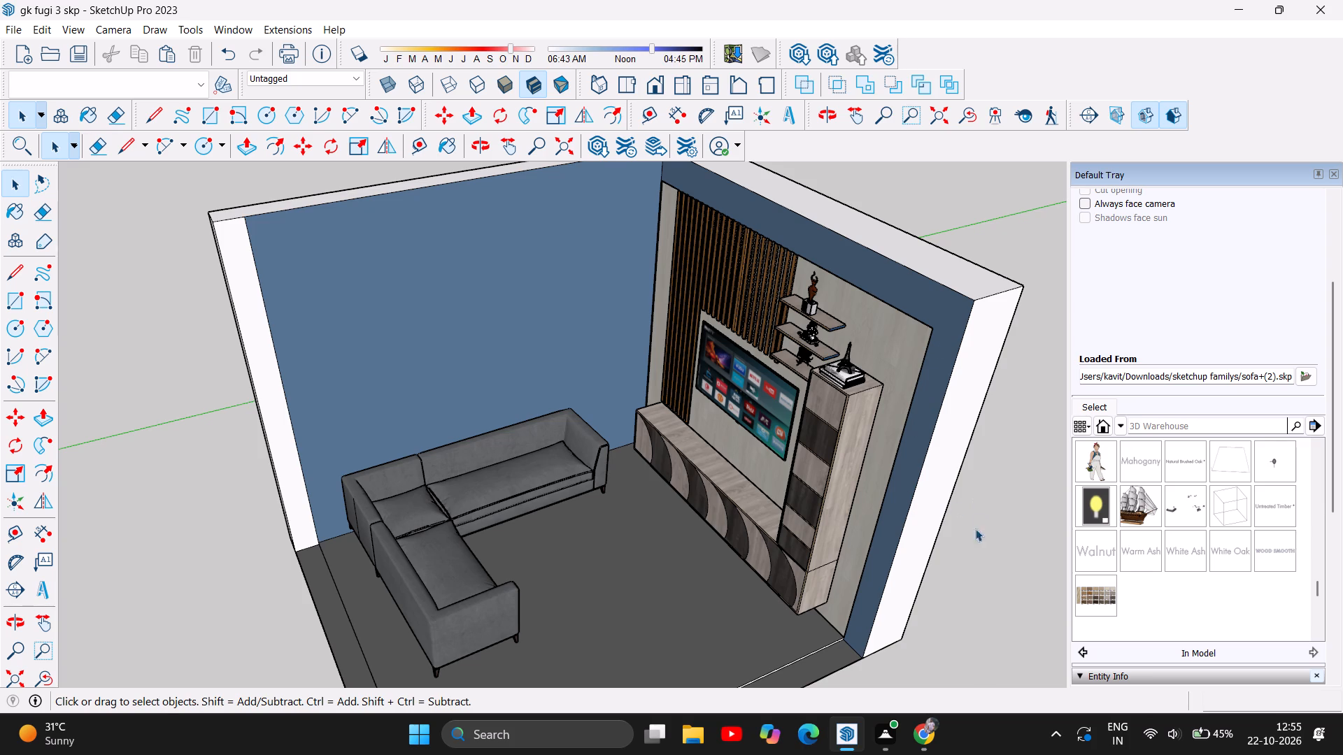
scroll(919, 447, "down", 3)
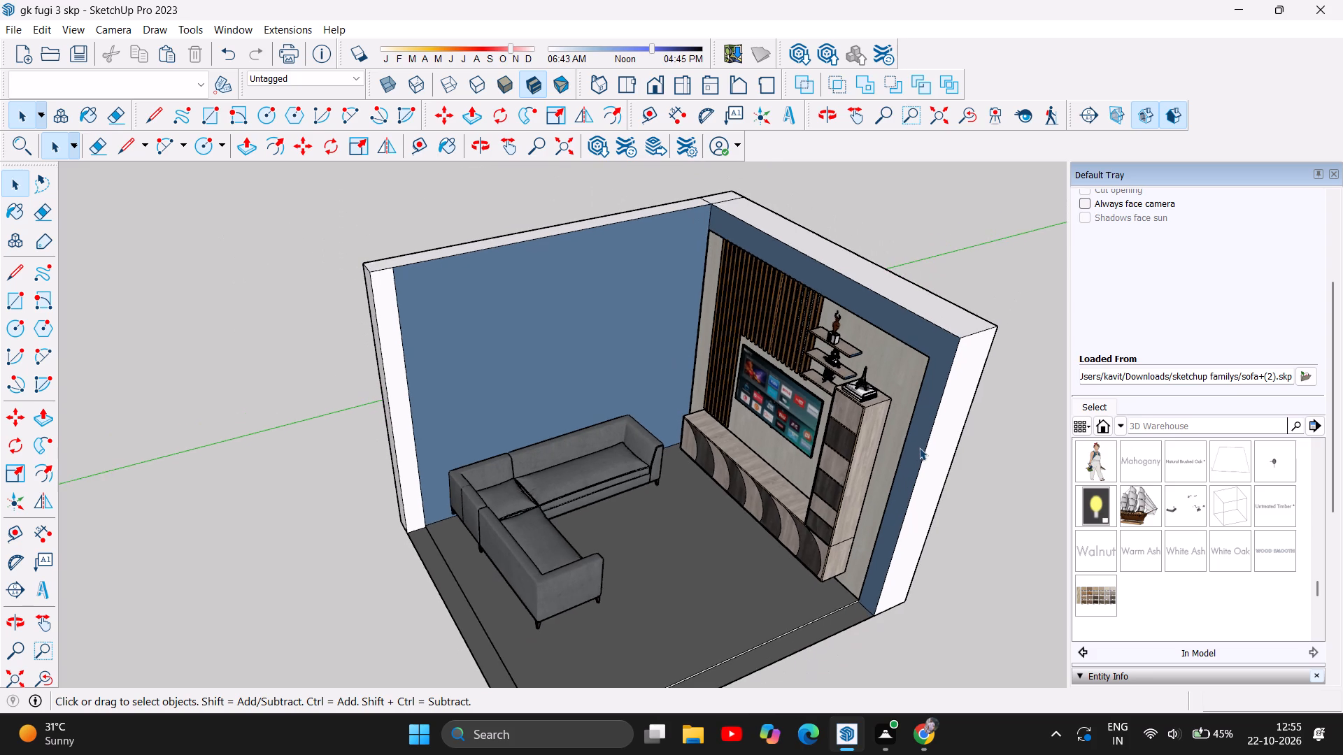
scroll(919, 447, "down", 2)
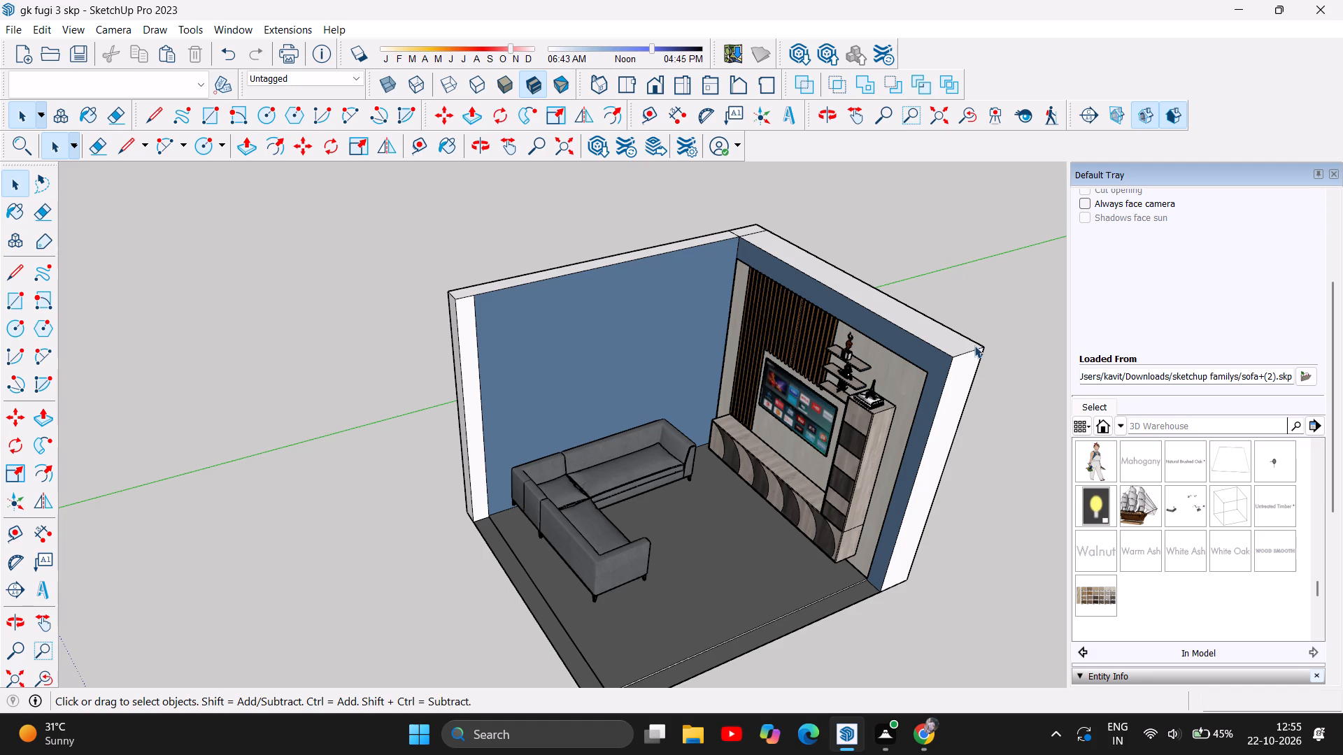
Examine the decorative figures on the floating shelves beside the TV up close.
scroll(935, 348, "up", 6)
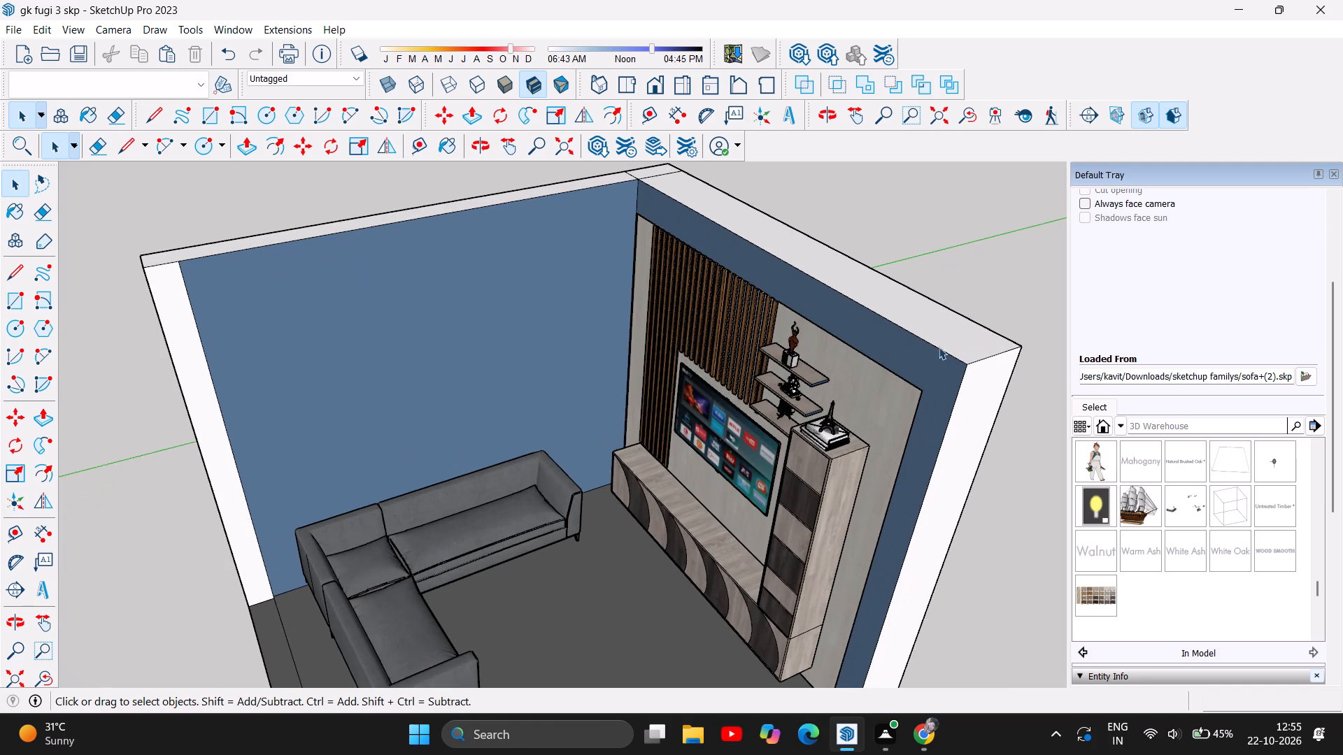
scroll(923, 433, "up", 5)
scroll(690, 364, "up", 4)
scroll(746, 257, "up", 4)
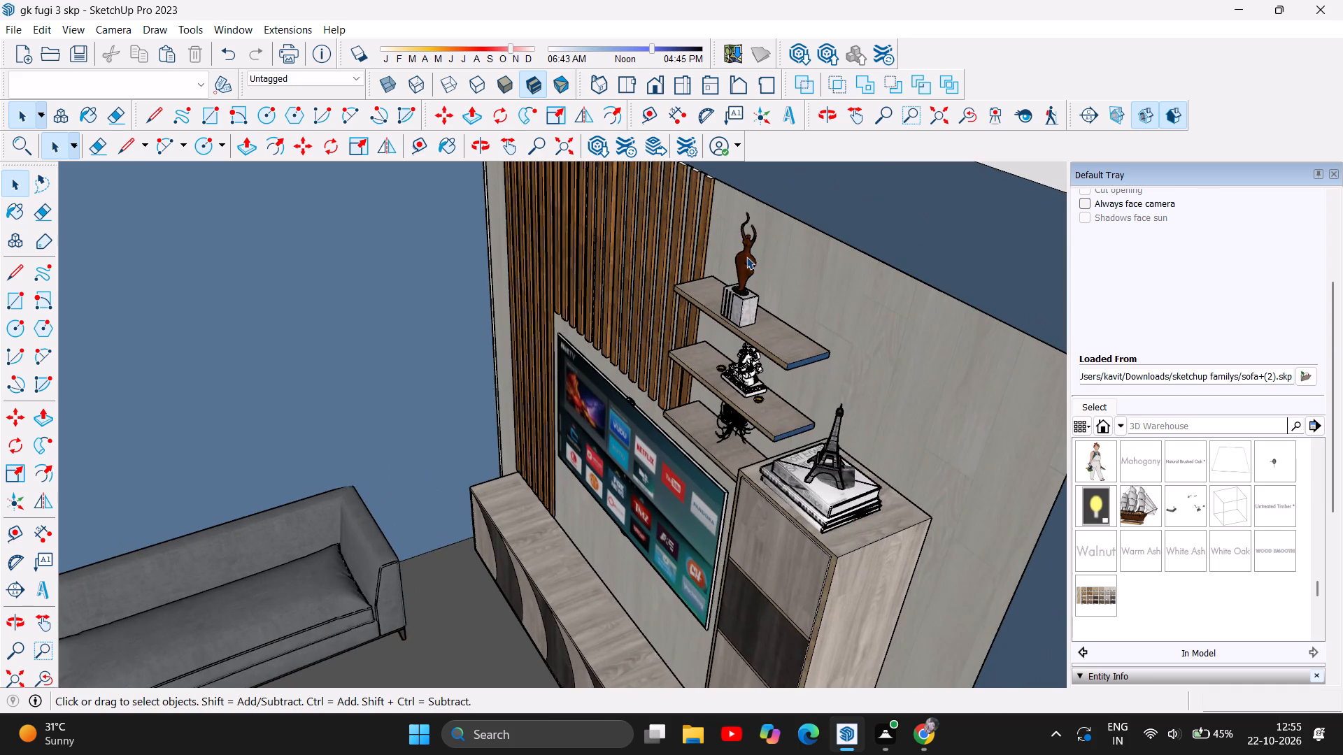
scroll(746, 203, "up", 5)
scroll(762, 282, "up", 7)
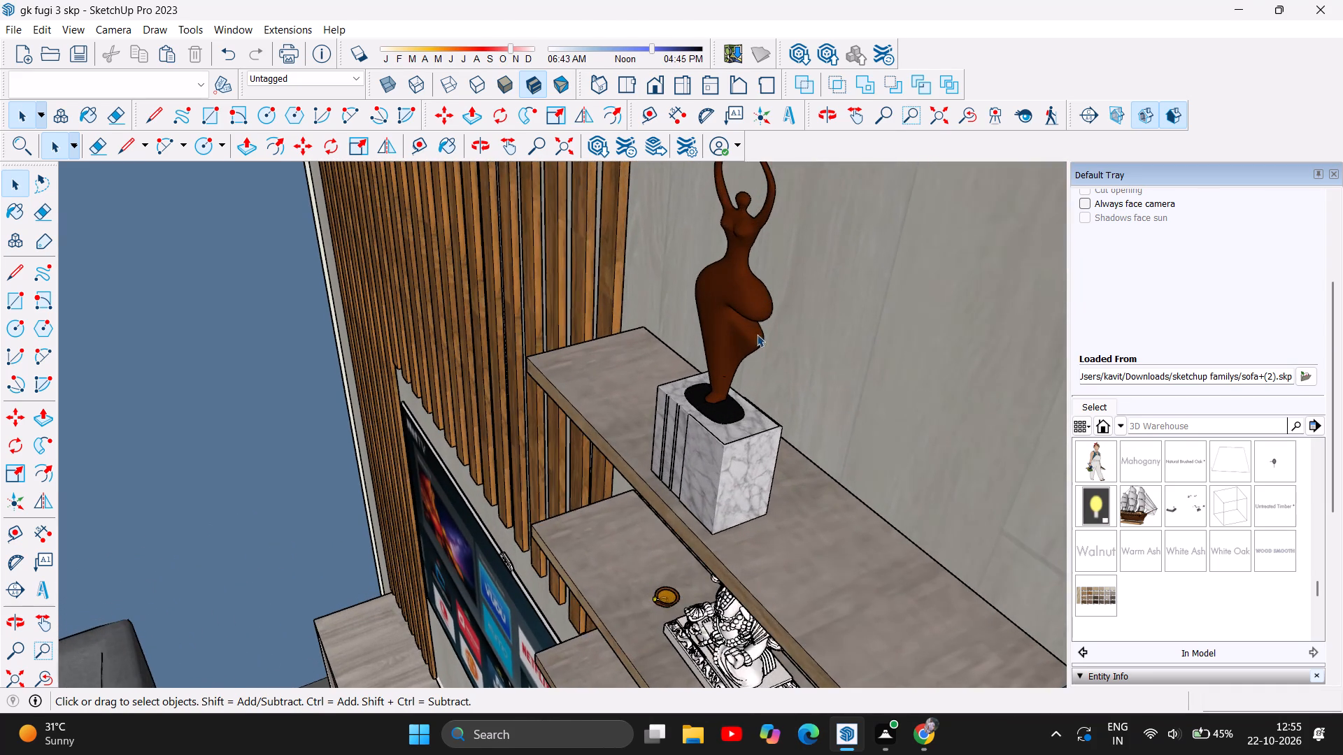
scroll(747, 350, "up", 3)
scroll(747, 350, "down", 6)
scroll(813, 313, "down", 7)
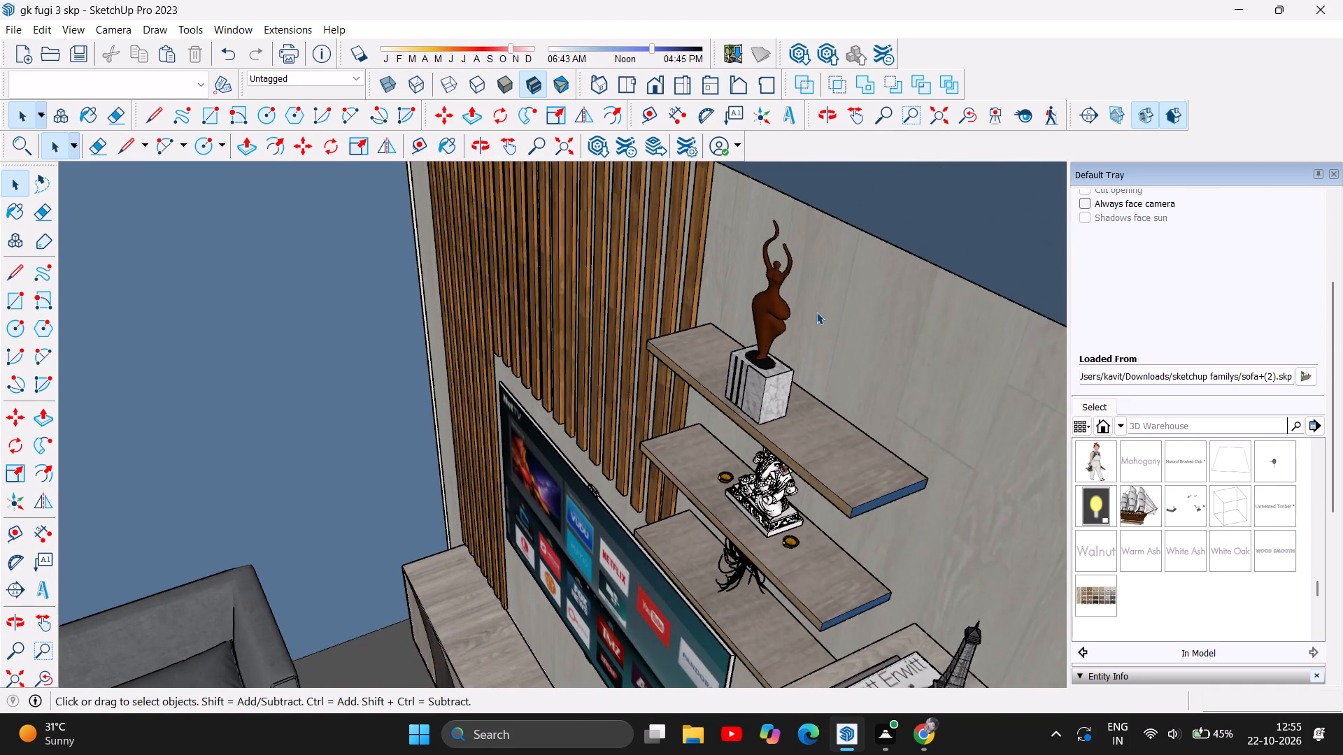
scroll(816, 312, "down", 3)
scroll(765, 477, "up", 13)
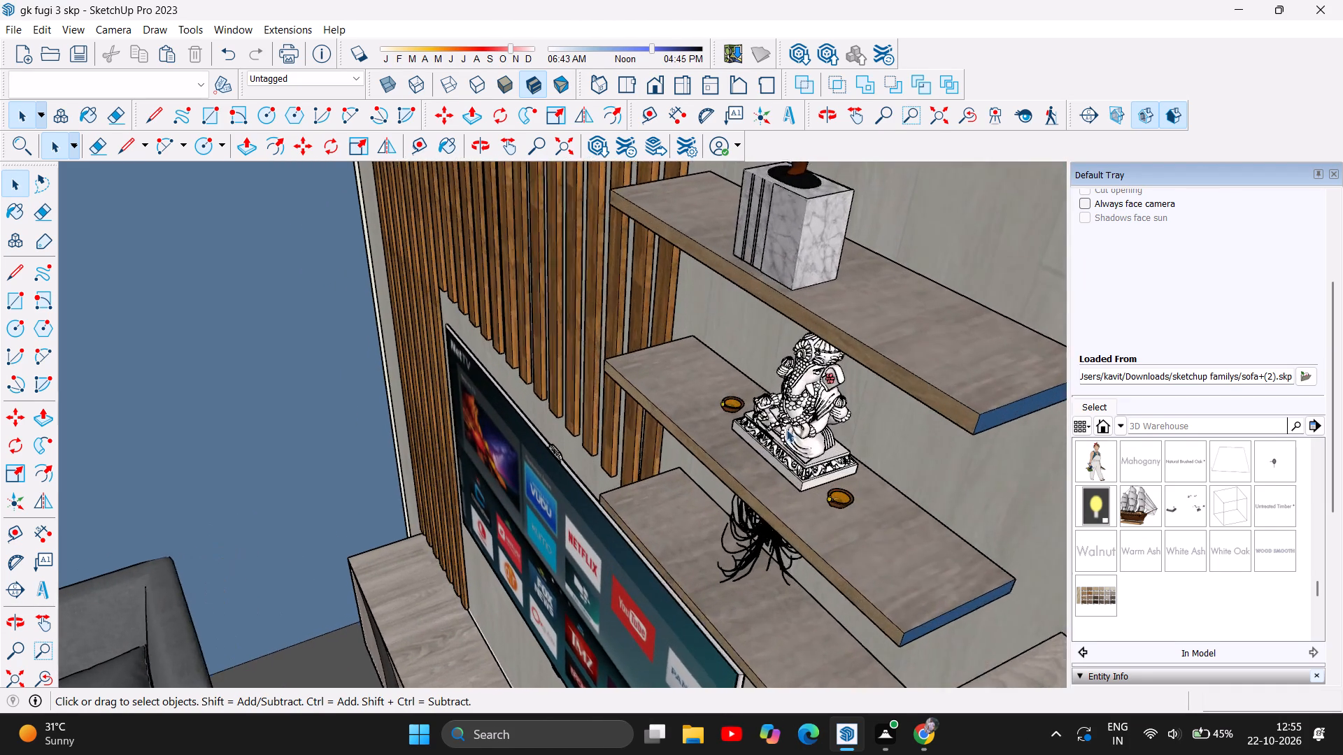
scroll(788, 429, "up", 4)
scroll(788, 429, "down", 11)
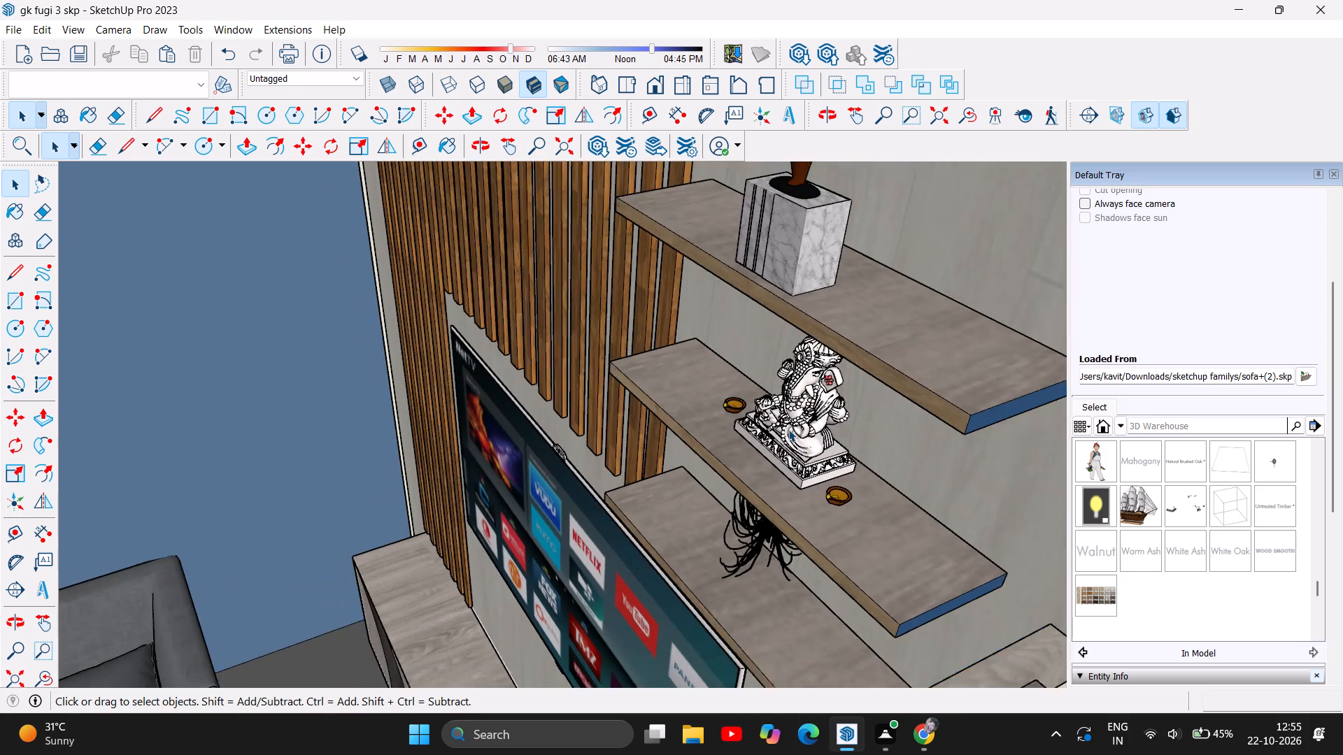
scroll(788, 429, "down", 19)
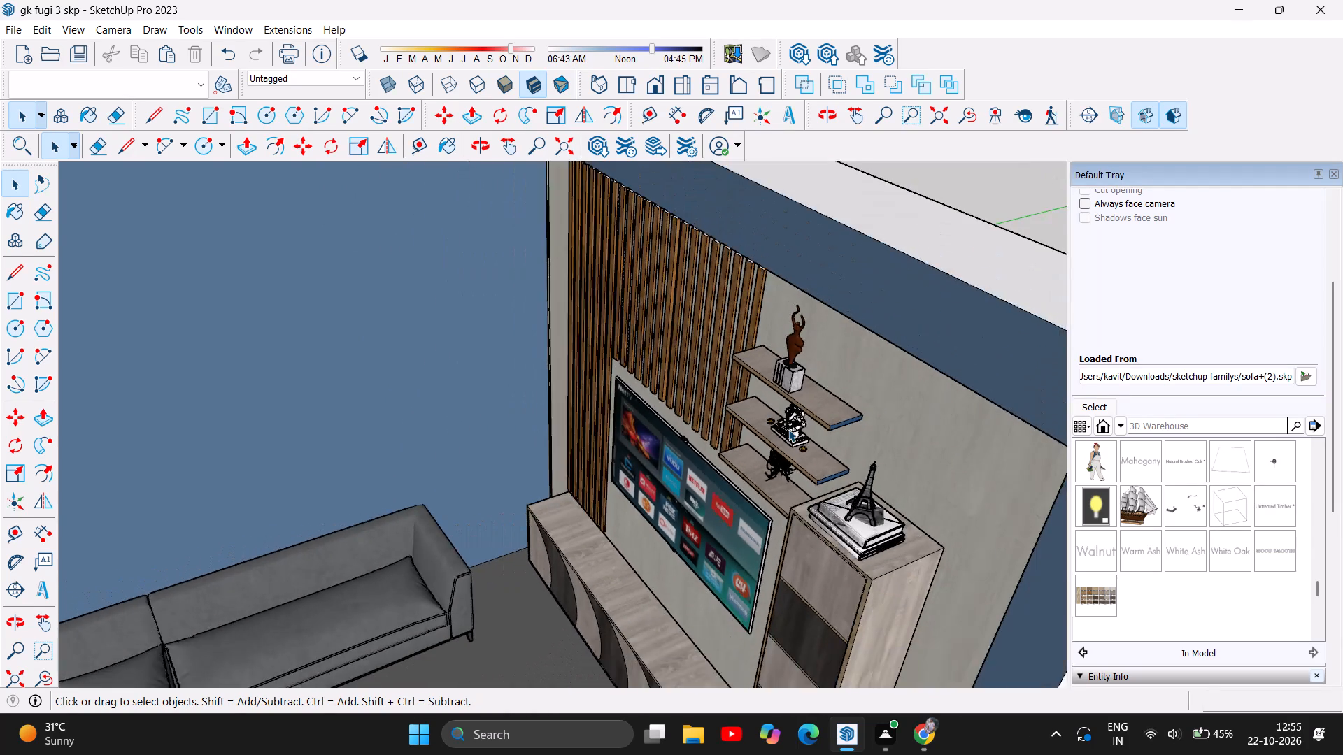
scroll(788, 429, "down", 16)
Examine the low TV console beneath the television and its spacing from the sofa.
scroll(716, 631, "up", 3)
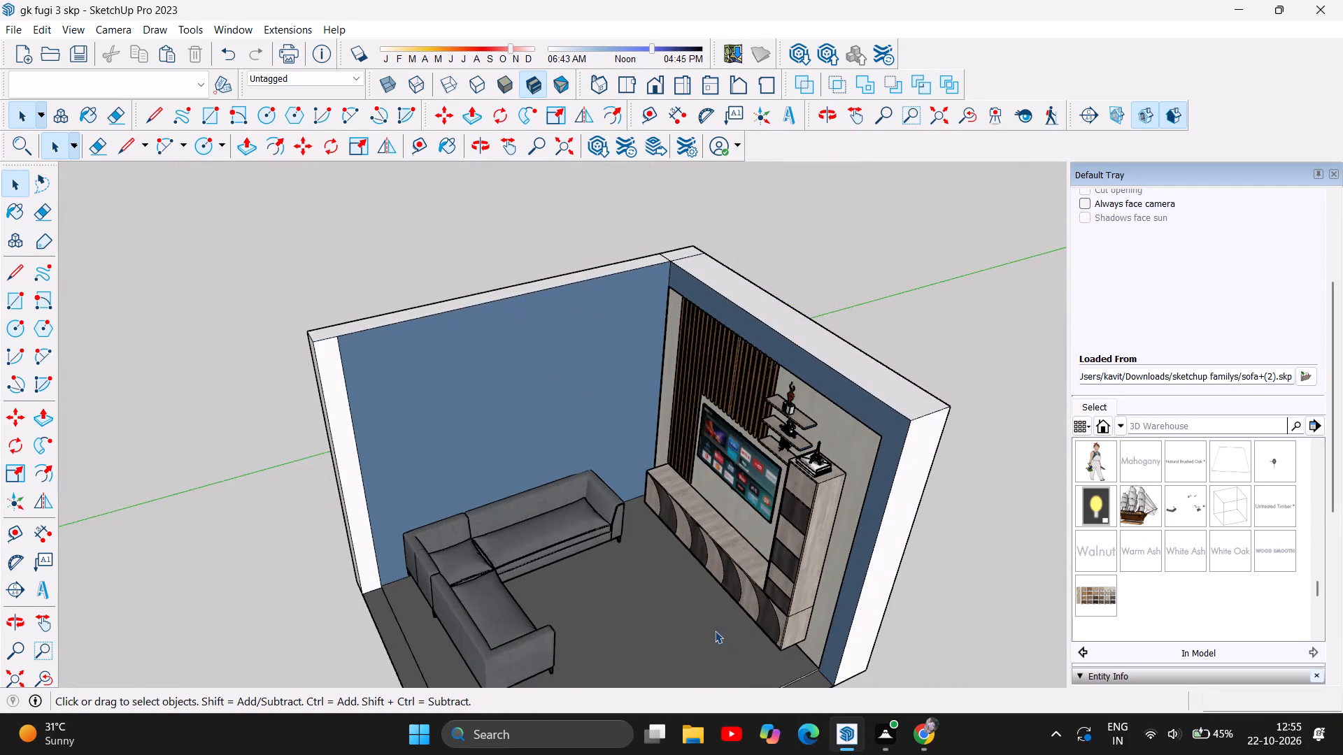
scroll(715, 631, "up", 2)
scroll(703, 468, "up", 7)
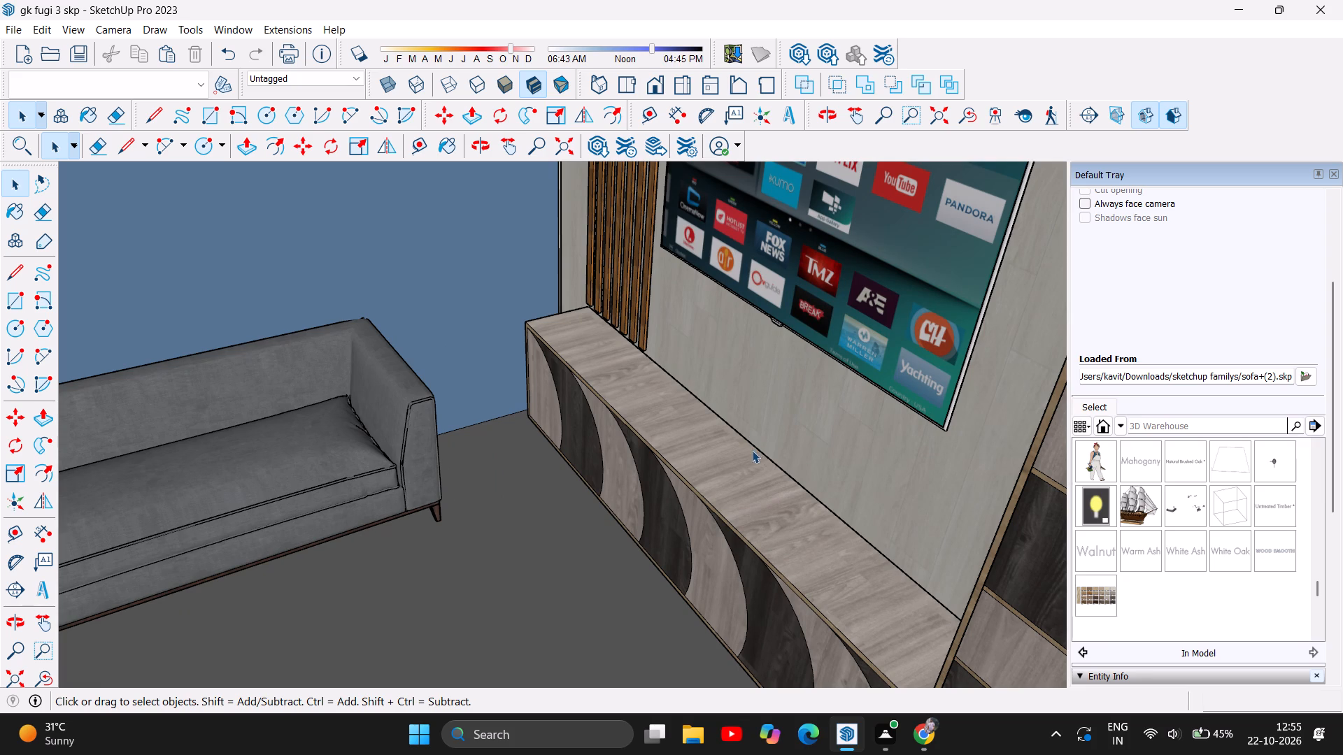
scroll(797, 426, "up", 1)
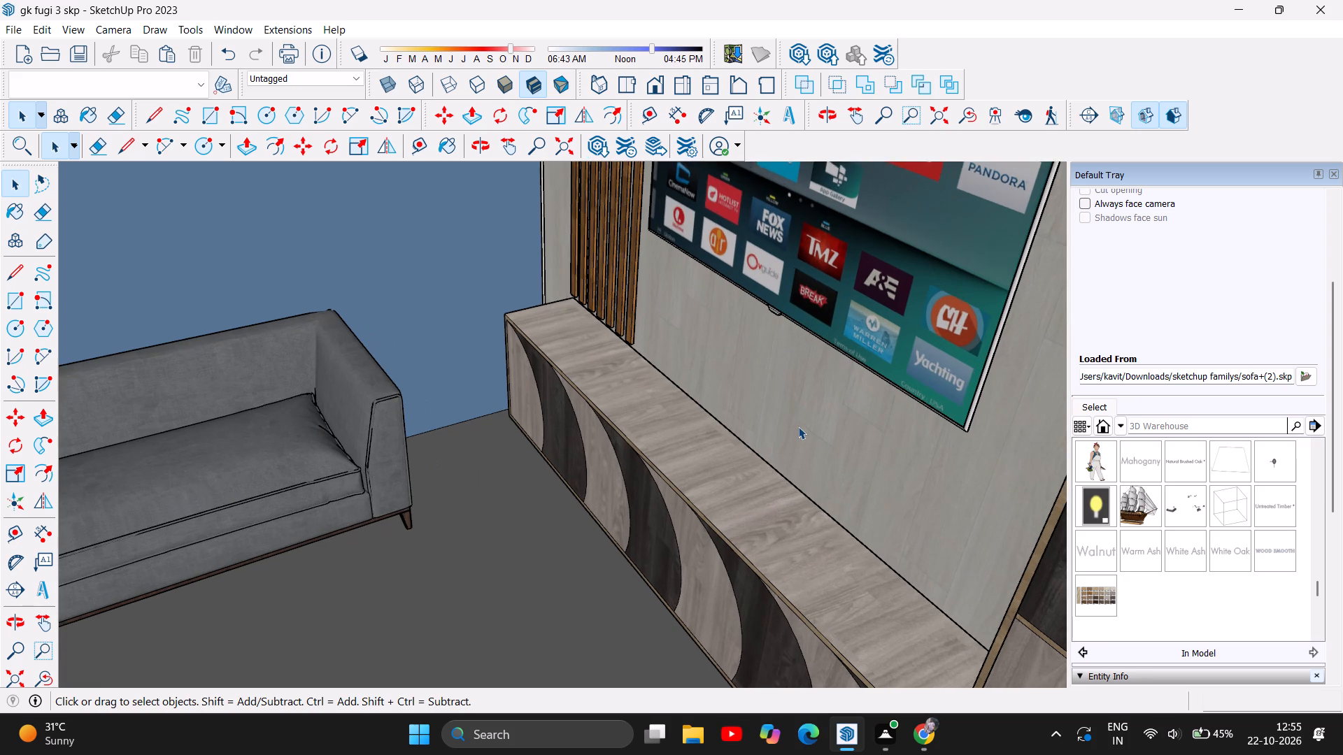
scroll(798, 426, "down", 15)
scroll(798, 426, "up", 1)
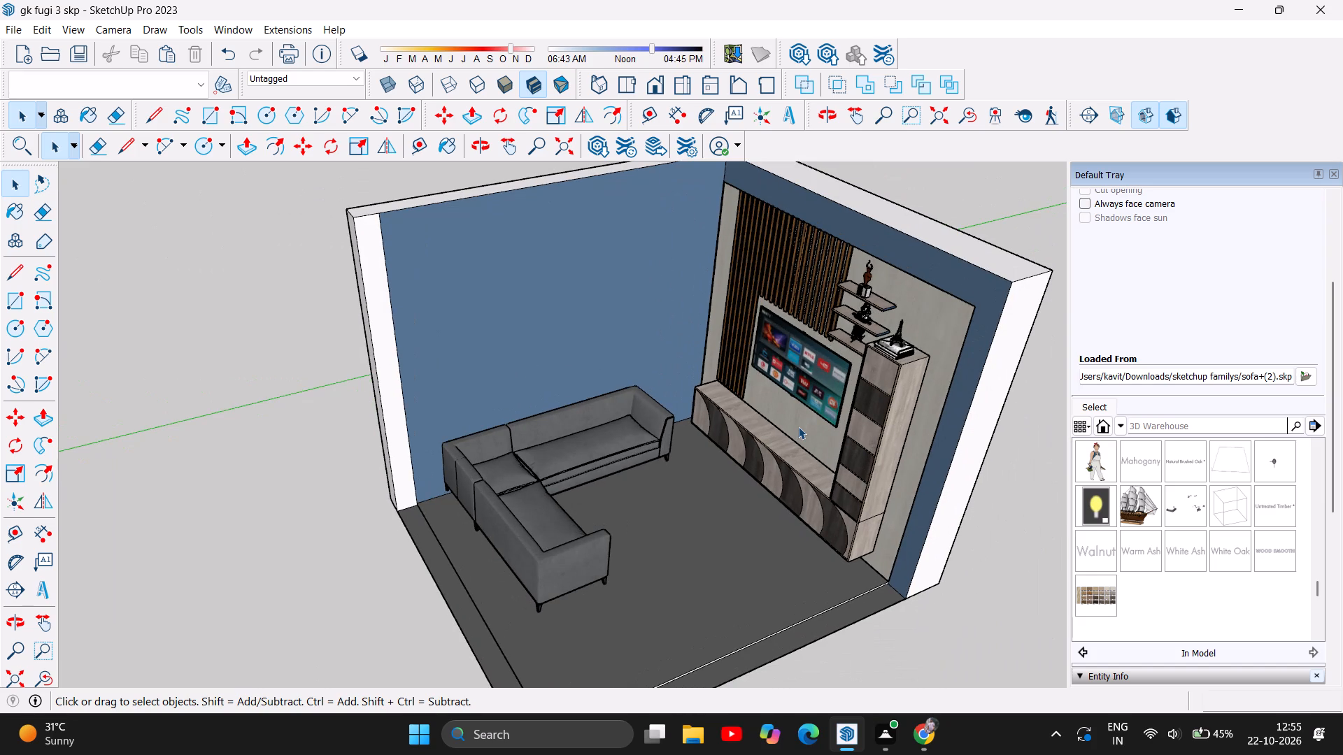
scroll(798, 426, "up", 1)
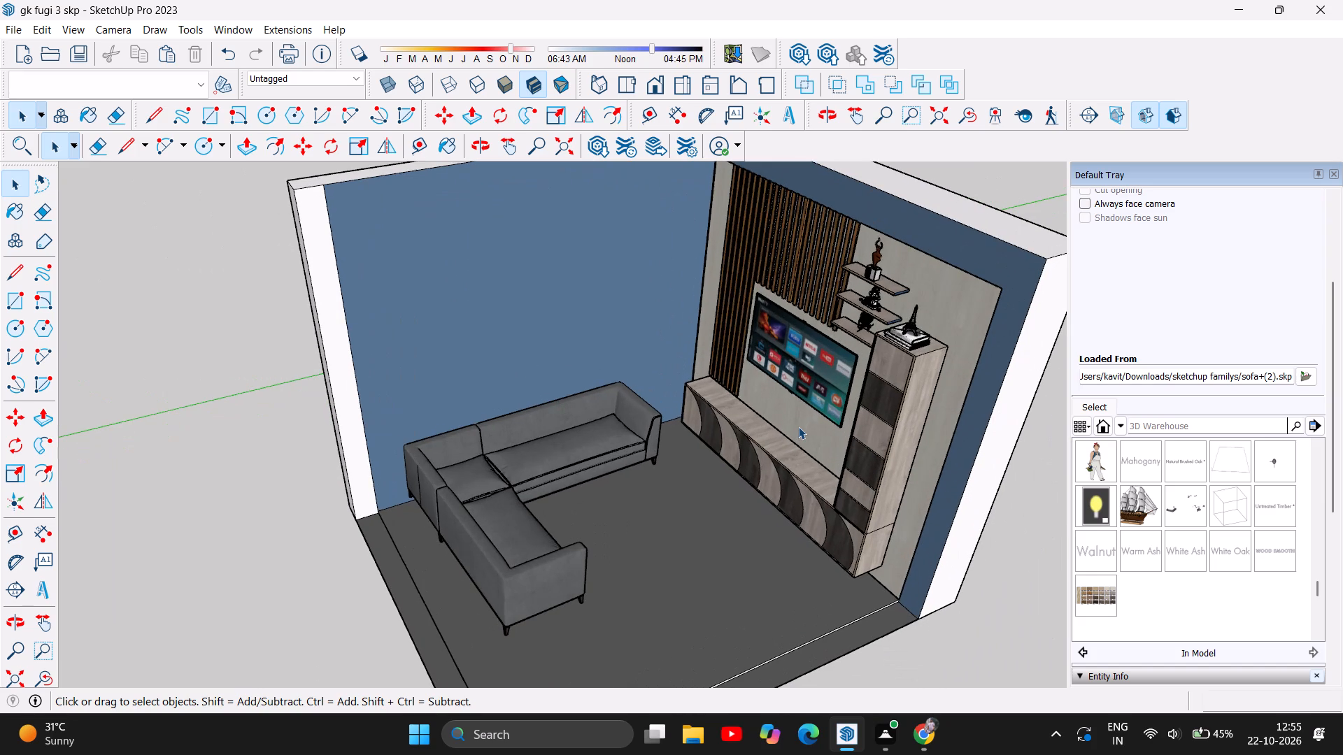
scroll(1148, 498, "up", 15)
scroll(1178, 523, "up", 6)
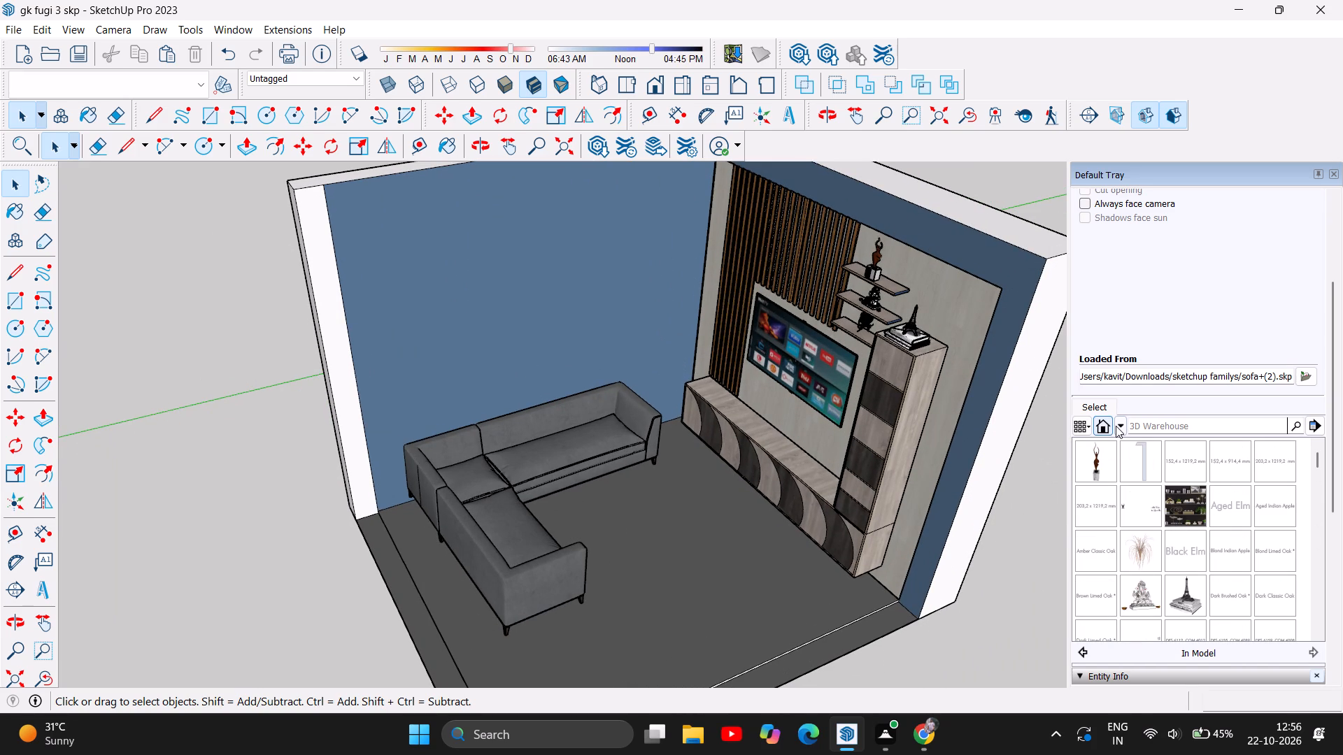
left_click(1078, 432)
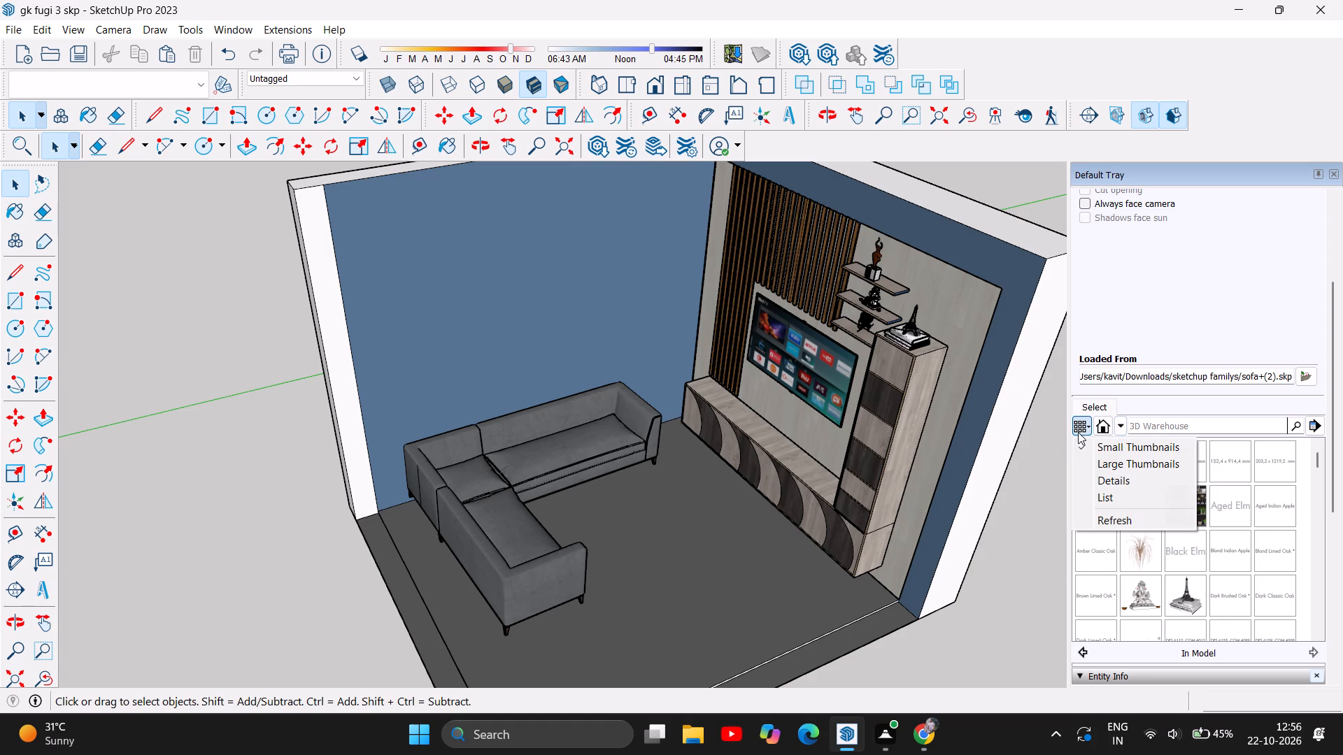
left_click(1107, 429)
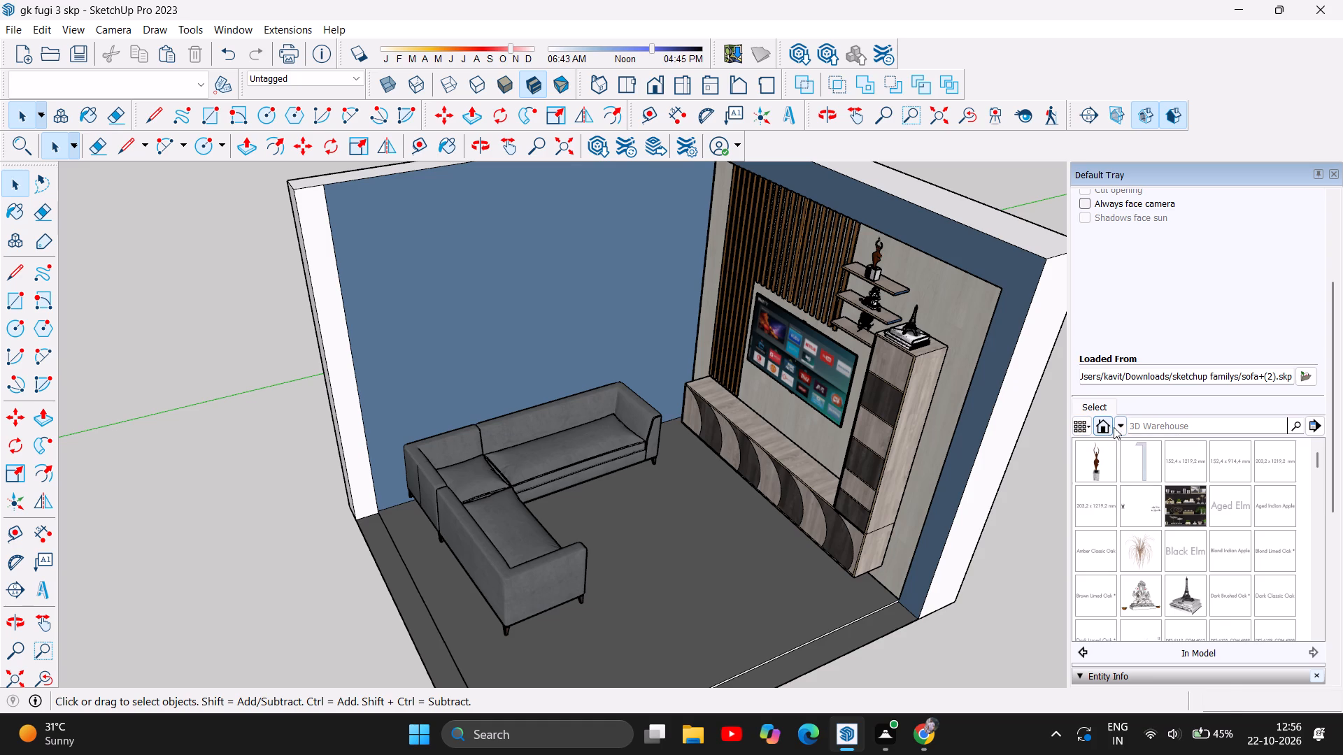
Show the Components collection in the component browser.
left_click(1121, 426)
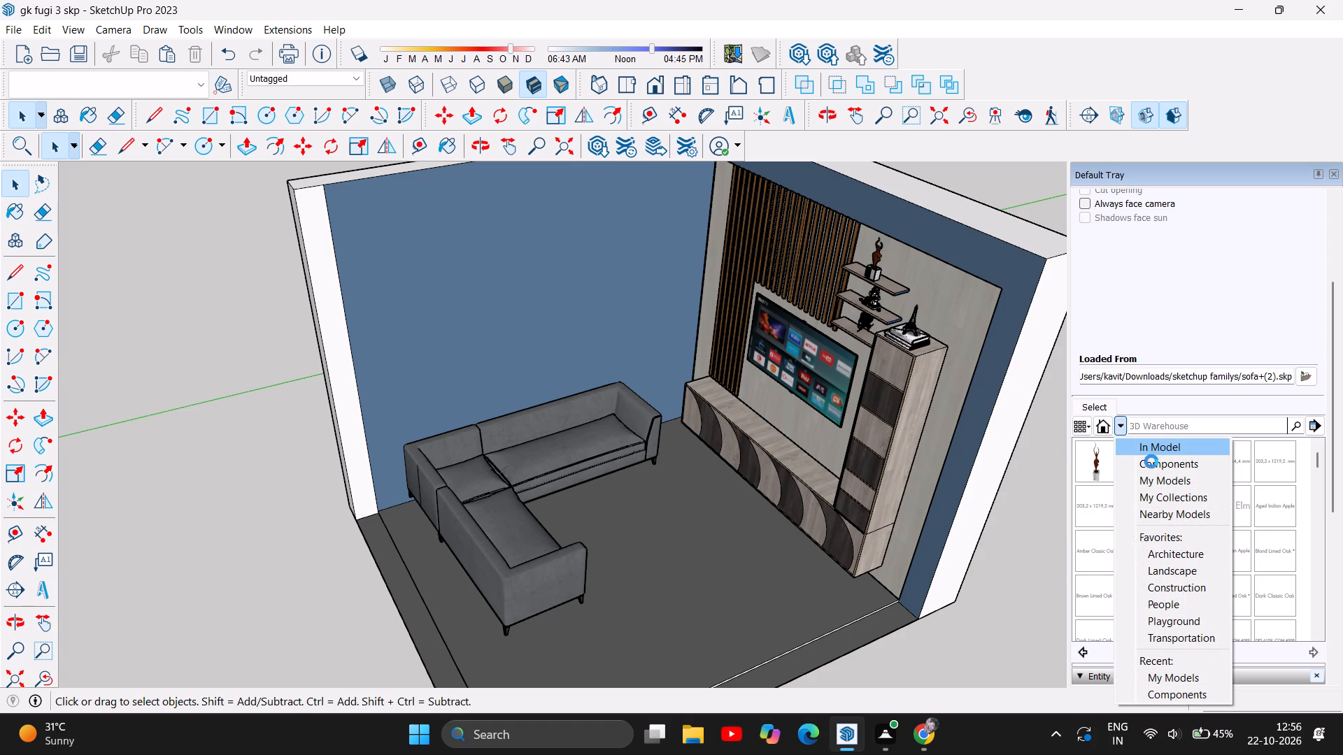
left_click(1156, 469)
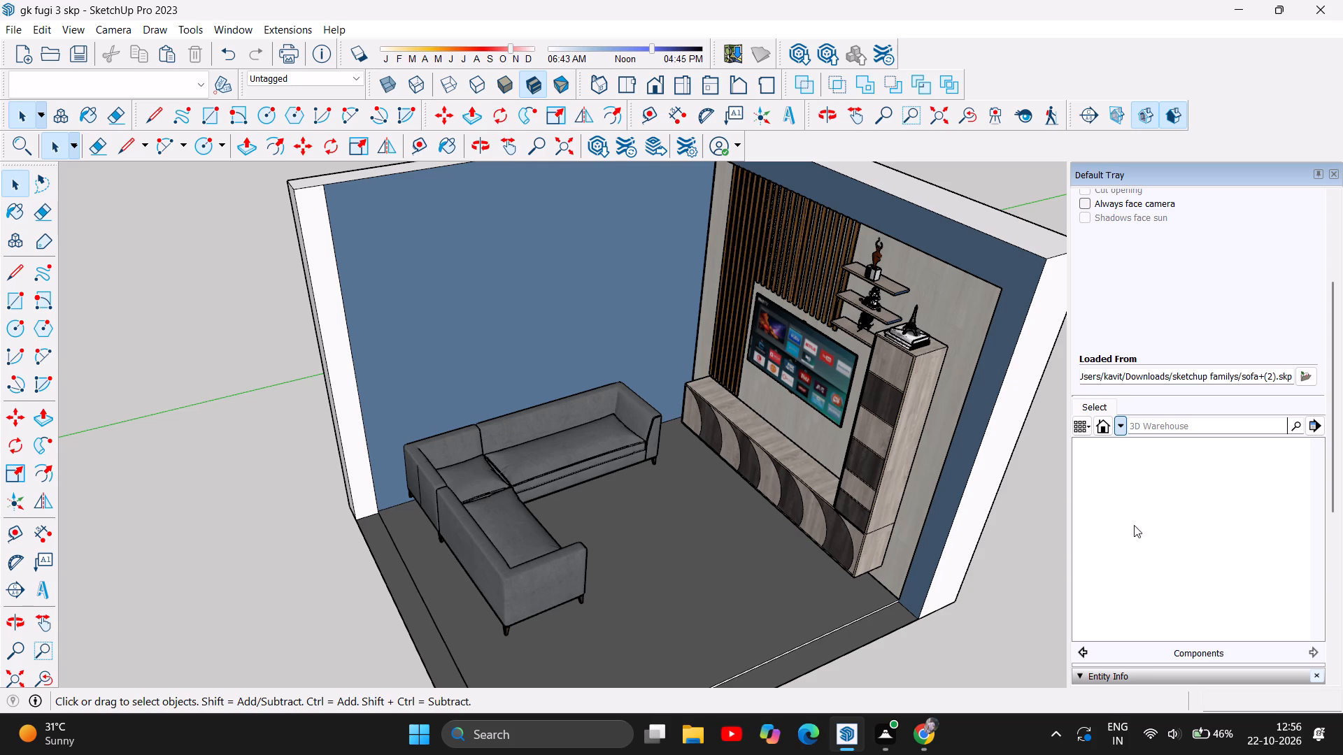
left_click(1121, 425)
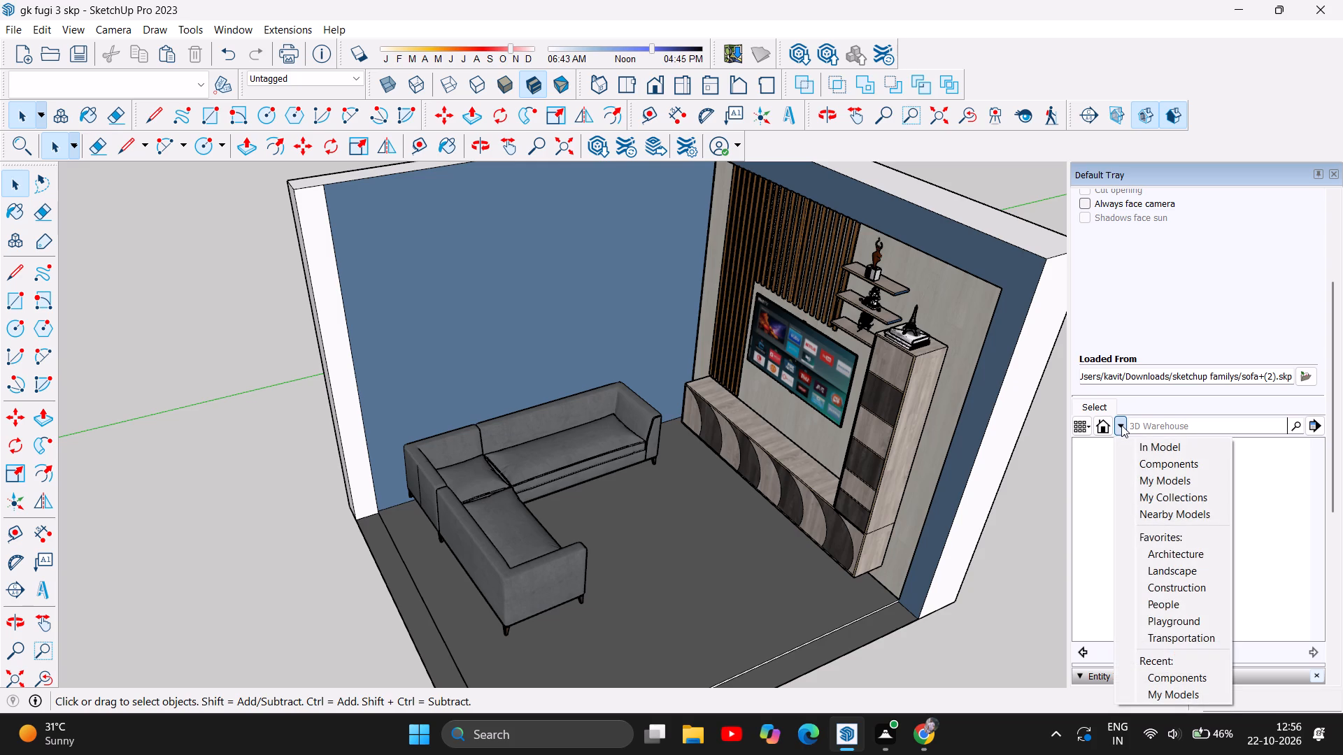
left_click(1156, 459)
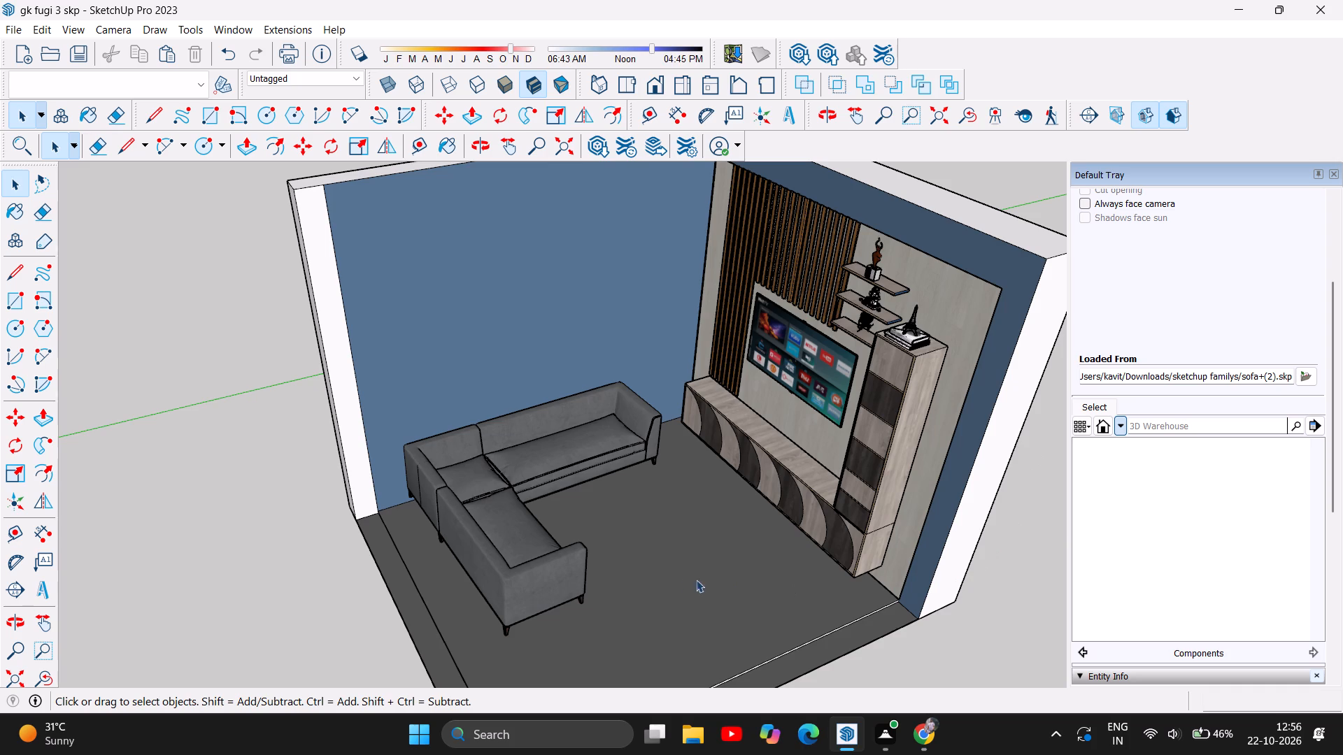
Examine the TV console's patterned front and the floor space between it and the grey sectional sofa.
scroll(716, 527, "down", 5)
scroll(754, 586, "up", 3)
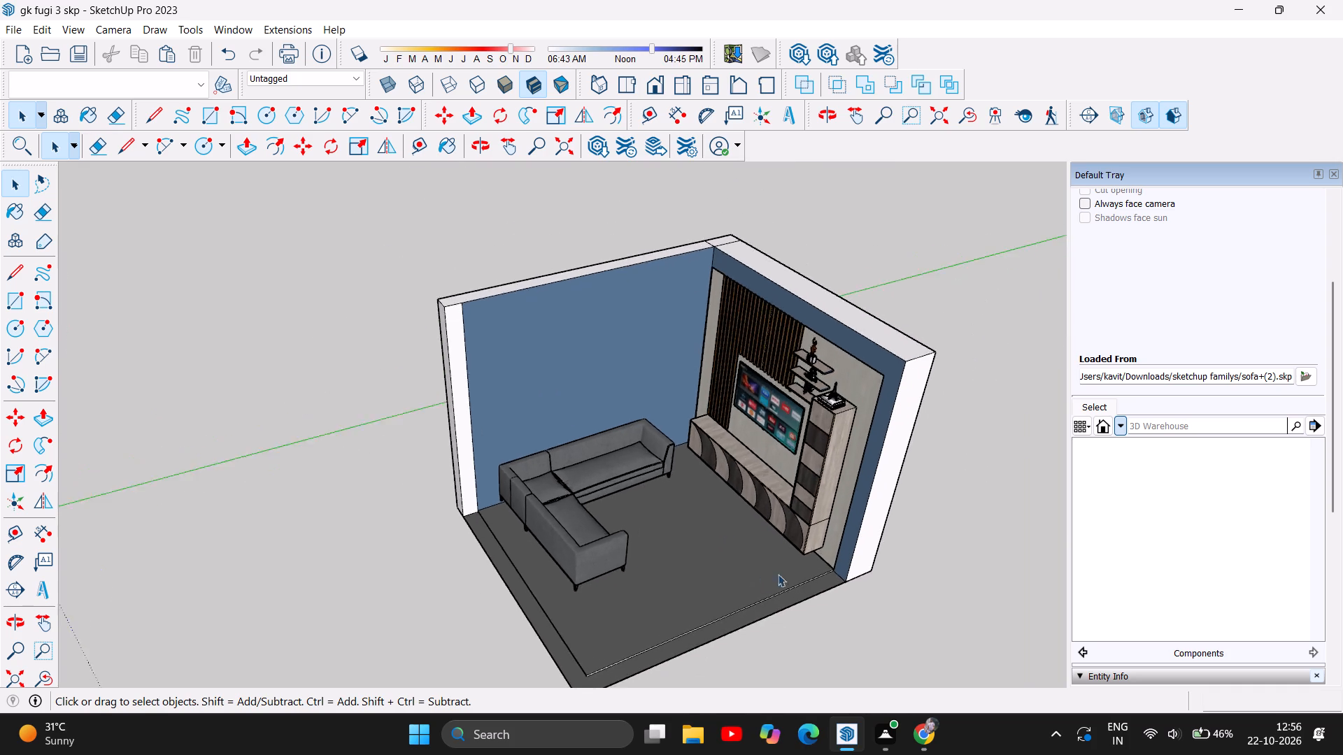
scroll(778, 574, "up", 2)
scroll(899, 547, "up", 7)
scroll(636, 496, "up", 6)
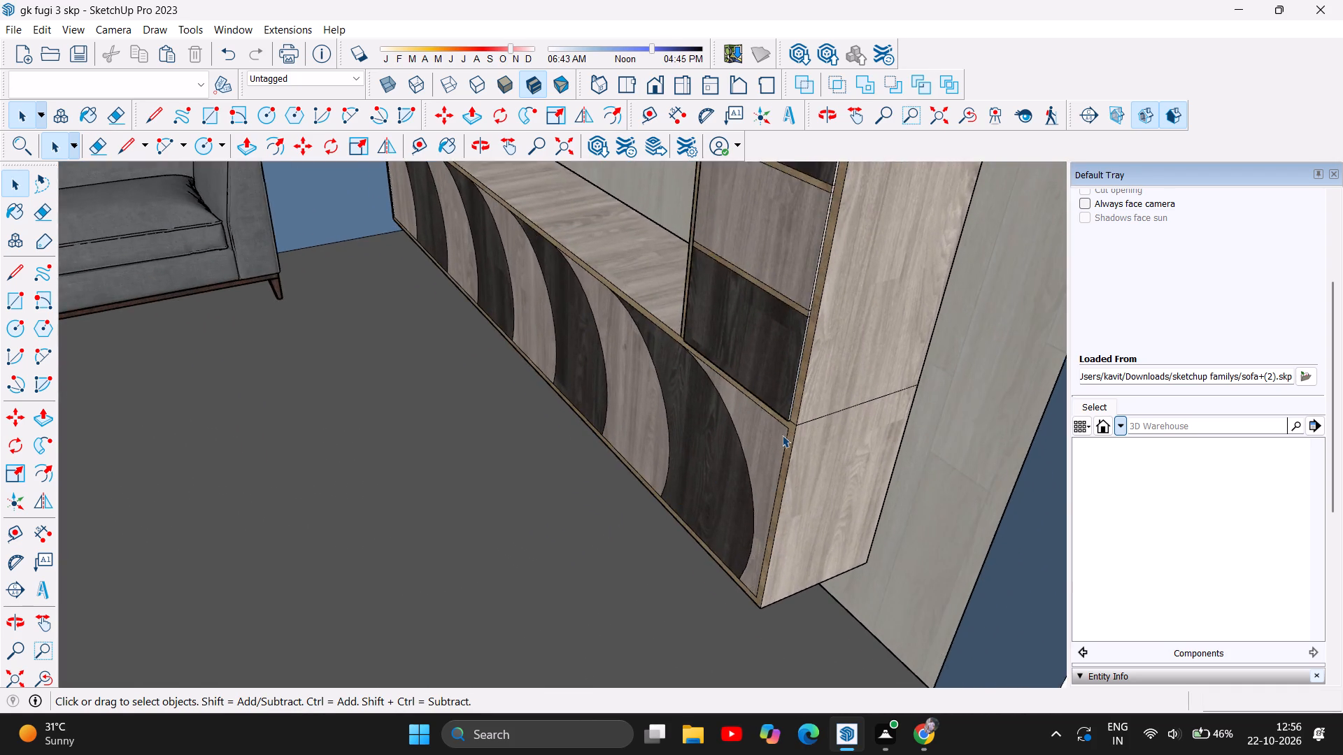
scroll(783, 435, "up", 17)
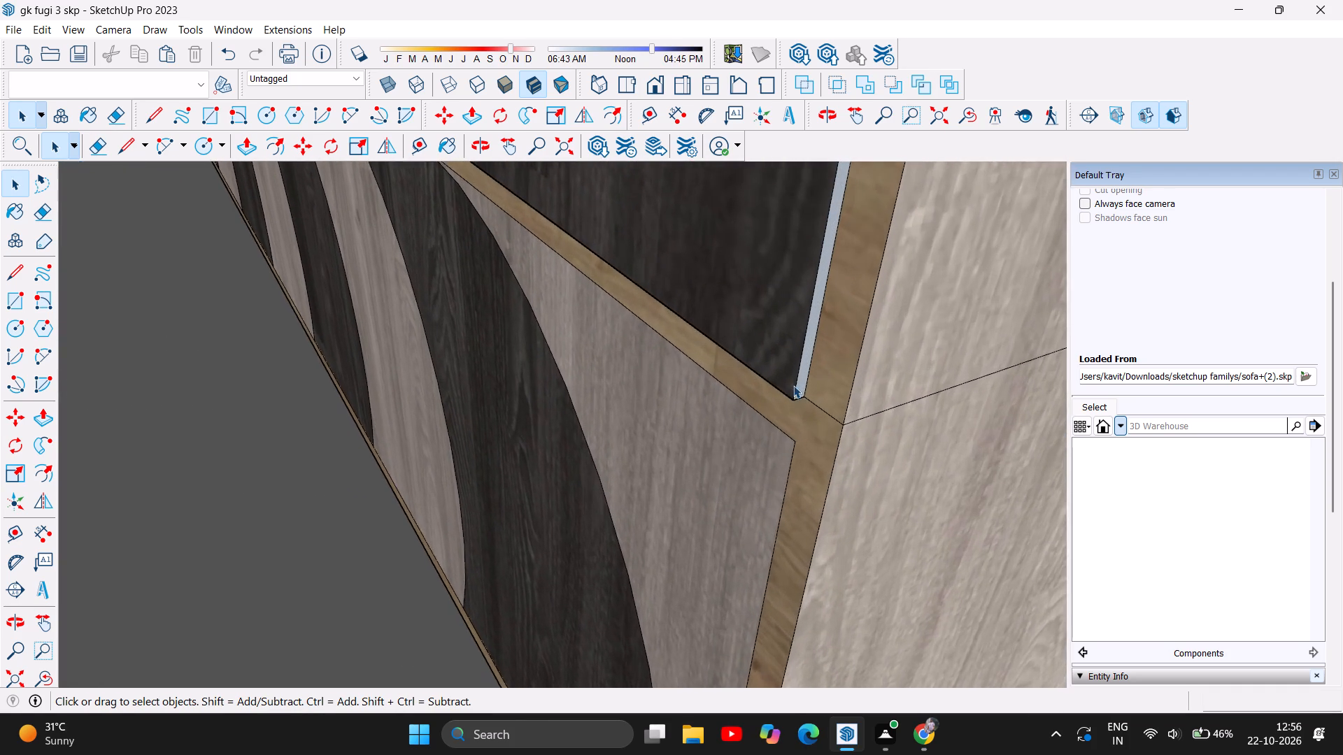
scroll(793, 414, "down", 15)
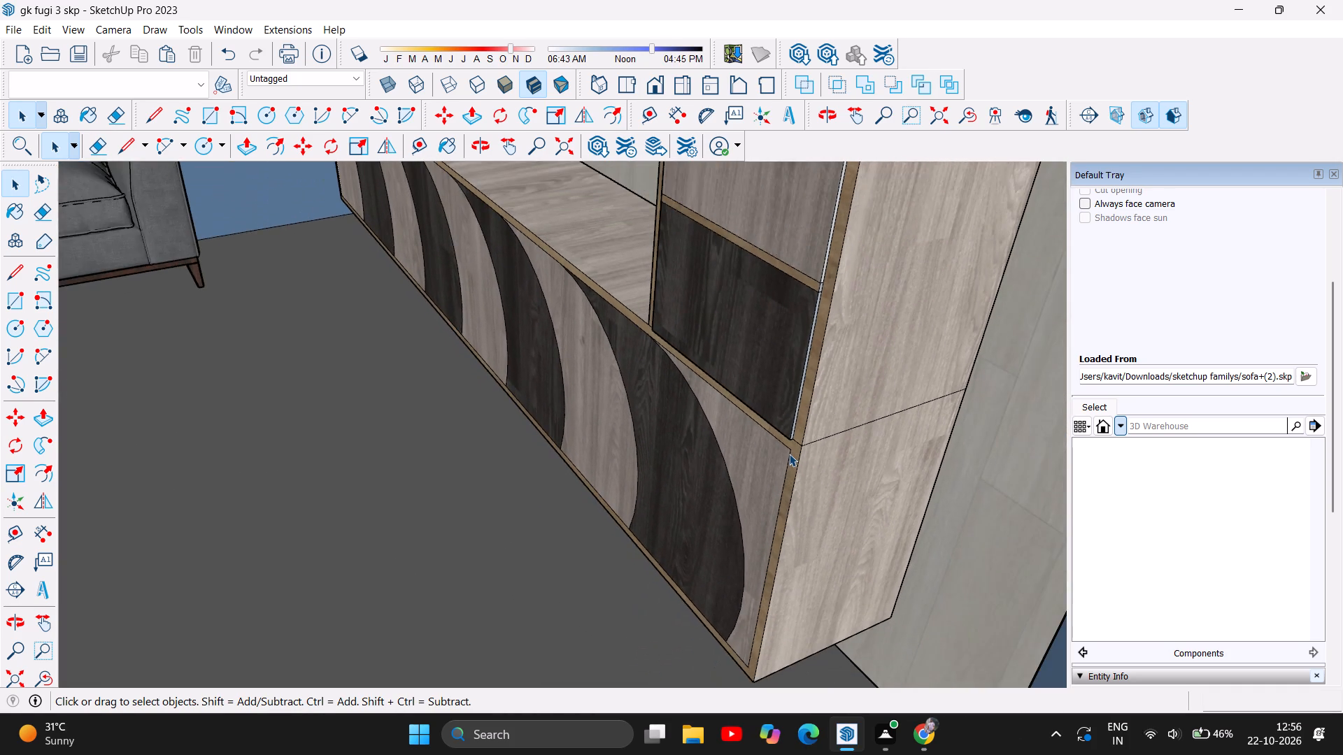
scroll(789, 454, "down", 13)
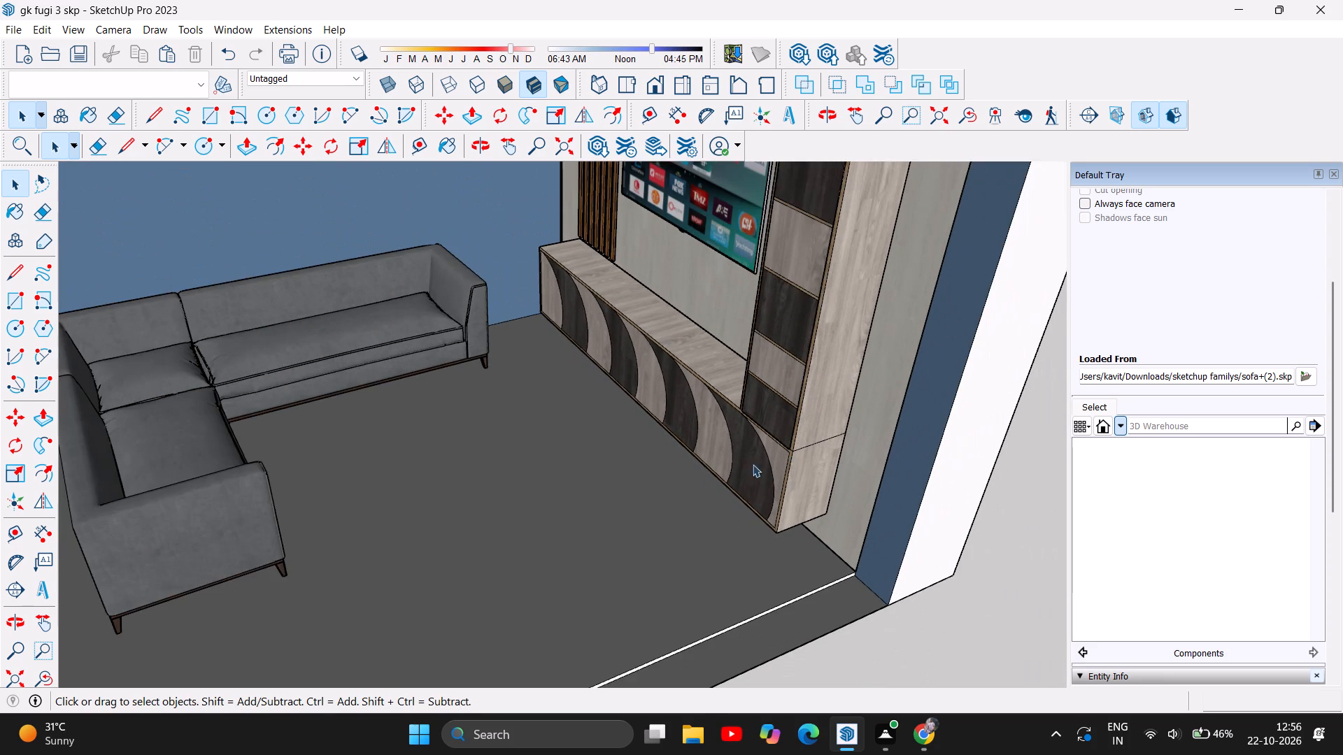
scroll(597, 477, "down", 4)
scroll(467, 508, "up", 5)
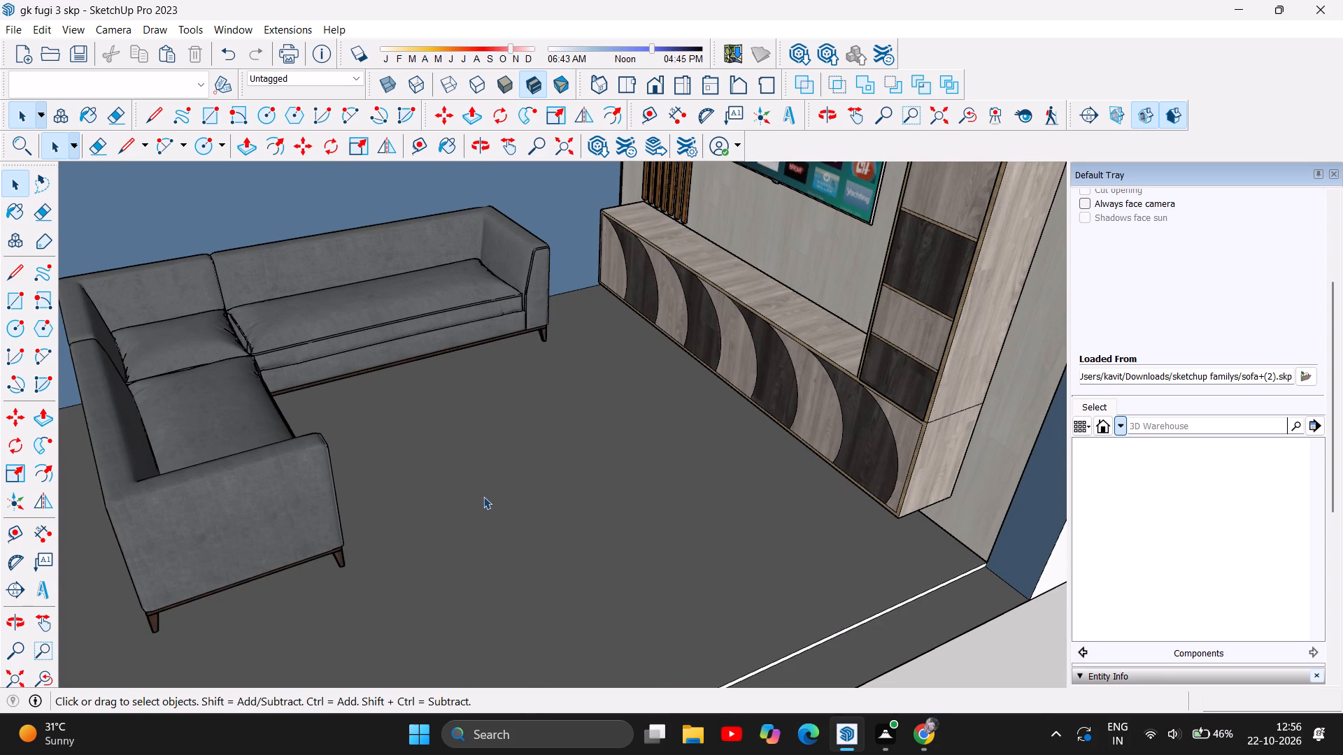
Select the grey sectional sofa to check how far its component extends beyond the room, and clear the selection.
left_click(378, 354)
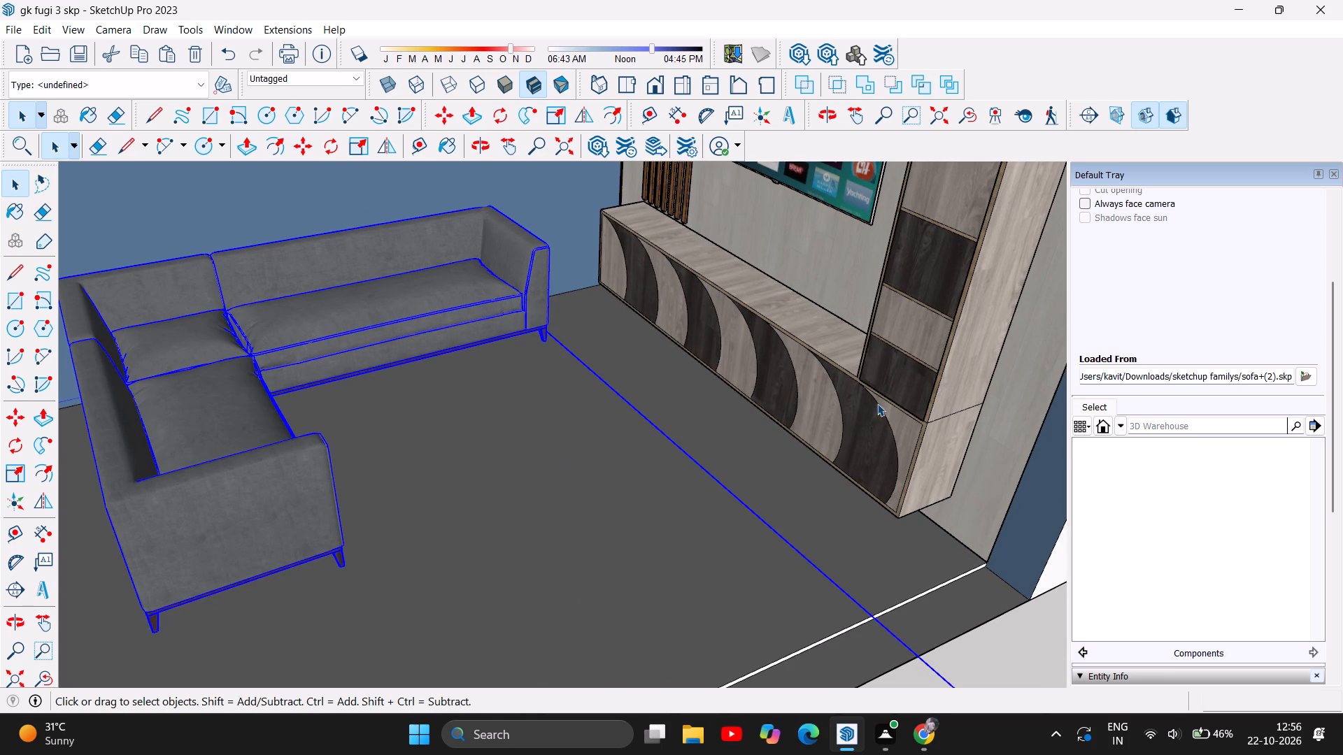
scroll(1151, 425, "up", 4)
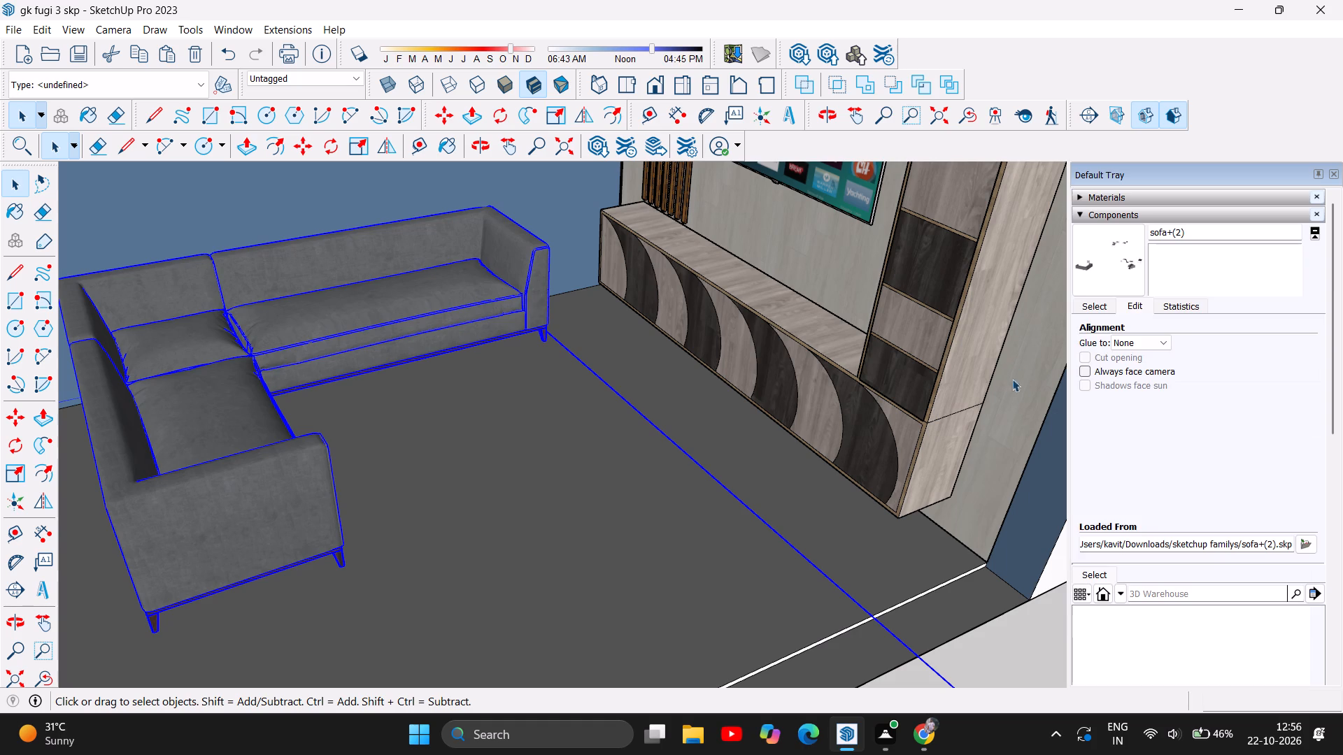
scroll(614, 552, "down", 15)
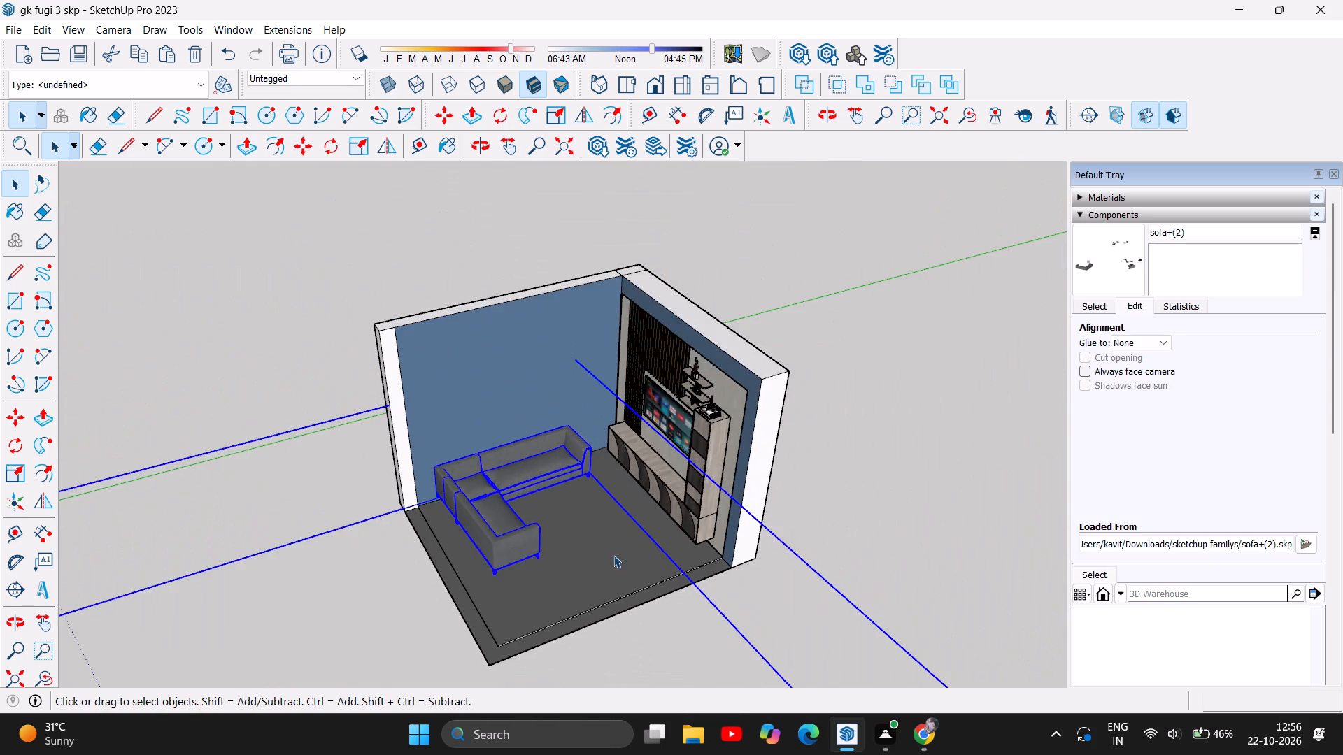
scroll(613, 556, "down", 4)
left_click(1028, 425)
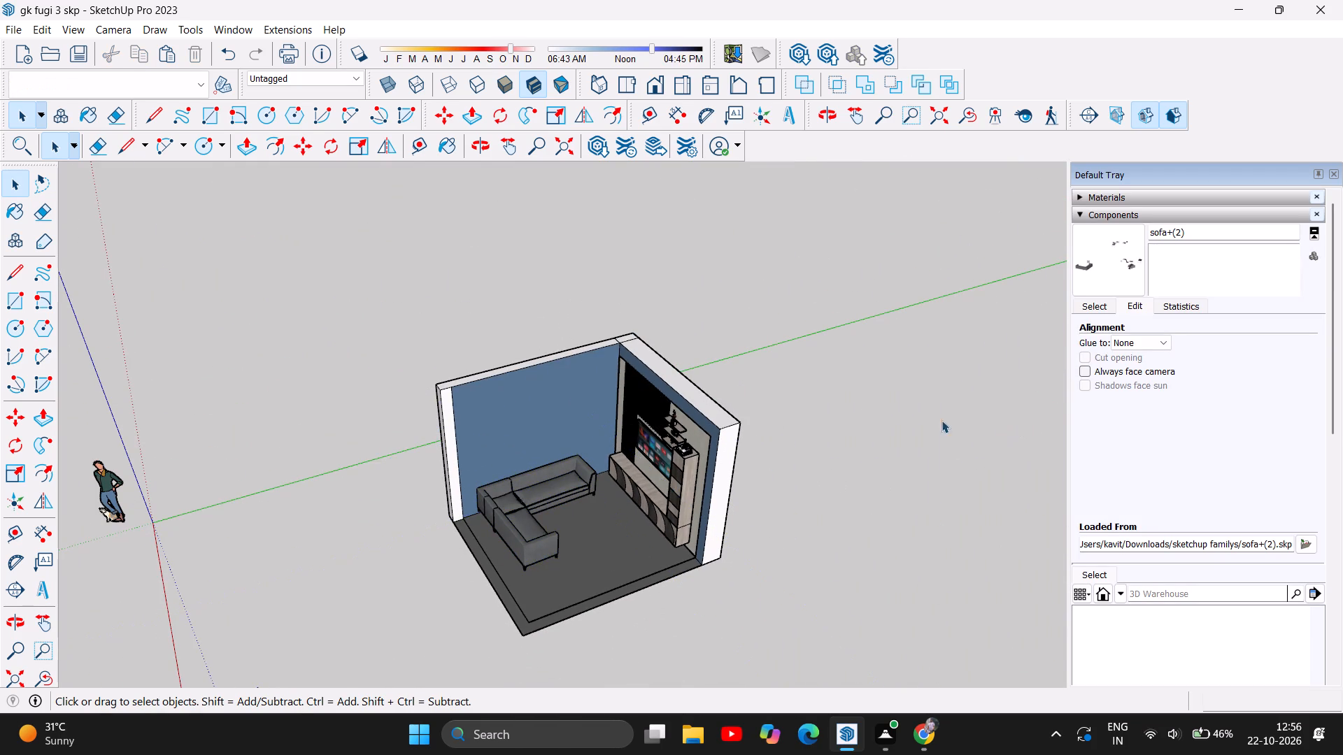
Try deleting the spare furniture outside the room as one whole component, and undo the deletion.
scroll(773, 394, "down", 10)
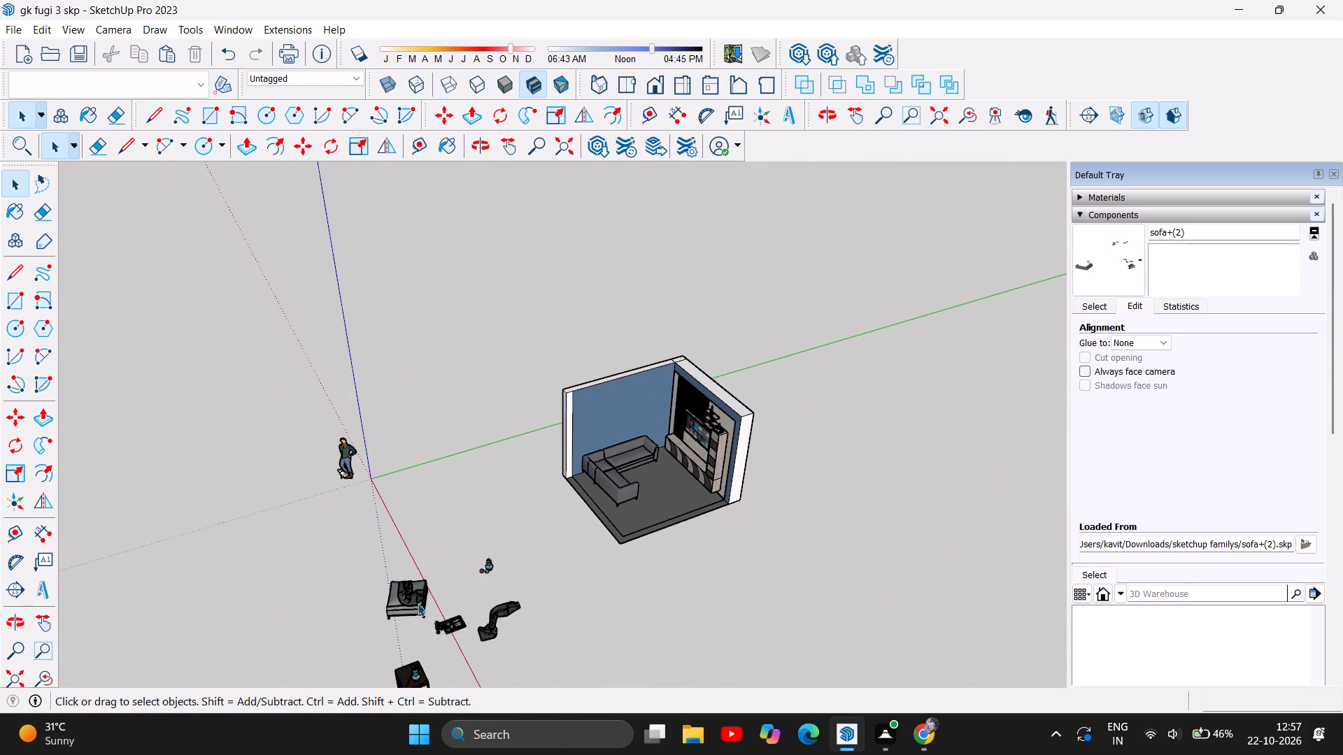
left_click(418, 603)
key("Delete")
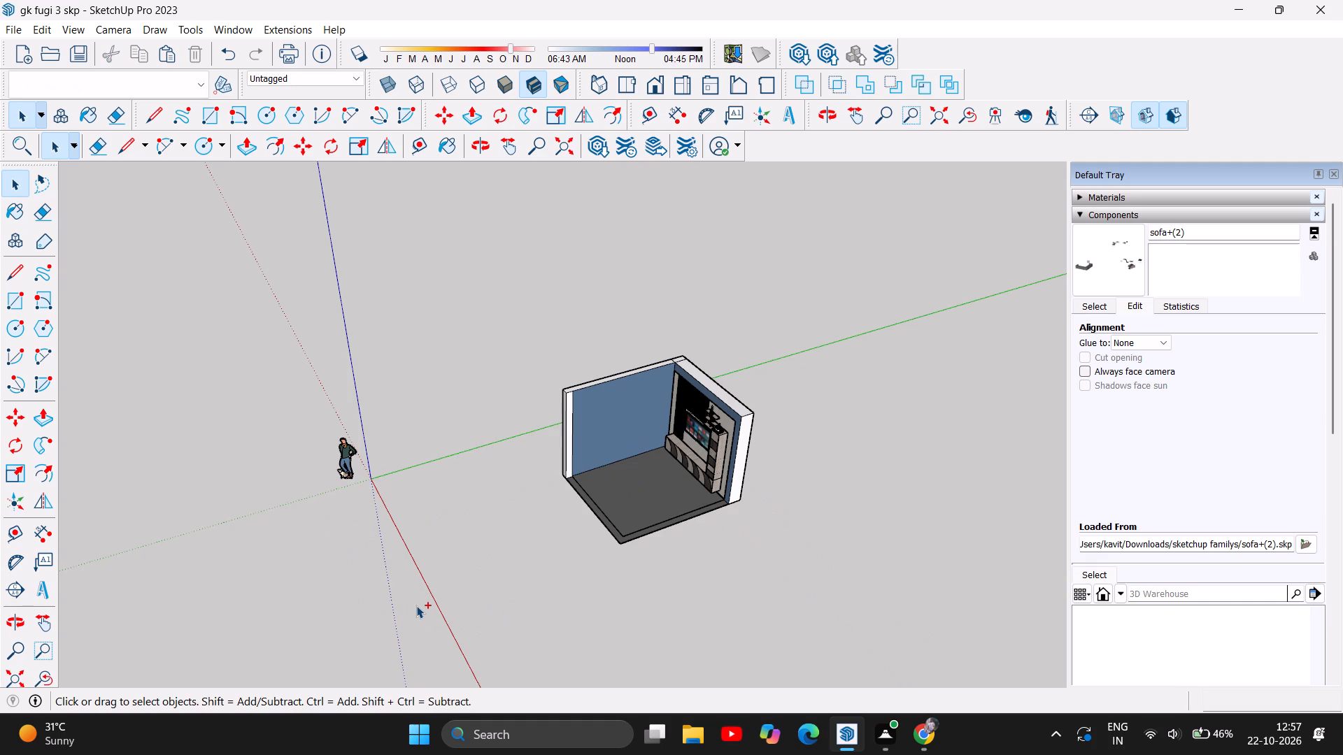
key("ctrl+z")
Open the sofa component for editing and delete the items lying on the square grey ottoman outside the room.
left_click(400, 615)
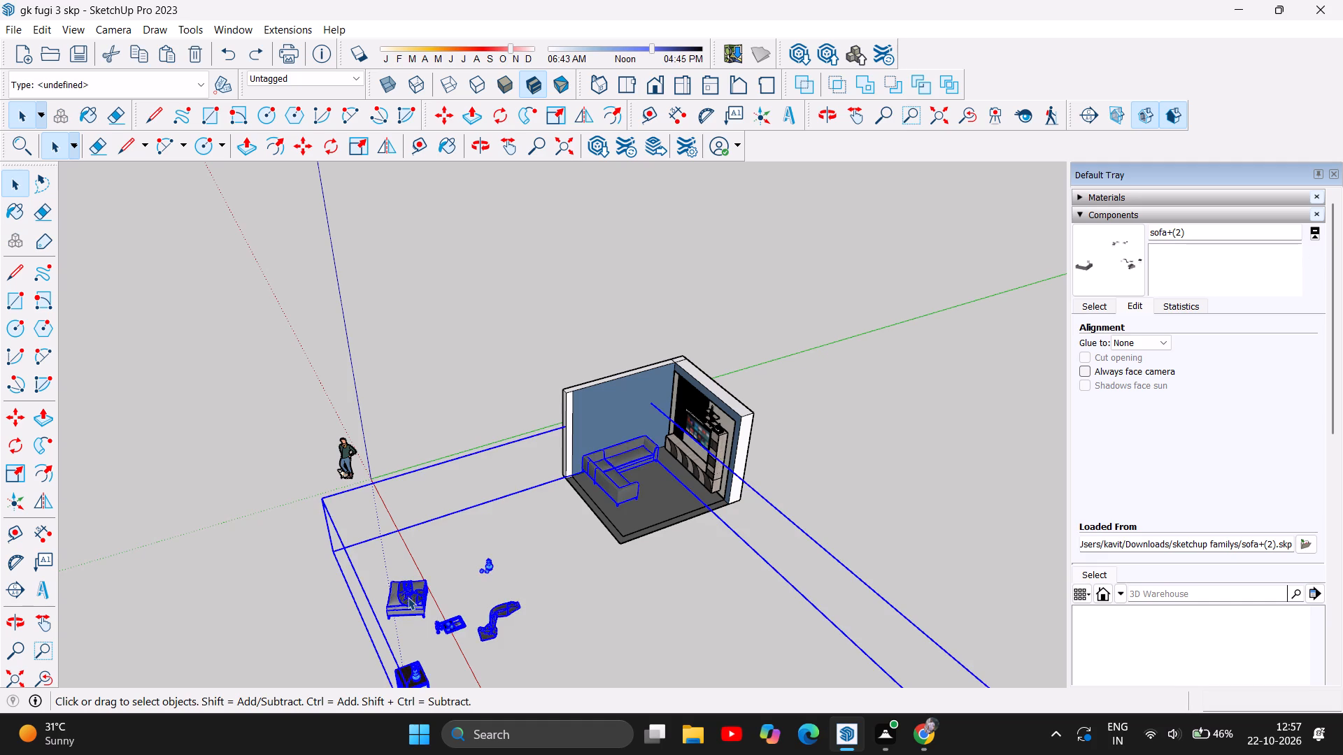
double_click(412, 600)
double_click(406, 612)
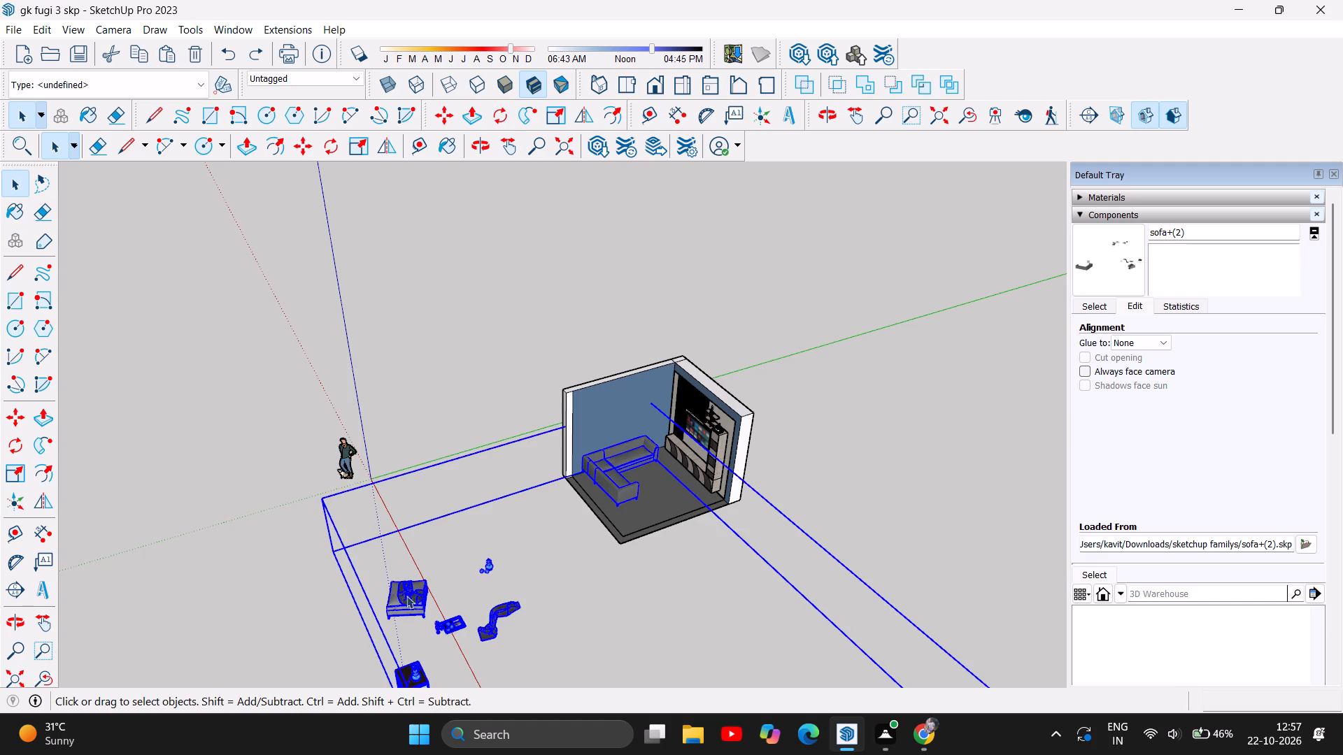
left_click(295, 549)
double_click(404, 607)
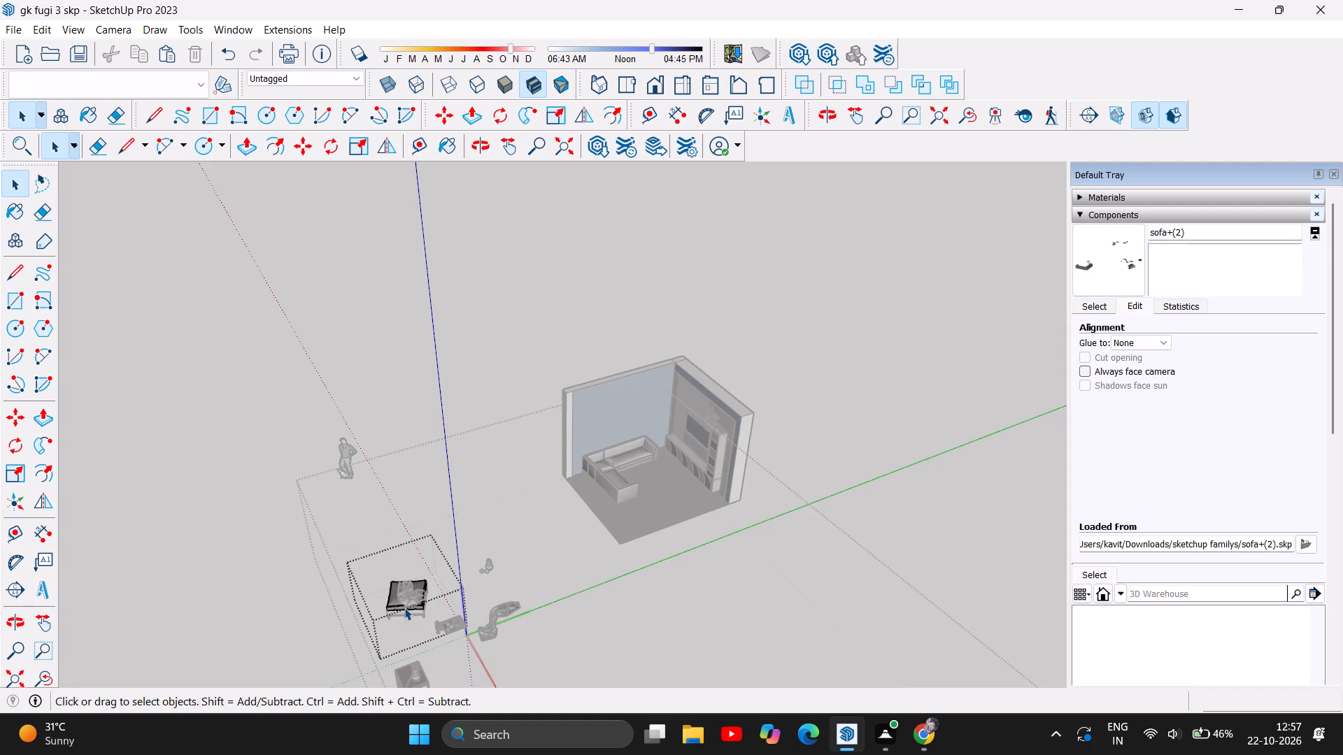
key("Delete")
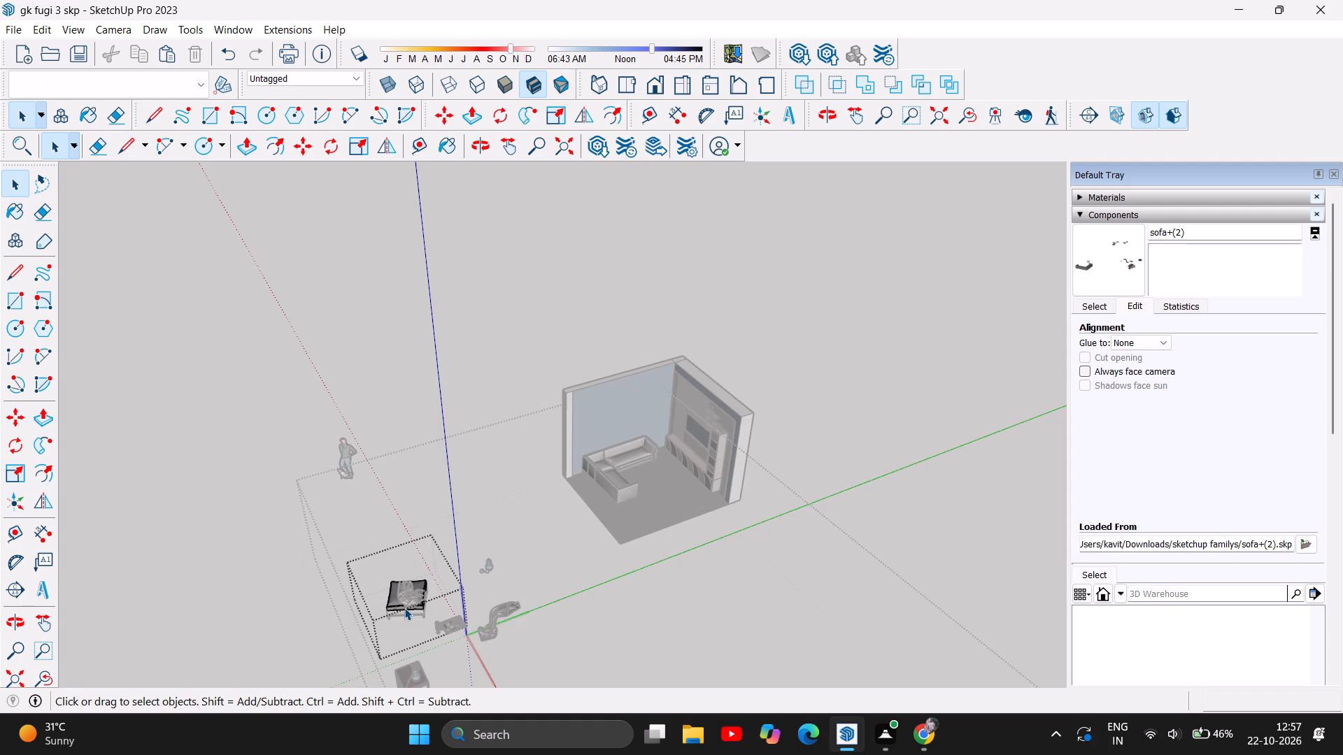
left_click(415, 605)
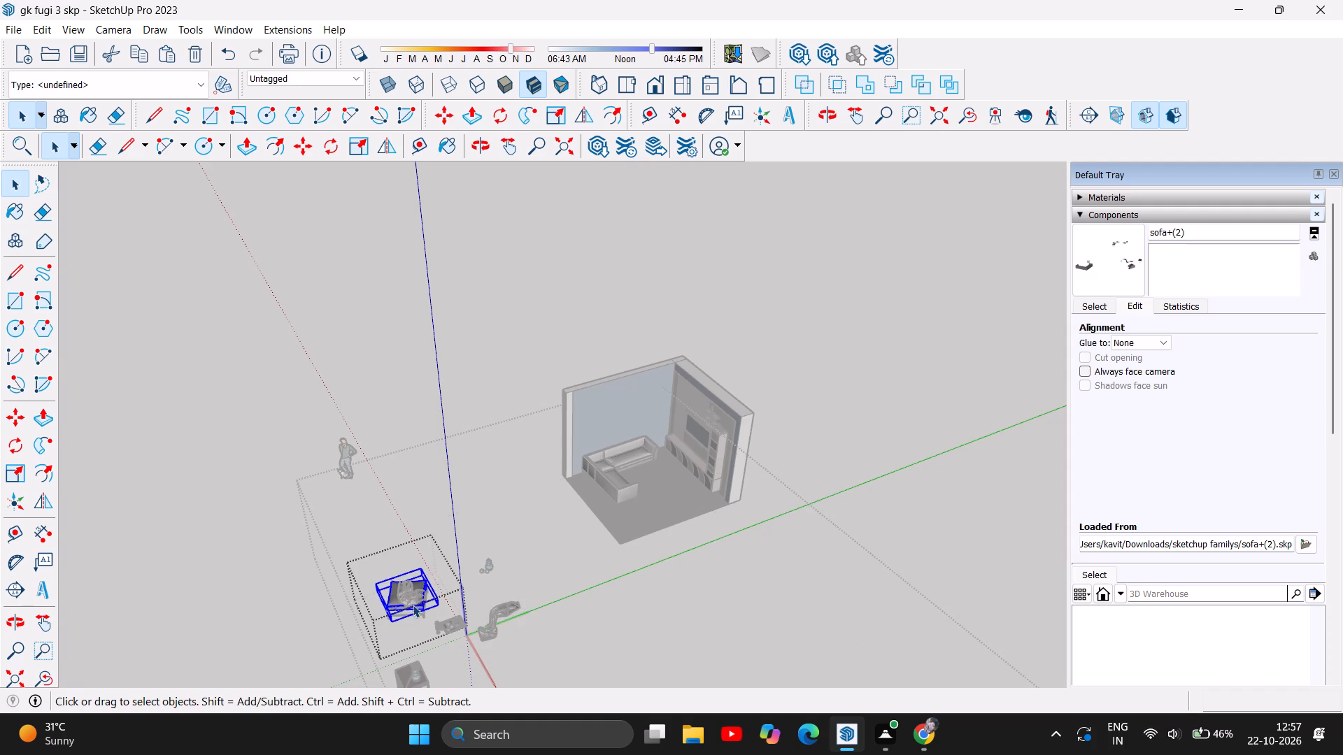
key("Delete")
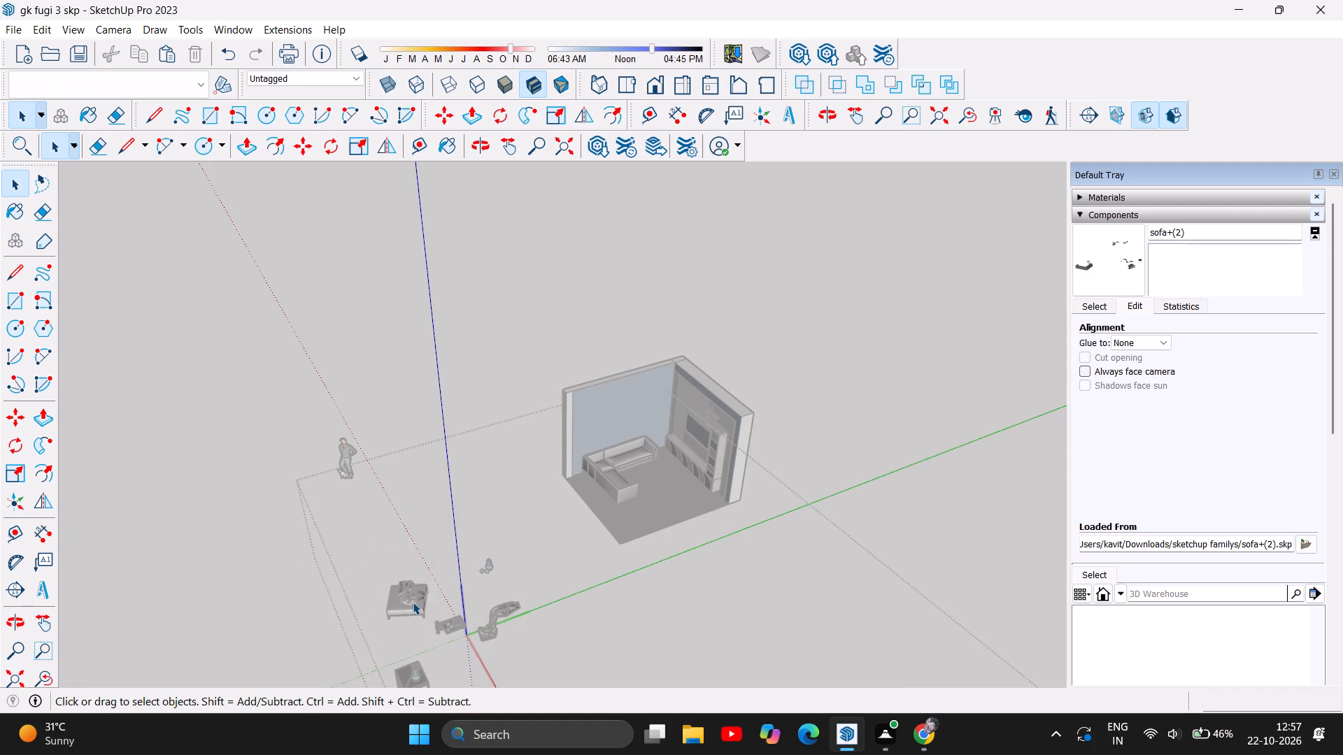
left_click(413, 602)
double_click(407, 606)
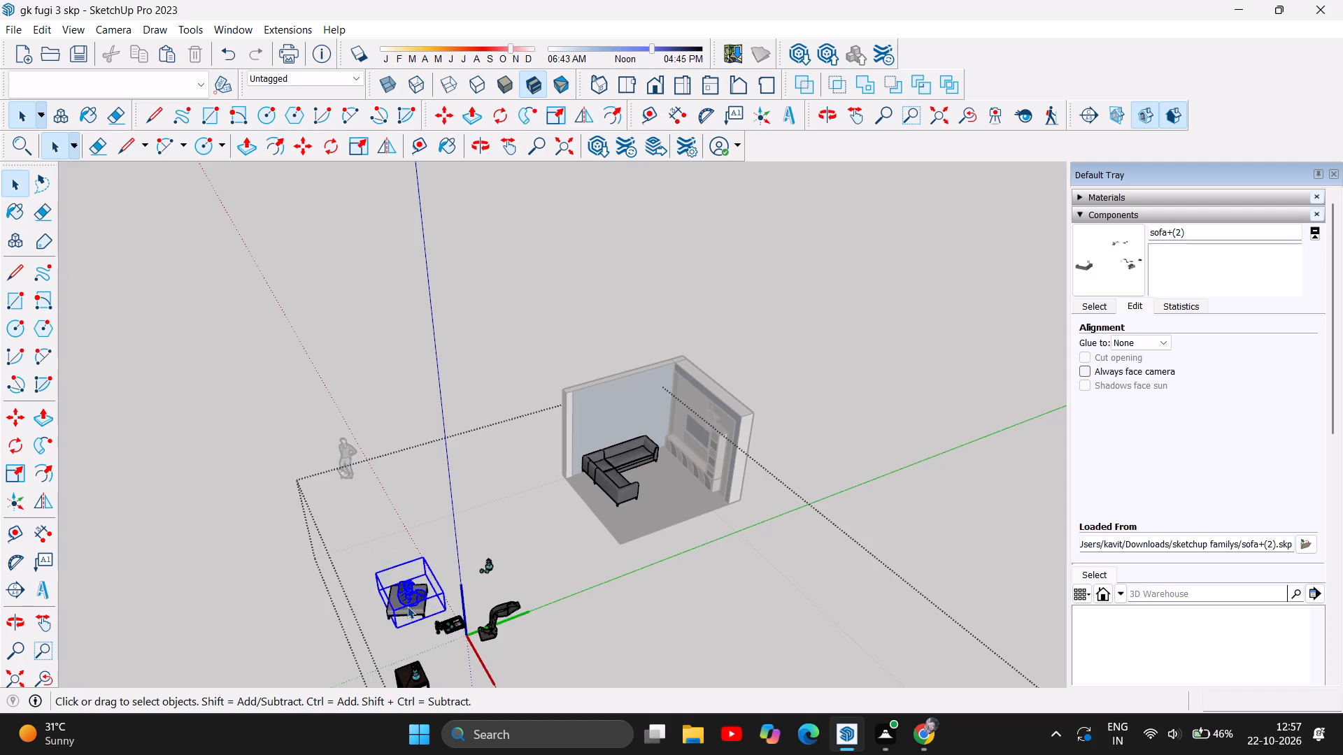
left_click(407, 606)
key("Delete")
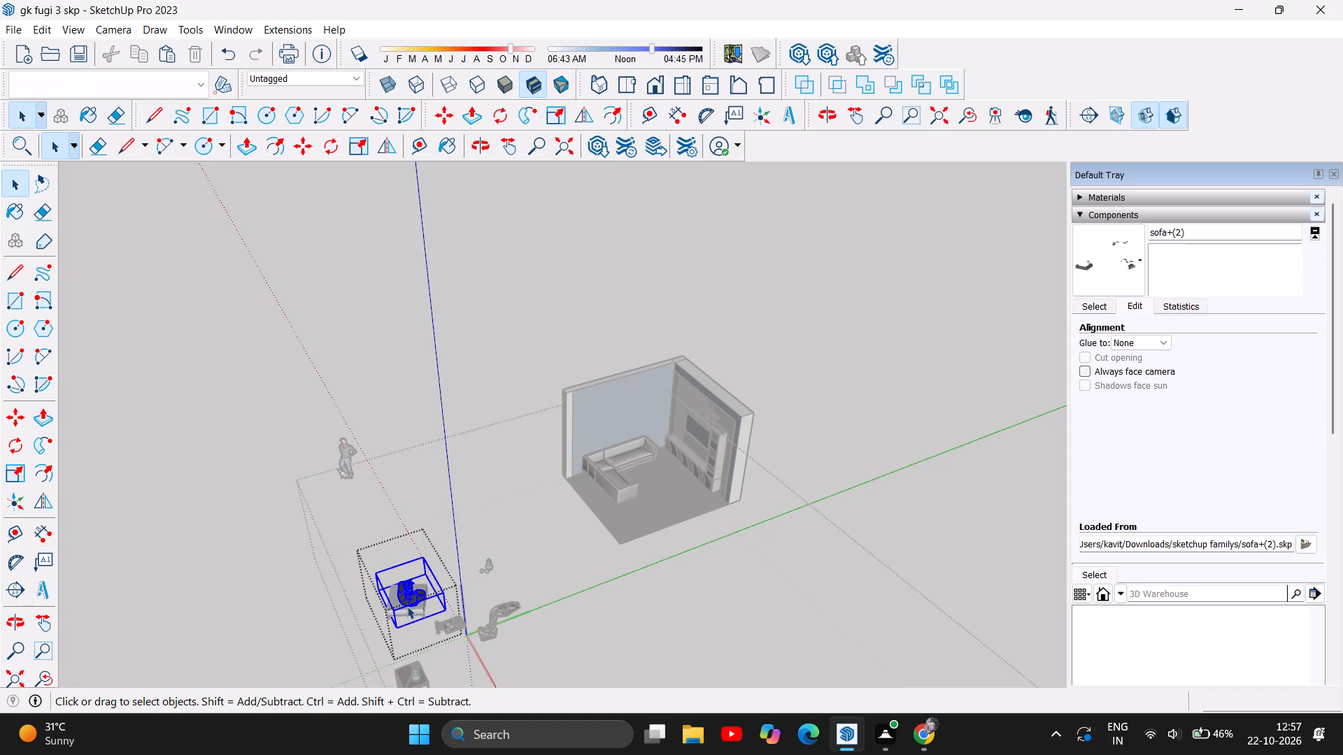
left_click(243, 608)
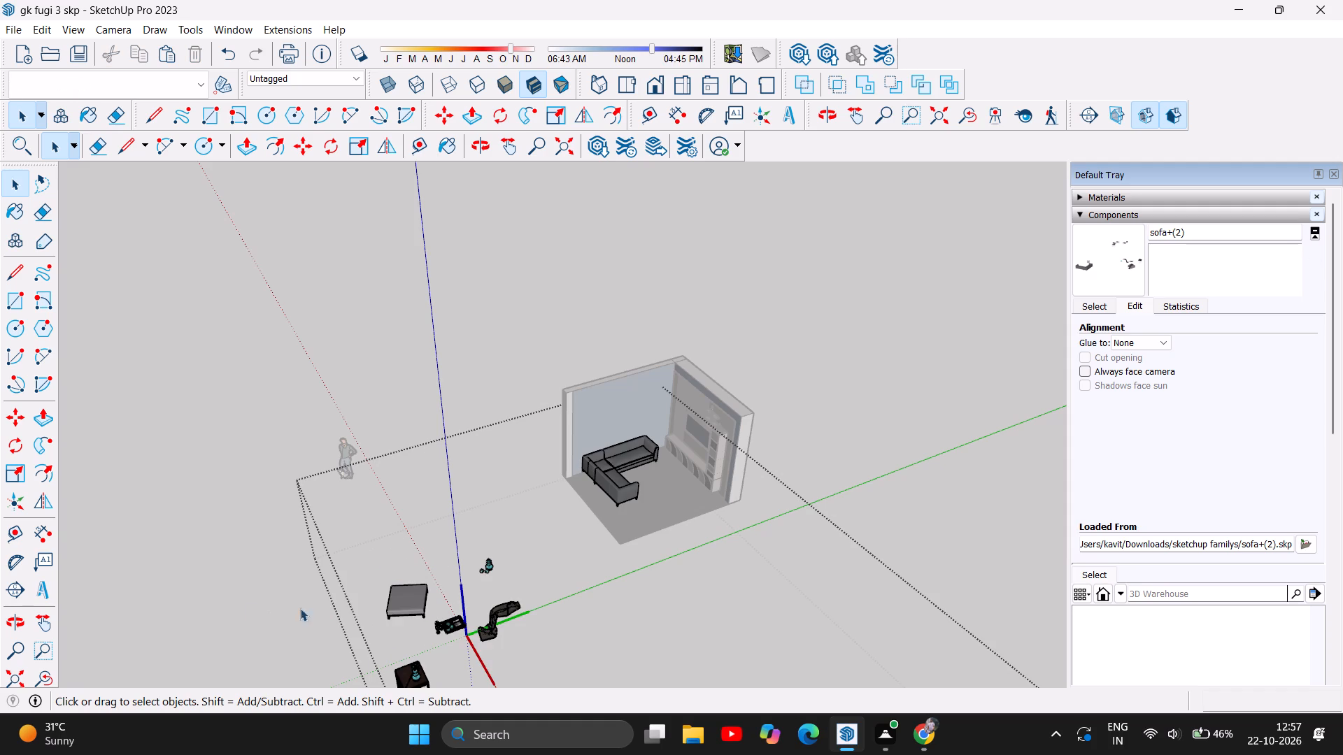
Delete the dark curved draped piece near the black coffee table from the sofa component.
scroll(457, 631, "up", 19)
left_click(540, 603)
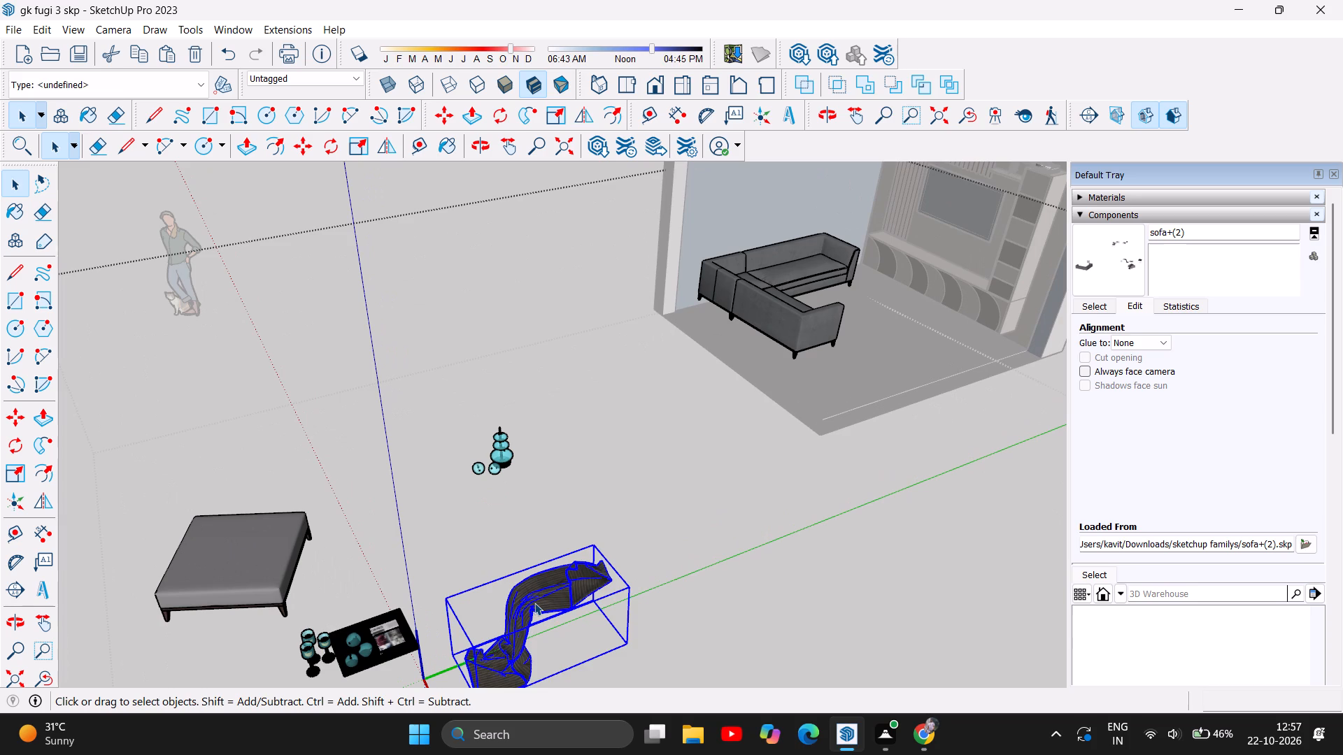
key("Delete")
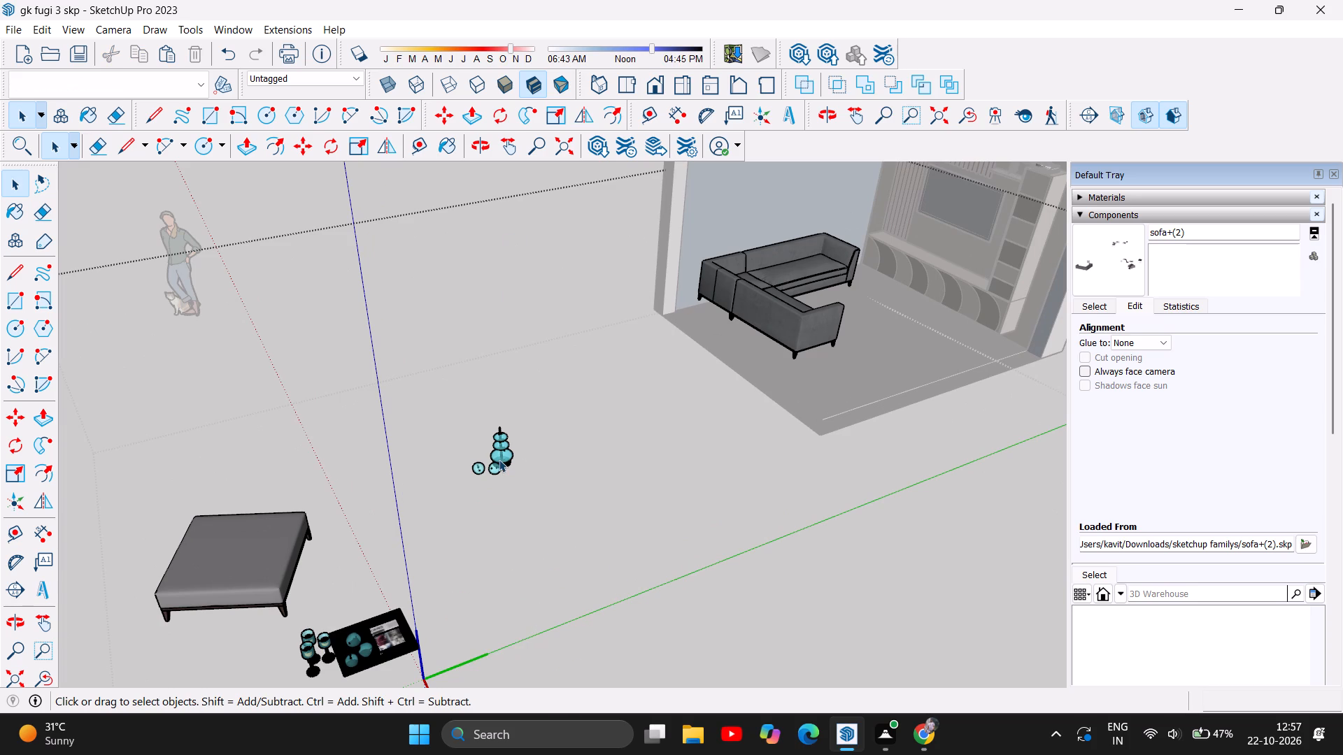
Delete the glass ornament and the two small round pieces beside it from the sofa component.
left_click(499, 459)
key("Delete")
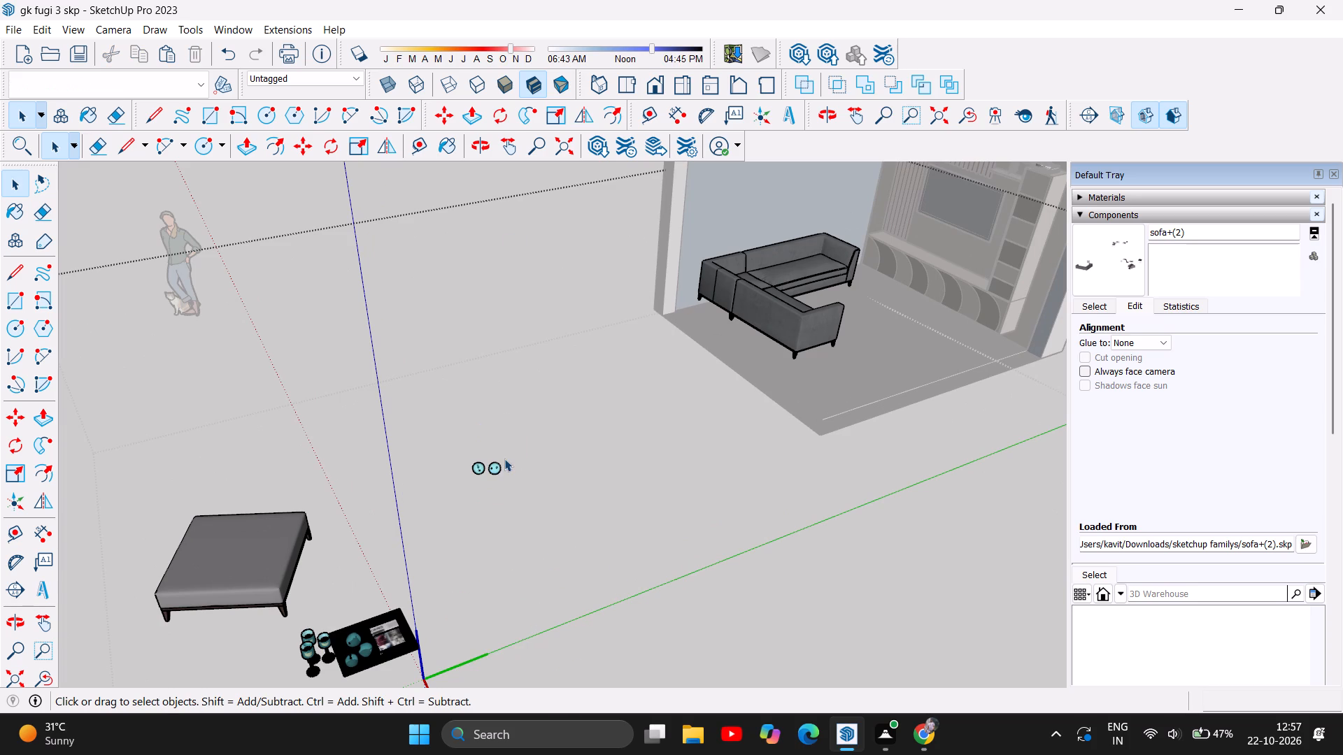
left_click(492, 468)
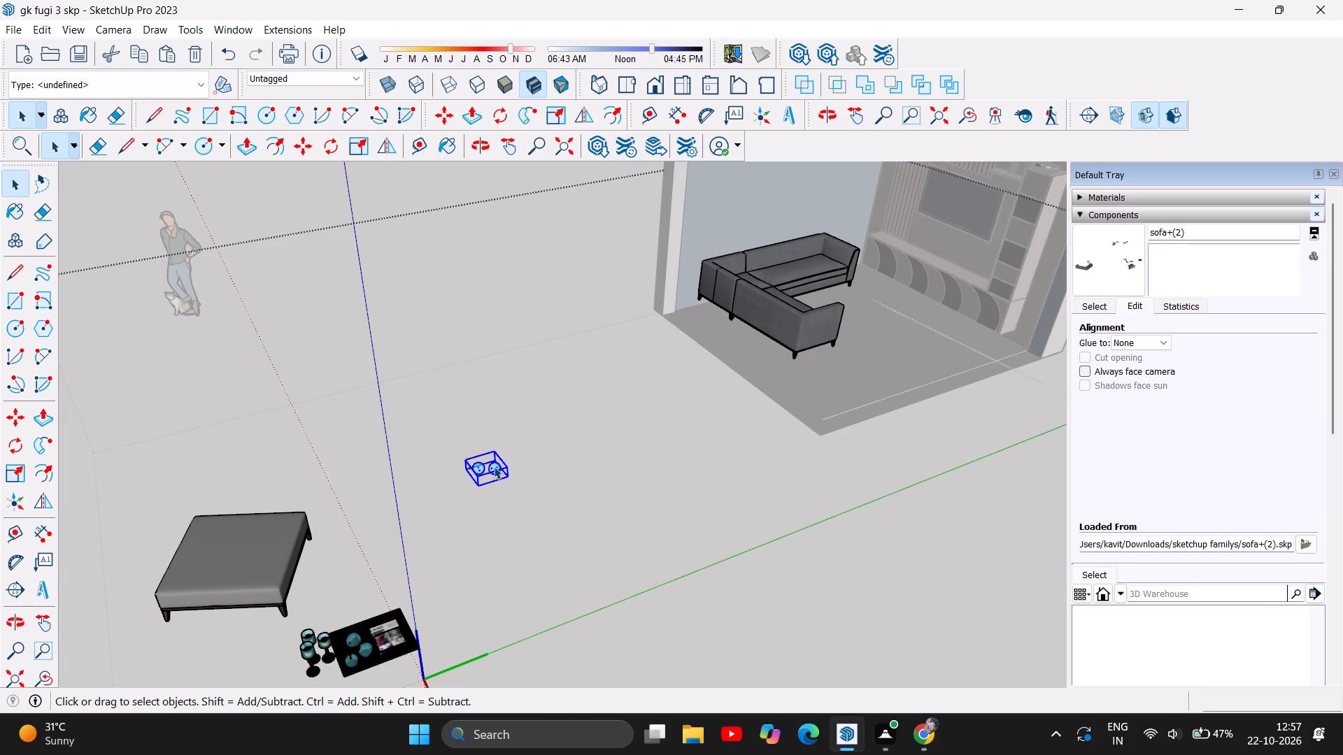
key("Delete")
Delete the square ottoman's grey cushion and its wooden base with legs.
left_click(236, 584)
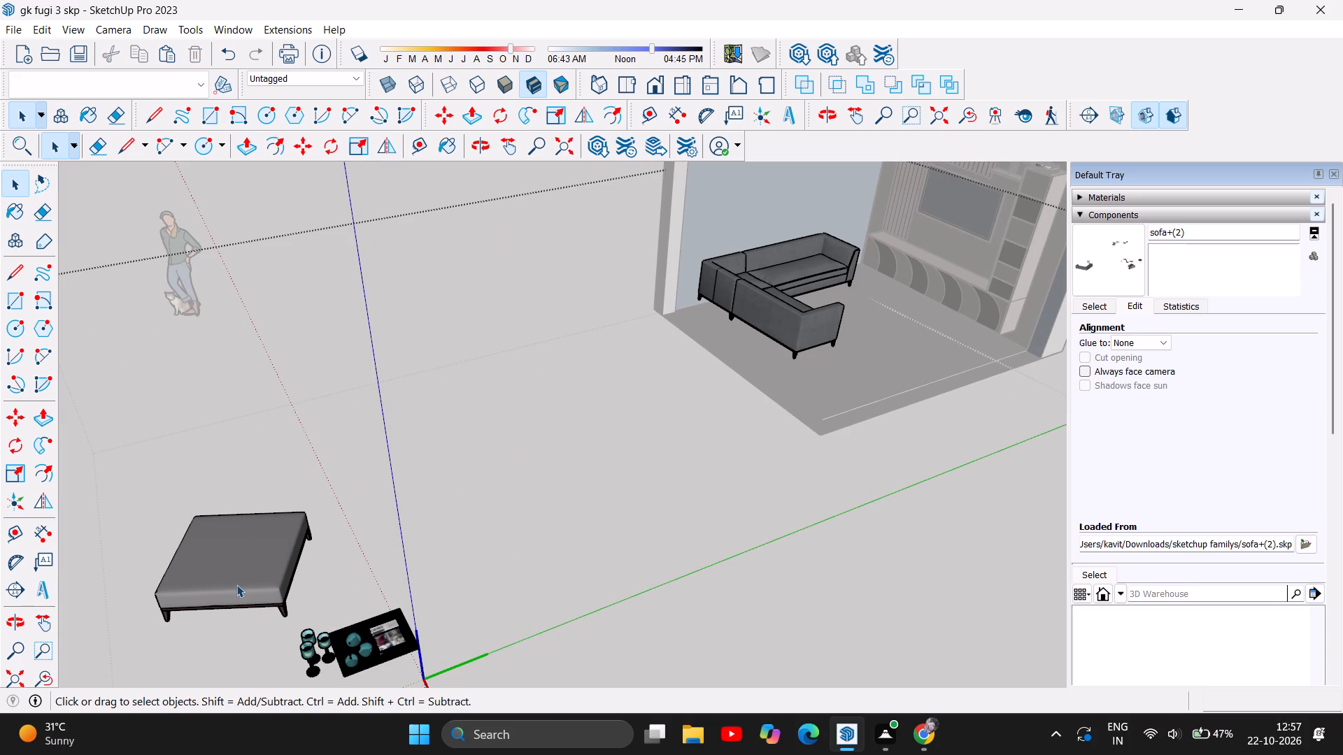
key("Delete")
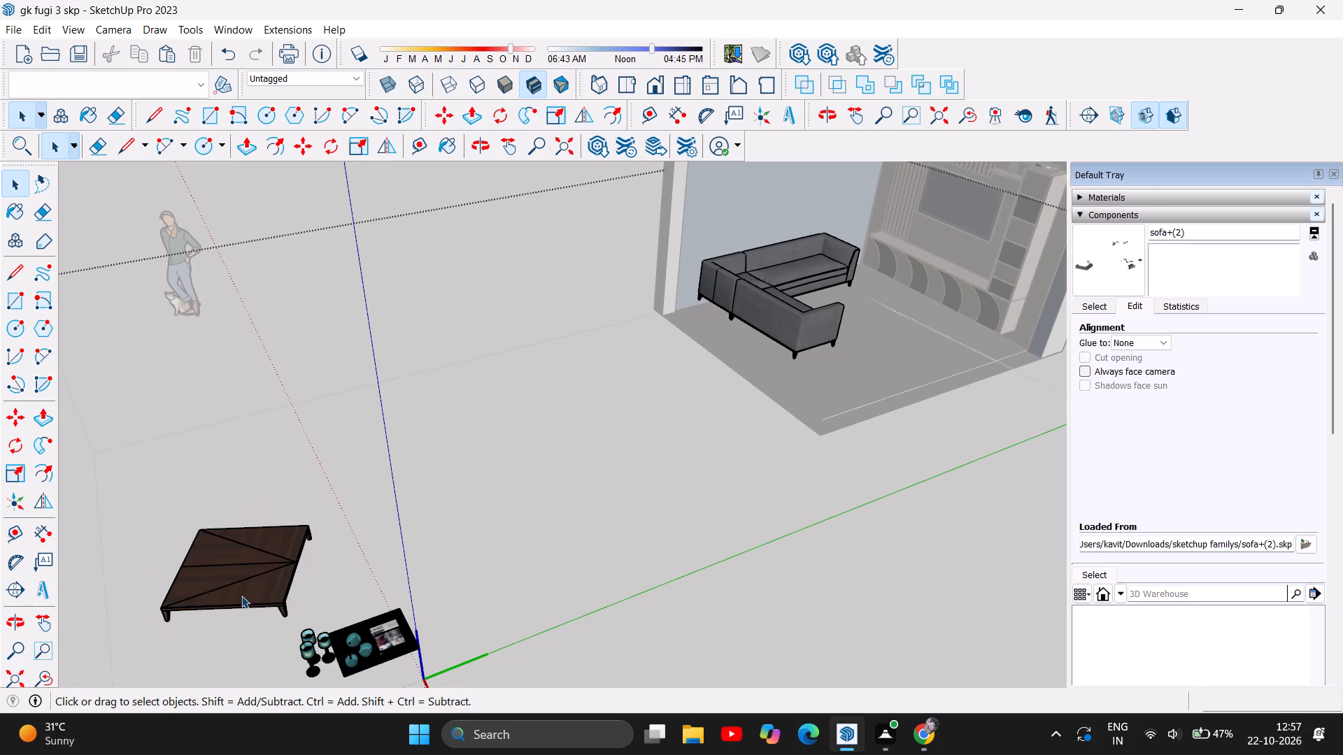
left_click(243, 596)
key("Delete")
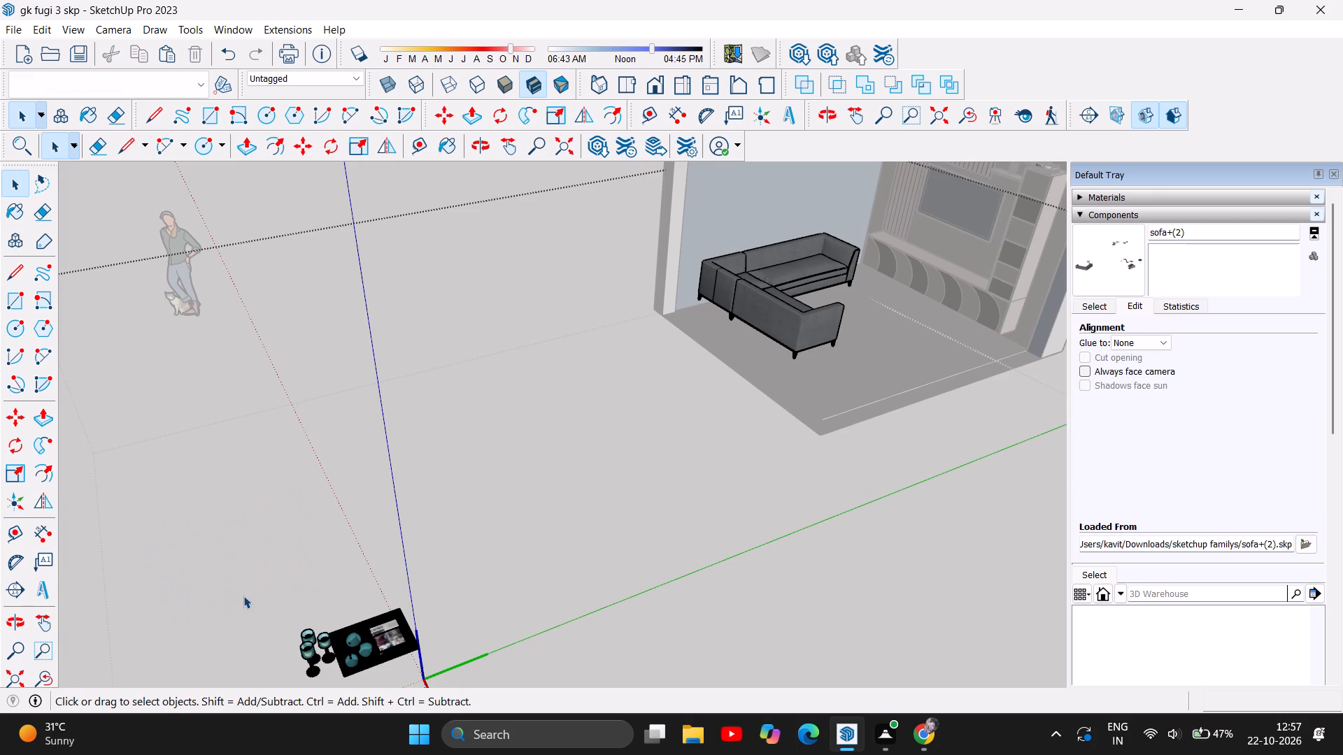
Delete the round teal dishes on the black coffee table and the goblet closest to the table.
left_click(353, 631)
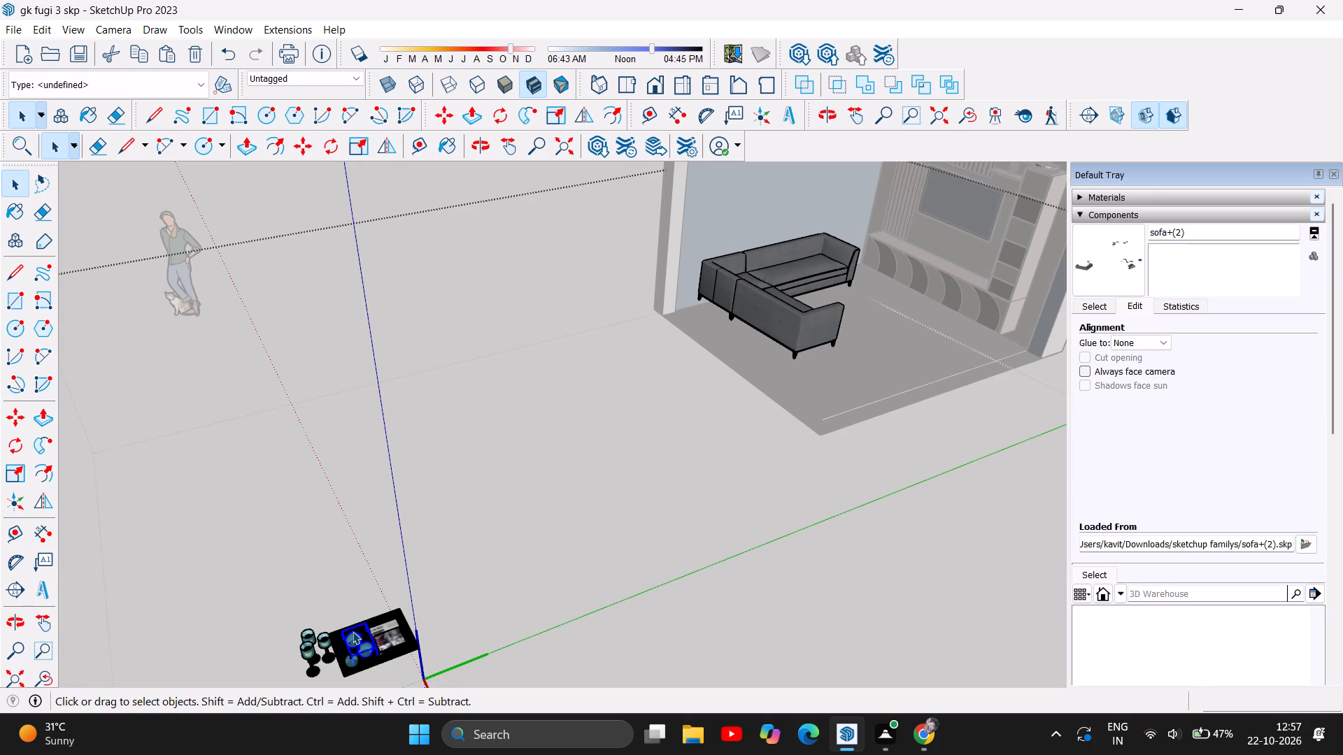
key("Delete")
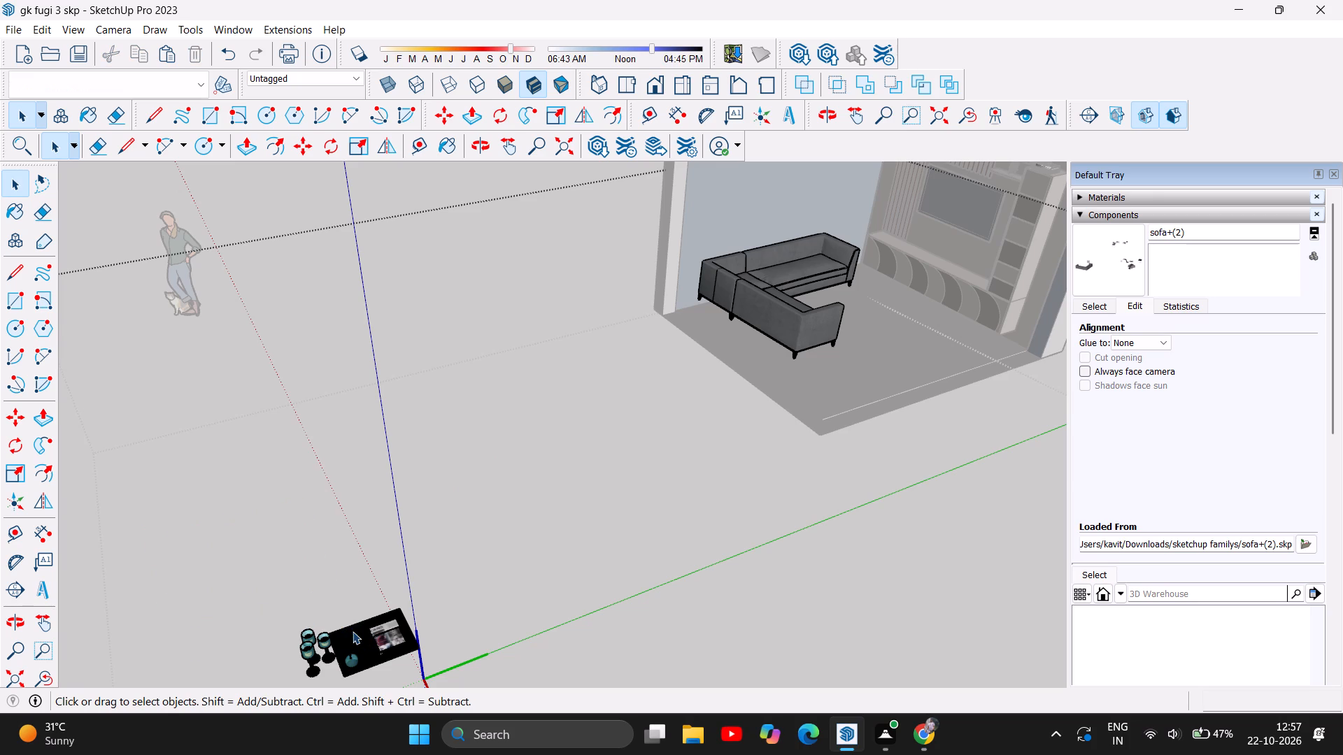
left_click(346, 654)
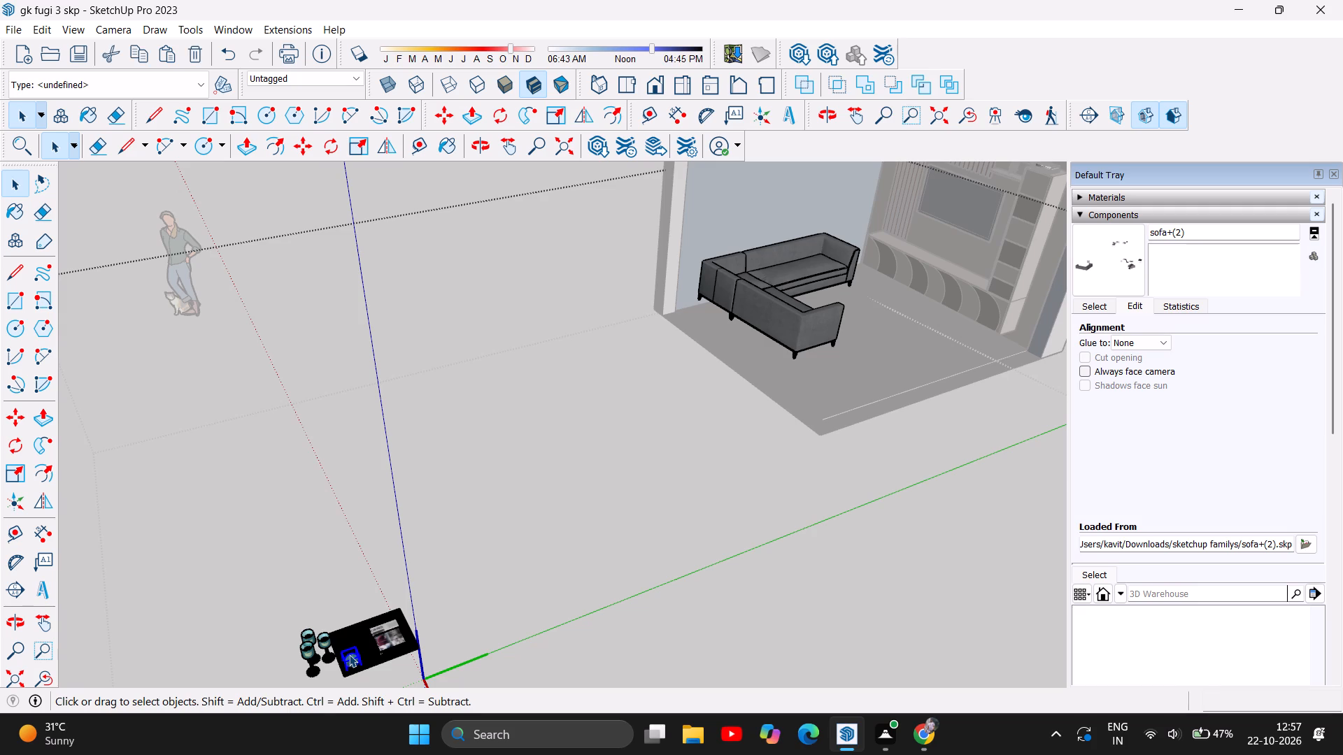
key("Delete")
left_click(322, 647)
key("Delete")
Delete the black coffee table and the magazines lying on it from the sofa component.
left_click(352, 653)
key("Delete")
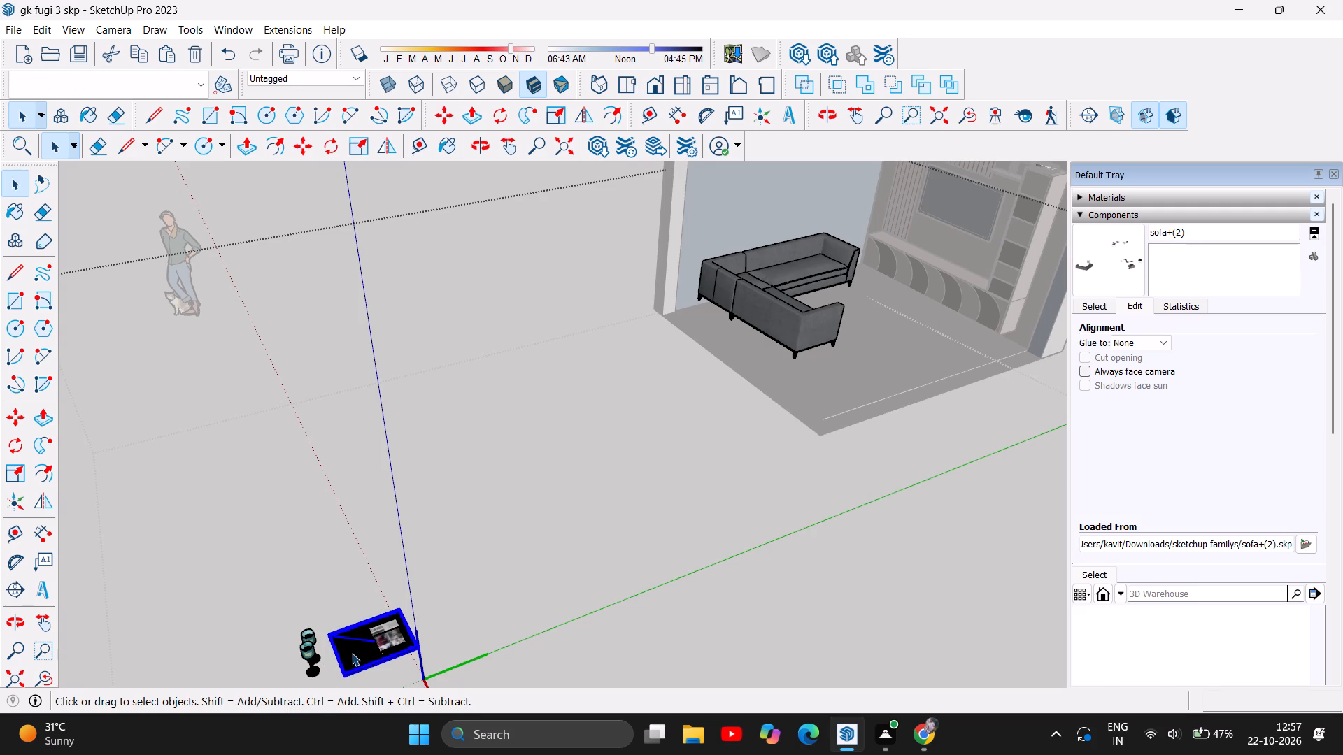
left_click(386, 634)
key("Delete")
left_click(386, 634)
key("Delete")
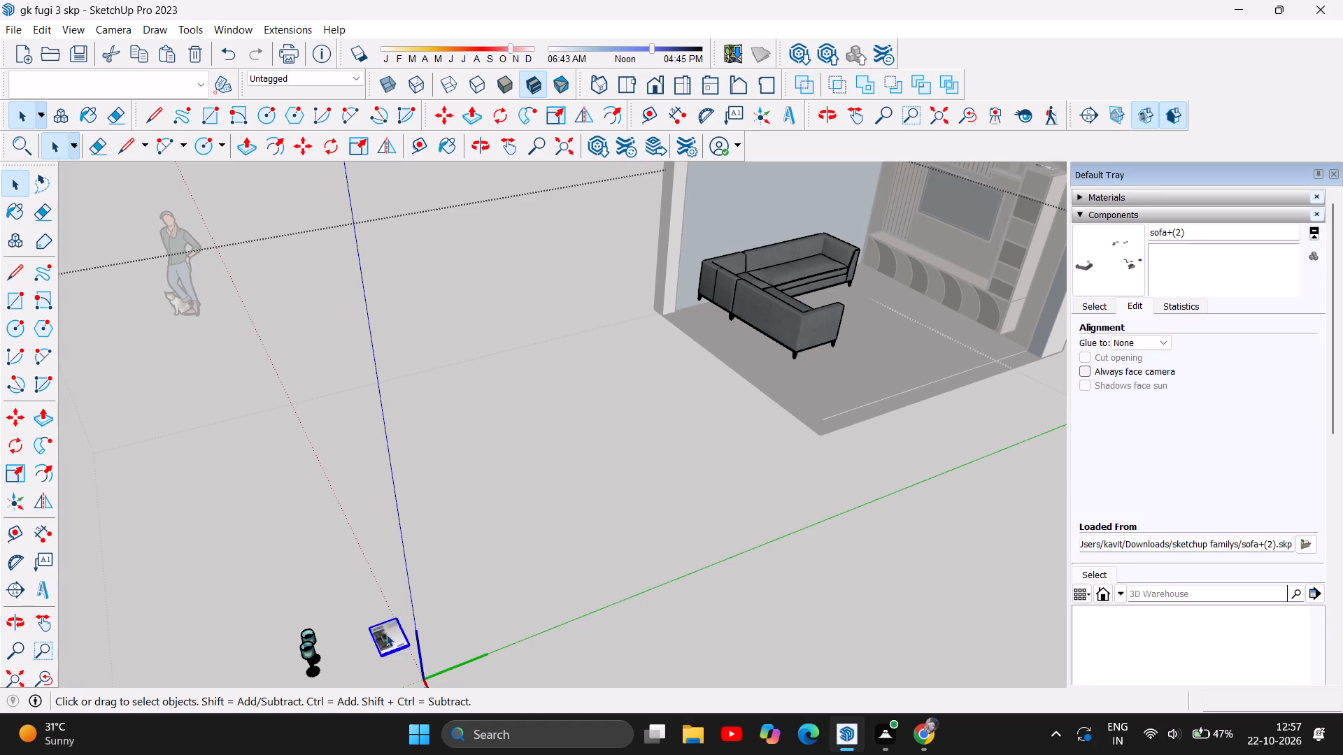
Delete the two remaining goblets that stood beside the black coffee table.
left_click(308, 657)
key("Delete")
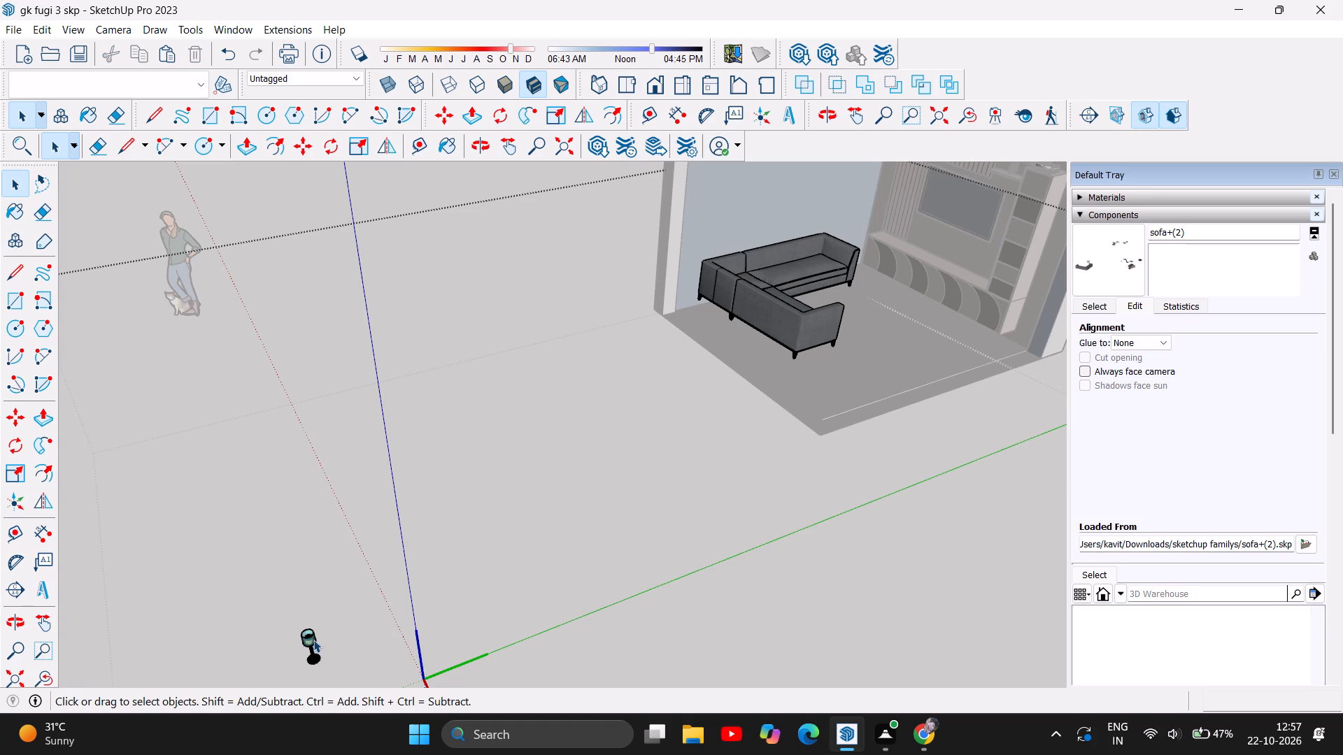
left_click(313, 640)
key("Delete")
Delete the dark wood side table with its metal frame, the teal vase and the two goblets on it.
scroll(441, 322, "down", 5)
scroll(497, 463, "down", 5)
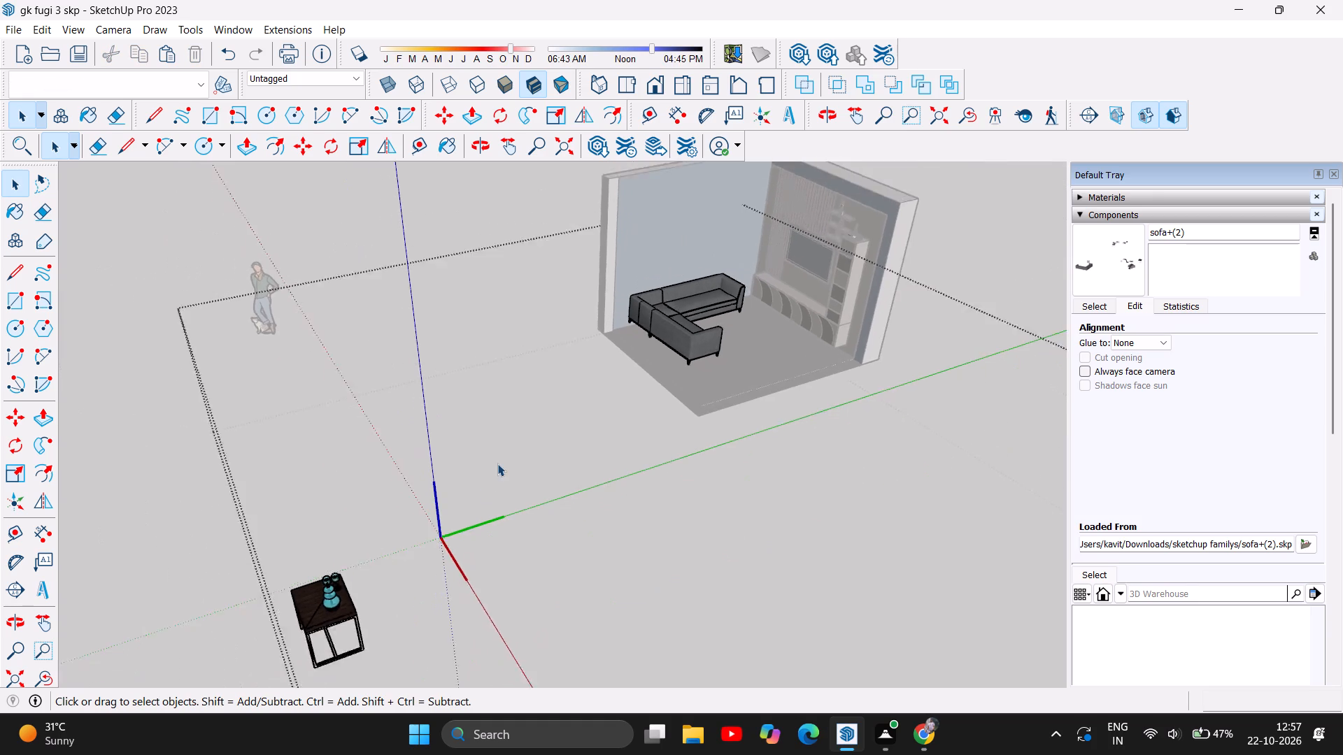
scroll(369, 580, "up", 6)
scroll(325, 633, "up", 6)
left_click(352, 561)
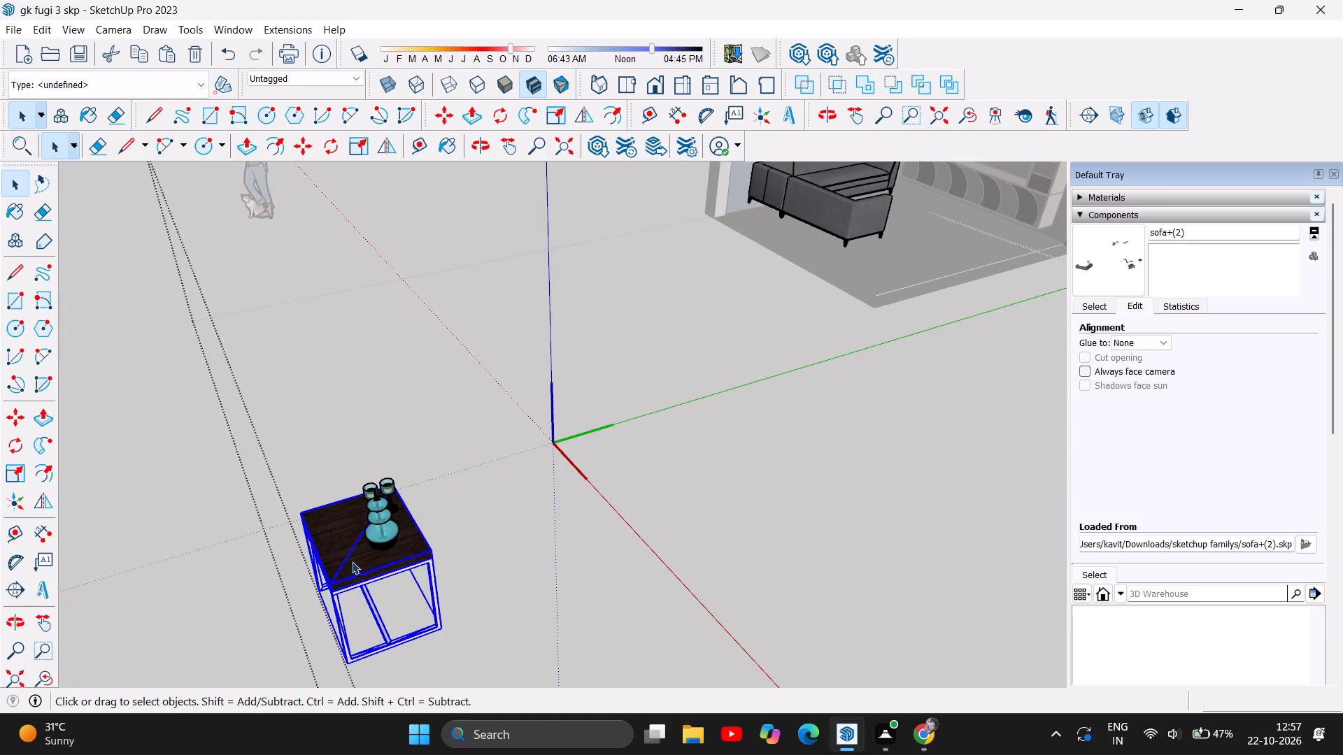
key("Delete")
left_click(382, 542)
key("Delete")
left_click(390, 507)
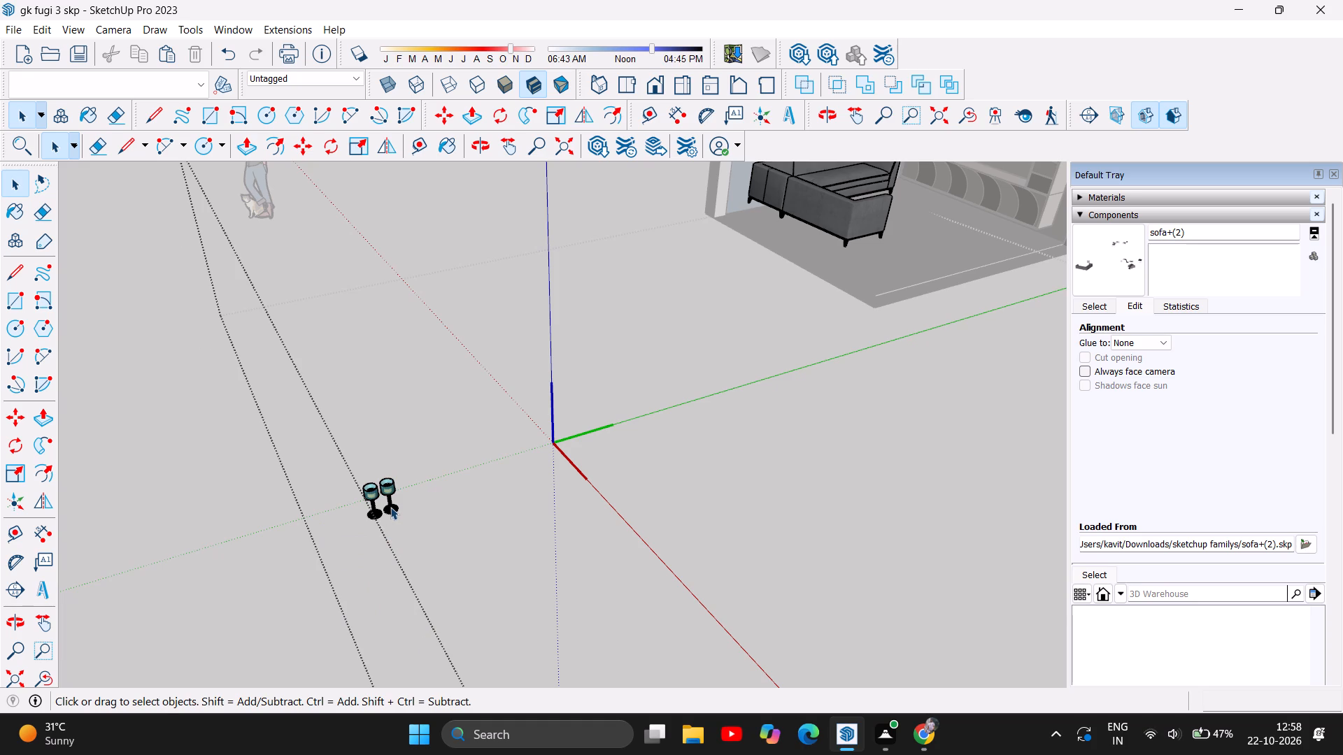
key("Delete")
left_click(388, 493)
key("Delete")
left_click(373, 489)
key("Delete")
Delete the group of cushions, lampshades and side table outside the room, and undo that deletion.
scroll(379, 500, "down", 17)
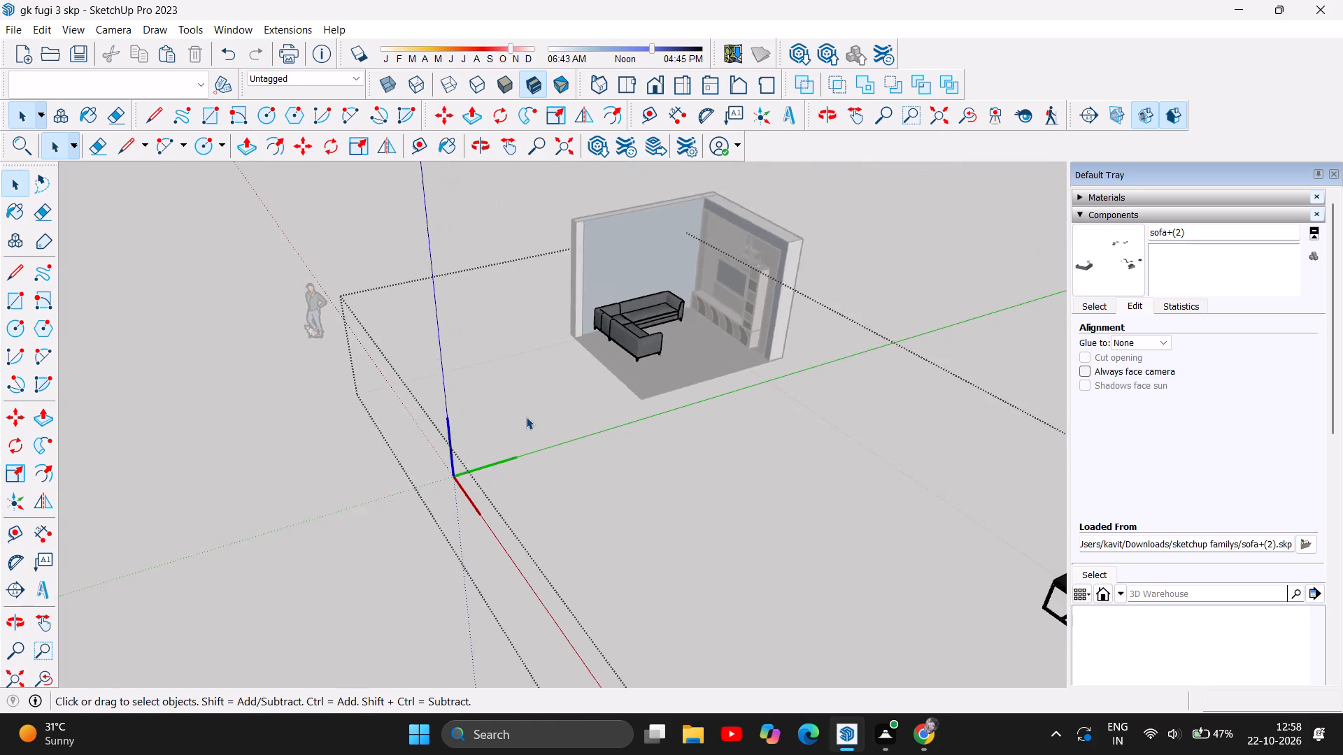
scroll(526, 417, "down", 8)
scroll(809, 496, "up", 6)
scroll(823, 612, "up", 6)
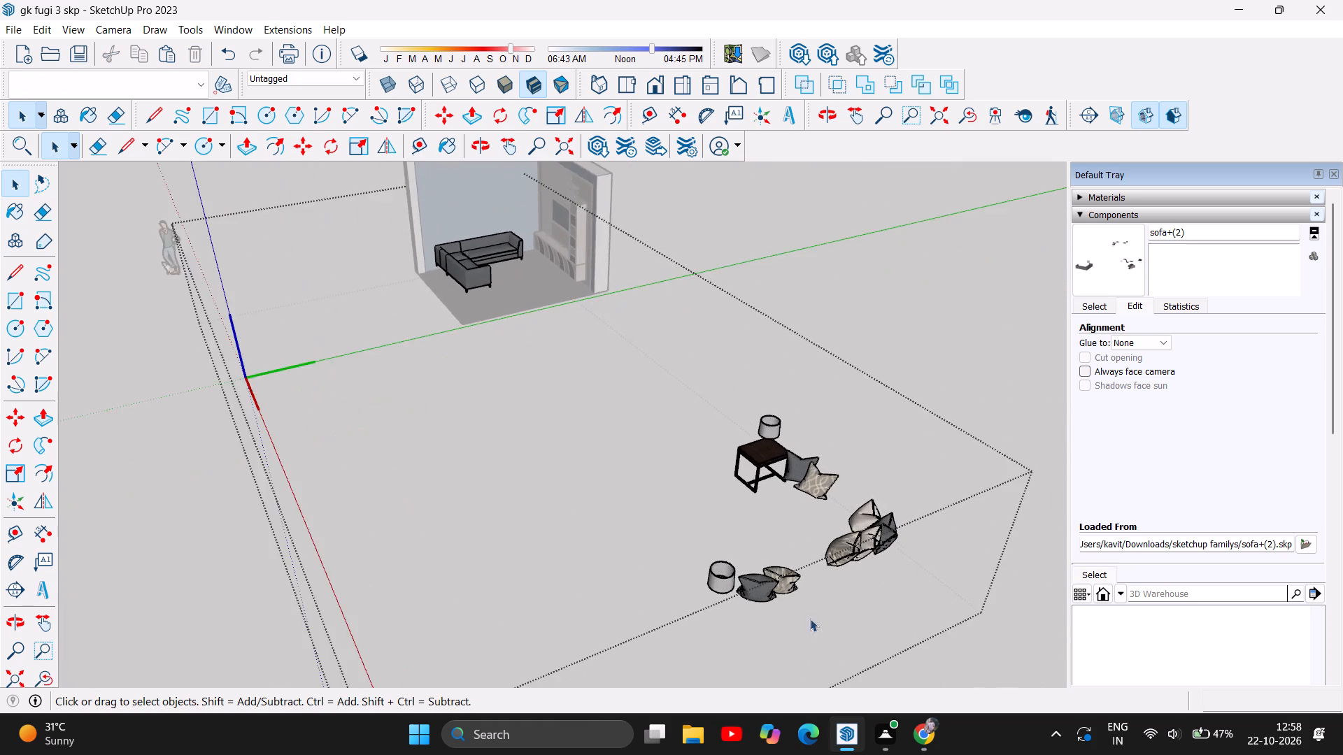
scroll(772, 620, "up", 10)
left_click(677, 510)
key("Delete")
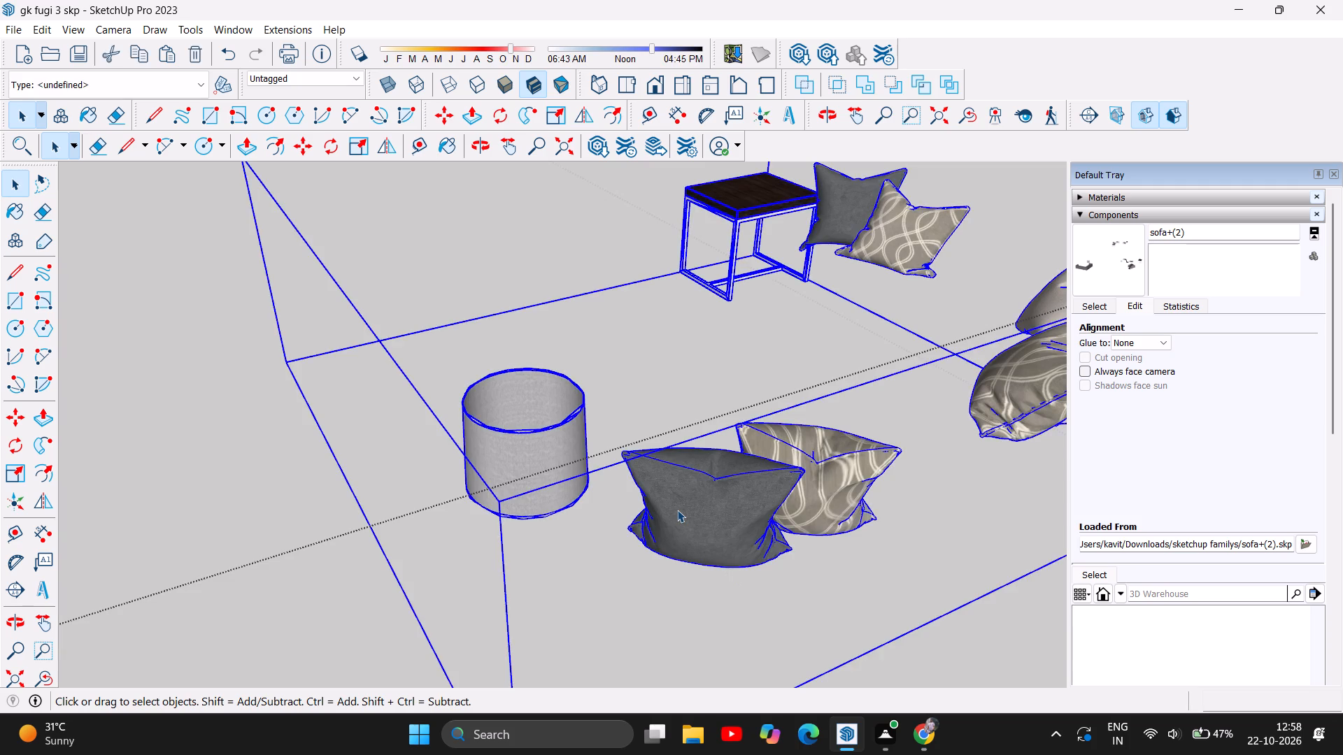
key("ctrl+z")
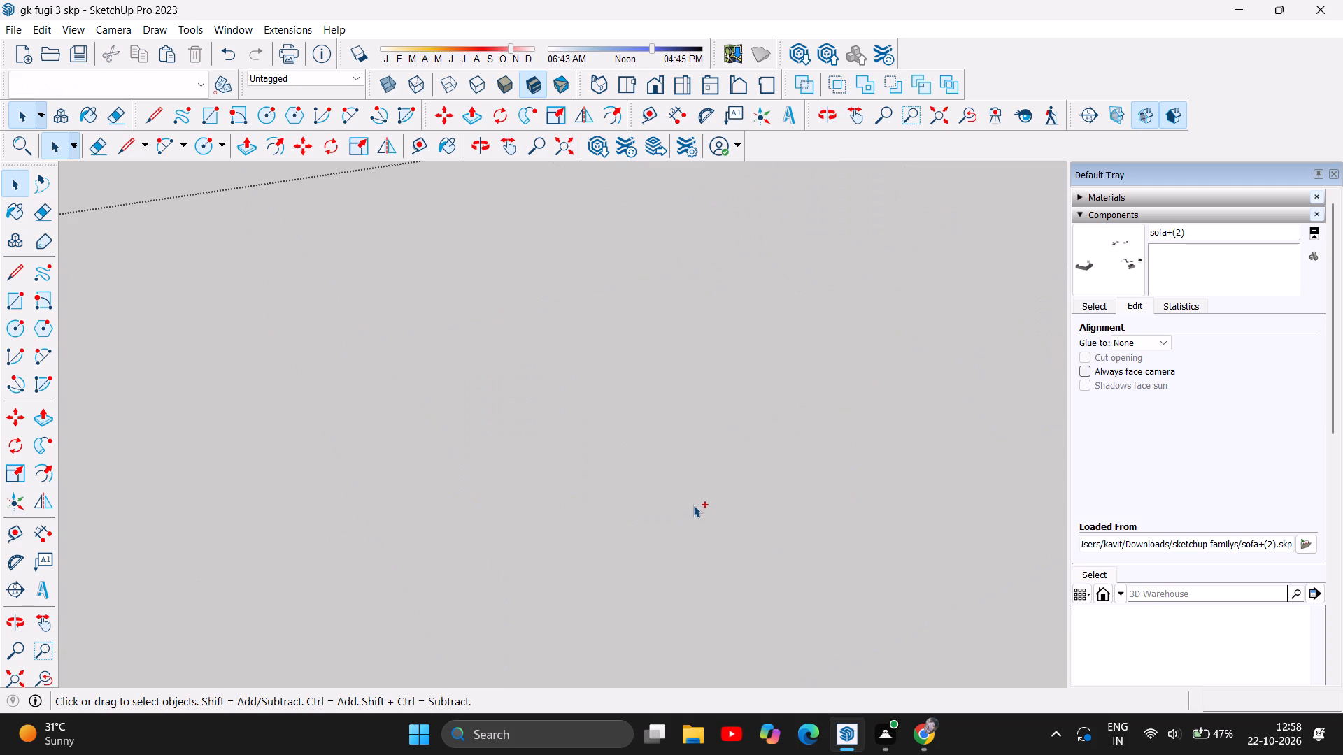
Delete the group of cushions, lampshades and dark side table outside the room, and close the sofa component.
scroll(675, 531, "down", 14)
scroll(76, 412, "down", 7)
scroll(423, 482, "down", 4)
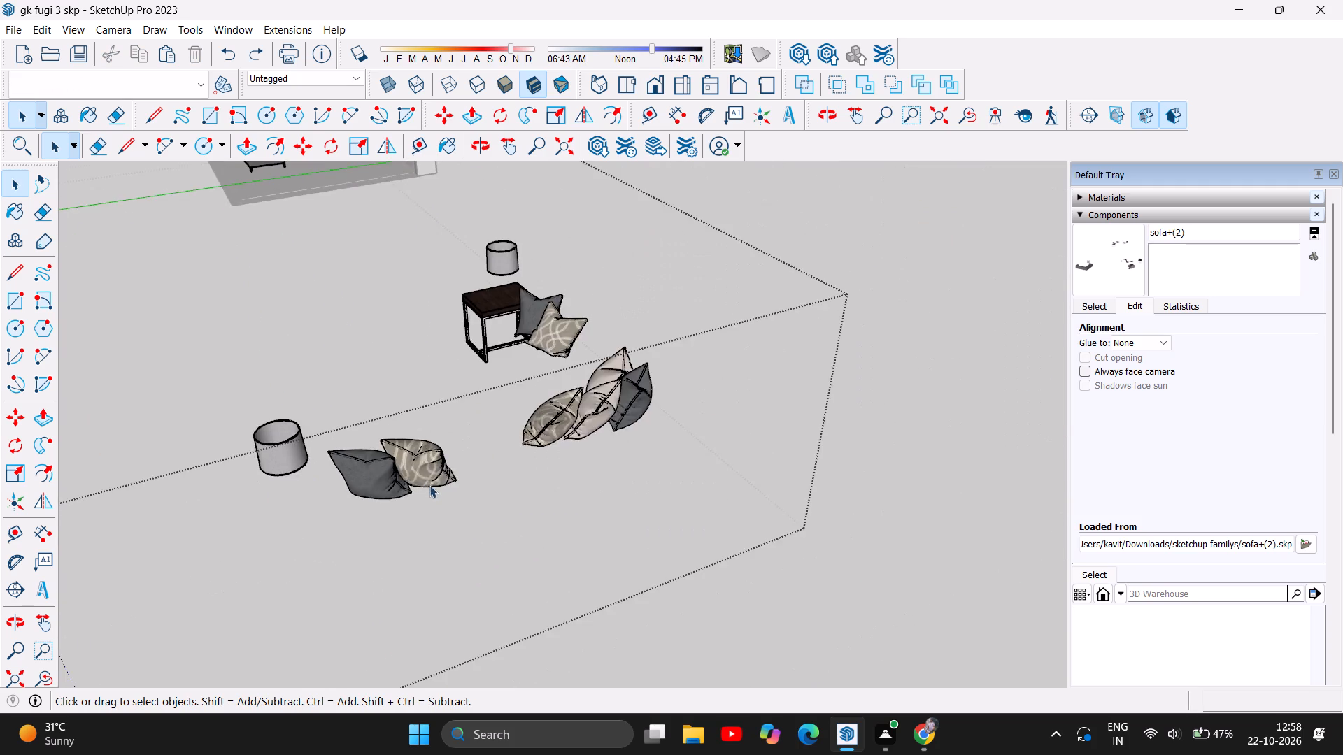
scroll(429, 485, "down", 3)
left_click(520, 447)
left_click(520, 447)
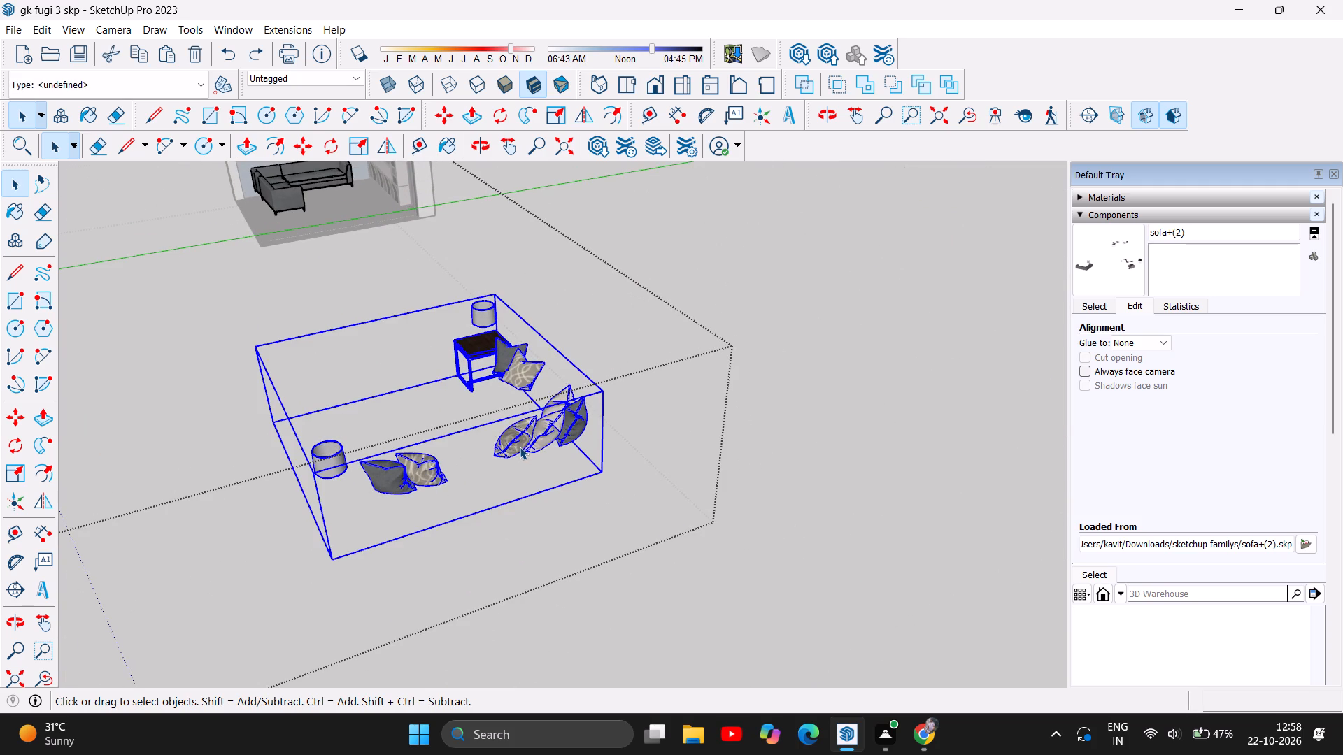
key("Delete")
scroll(535, 462, "down", 4)
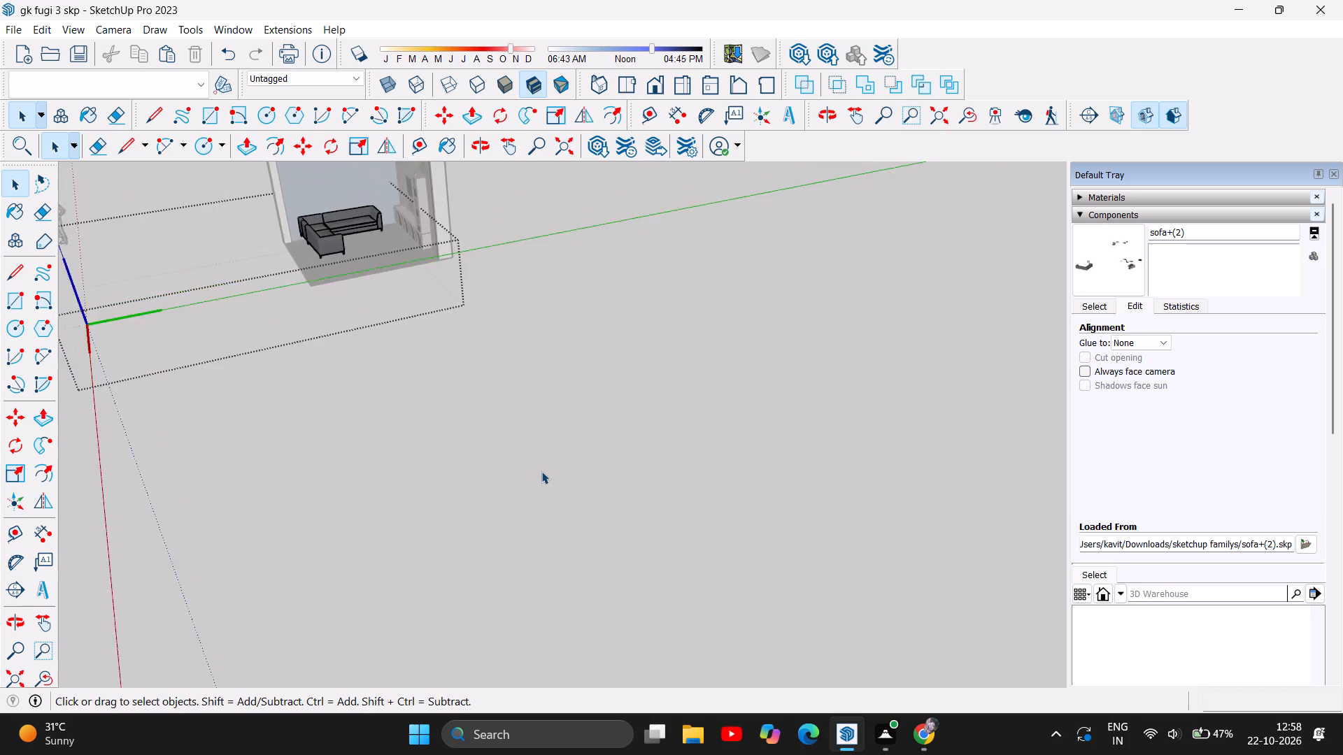
scroll(541, 471, "down", 9)
scroll(382, 268, "up", 7)
scroll(471, 361, "down", 1)
scroll(471, 361, "up", 4)
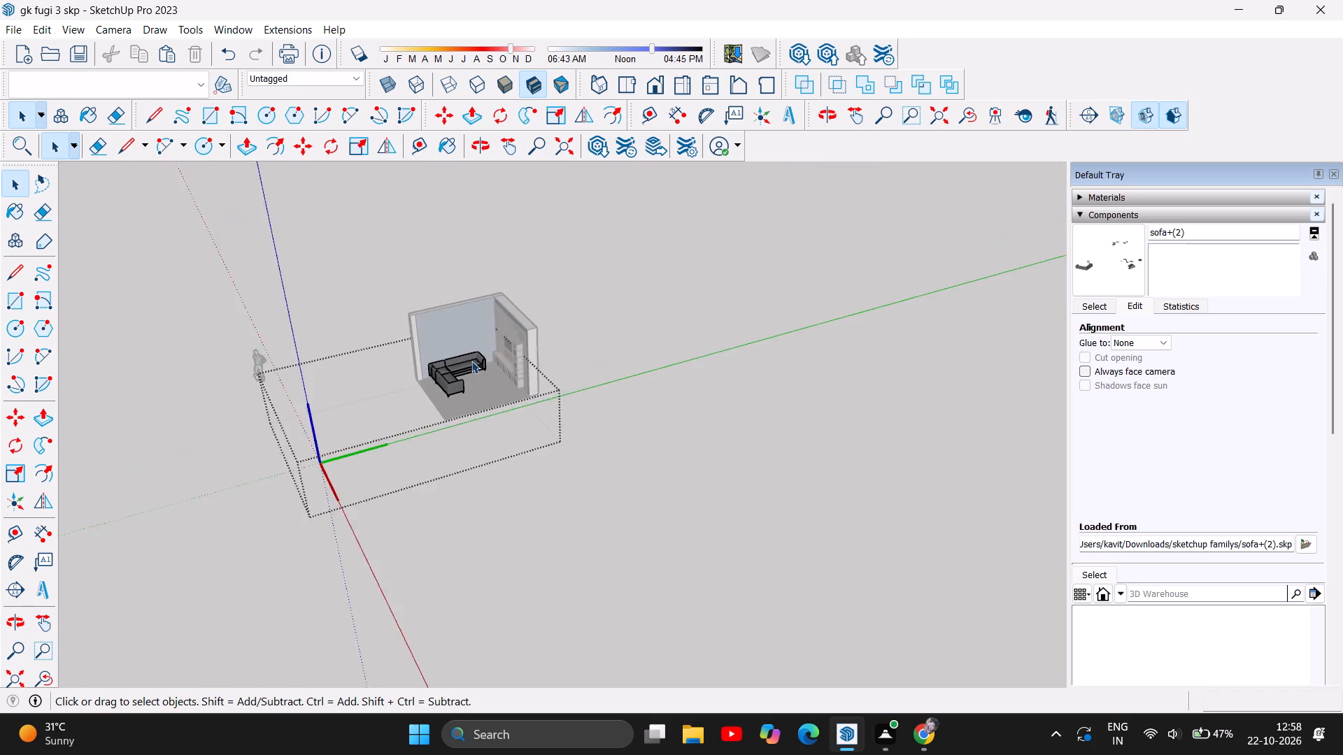
scroll(471, 361, "up", 2)
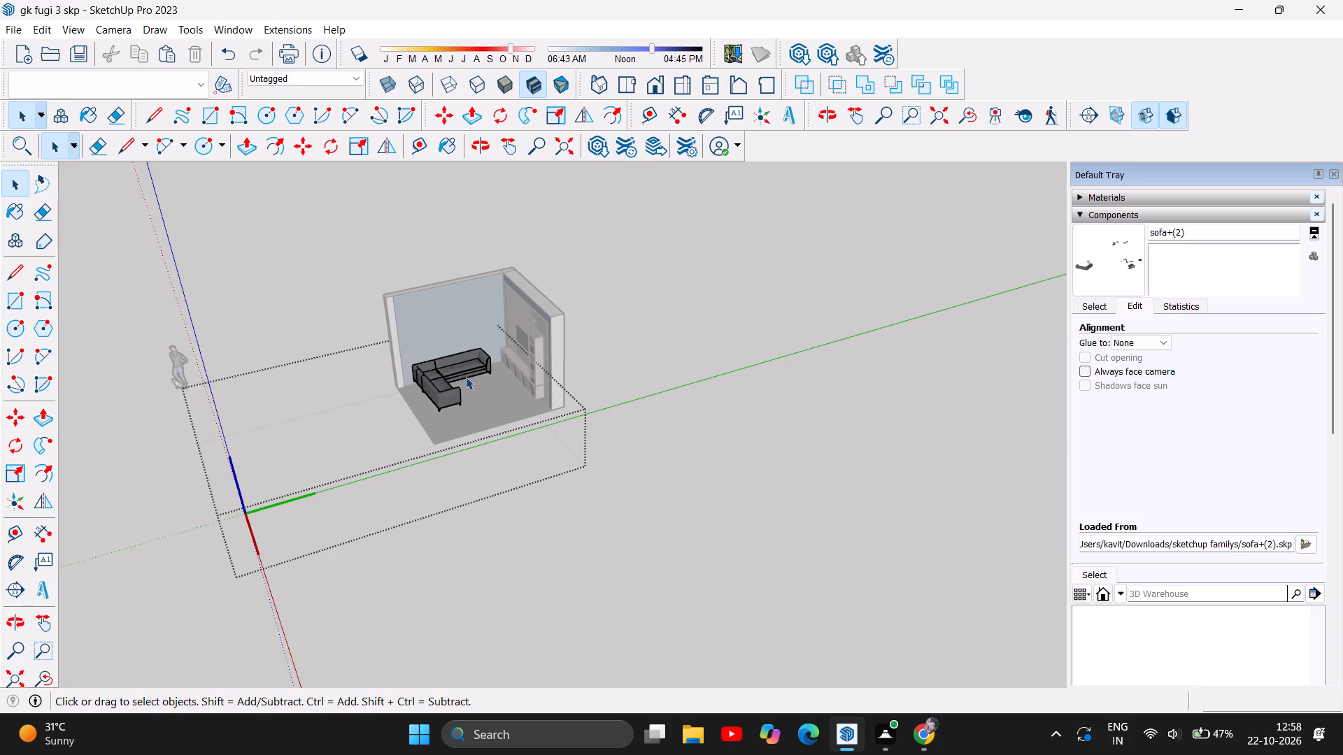
left_click(813, 445)
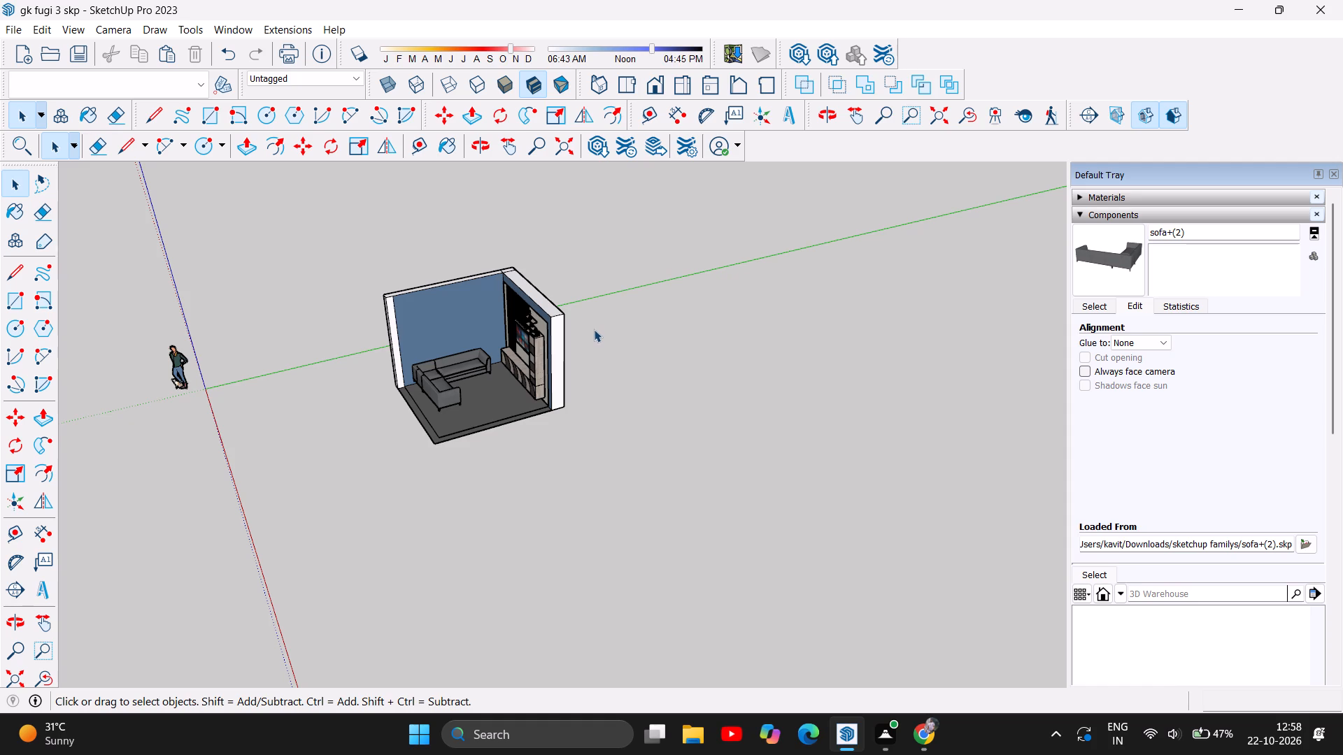
Examine the sectional sofa's placement in the TV wall room, especially how its legs sit relative to the floor.
scroll(474, 348, "up", 5)
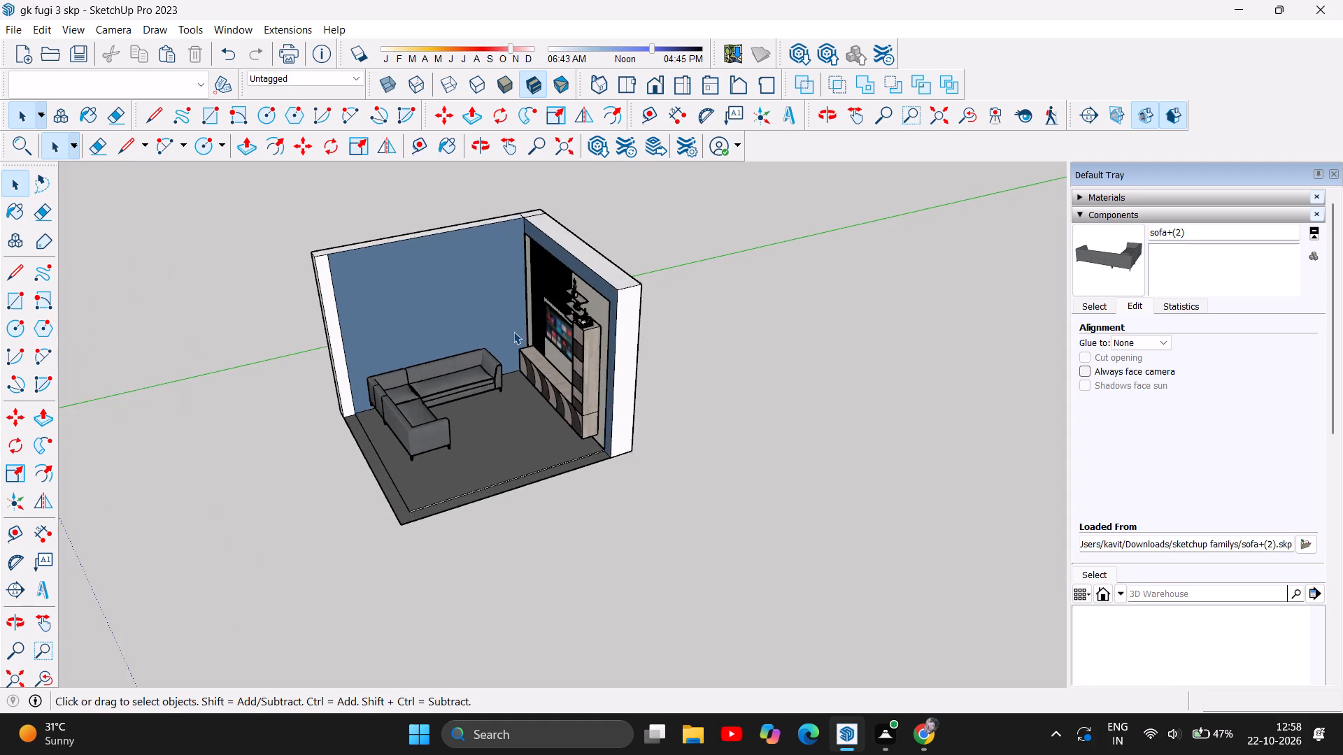
scroll(513, 322, "up", 5)
scroll(563, 410, "up", 7)
scroll(563, 410, "down", 2)
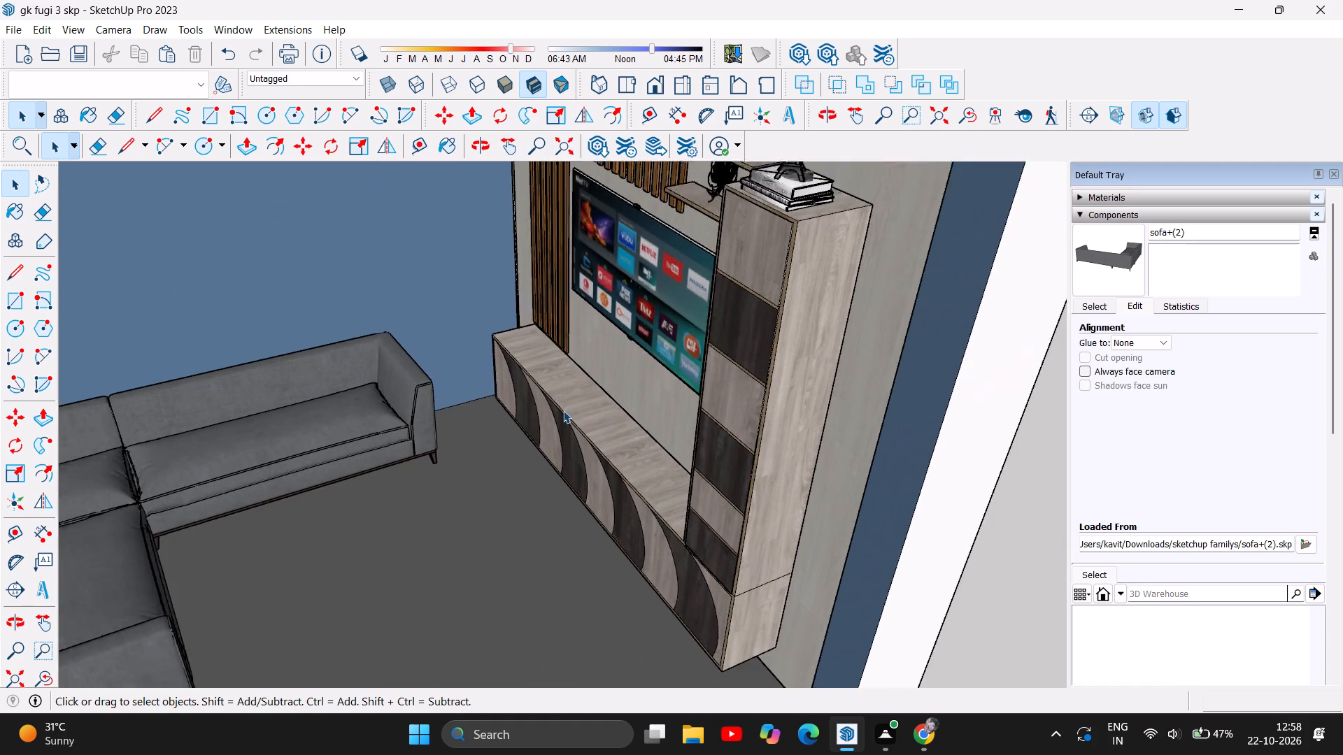
scroll(563, 410, "down", 6)
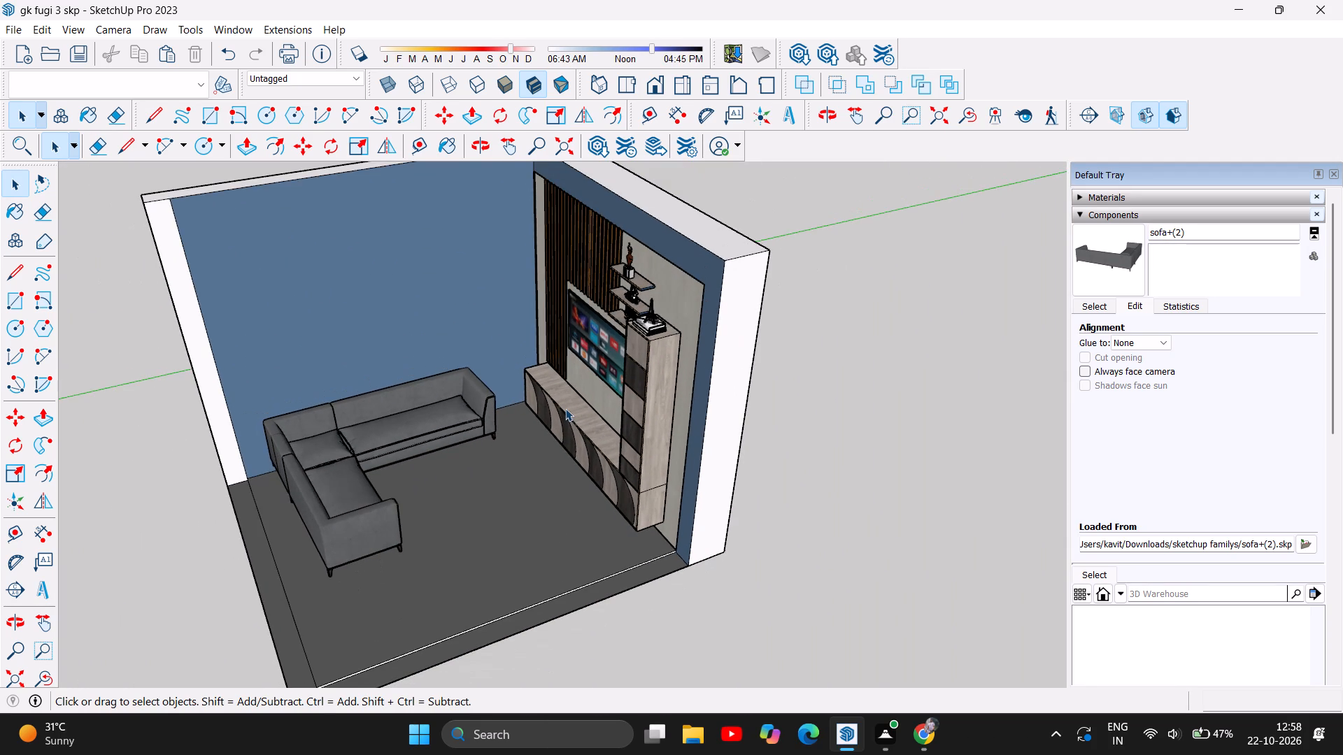
scroll(565, 408, "up", 2)
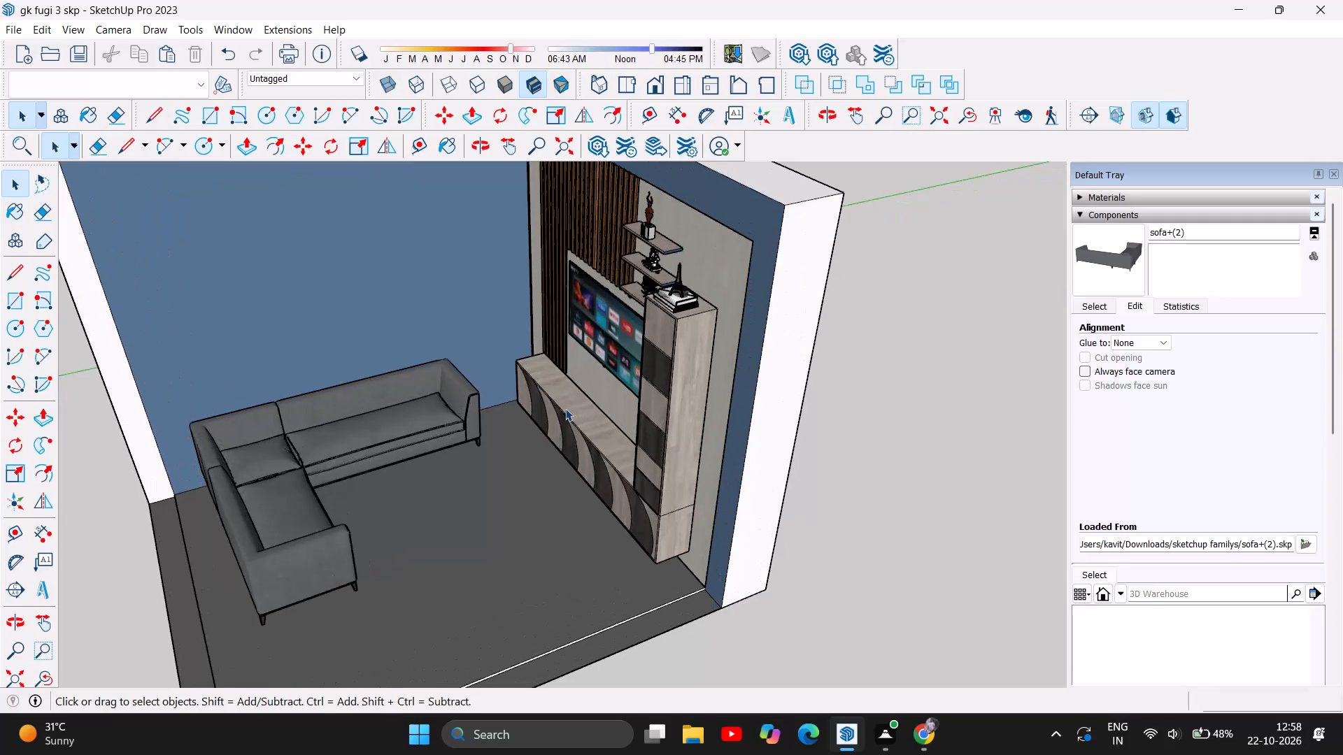
left_click(477, 148)
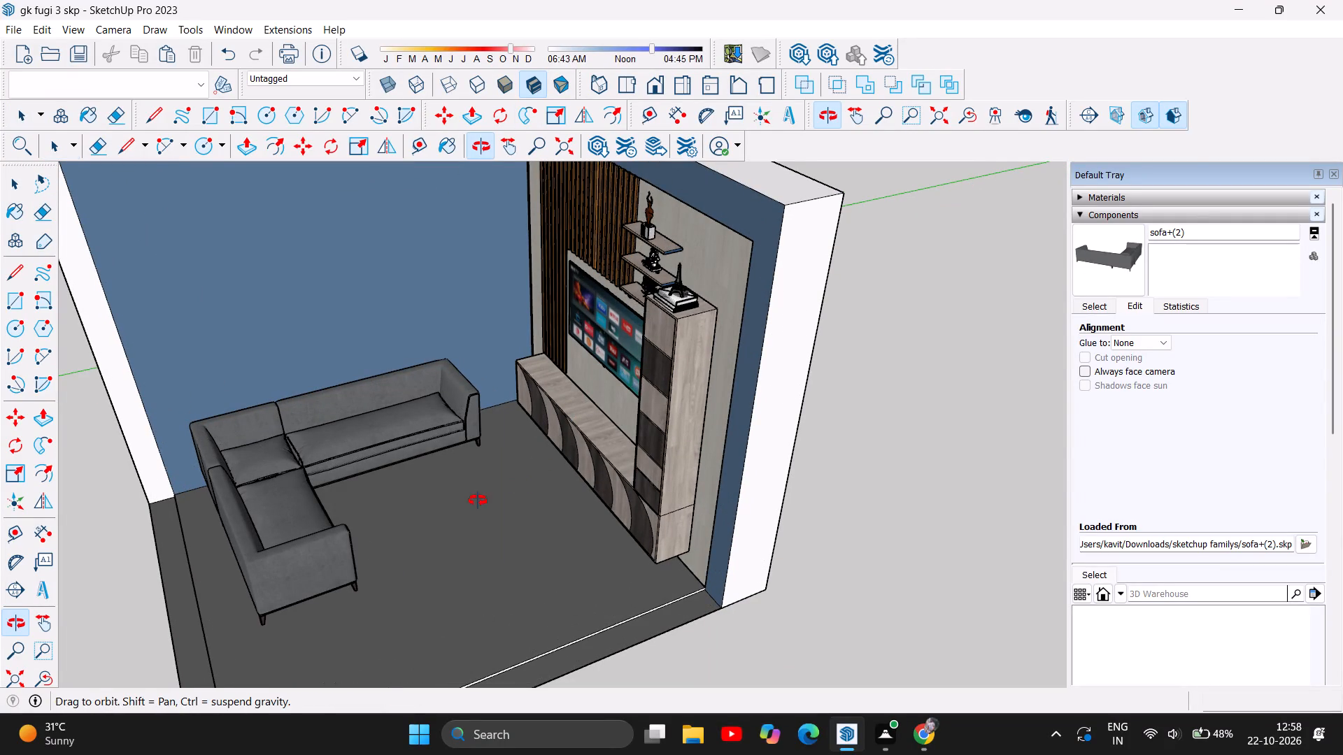
left_click_drag(478, 501, 732, 368)
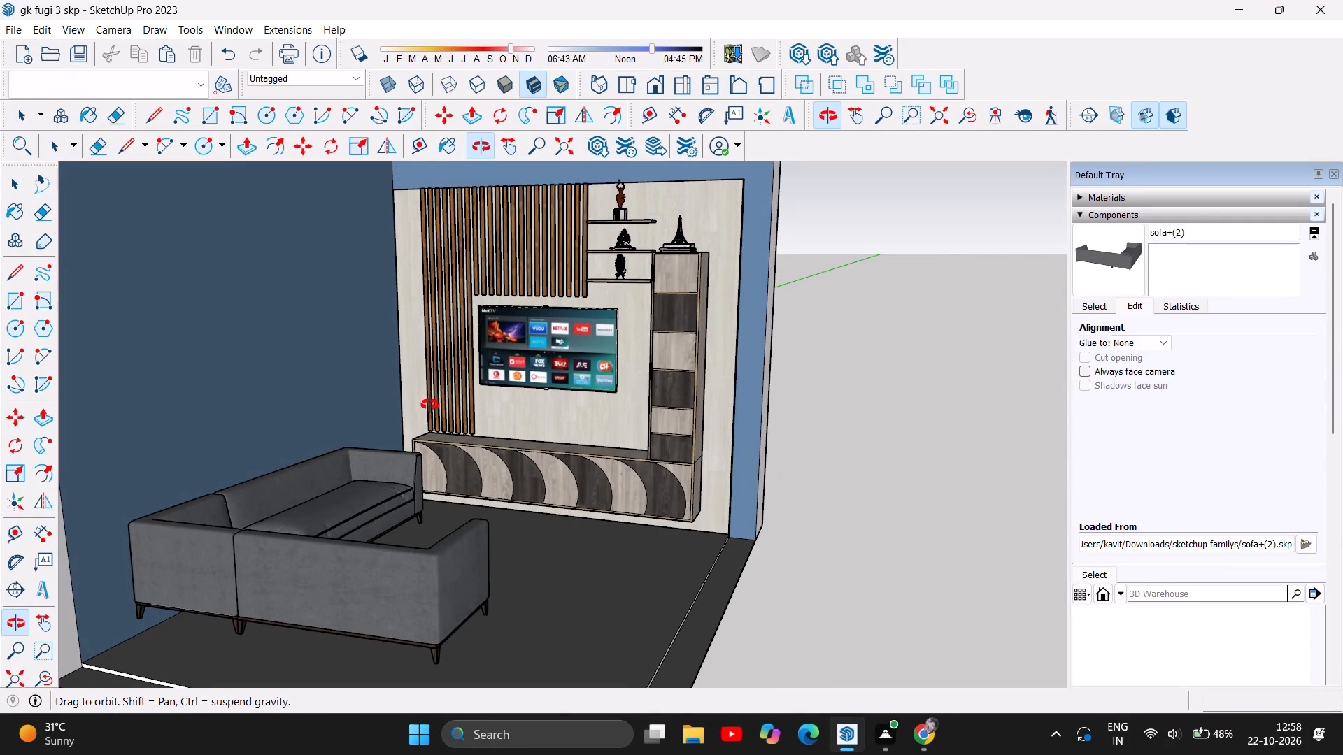
scroll(267, 654, "up", 6)
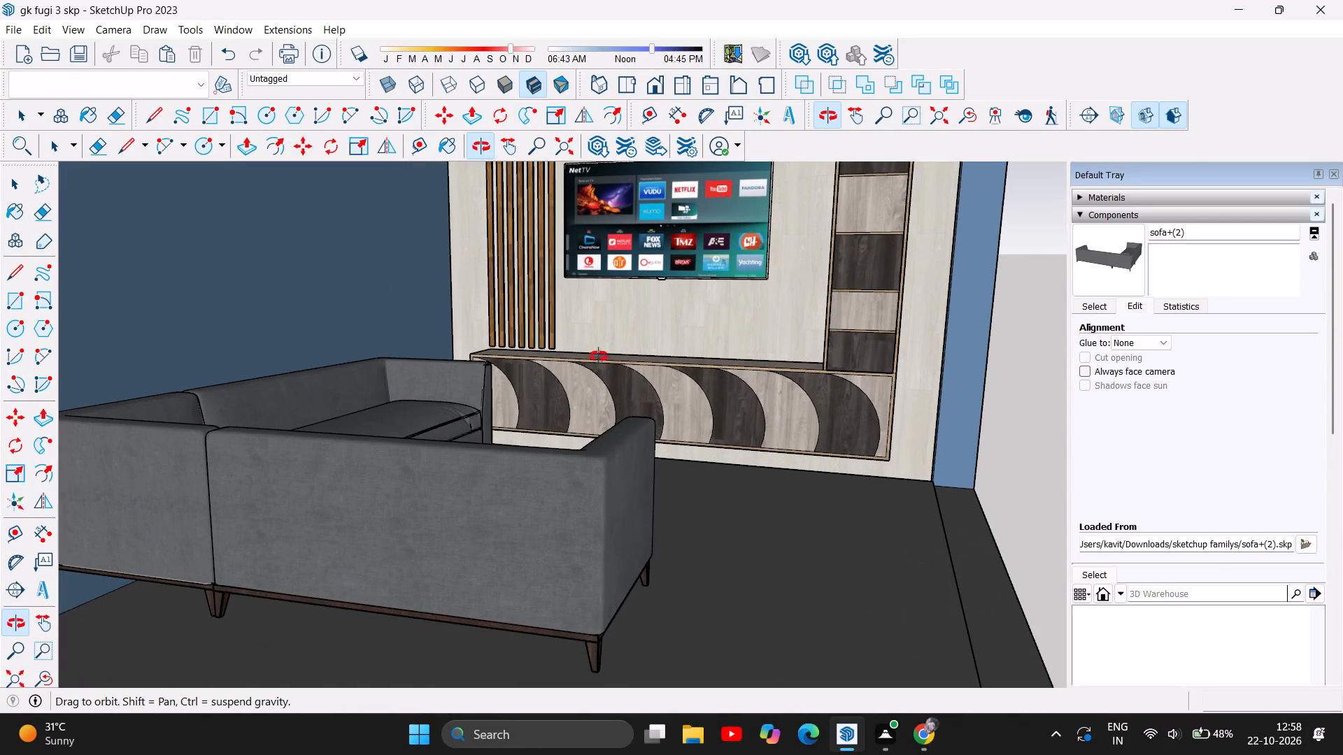
scroll(624, 341, "down", 4)
scroll(279, 528, "up", 5)
scroll(392, 450, "up", 4)
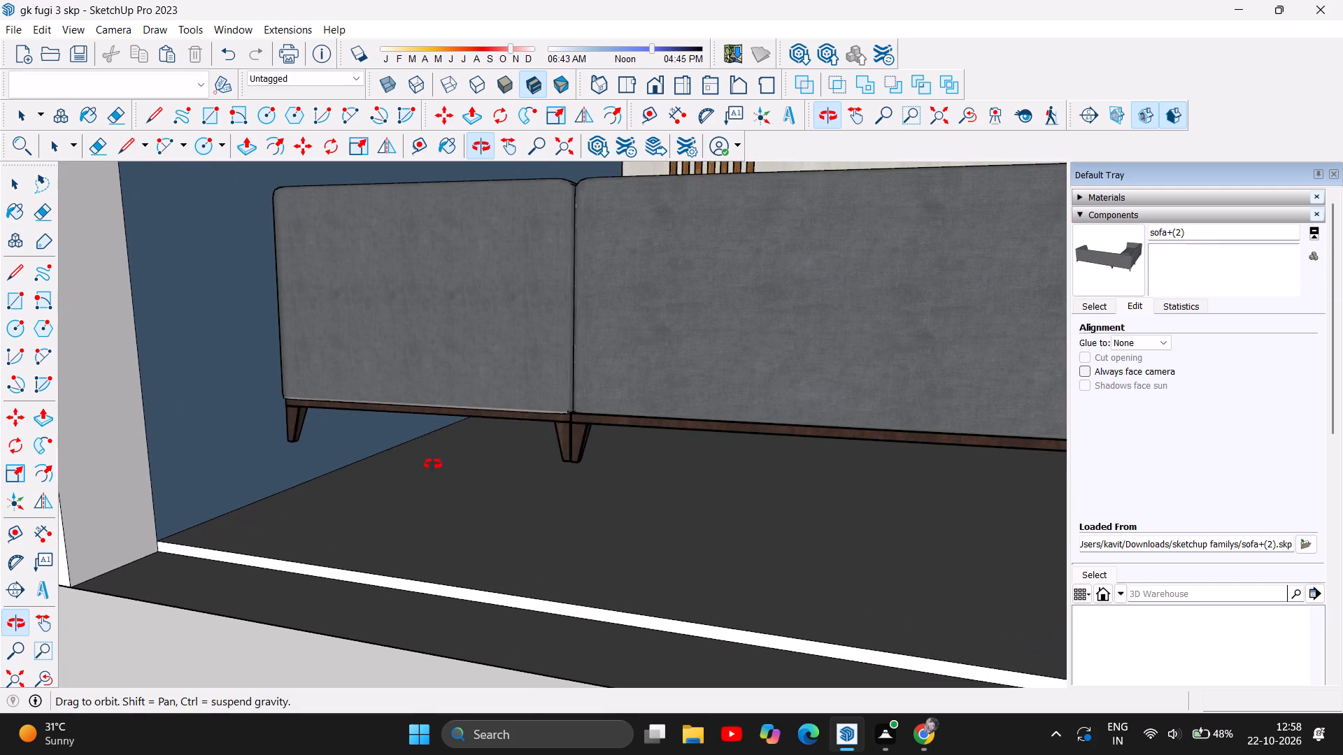
scroll(448, 470, "up", 5)
scroll(460, 474, "down", 10)
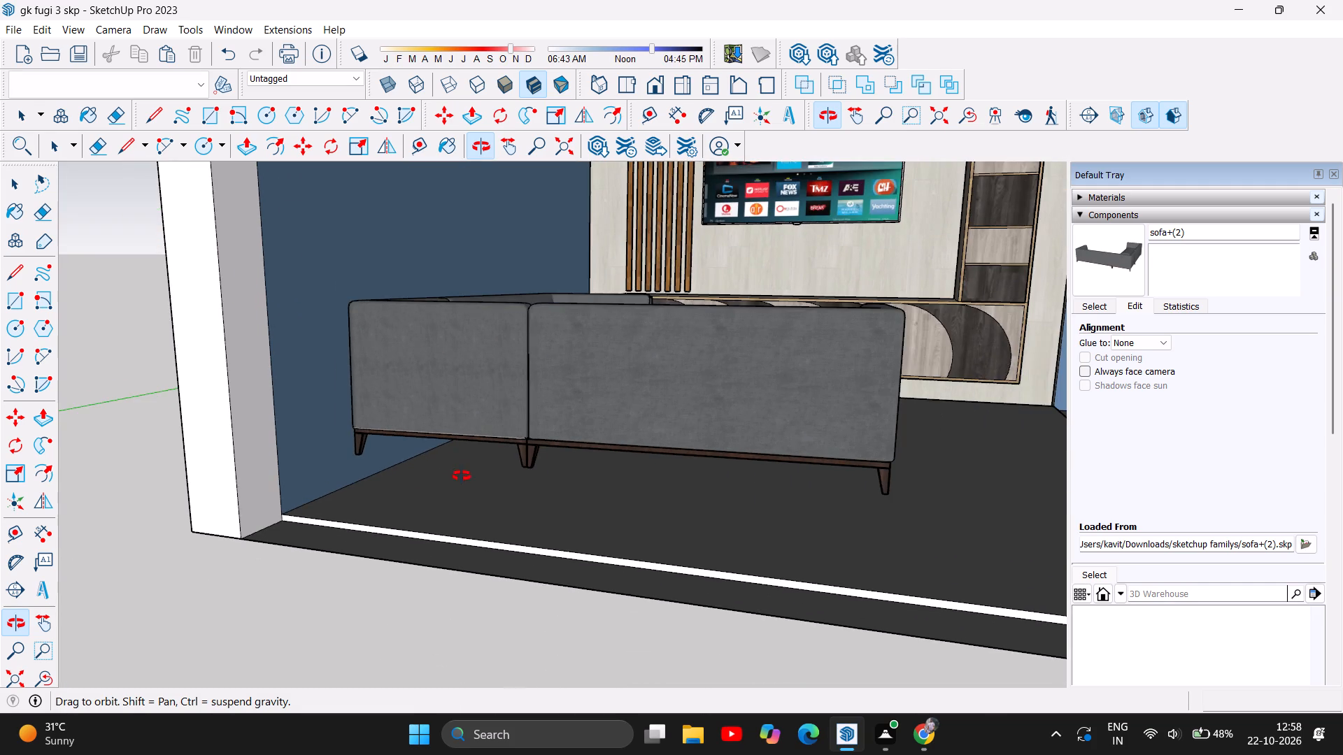
scroll(620, 511, "up", 2)
scroll(953, 475, "up", 12)
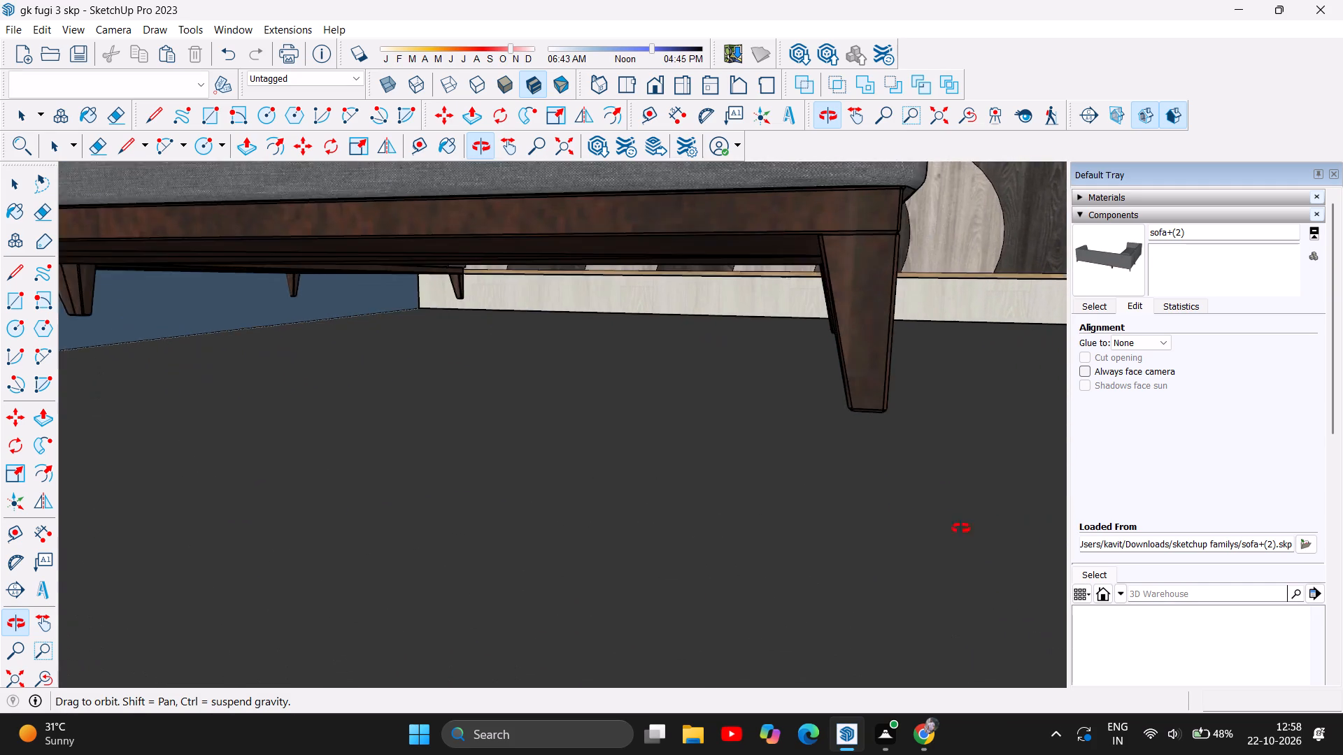
scroll(910, 468, "up", 6)
scroll(910, 467, "down", 13)
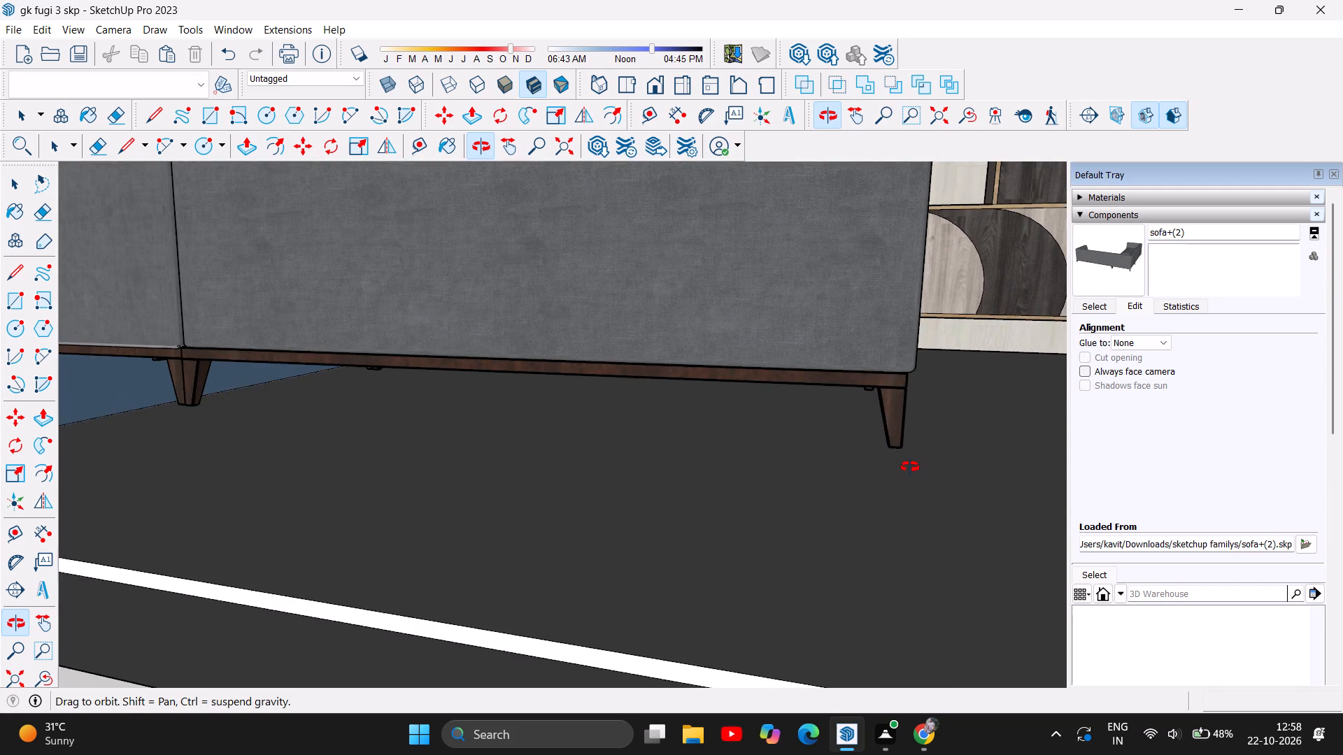
scroll(910, 467, "down", 8)
scroll(425, 369, "up", 4)
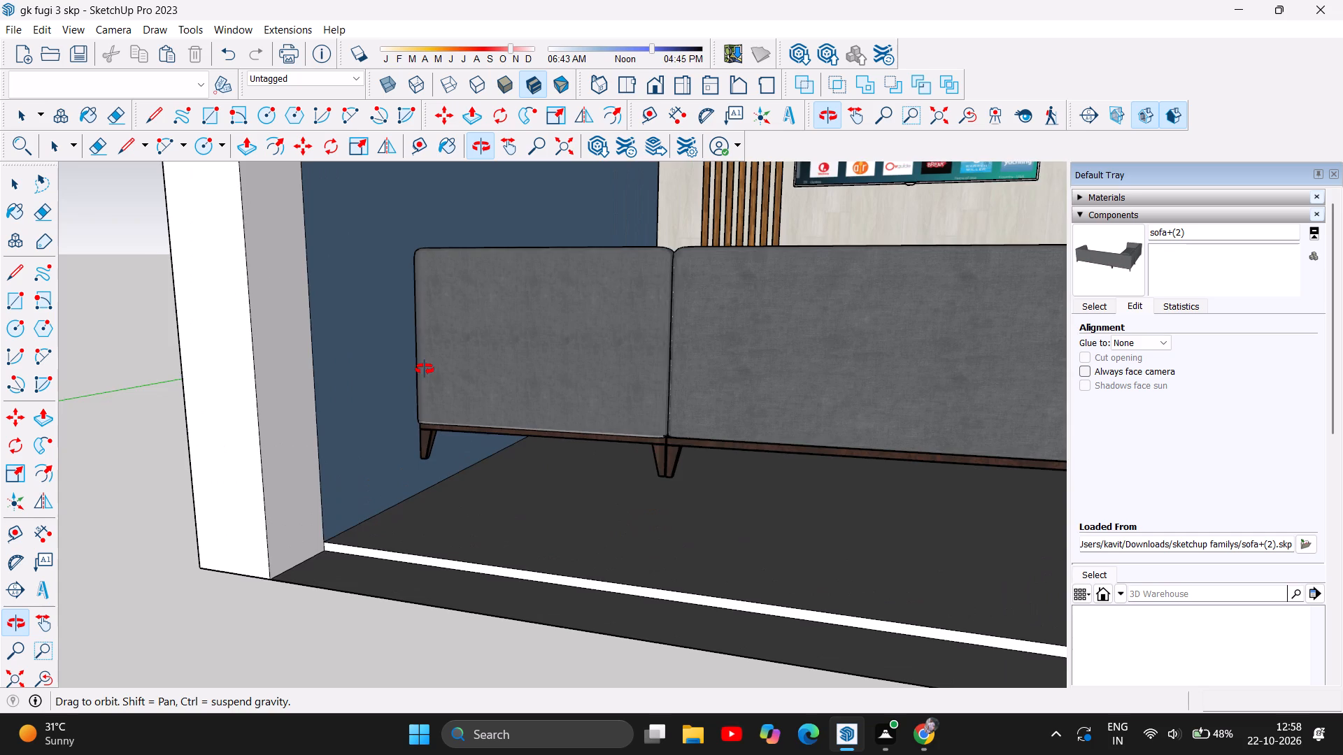
scroll(446, 387, "down", 5)
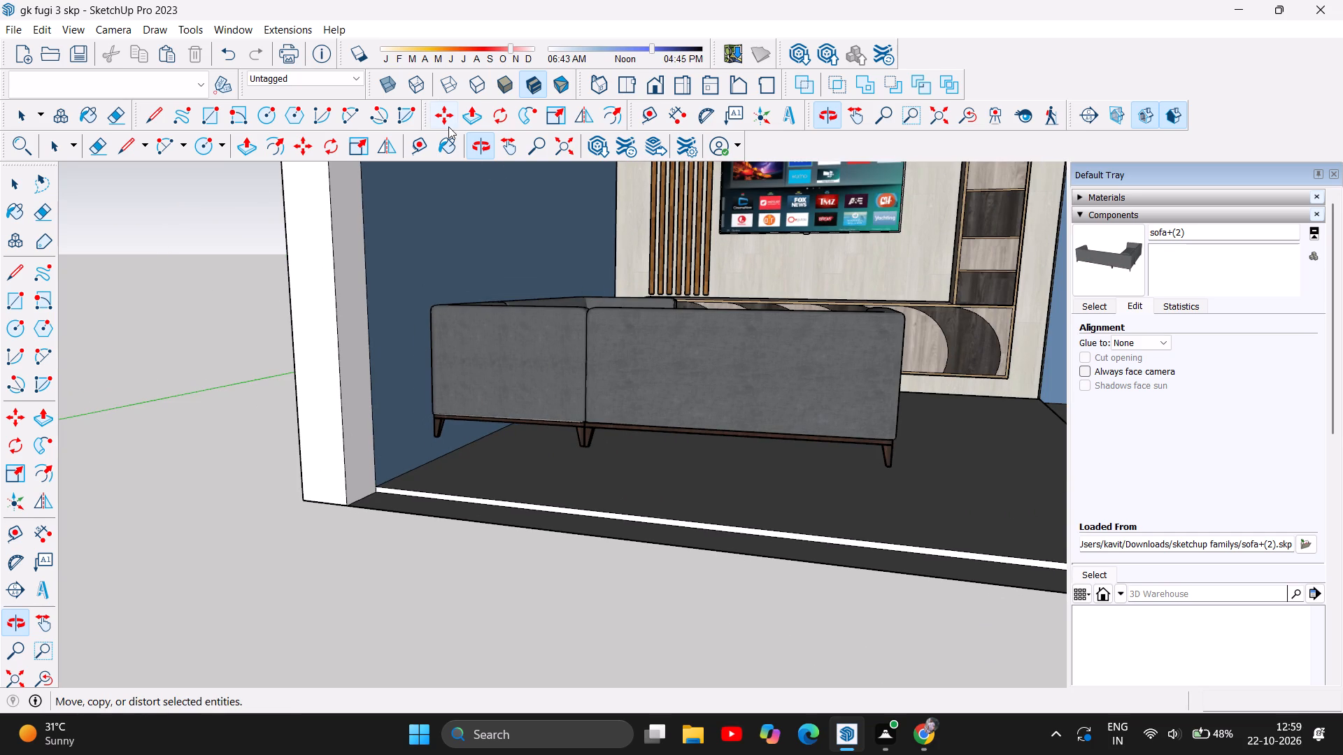
Move the sectional sofa away from the blue side wall and lower it about 7 1/2" toward the floor.
left_click(448, 122)
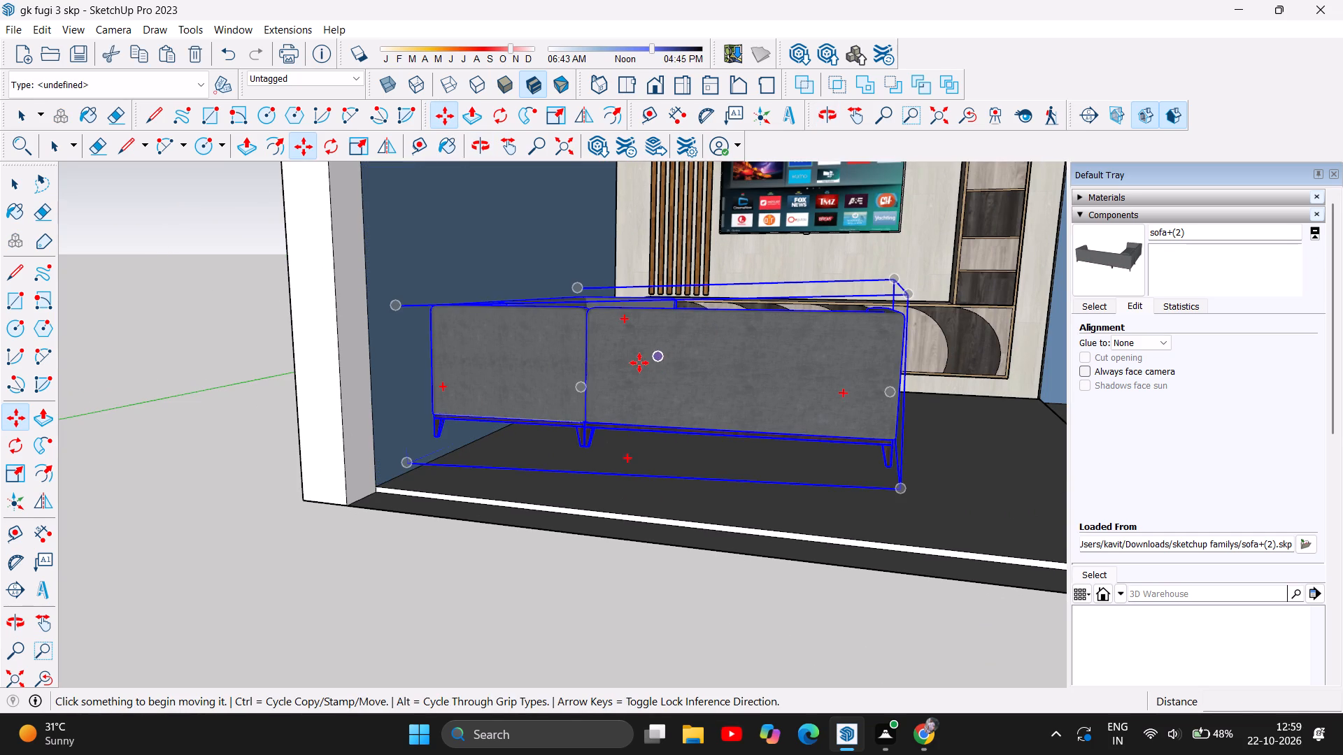
left_click_drag(610, 352, 676, 367)
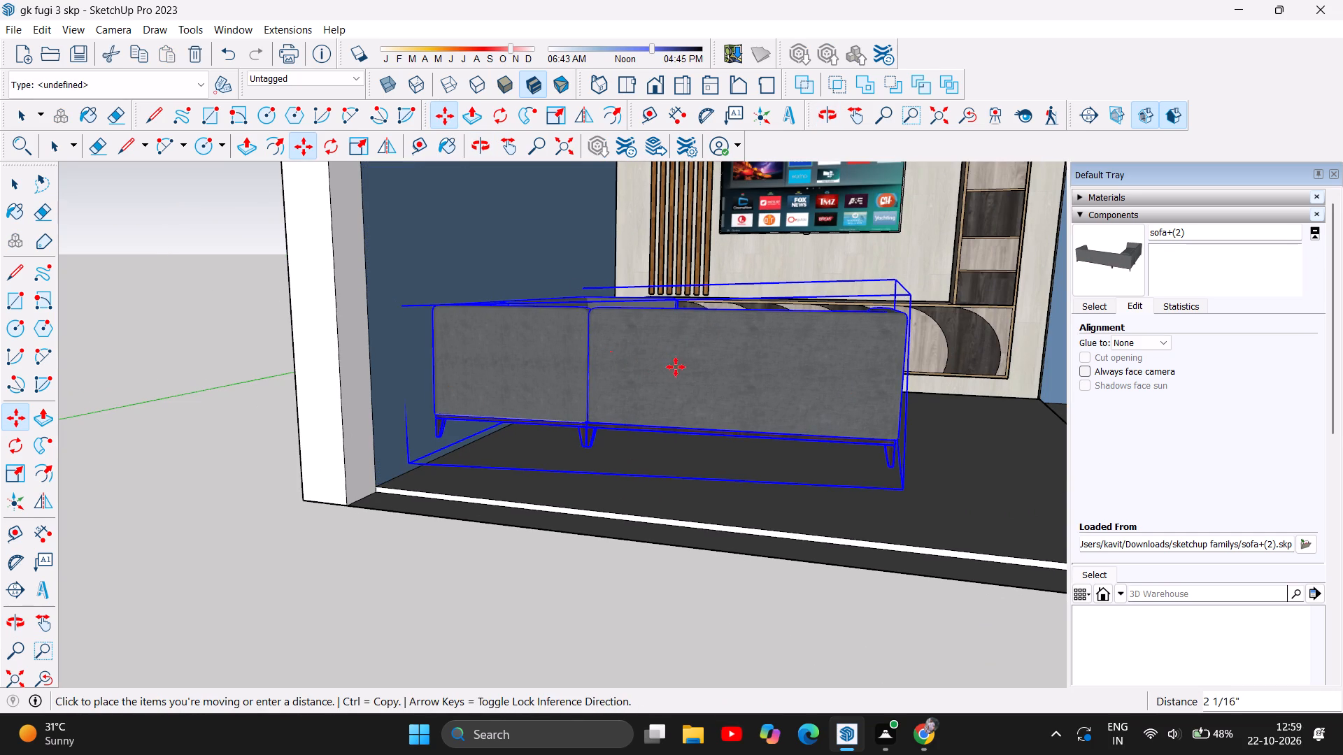
left_click_drag(676, 367, 697, 371)
left_click_drag(562, 343, 639, 370)
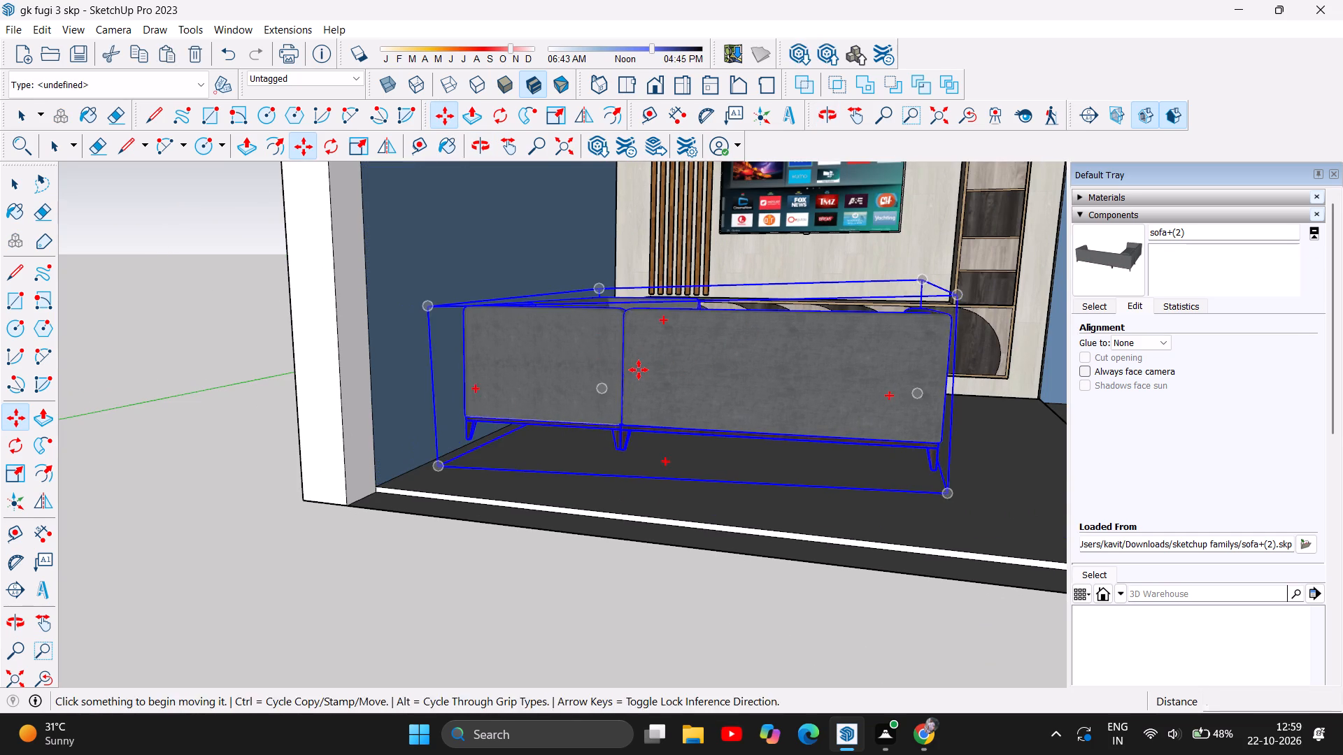
left_click_drag(639, 370, 577, 386)
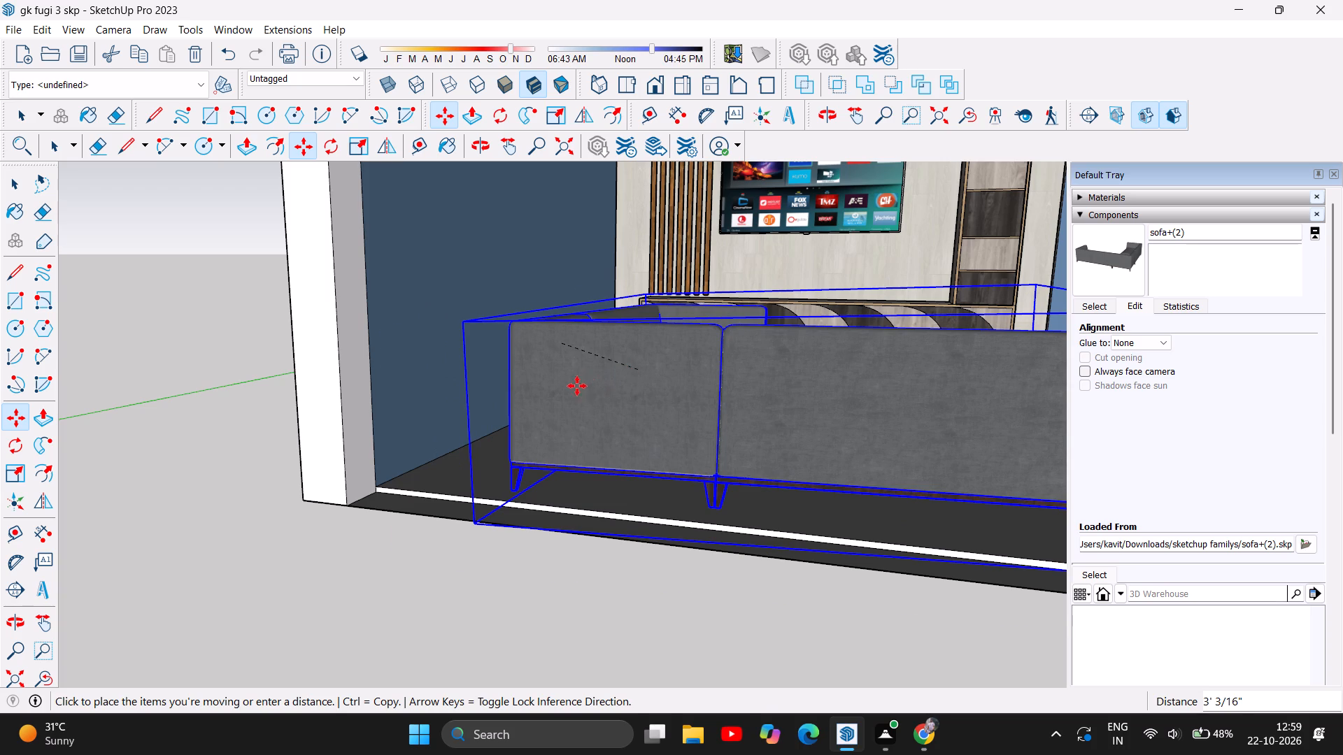
left_click_drag(577, 386, 569, 385)
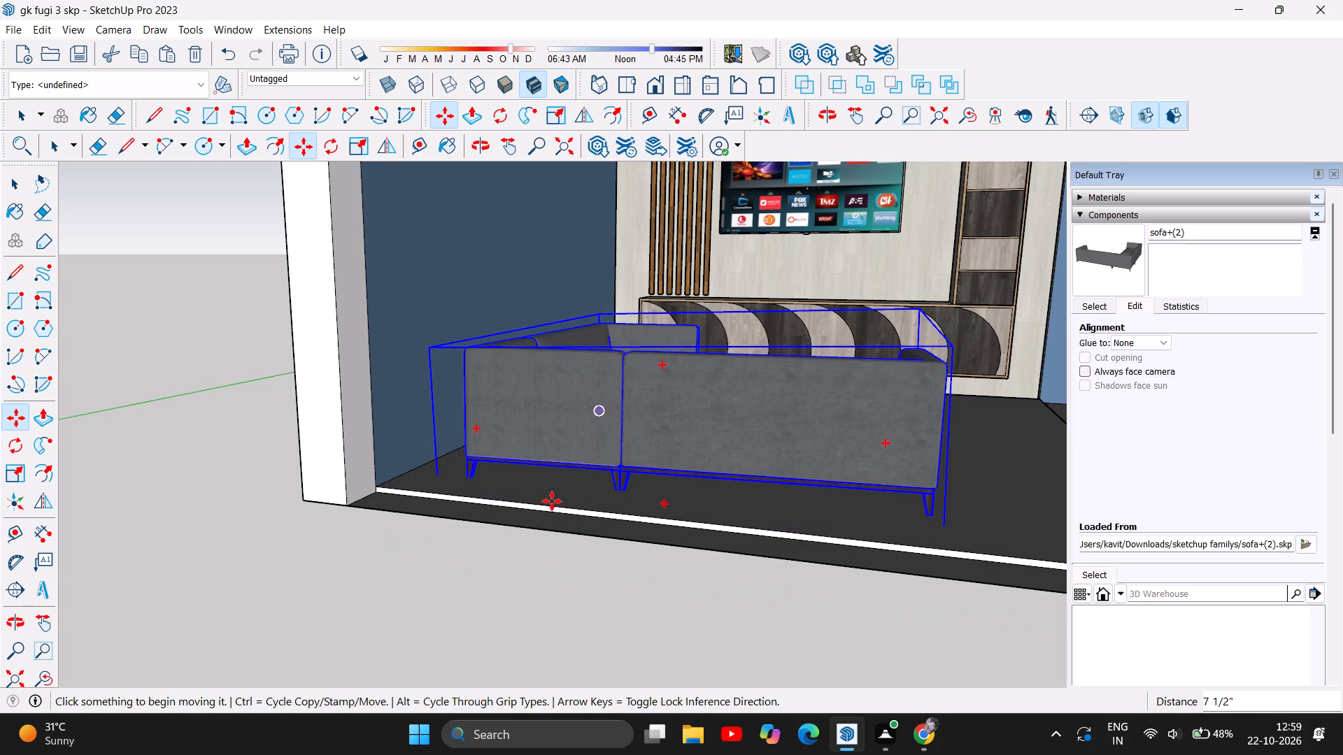
Fine-tune the sectional sofa's height so its wooden legs rest on the dark floor, and deselect it.
scroll(521, 523, "up", 5)
scroll(653, 448, "up", 6)
scroll(720, 523, "up", 2)
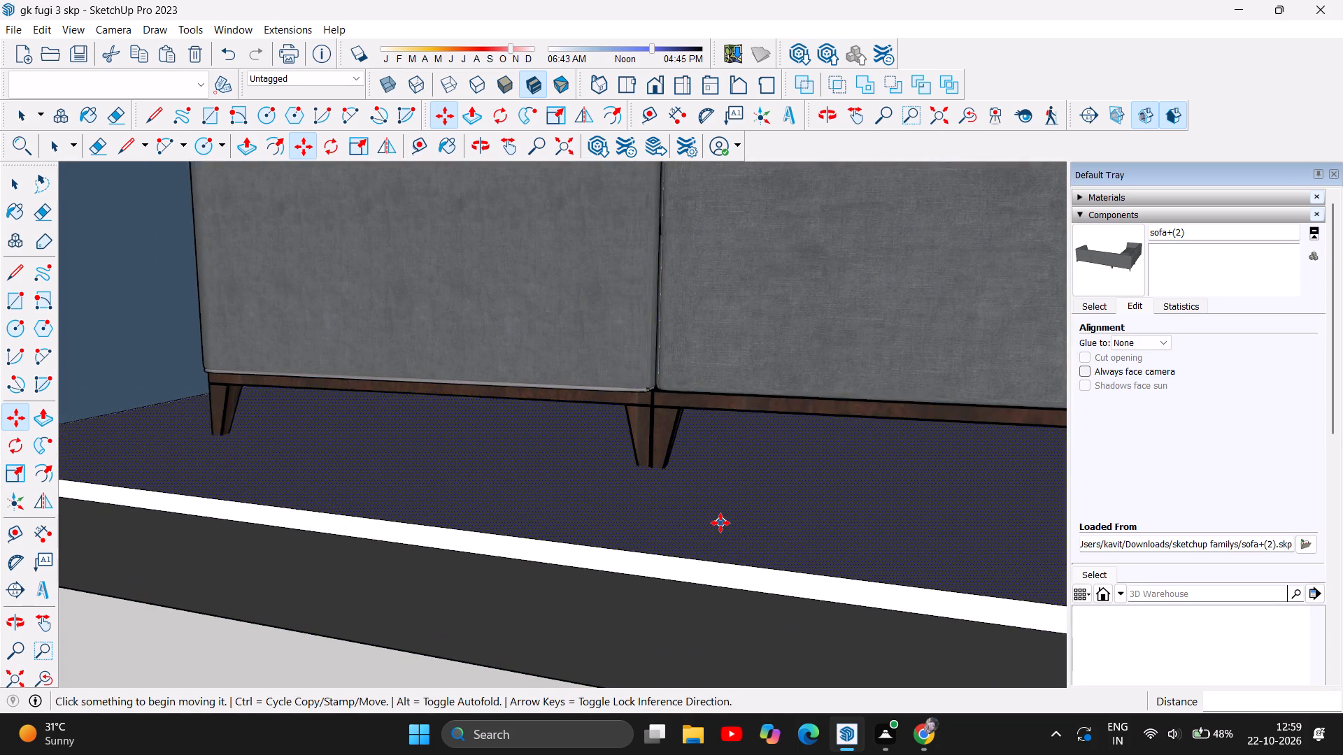
scroll(720, 523, "up", 1)
left_click_drag(594, 310, 602, 283)
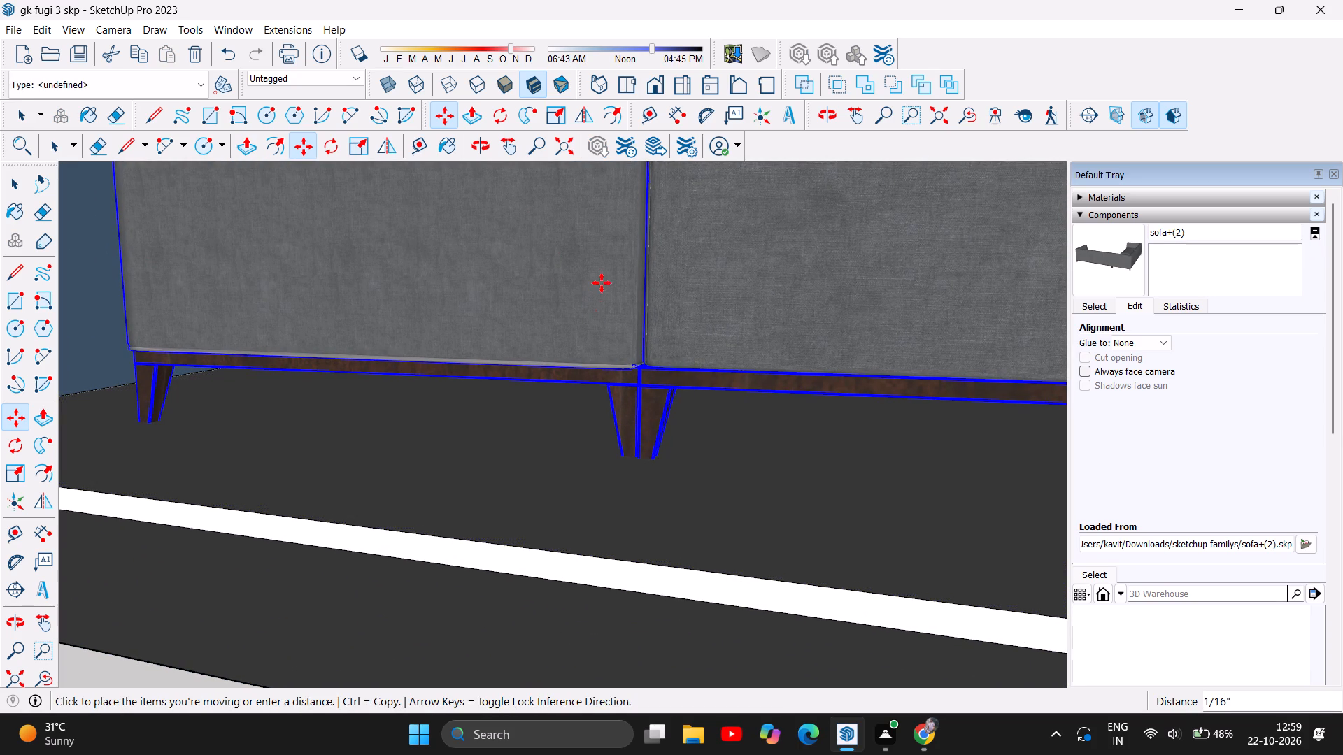
left_click_drag(602, 283, 611, 266)
left_click_drag(625, 346, 629, 307)
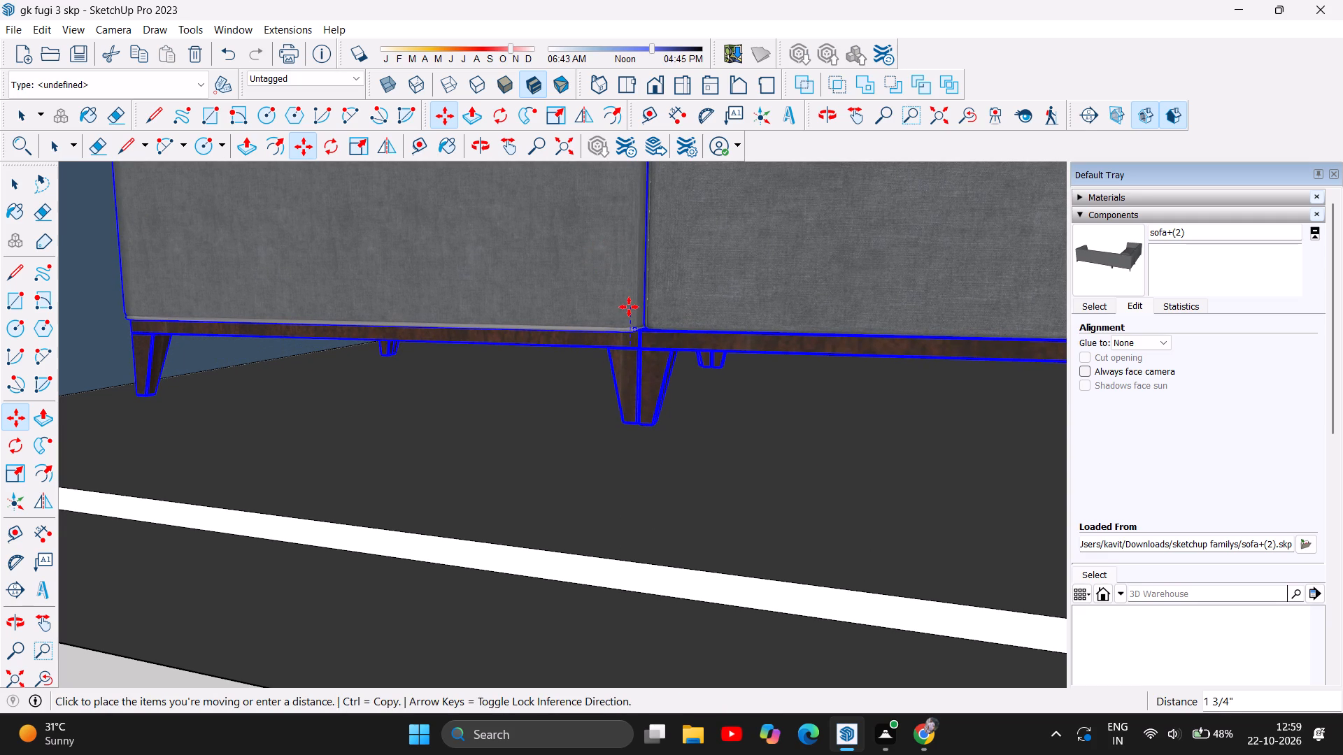
left_click_drag(629, 307, 634, 359)
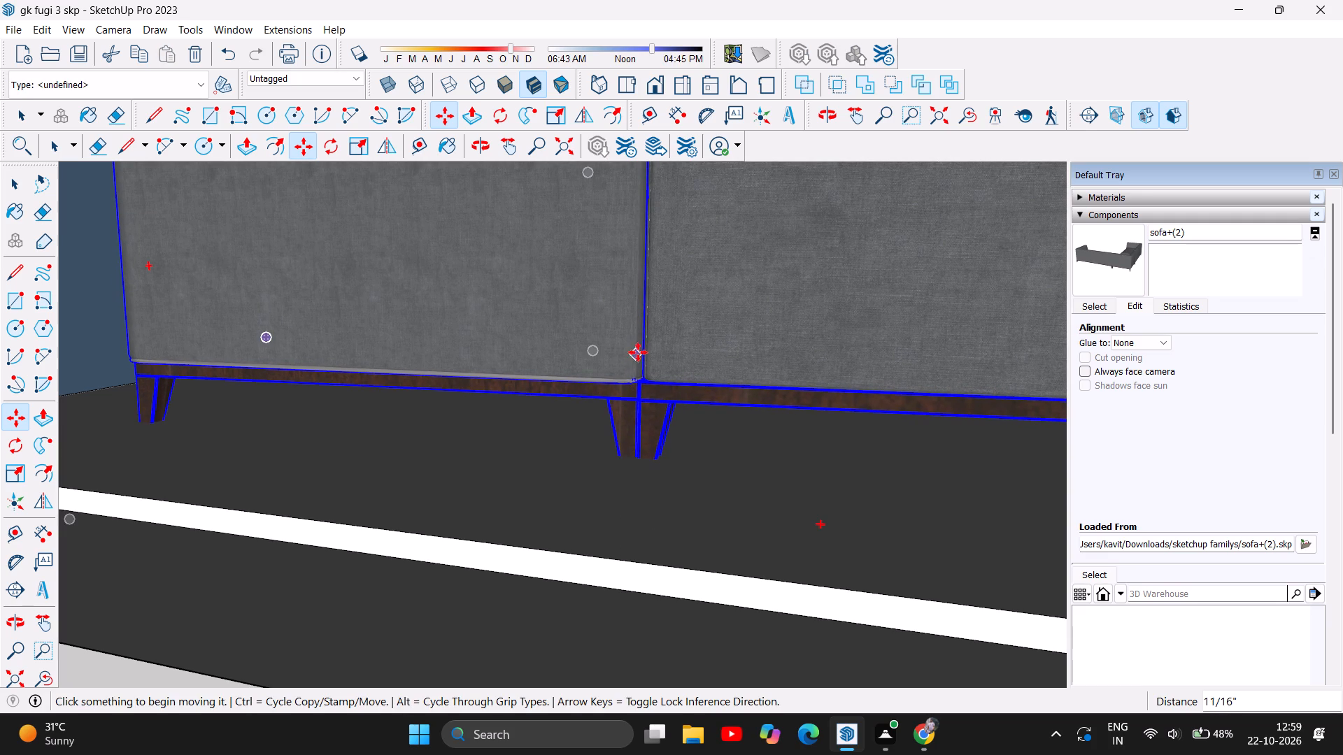
left_click_drag(630, 364, 631, 338)
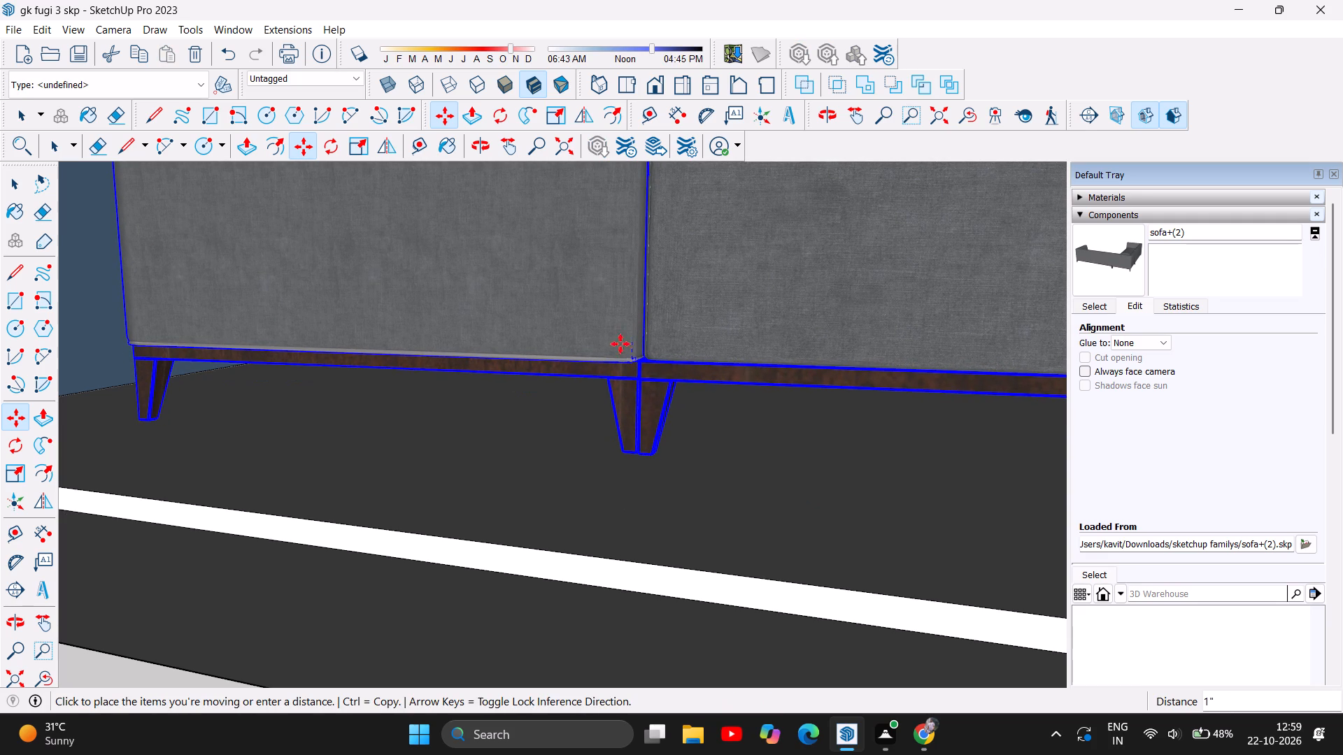
scroll(426, 431, "down", 5)
scroll(311, 478, "down", 8)
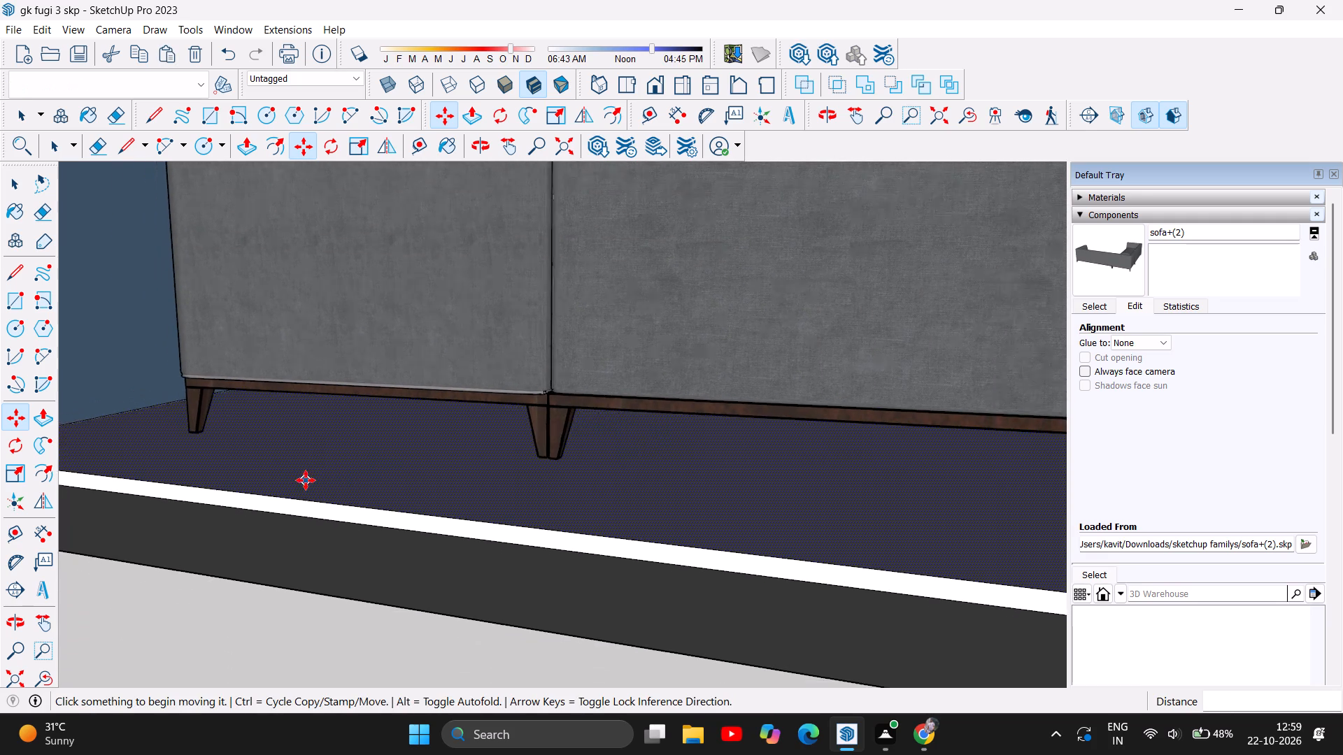
scroll(306, 480, "down", 5)
scroll(306, 480, "up", 1)
scroll(339, 467, "down", 5)
left_click(456, 612)
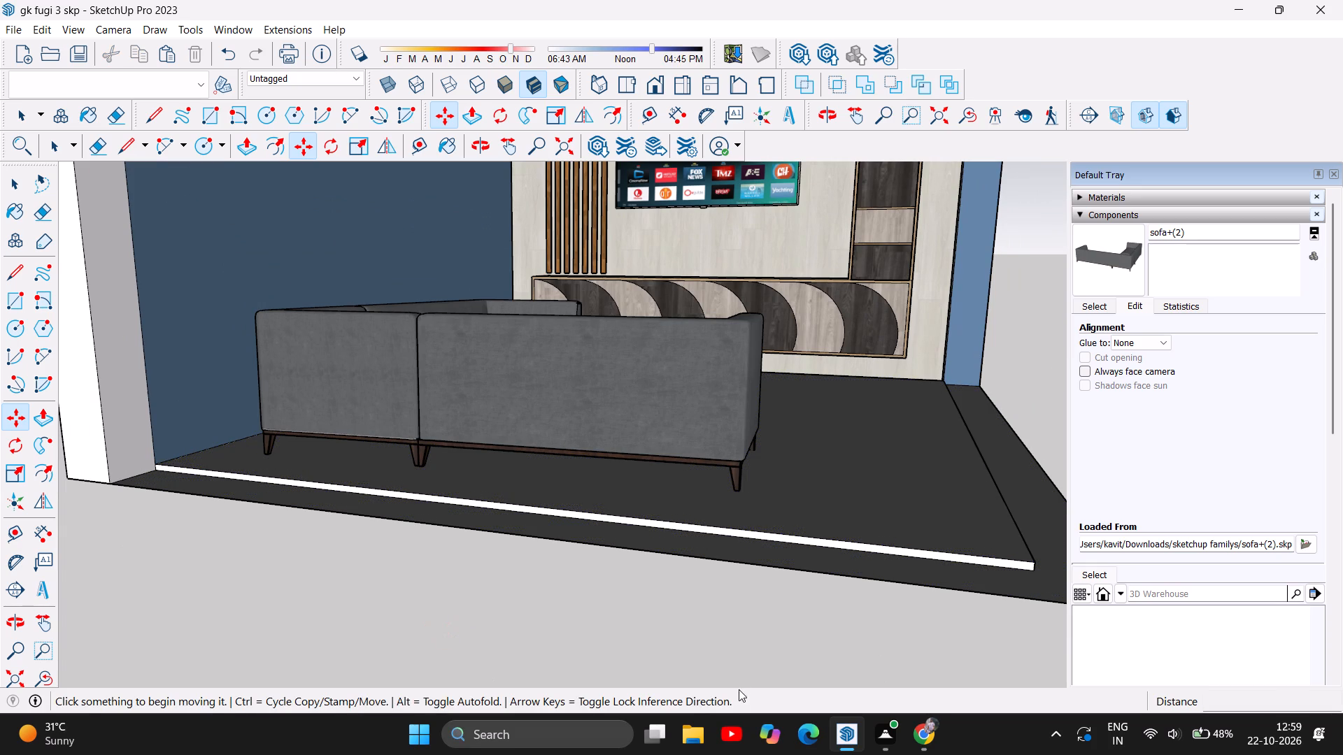
left_click(13, 185)
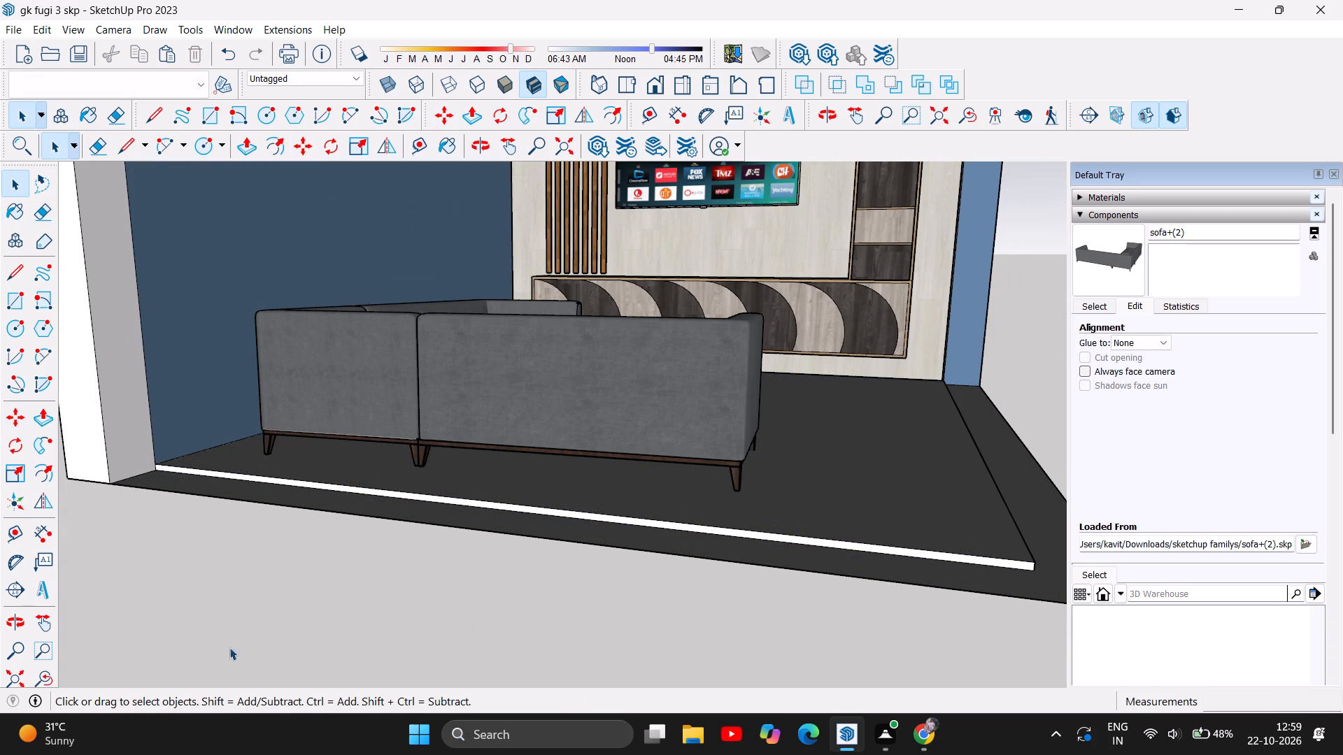
left_click(283, 700)
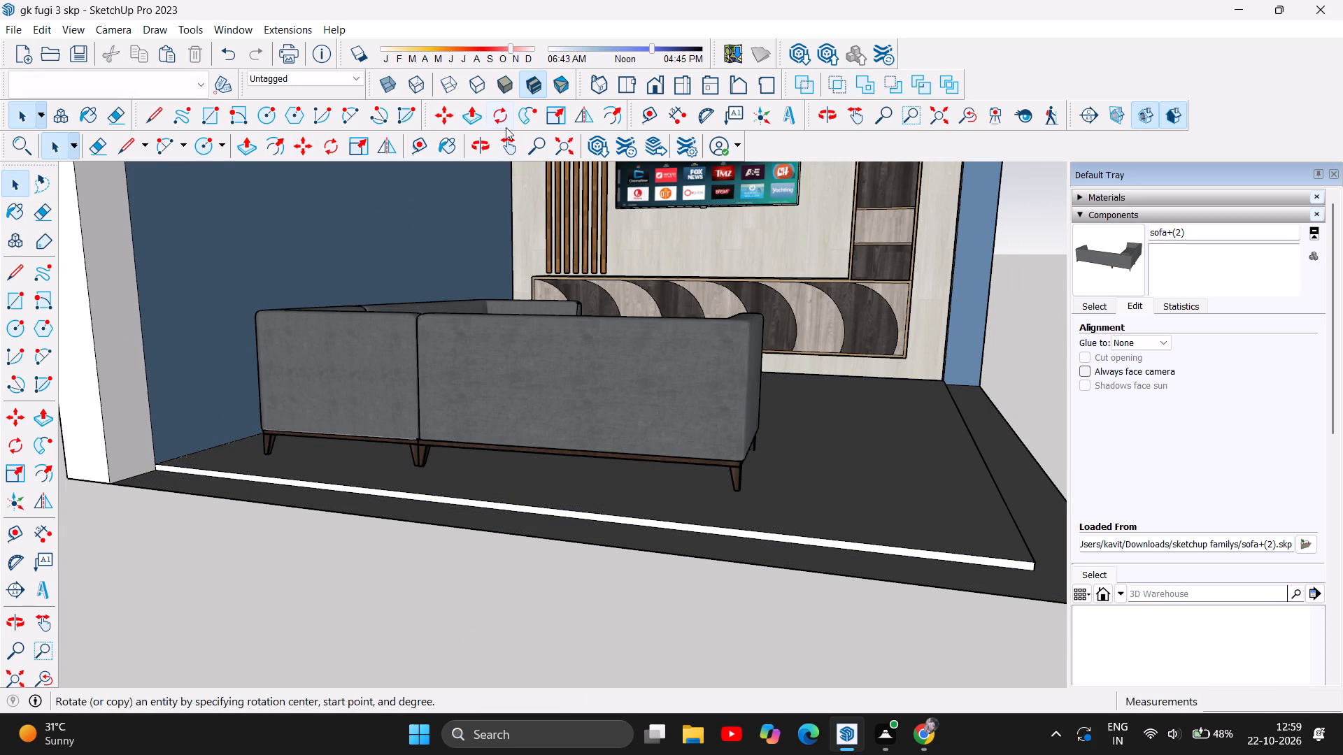
Examine the sectional sofa's position relative to the blue side wall, the TV unit and the floor edges from above.
left_click(476, 143)
left_click_drag(568, 336, 609, 545)
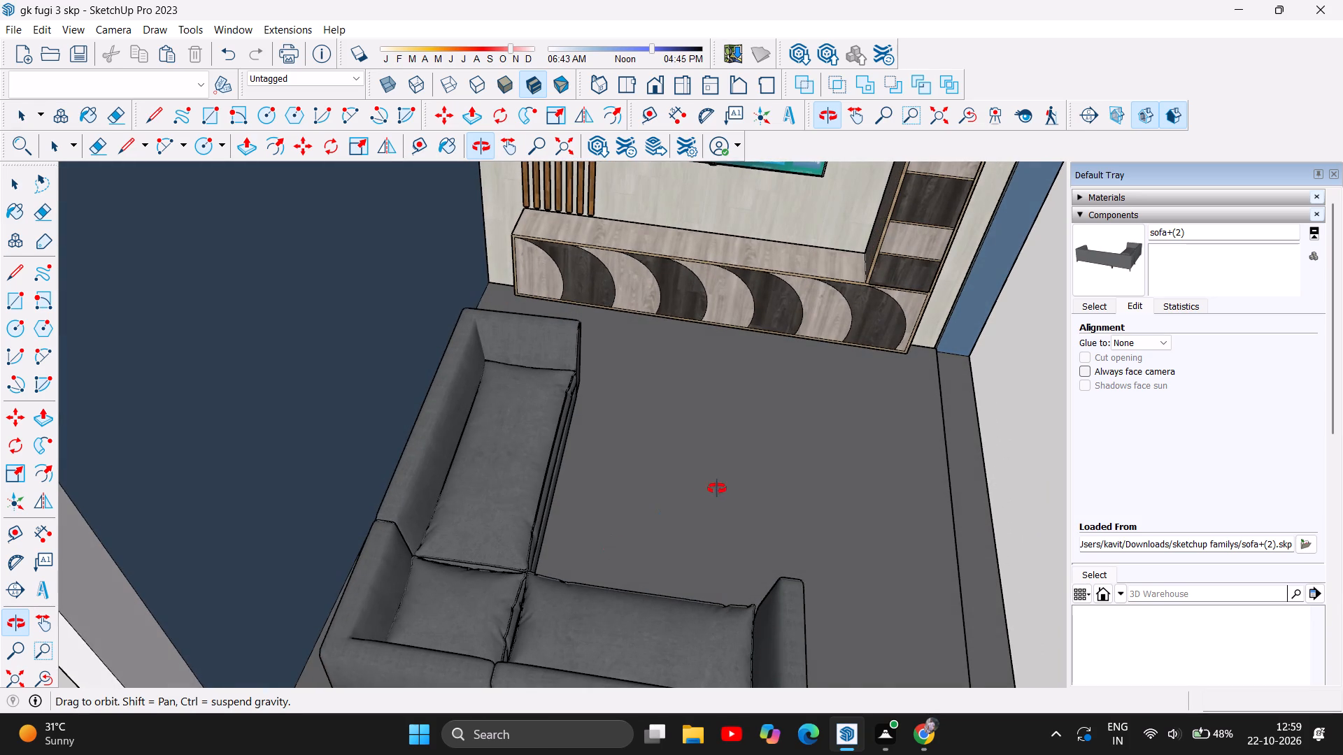
scroll(720, 485, "down", 6)
scroll(797, 503, "down", 6)
scroll(739, 594, "up", 8)
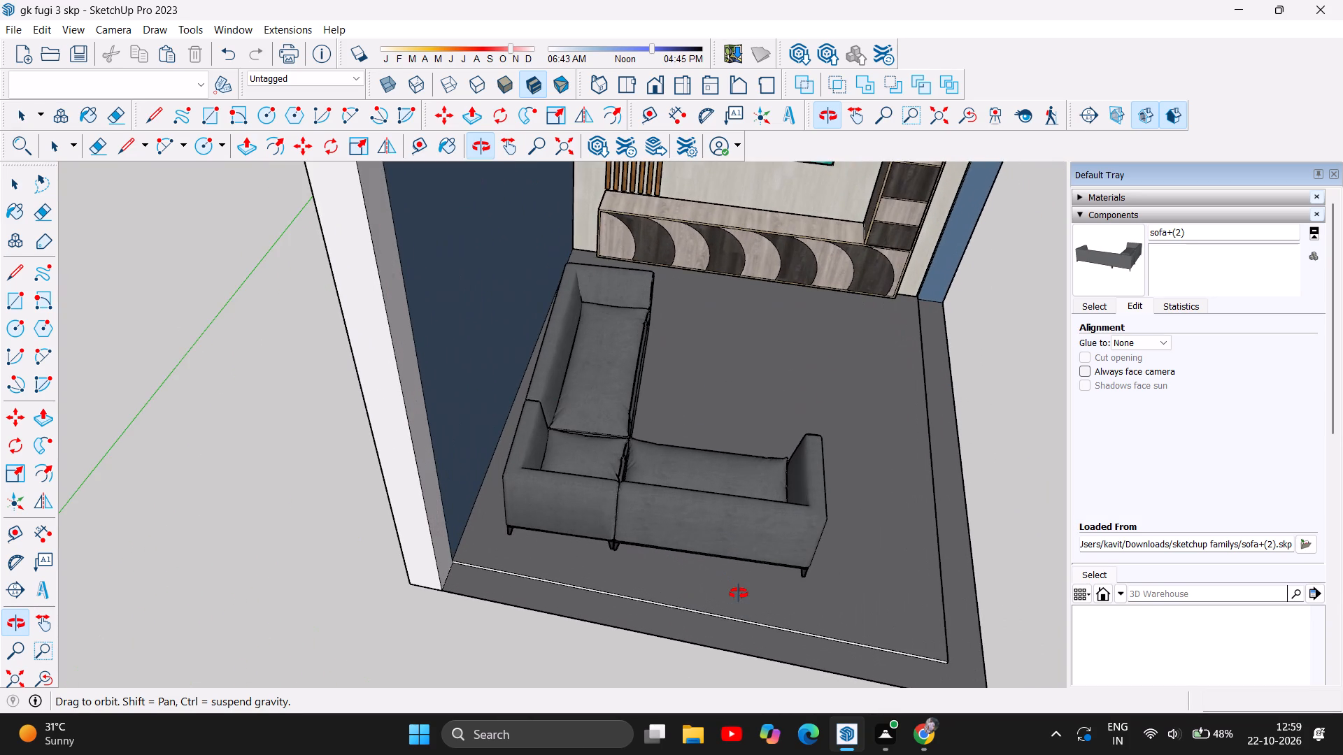
scroll(800, 562, "up", 4)
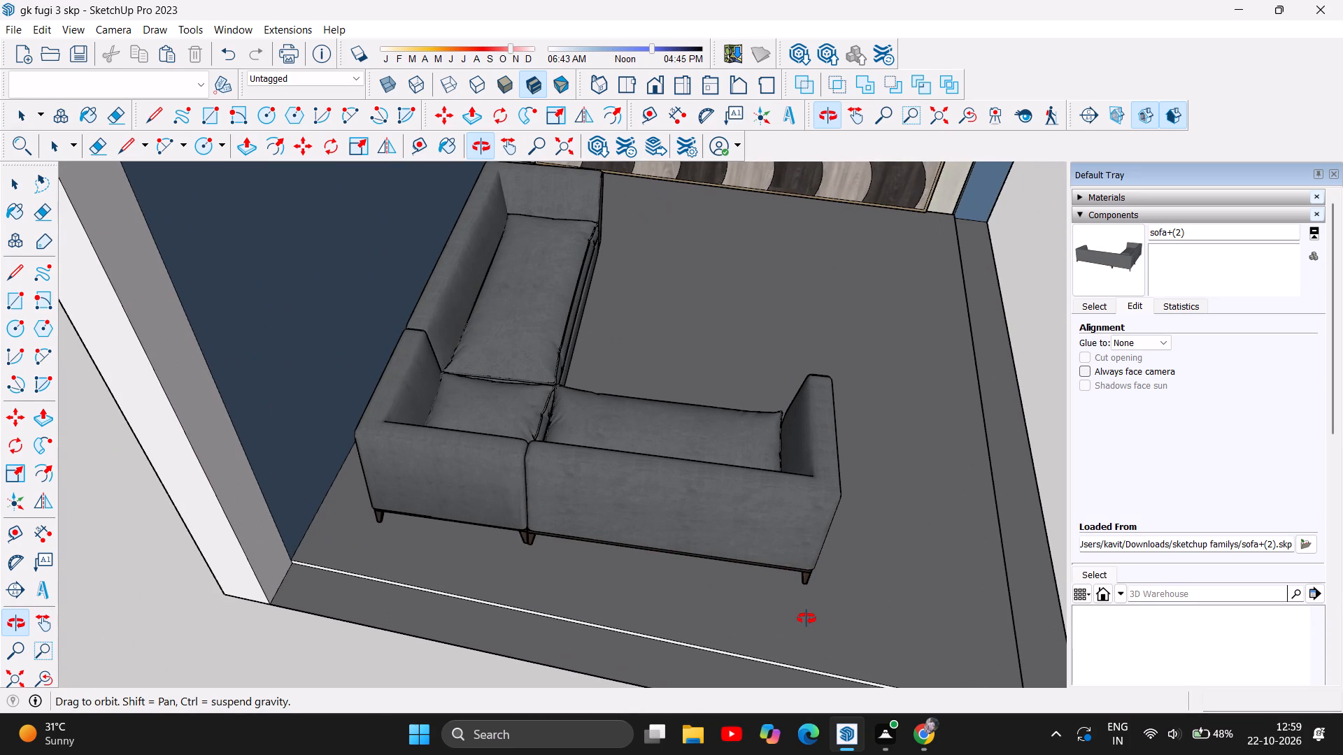
scroll(485, 546, "down", 5)
scroll(740, 601, "down", 2)
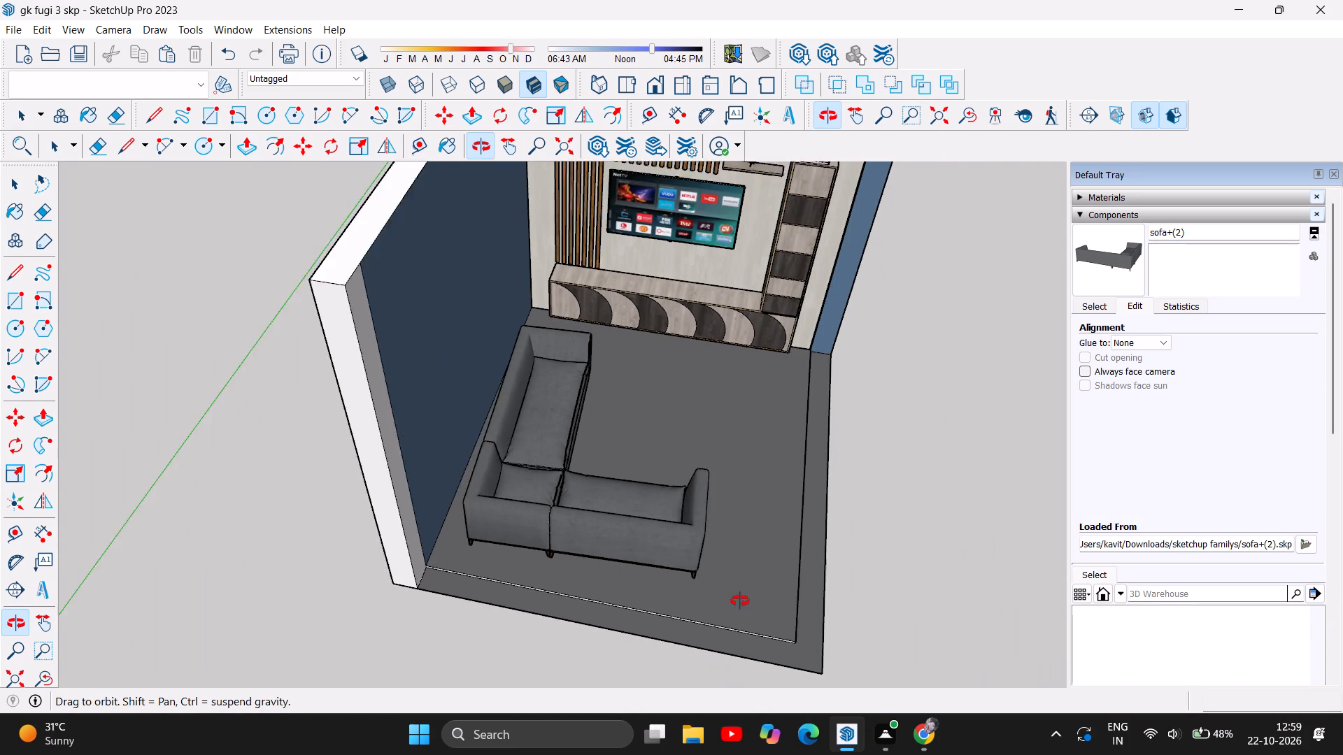
scroll(740, 601, "down", 4)
scroll(861, 443, "up", 1)
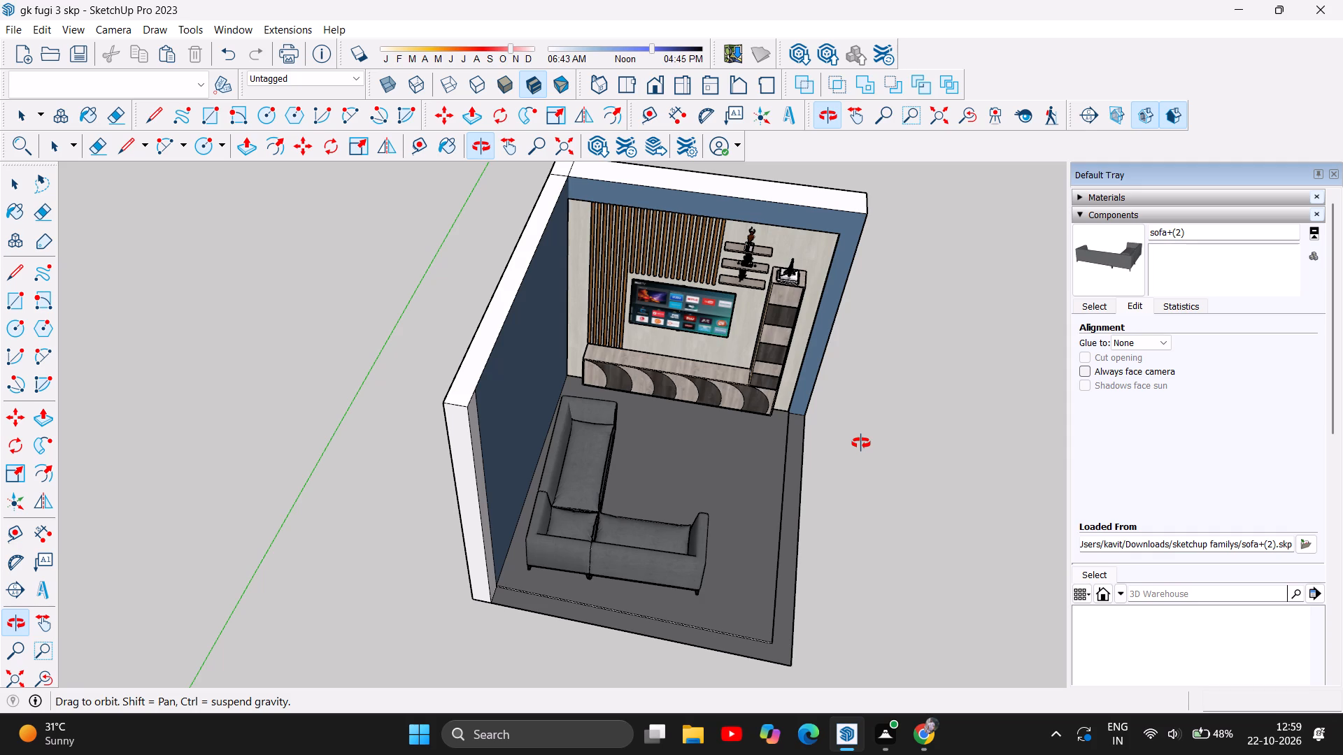
scroll(602, 504, "down", 2)
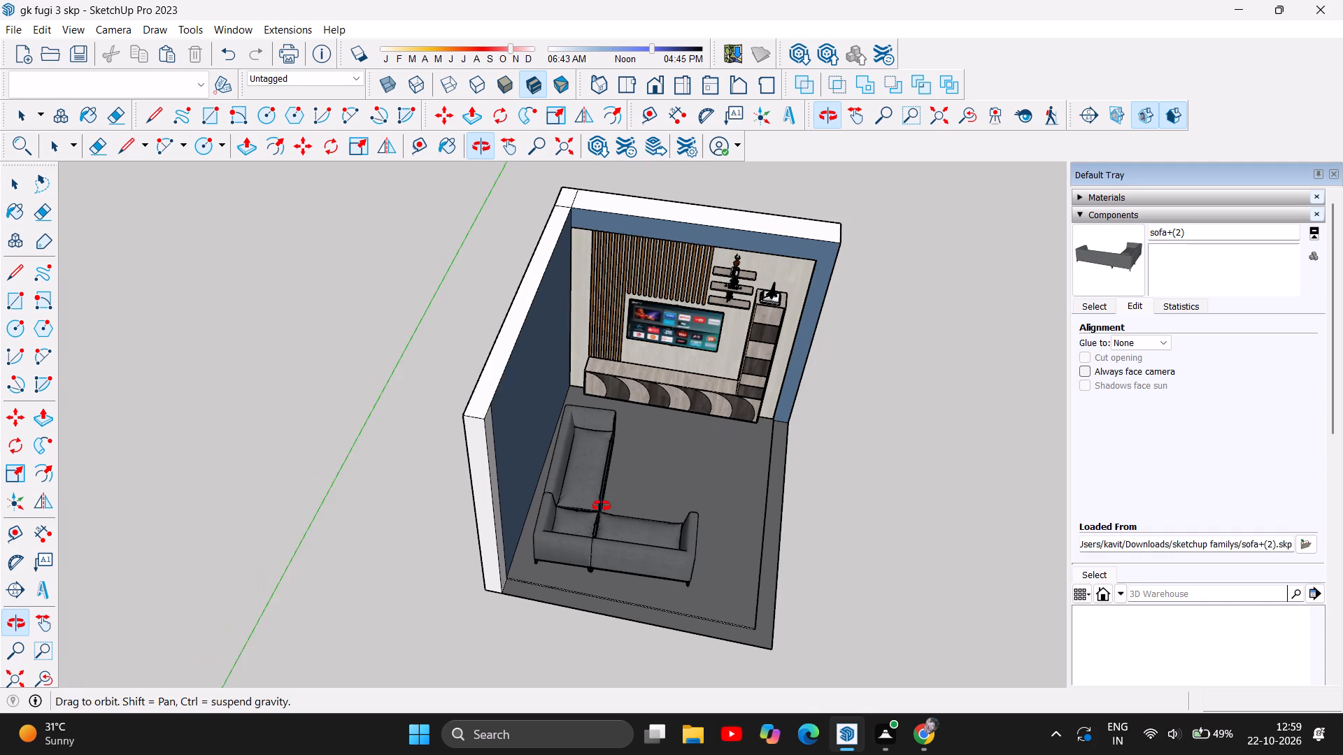
scroll(728, 393, "up", 6)
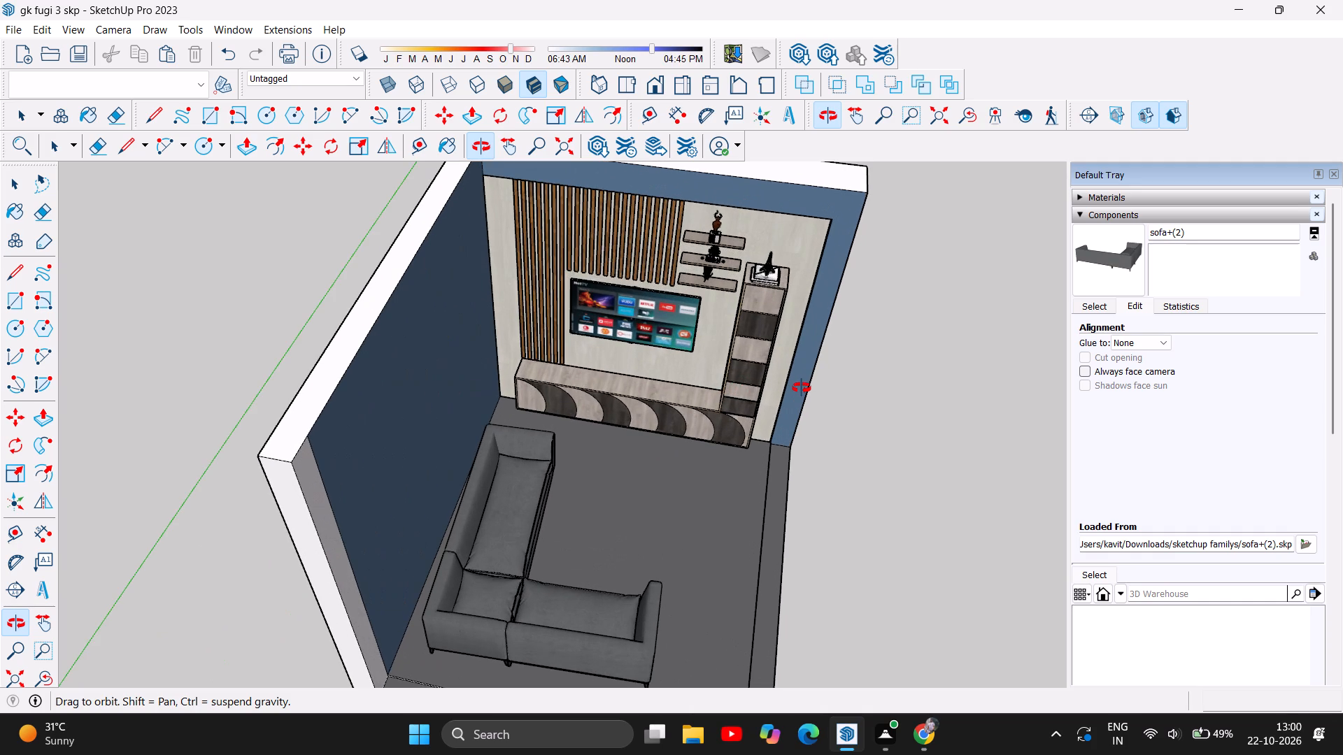
Save the model.
key("ctrl+s")
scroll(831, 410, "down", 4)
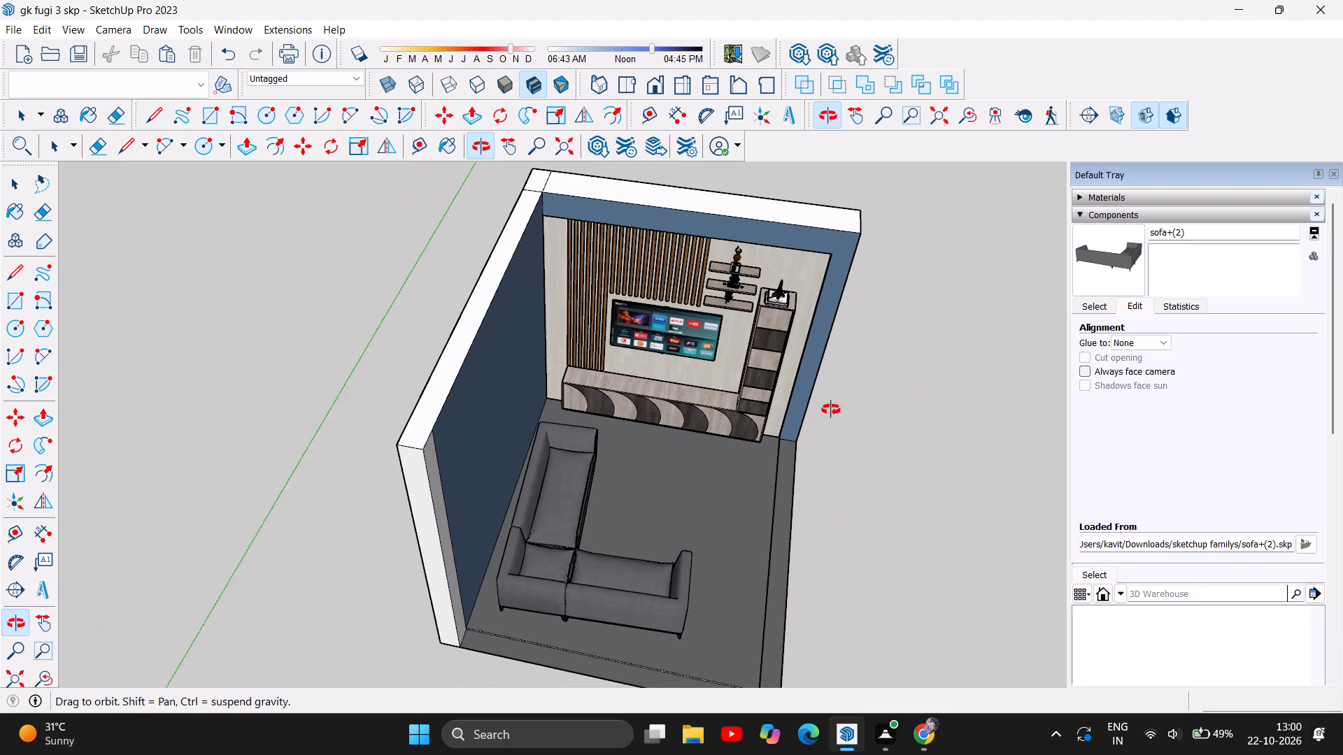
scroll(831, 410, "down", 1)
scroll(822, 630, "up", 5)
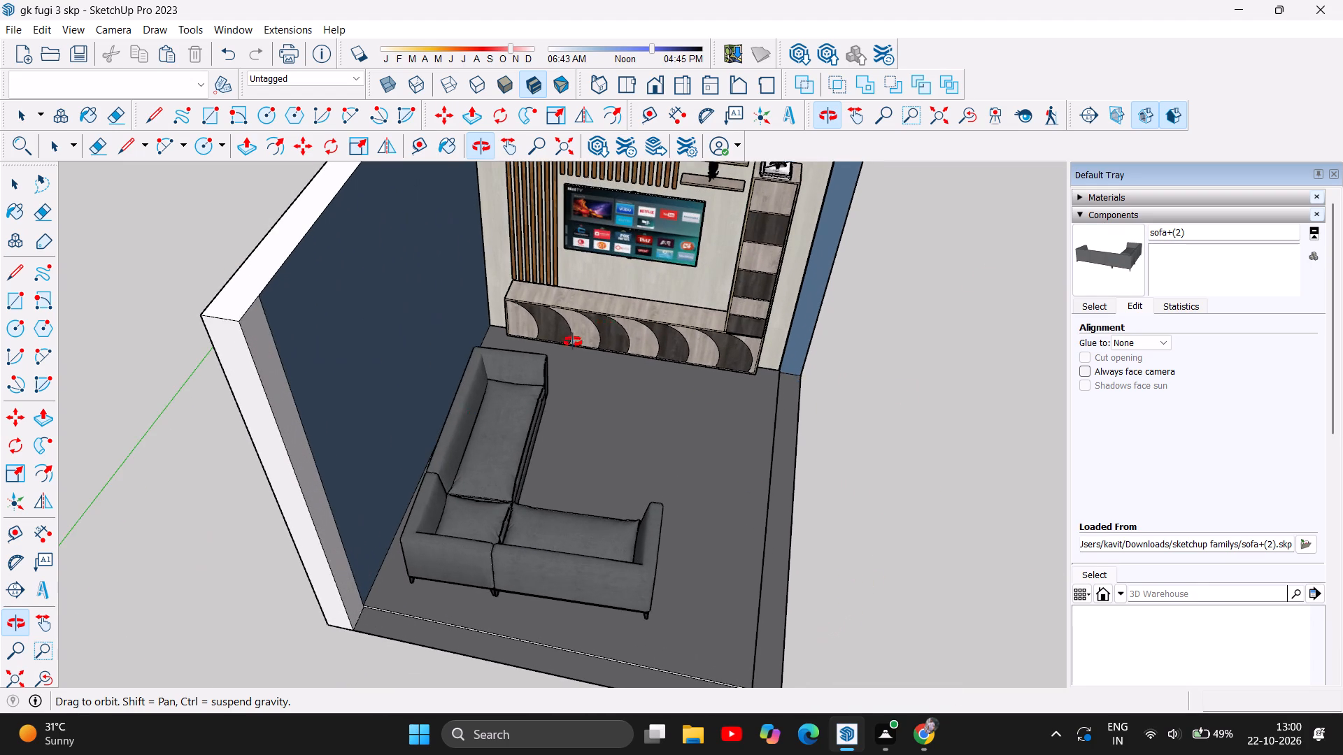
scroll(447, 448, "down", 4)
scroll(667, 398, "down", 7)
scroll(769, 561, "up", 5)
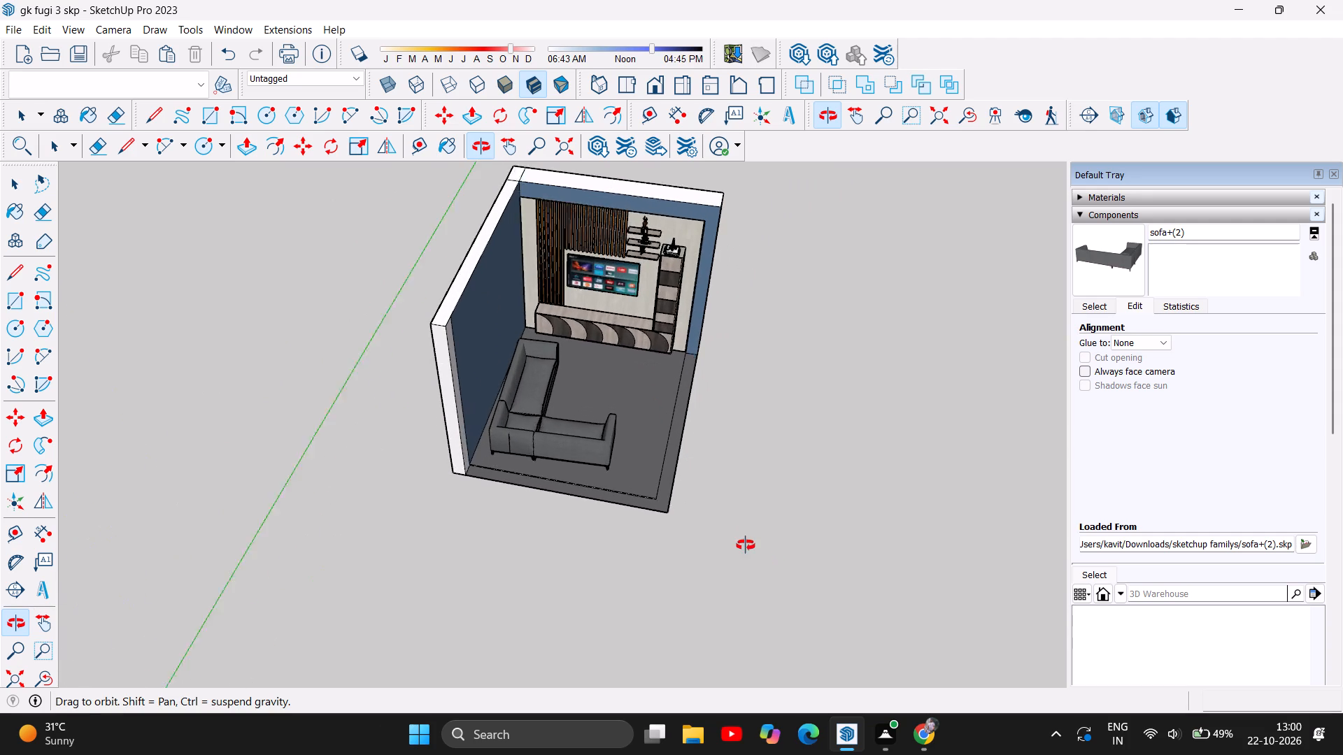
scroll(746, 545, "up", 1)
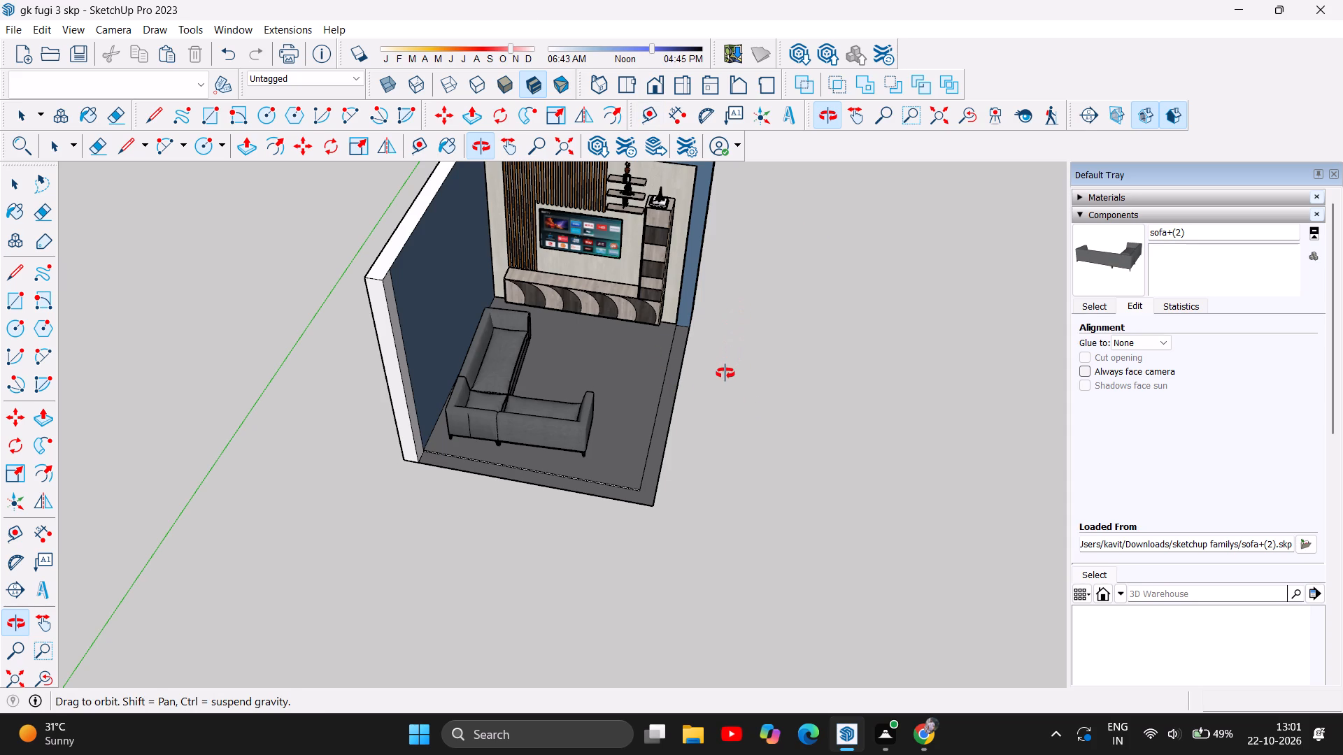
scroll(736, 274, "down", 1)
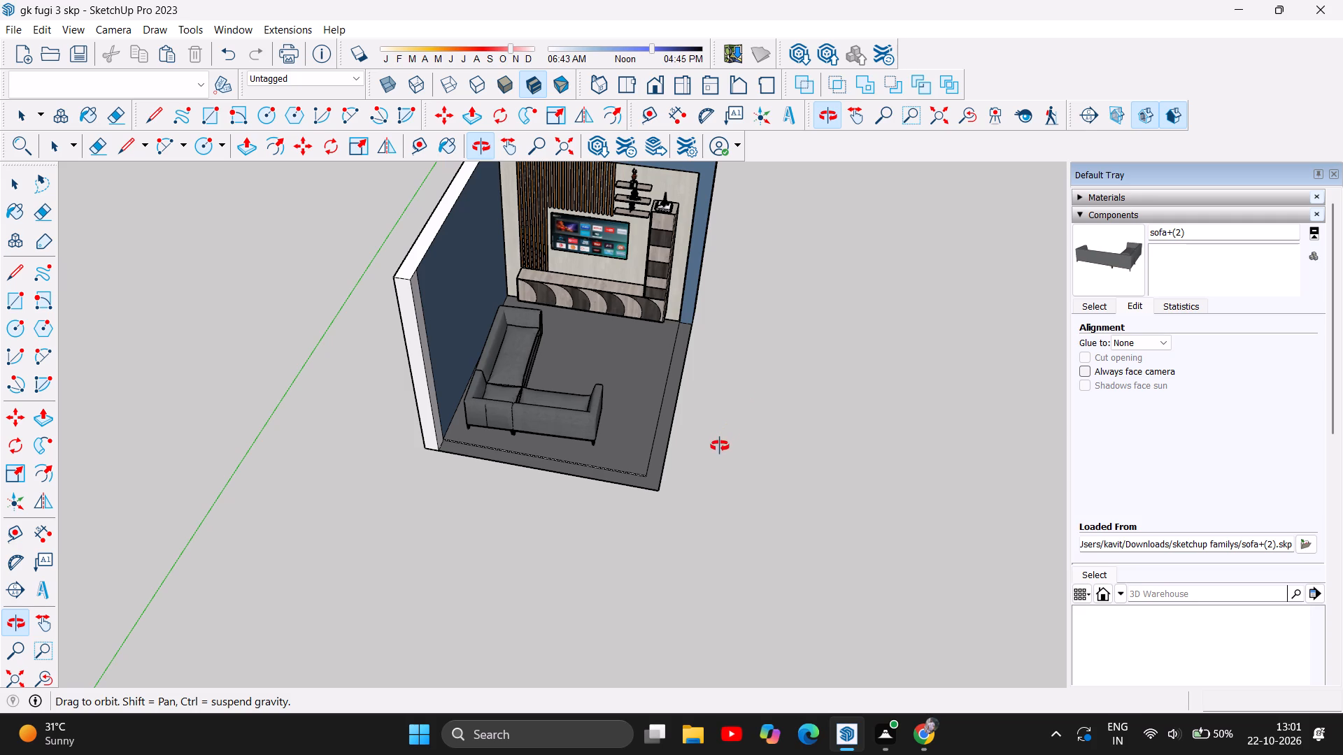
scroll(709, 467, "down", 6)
Examine the TV wall, especially the upper ends of the wooden slats, and its overall arrangement with the sofa.
scroll(615, 300, "up", 5)
scroll(666, 238, "up", 5)
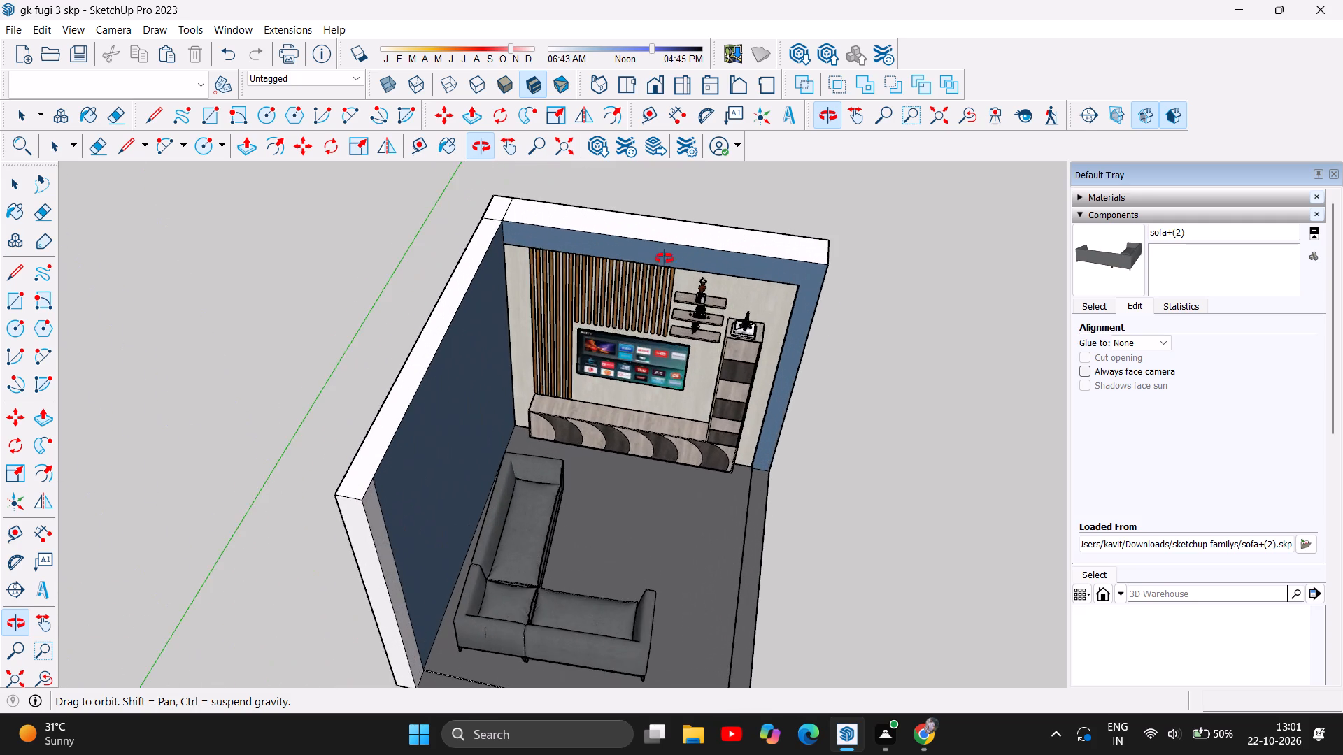
scroll(592, 314, "up", 5)
scroll(705, 326, "up", 5)
scroll(716, 181, "up", 4)
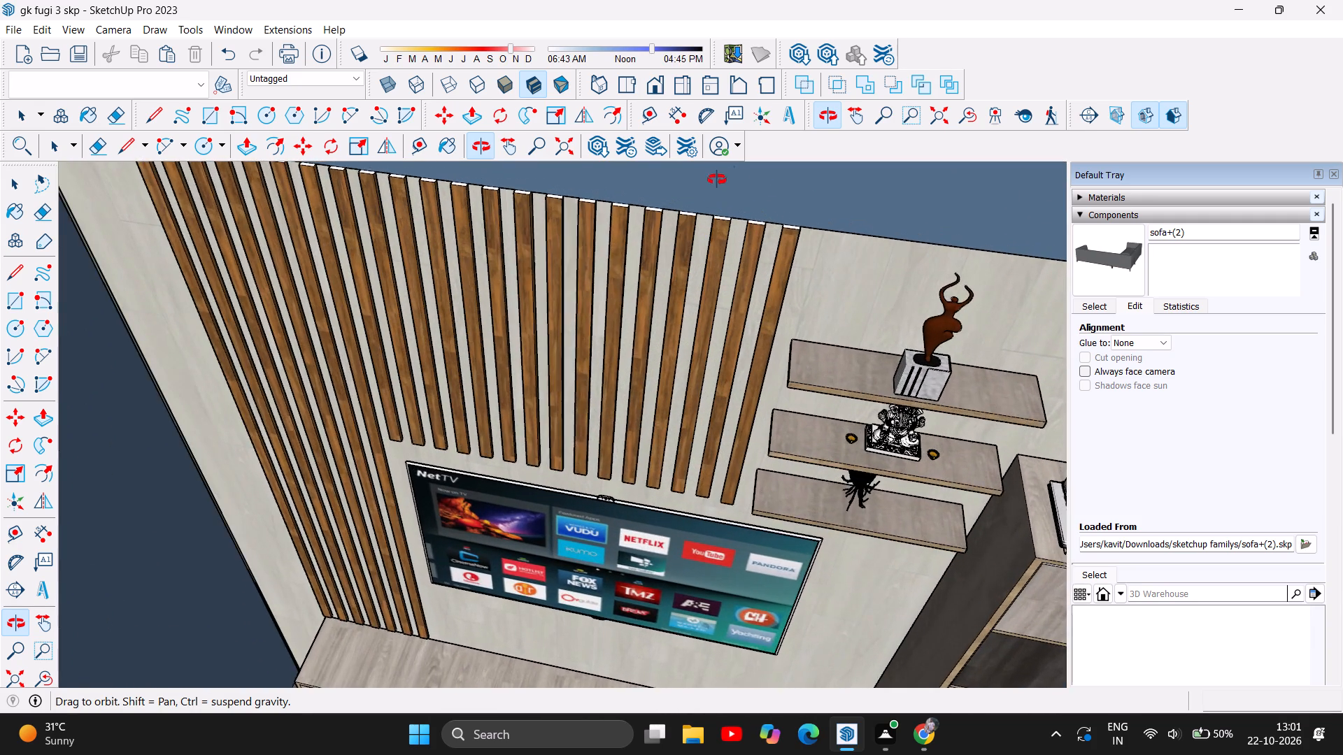
scroll(821, 220, "up", 16)
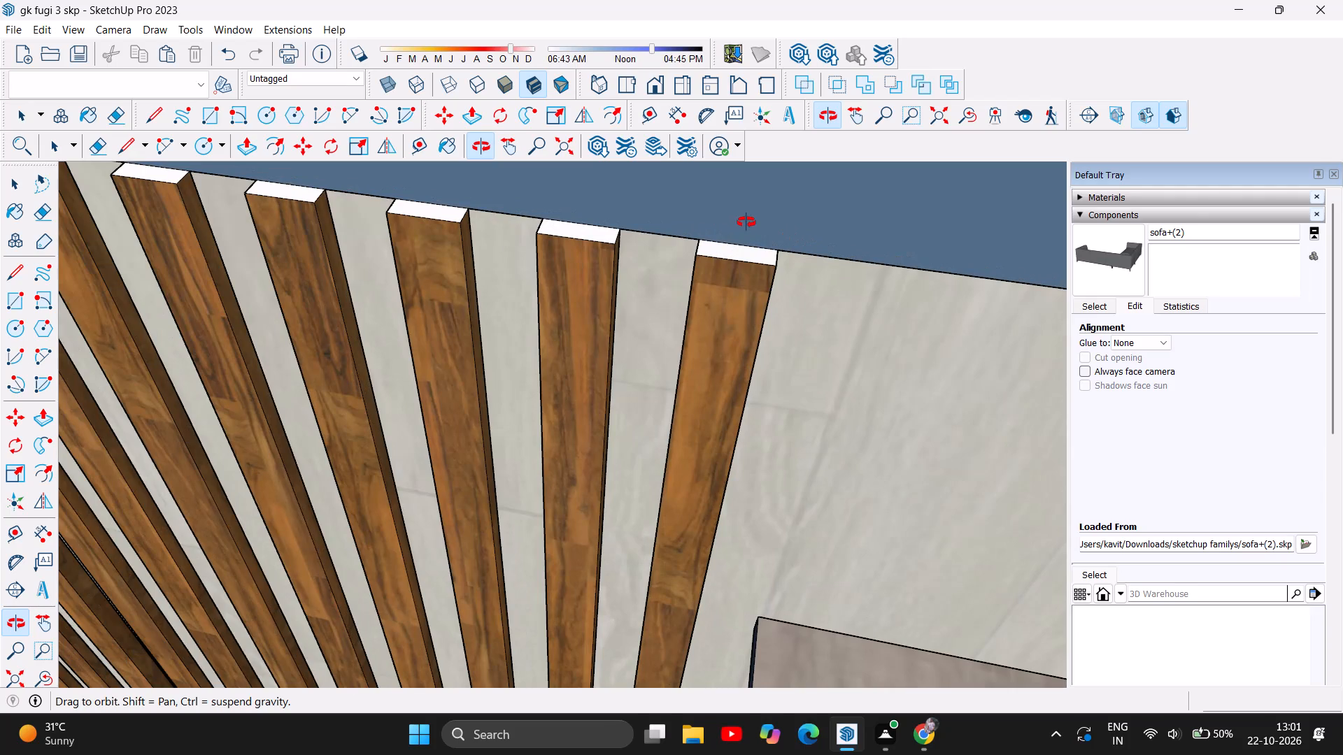
scroll(893, 357, "down", 17)
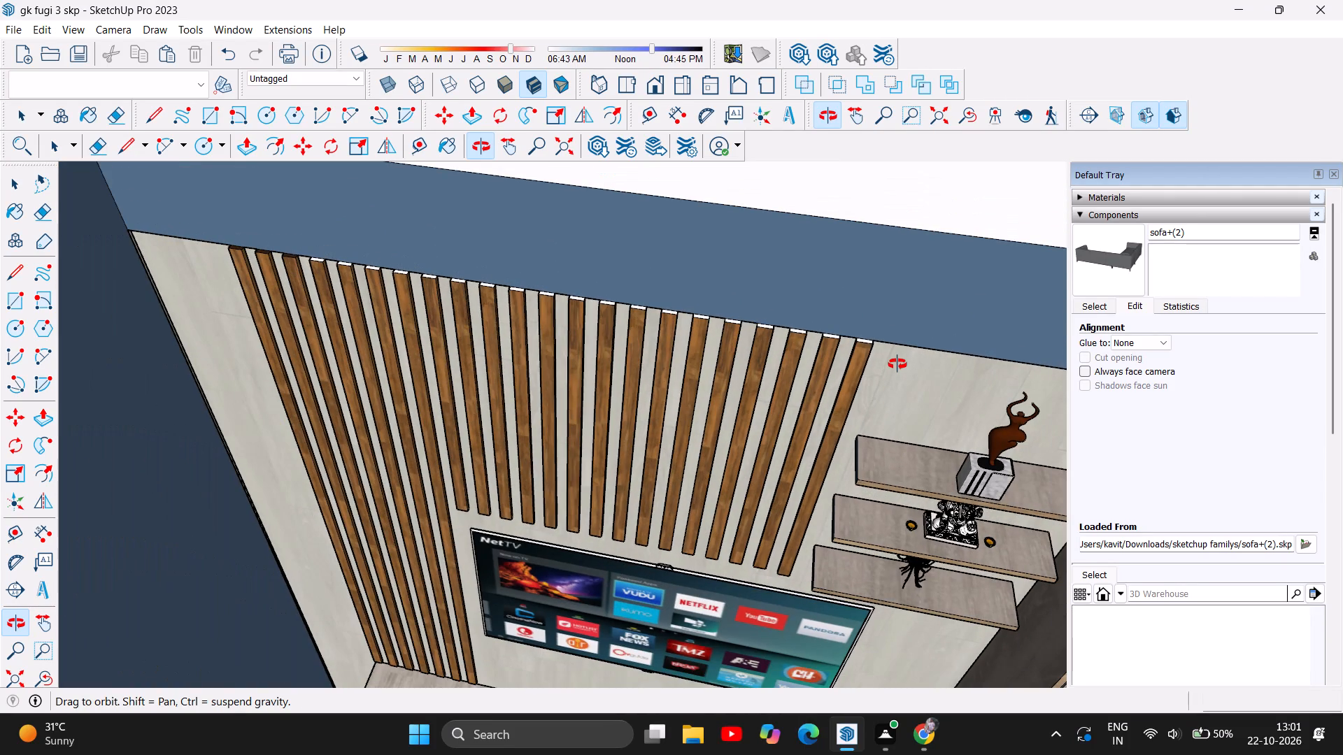
scroll(876, 313, "down", 4)
scroll(552, 176, "down", 4)
scroll(708, 215, "down", 3)
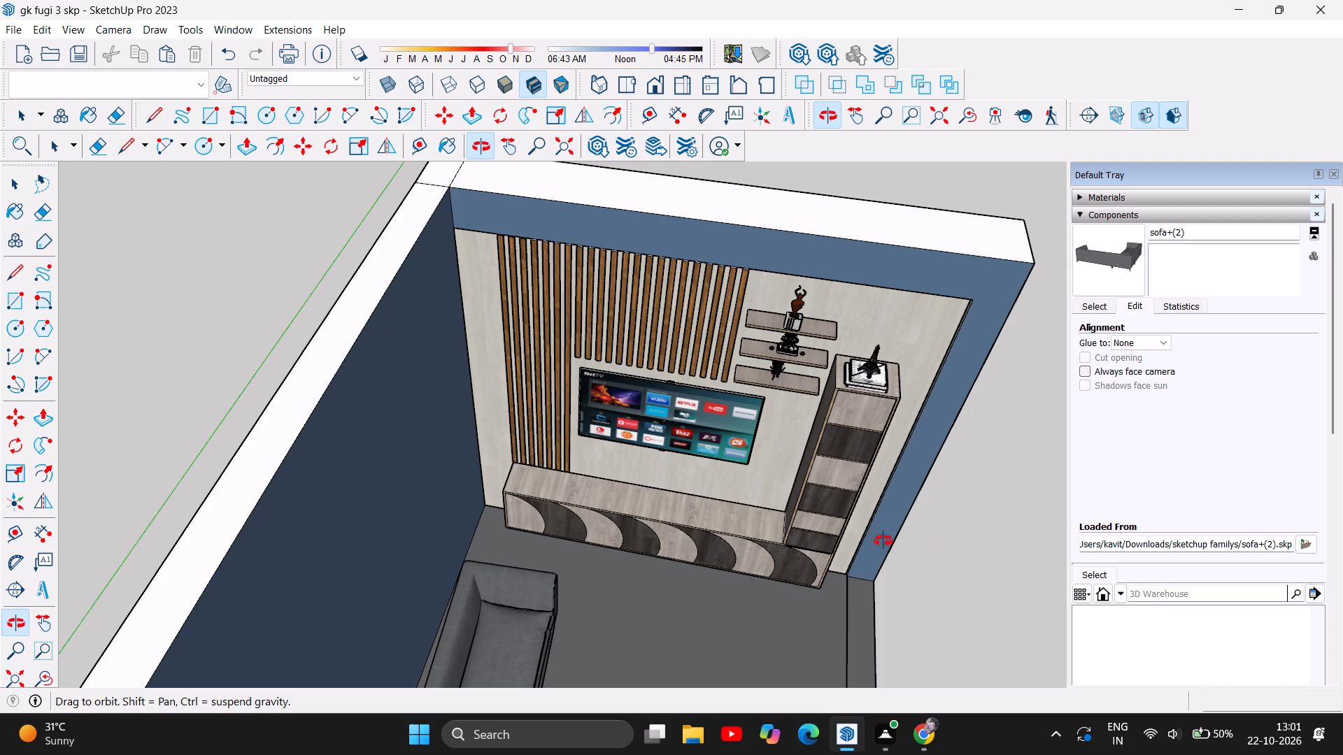
scroll(455, 302, "down", 4)
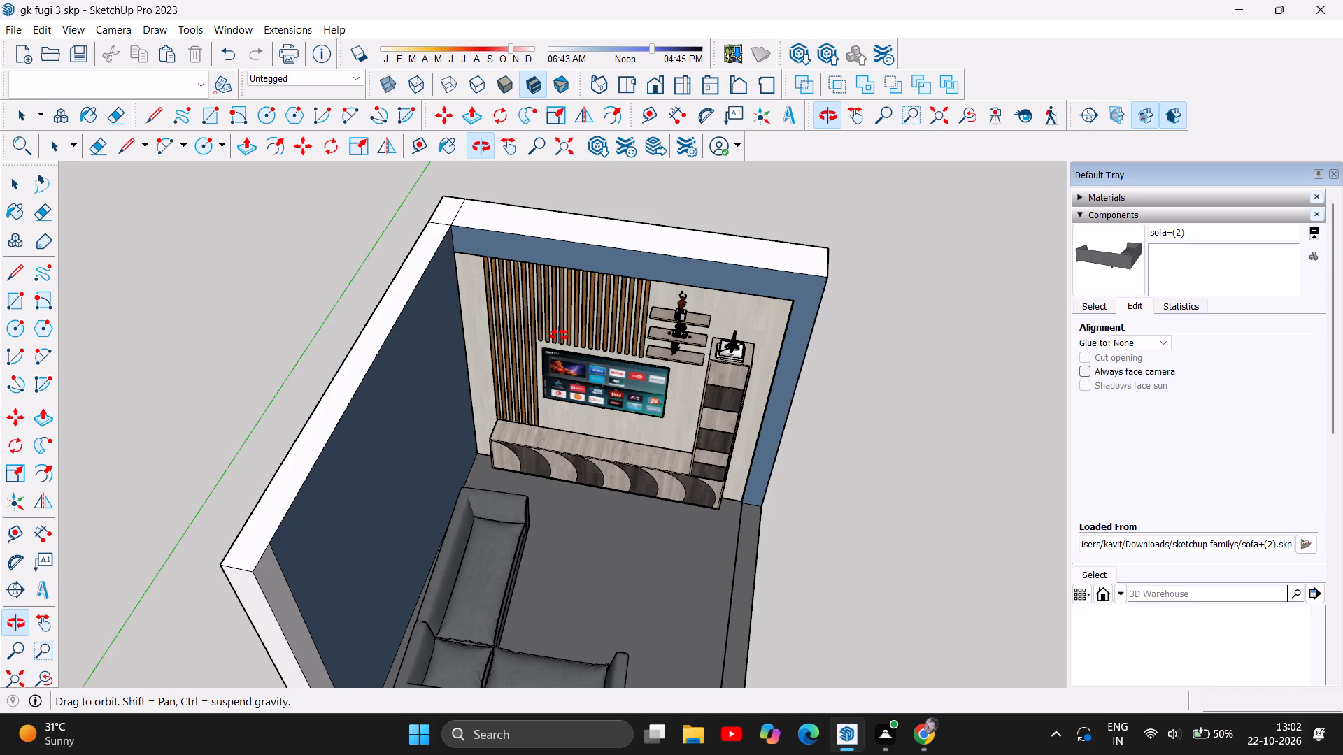
scroll(784, 350, "down", 4)
scroll(677, 542, "up", 2)
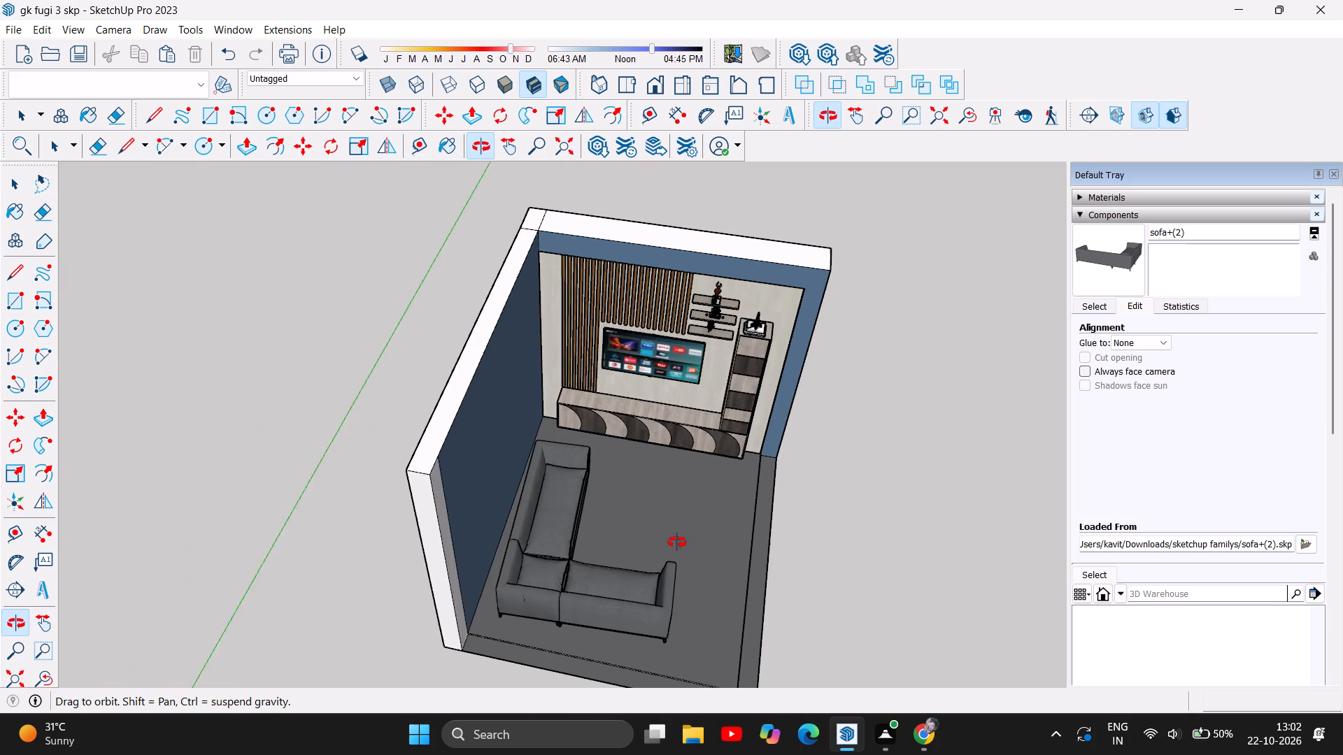
Examine the TV wall from the front, including the slats, television, patterned console and tall cabinet, together with the sectional sofa.
scroll(677, 542, "up", 1)
scroll(597, 145, "up", 3)
left_click_drag(720, 436, 736, 304)
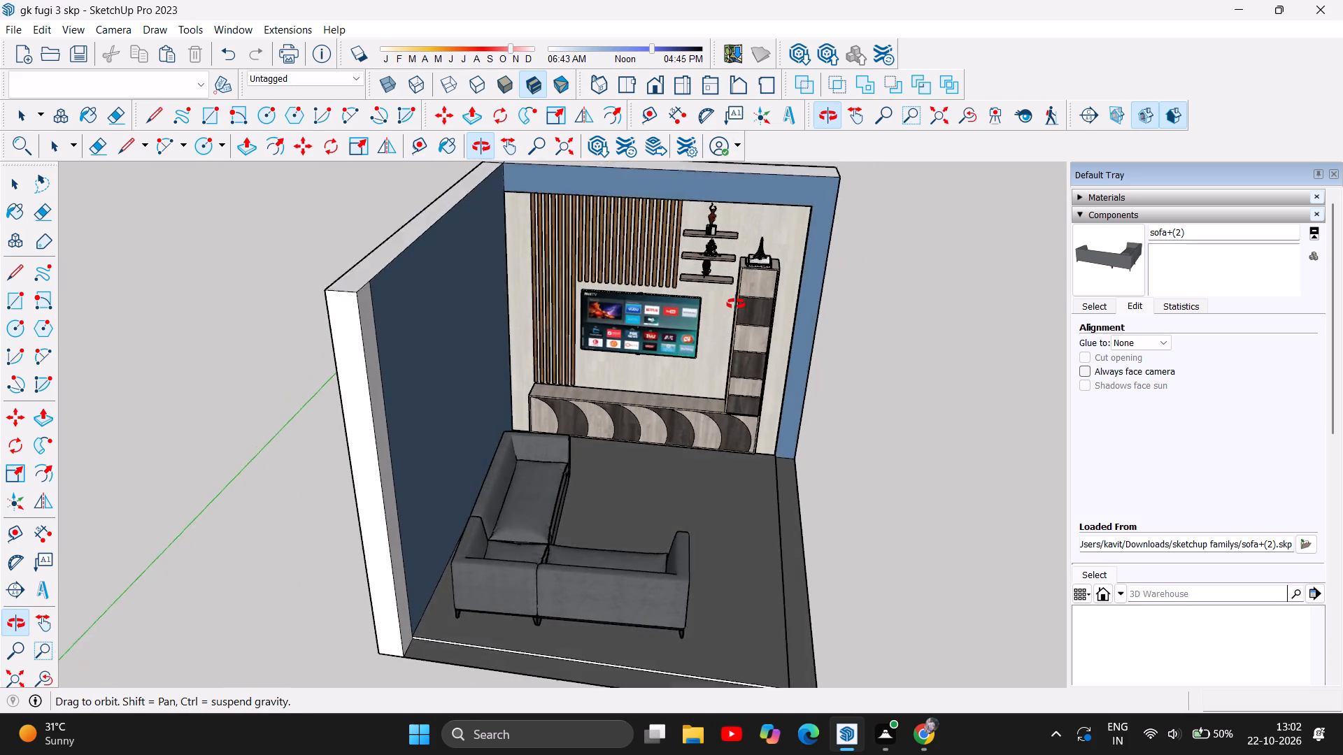
left_click_drag(736, 304, 732, 300)
scroll(837, 244, "up", 2)
scroll(732, 382, "up", 2)
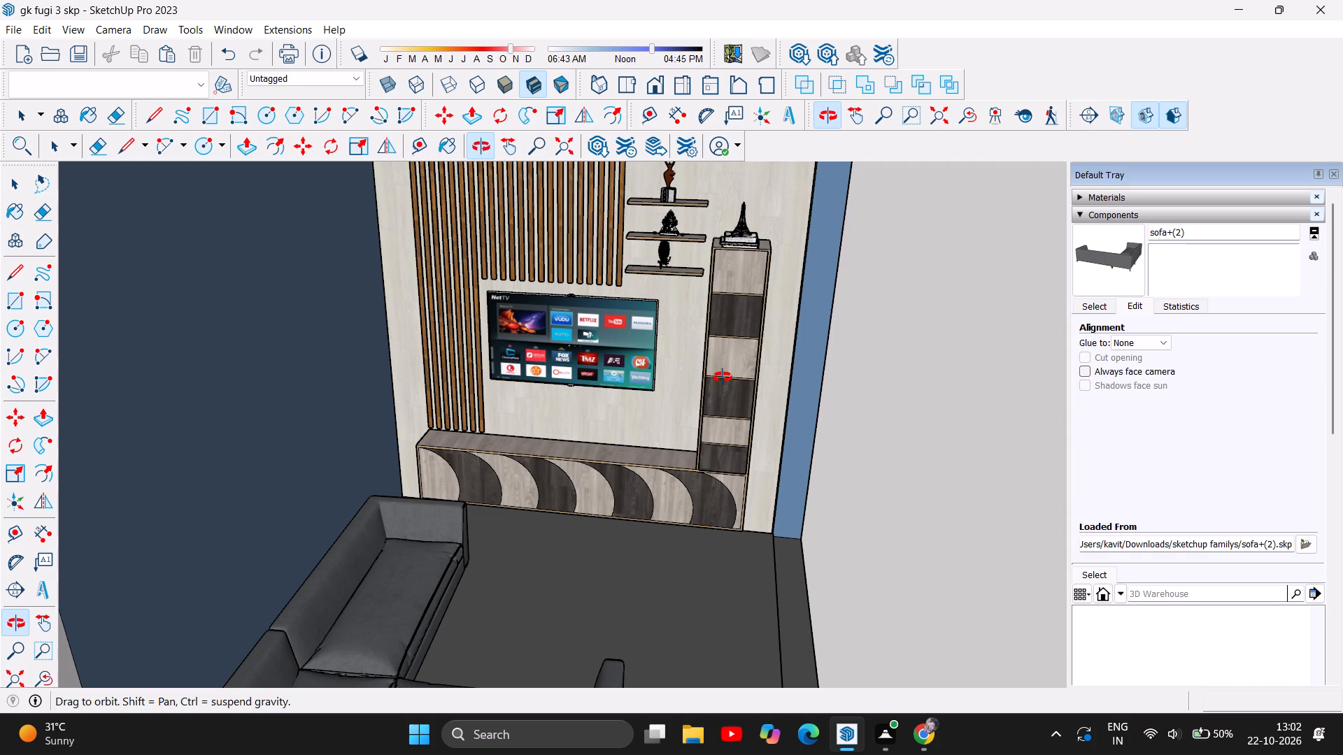
scroll(564, 469, "down", 2)
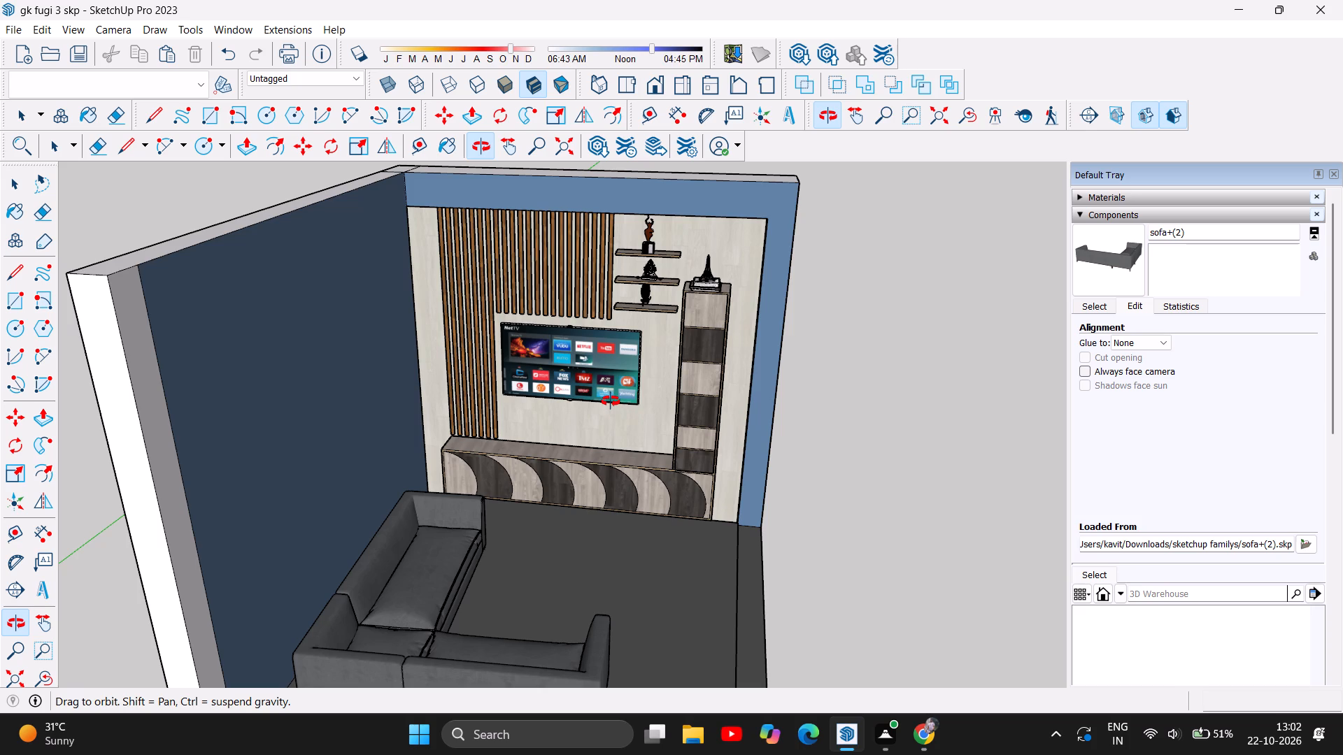
scroll(705, 468, "up", 1)
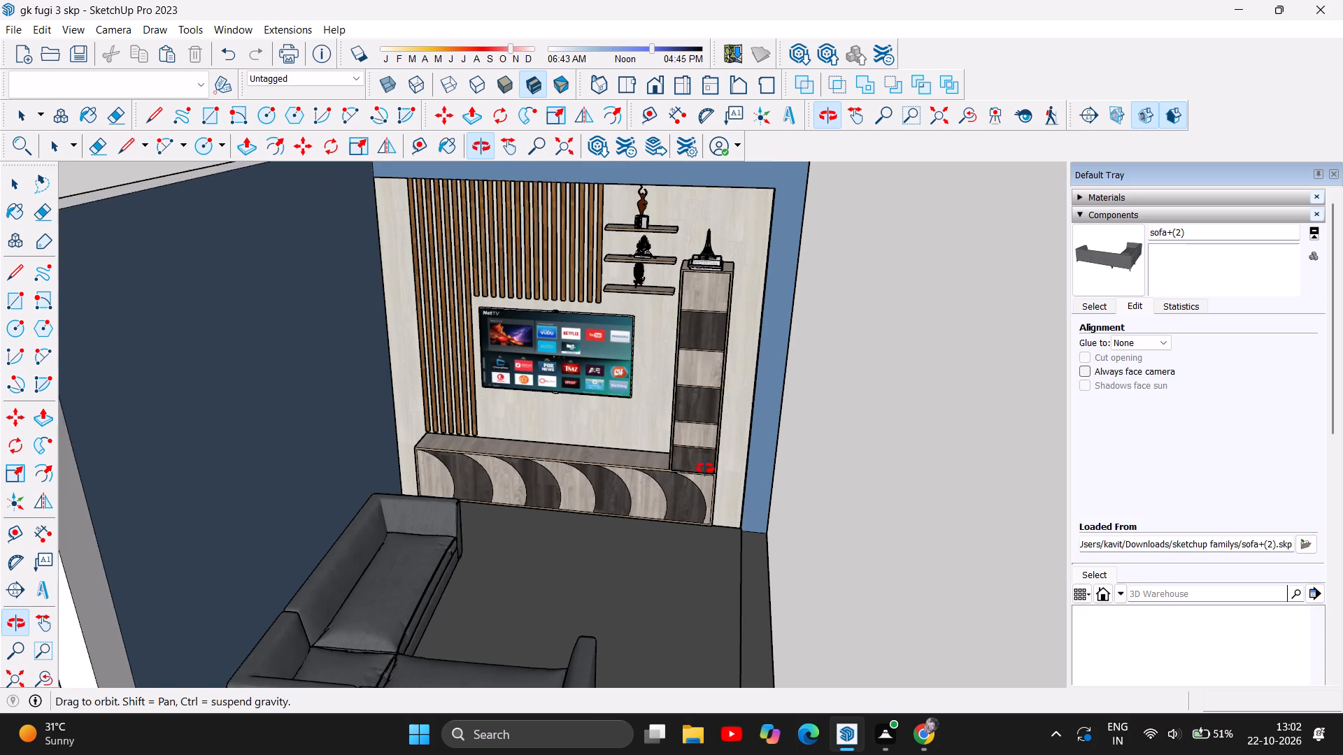
scroll(705, 468, "up", 1)
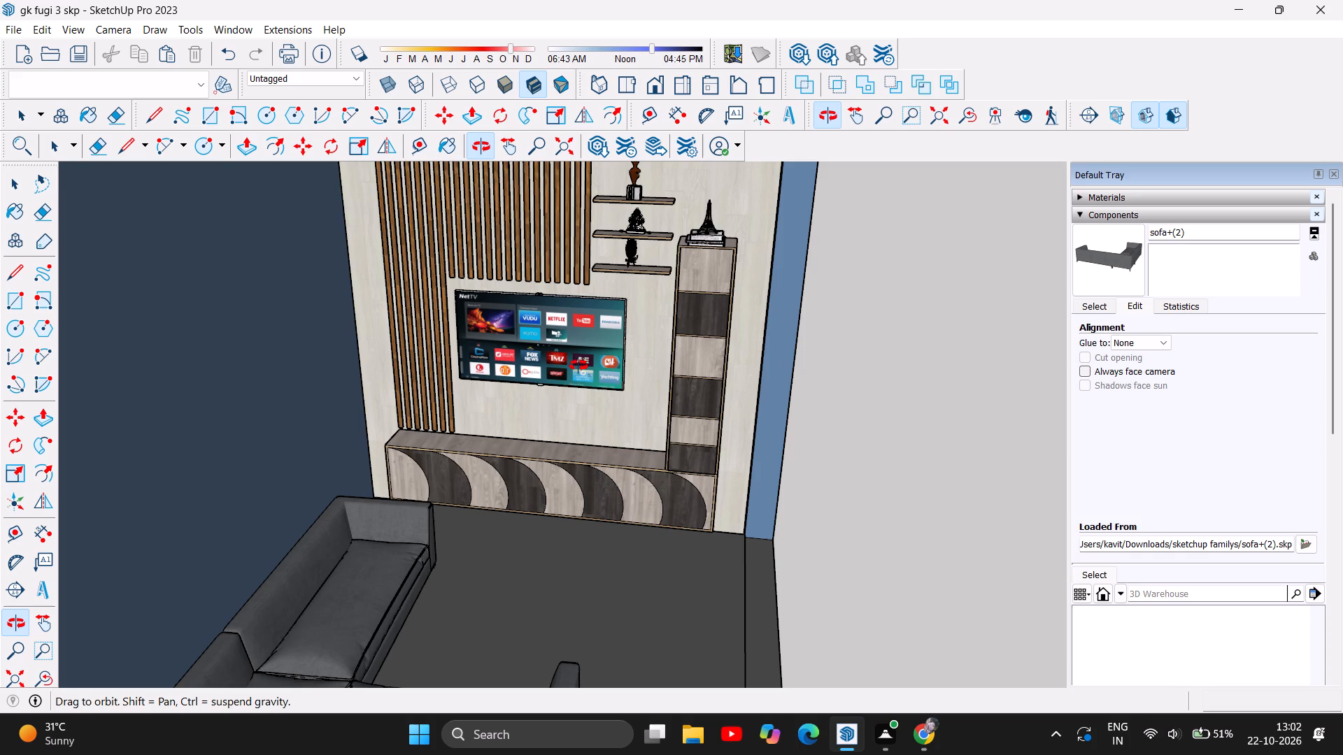
scroll(676, 417, "down", 2)
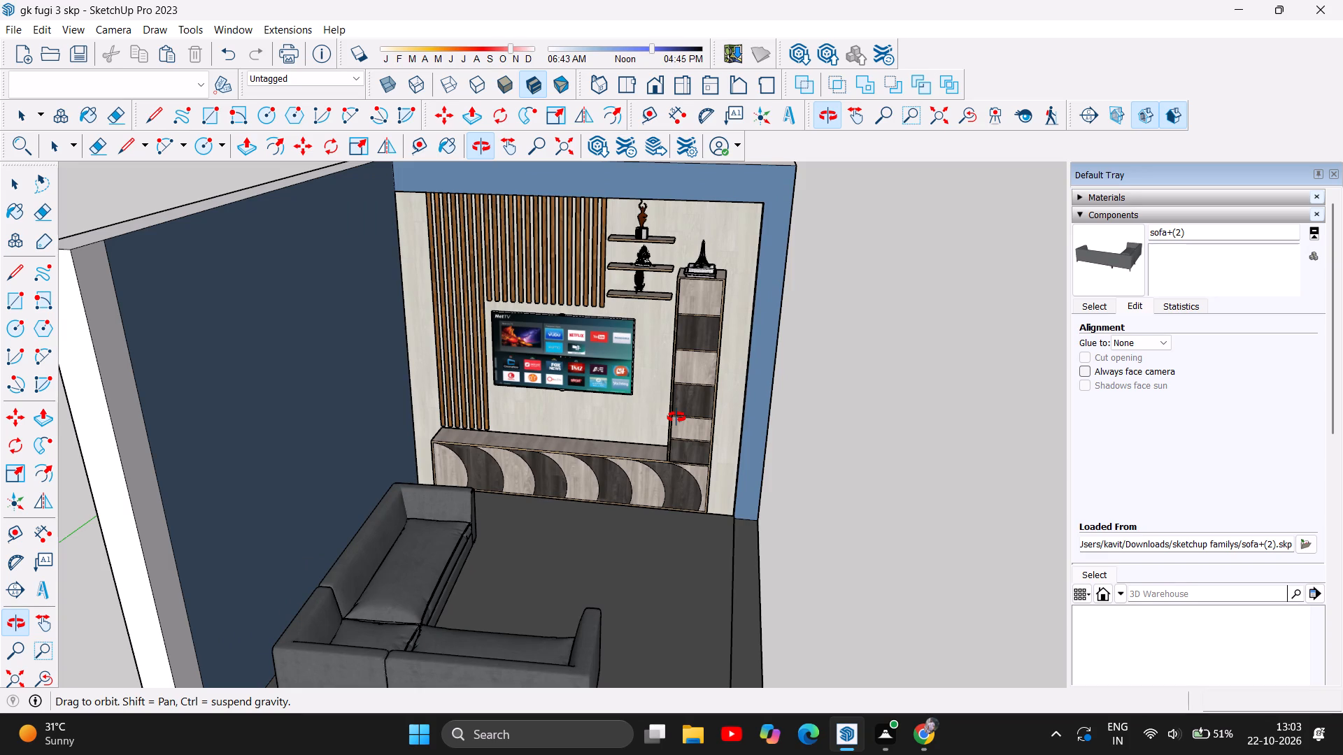
scroll(687, 401, "down", 2)
scroll(669, 568, "up", 3)
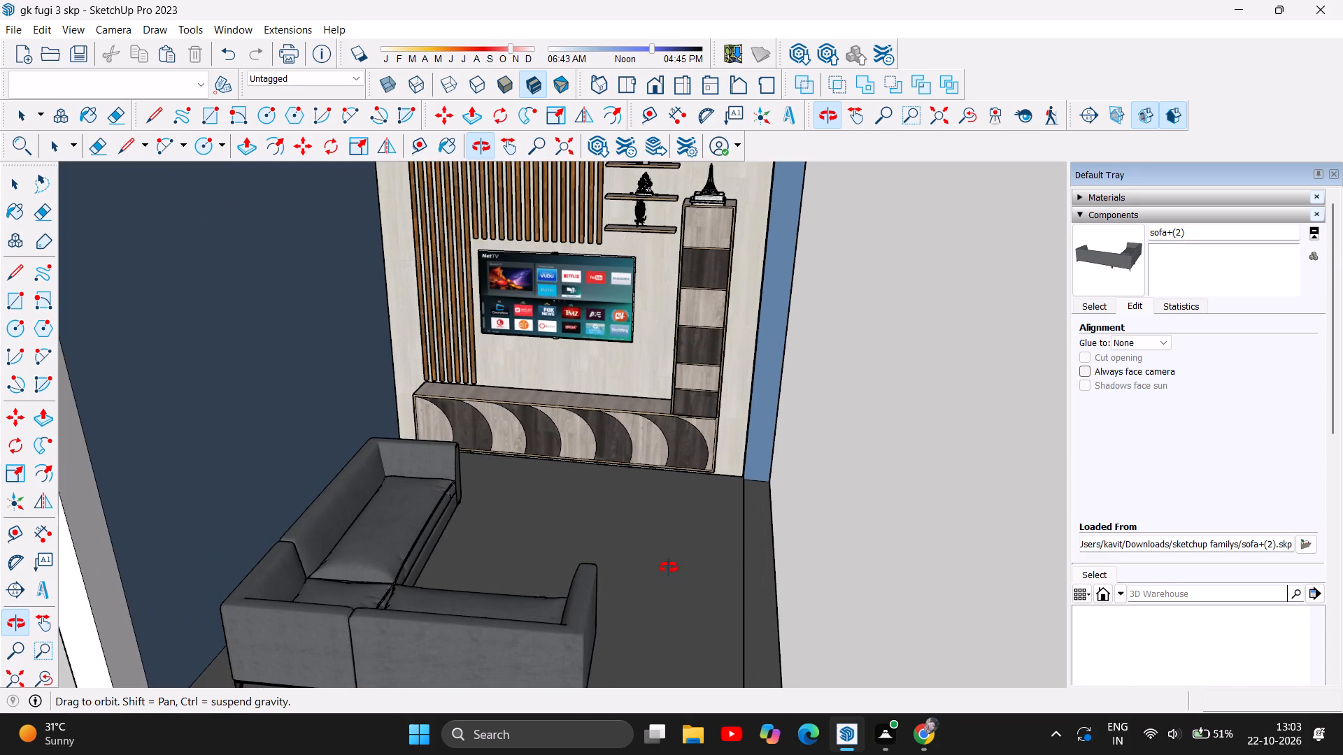
Examine the wall unit from an angle, focusing on the wooden slats, the floating shelves and their decor, and the cabinet top.
left_click_drag(782, 562, 599, 514)
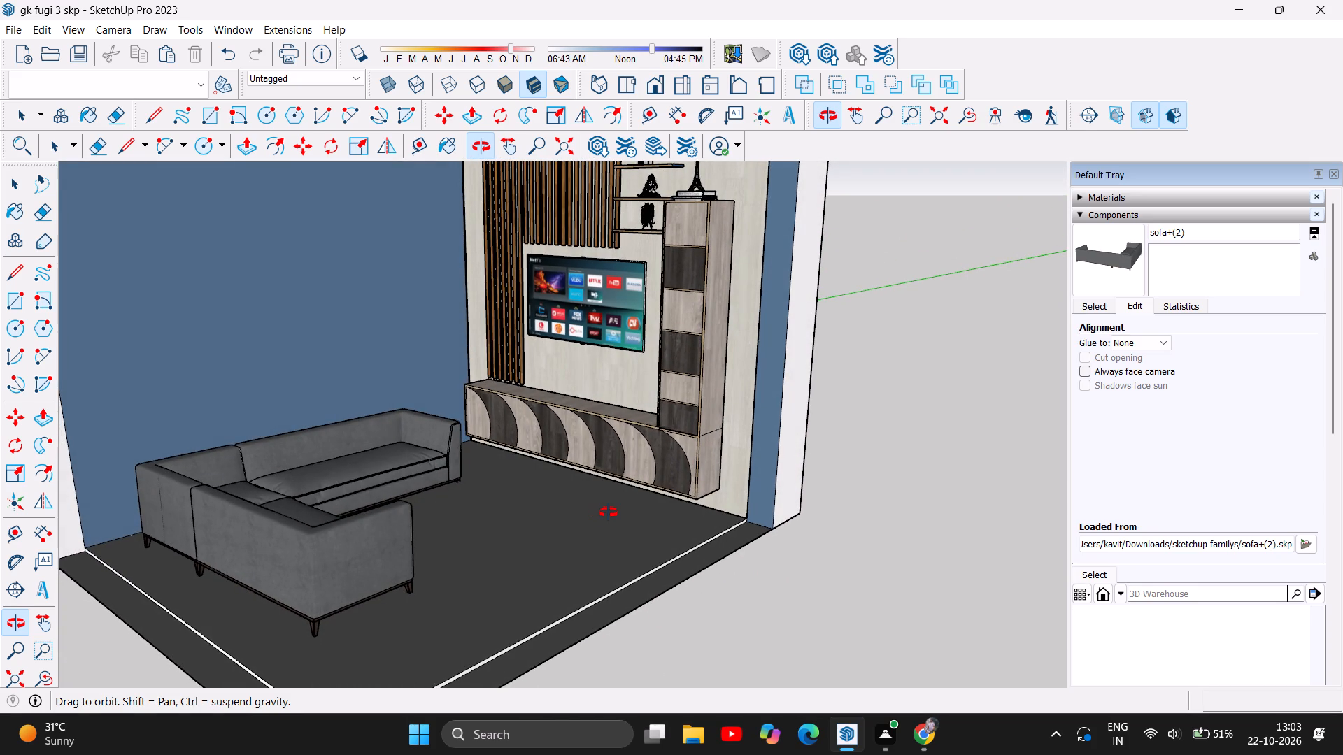
left_click_drag(637, 503, 618, 517)
scroll(684, 553, "down", 5)
scroll(594, 306, "up", 4)
scroll(732, 404, "up", 2)
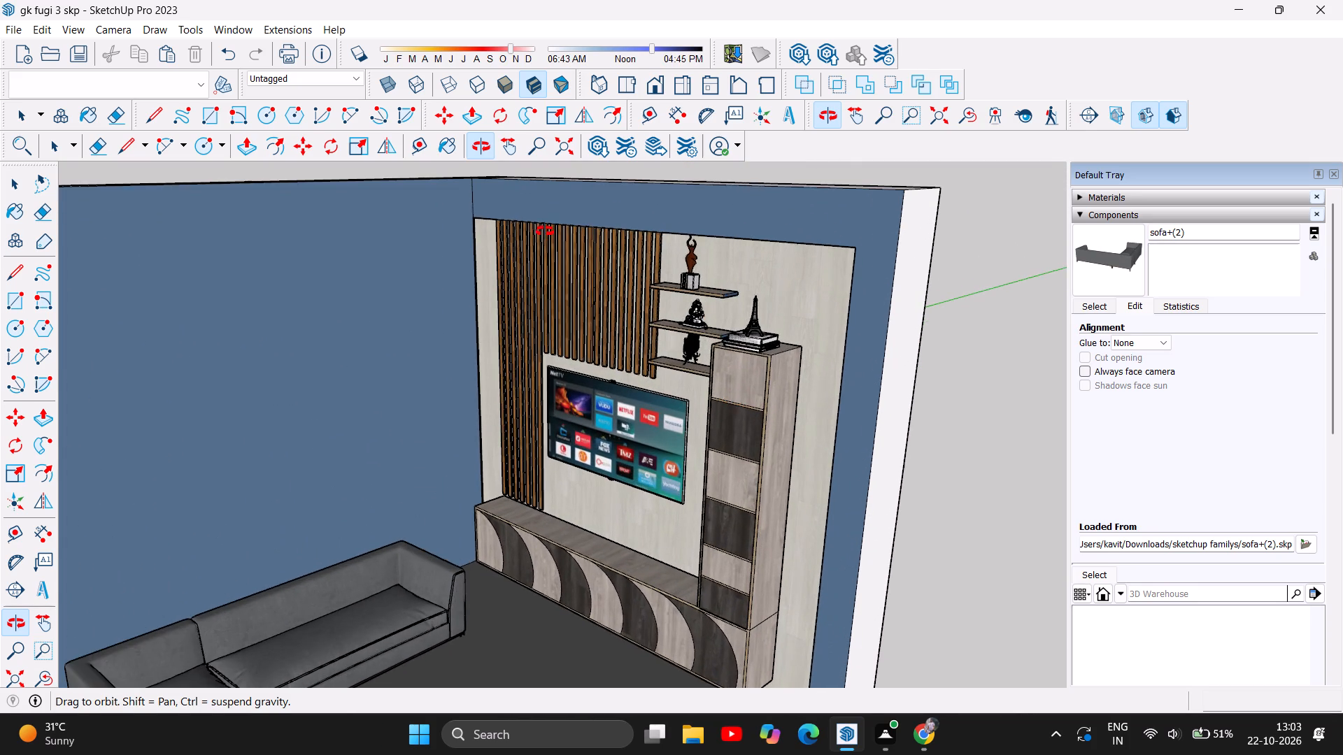
scroll(578, 281, "up", 5)
scroll(704, 282, "up", 2)
scroll(803, 320, "down", 2)
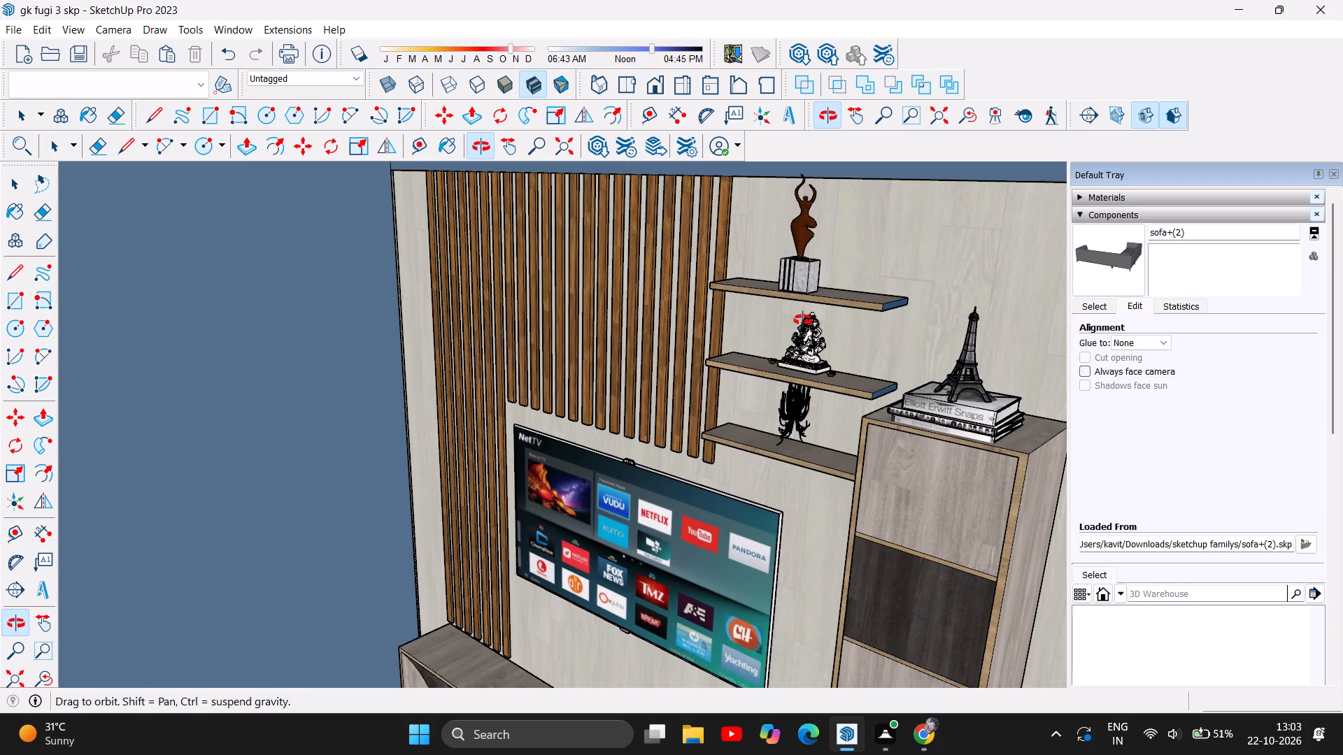
scroll(906, 426, "up", 3)
scroll(890, 353, "down", 2)
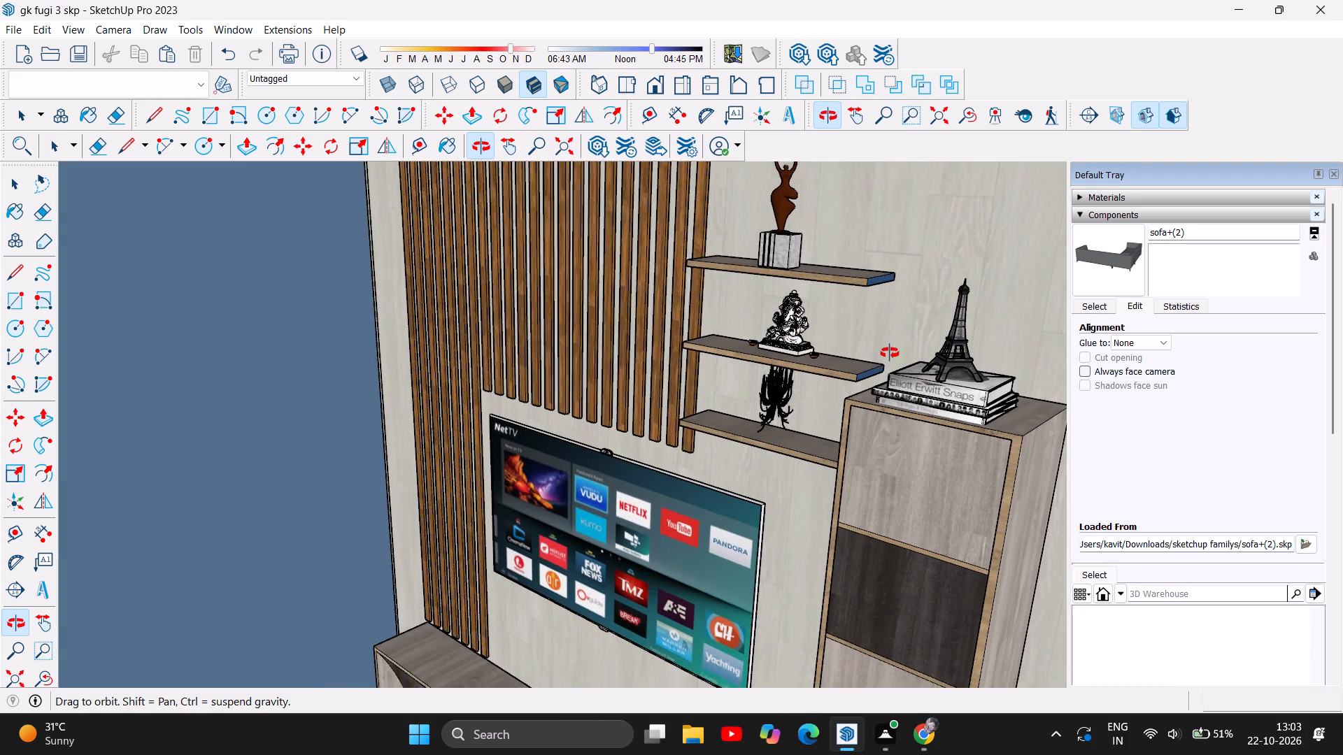
scroll(890, 353, "down", 1)
scroll(718, 361, "down", 3)
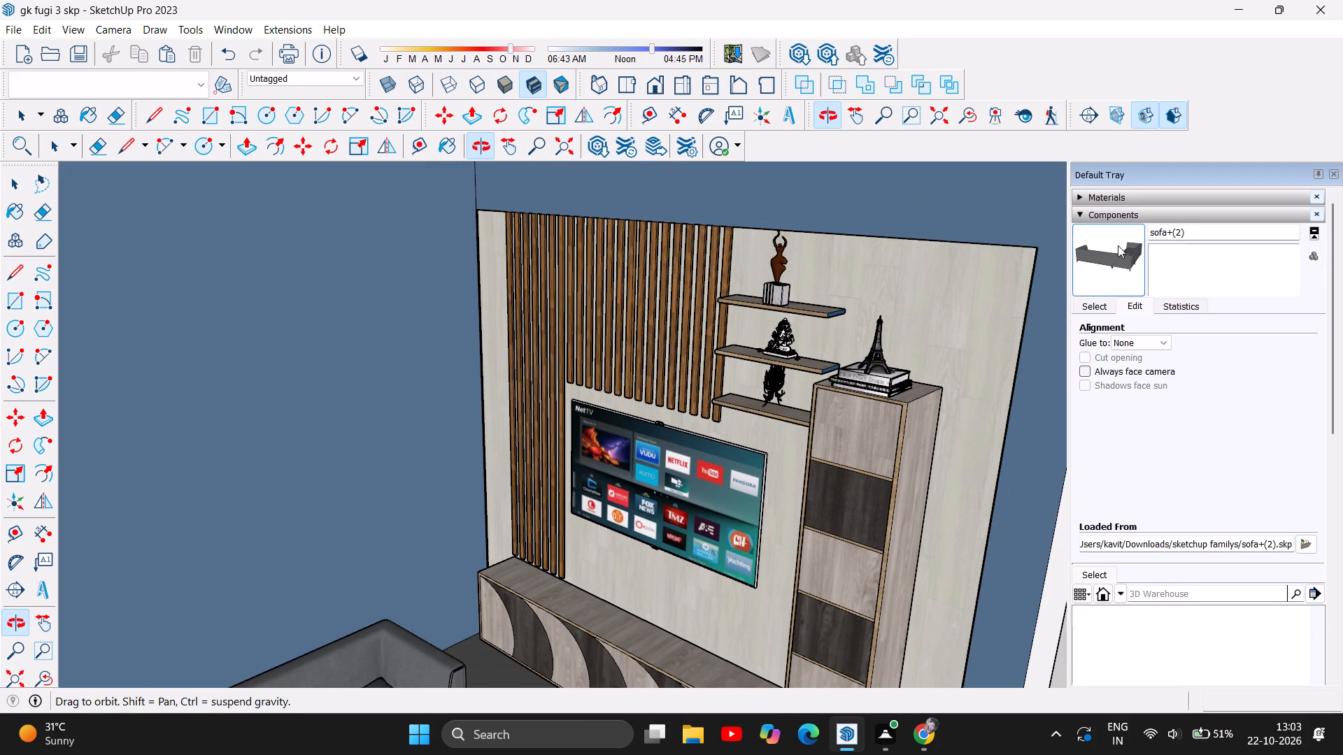
Browse the components already in the model, looking through the decor, furniture and material thumbnails.
left_click(1271, 236)
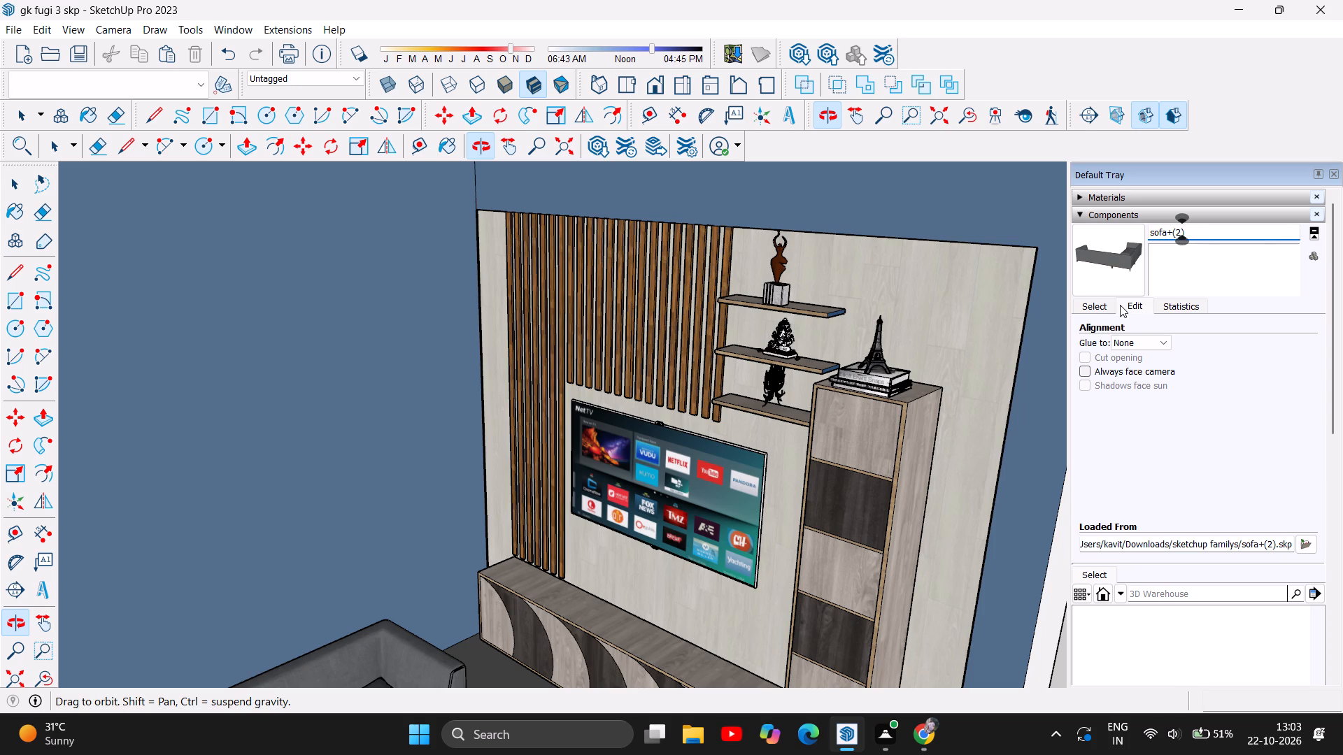
left_click(1090, 308)
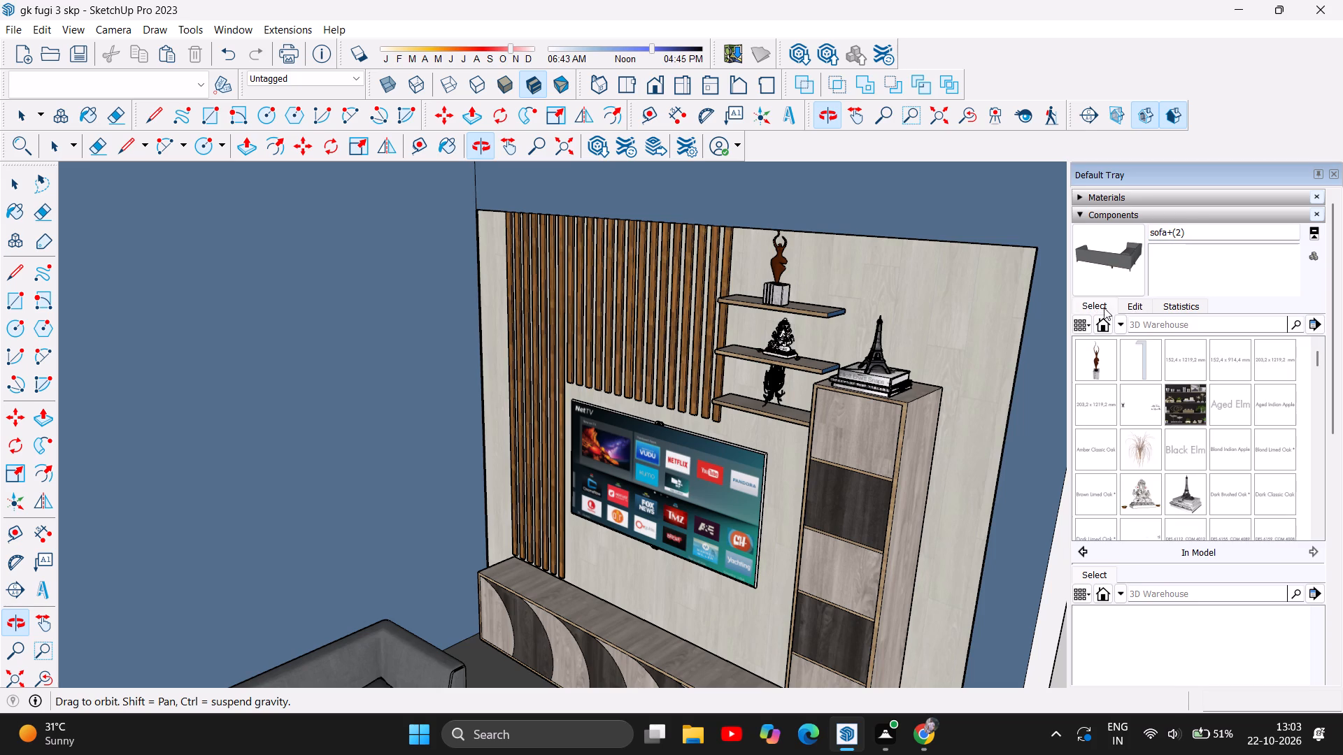
scroll(1167, 488, "down", 5)
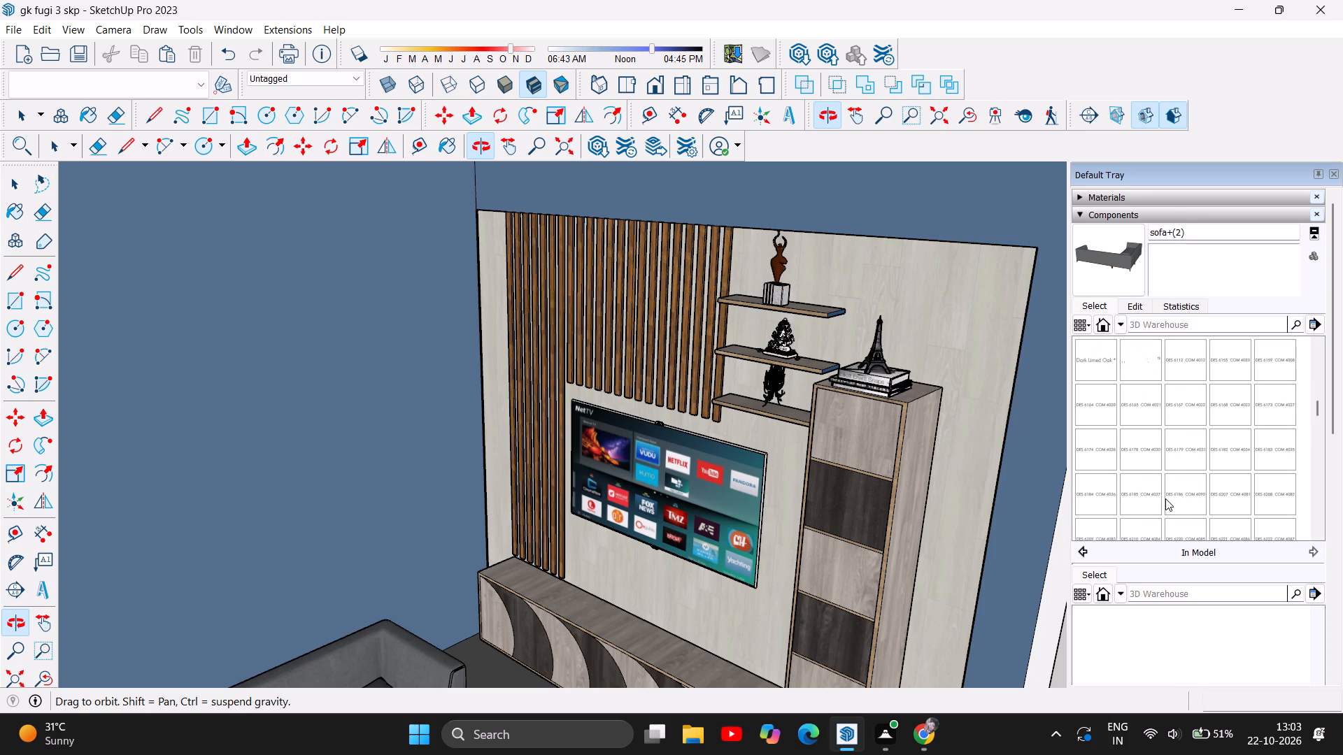
scroll(1165, 498, "down", 4)
scroll(1165, 498, "up", 1)
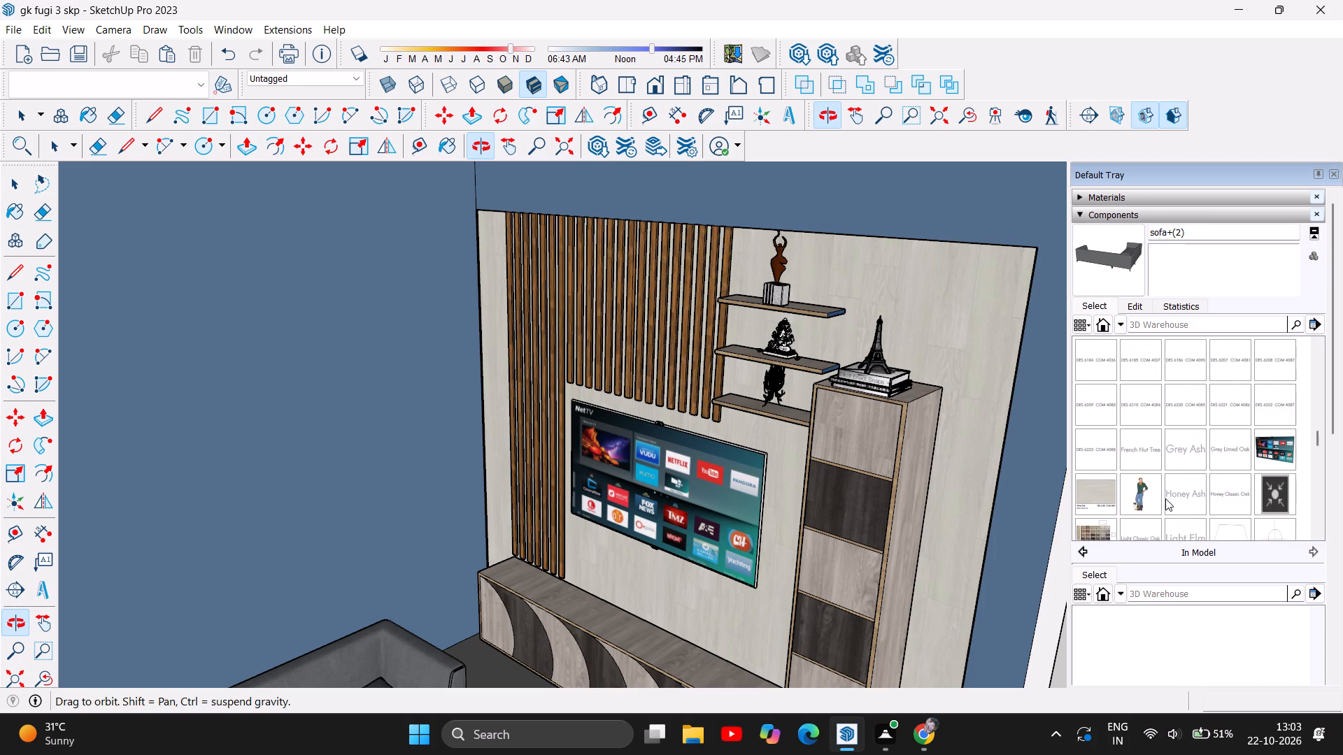
scroll(1165, 498, "down", 3)
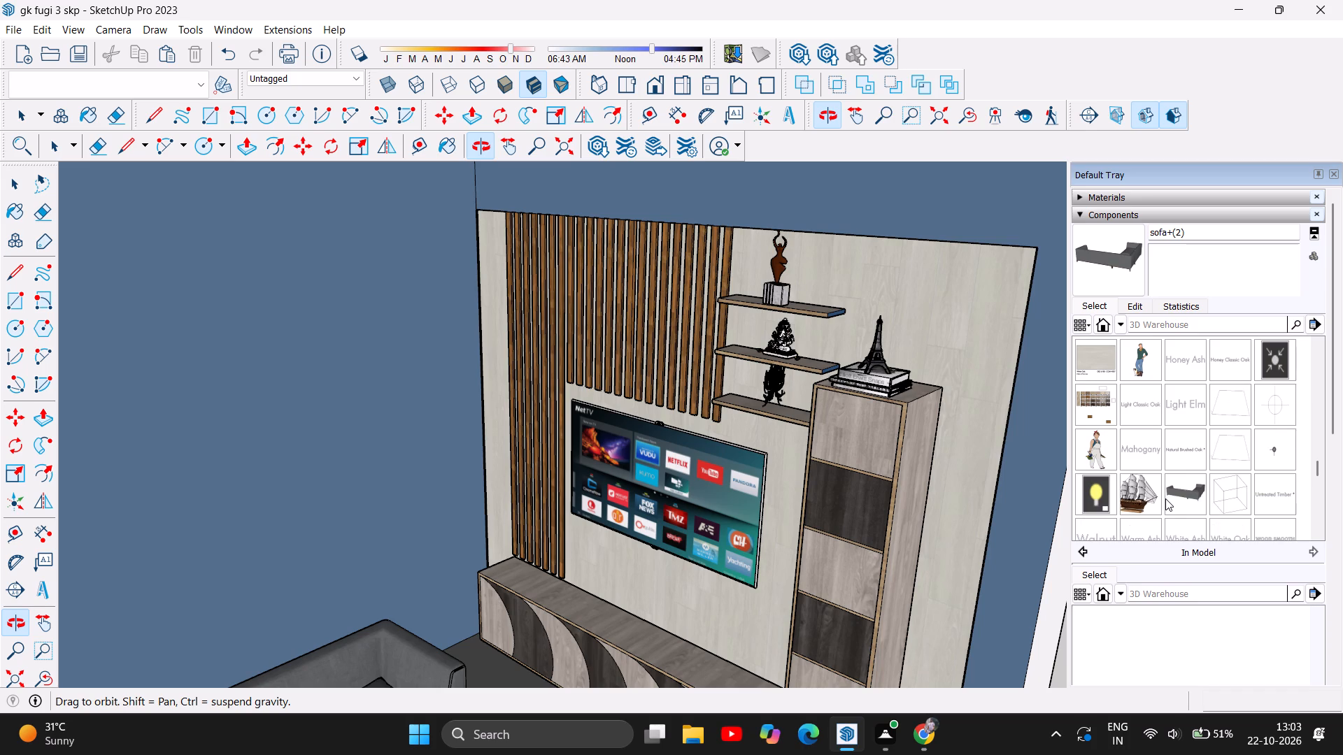
scroll(1165, 498, "down", 3)
scroll(1165, 498, "up", 1)
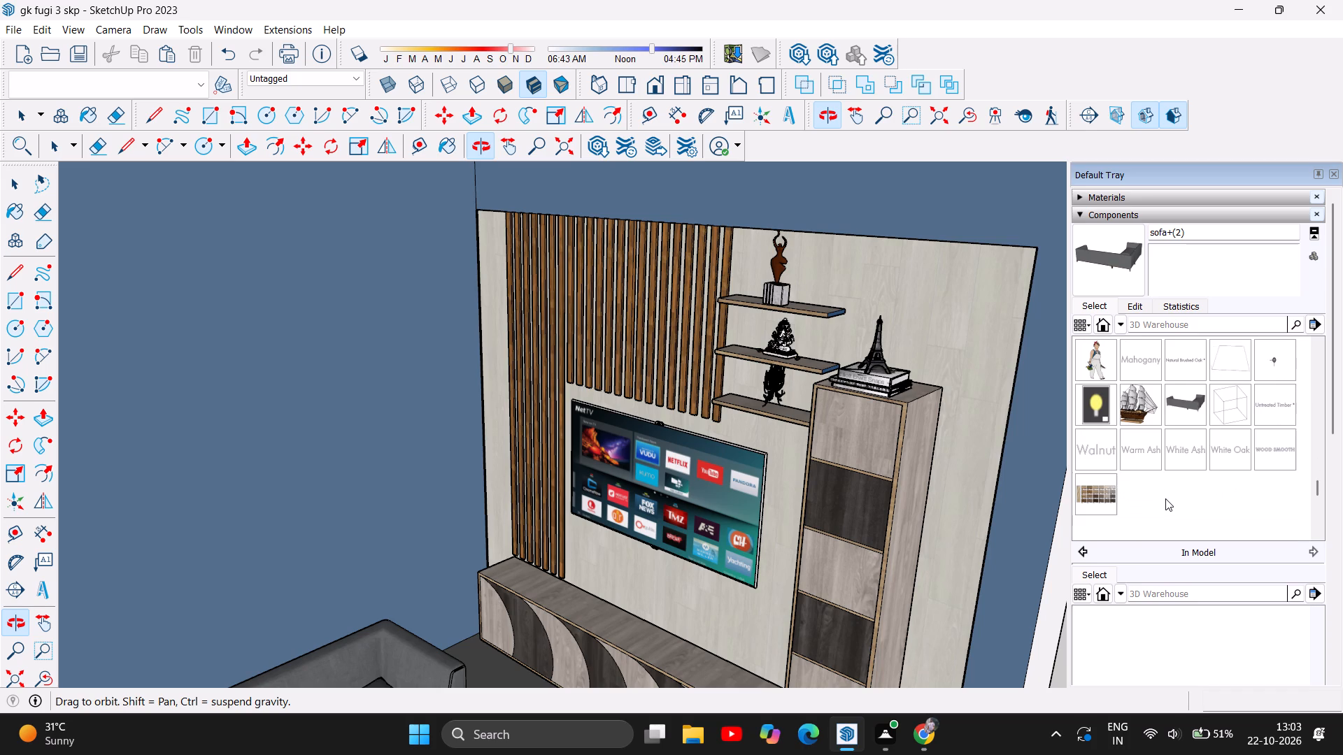
scroll(1165, 498, "up", 1)
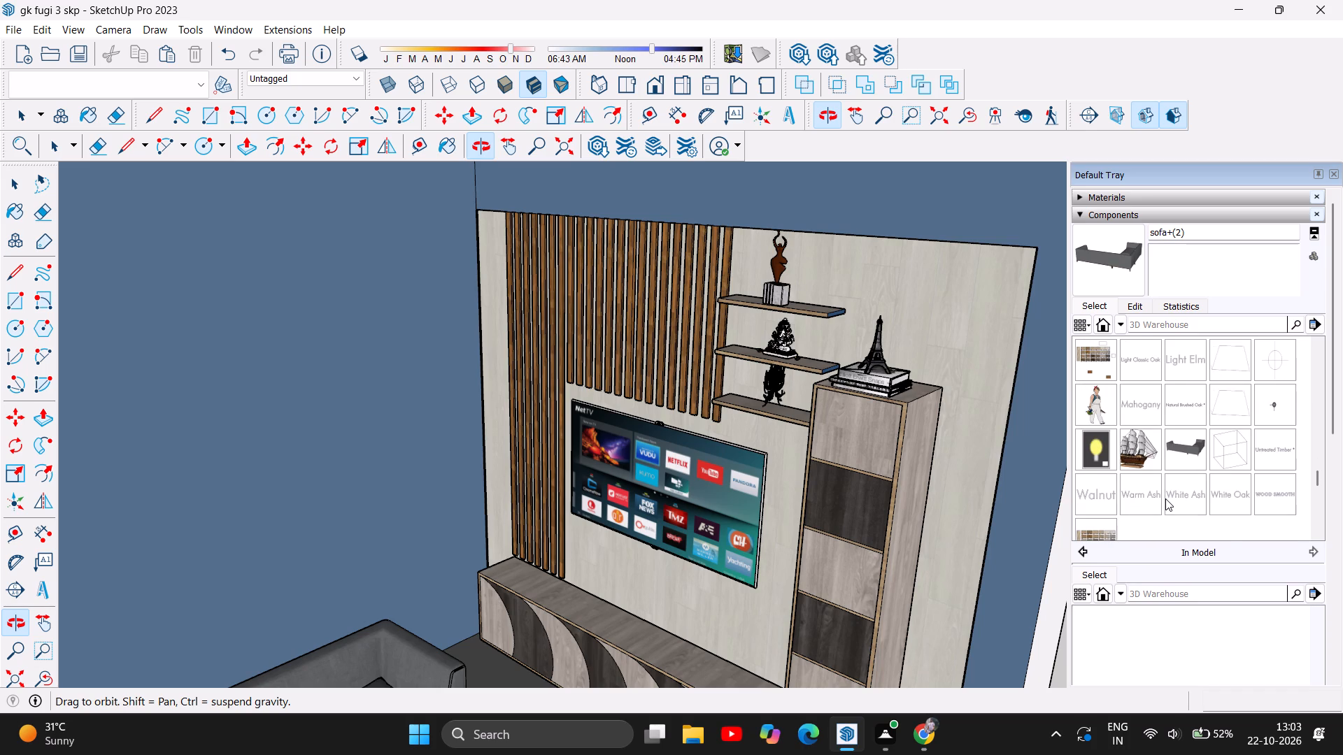
scroll(1165, 498, "up", 3)
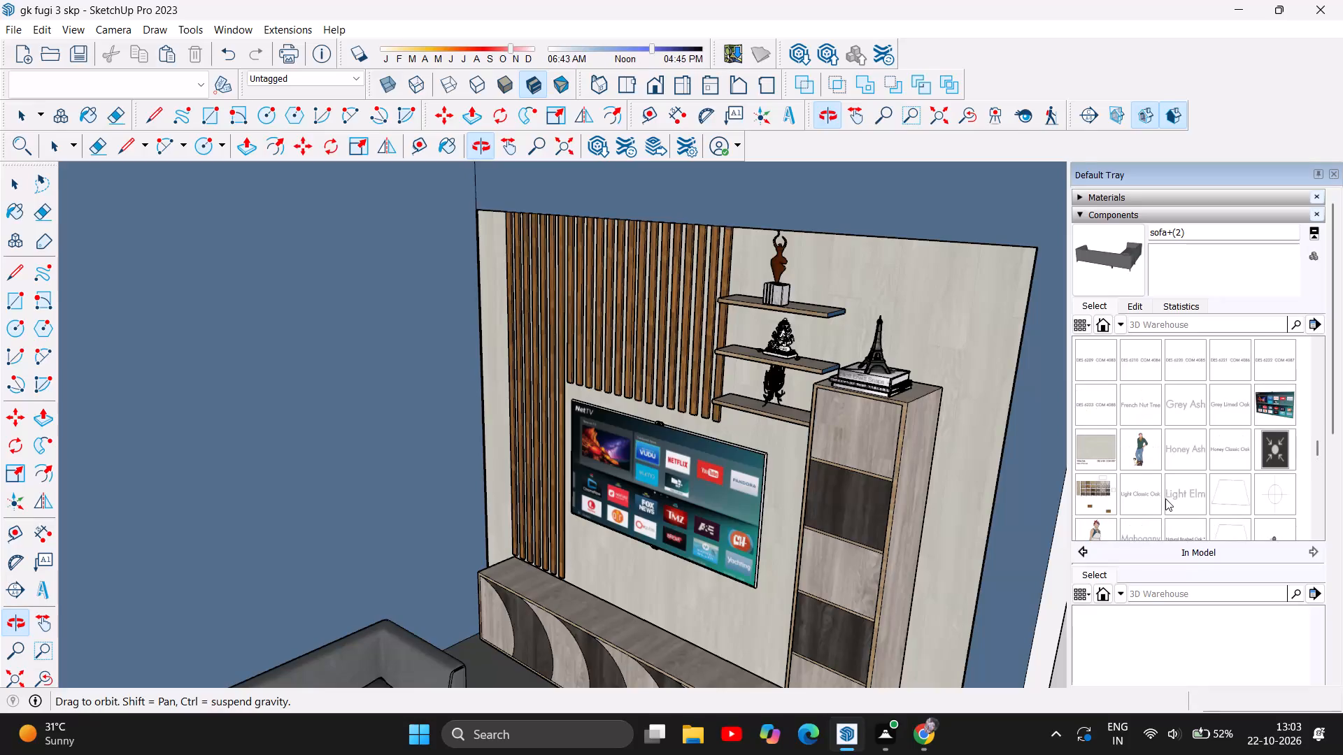
scroll(1165, 498, "up", 2)
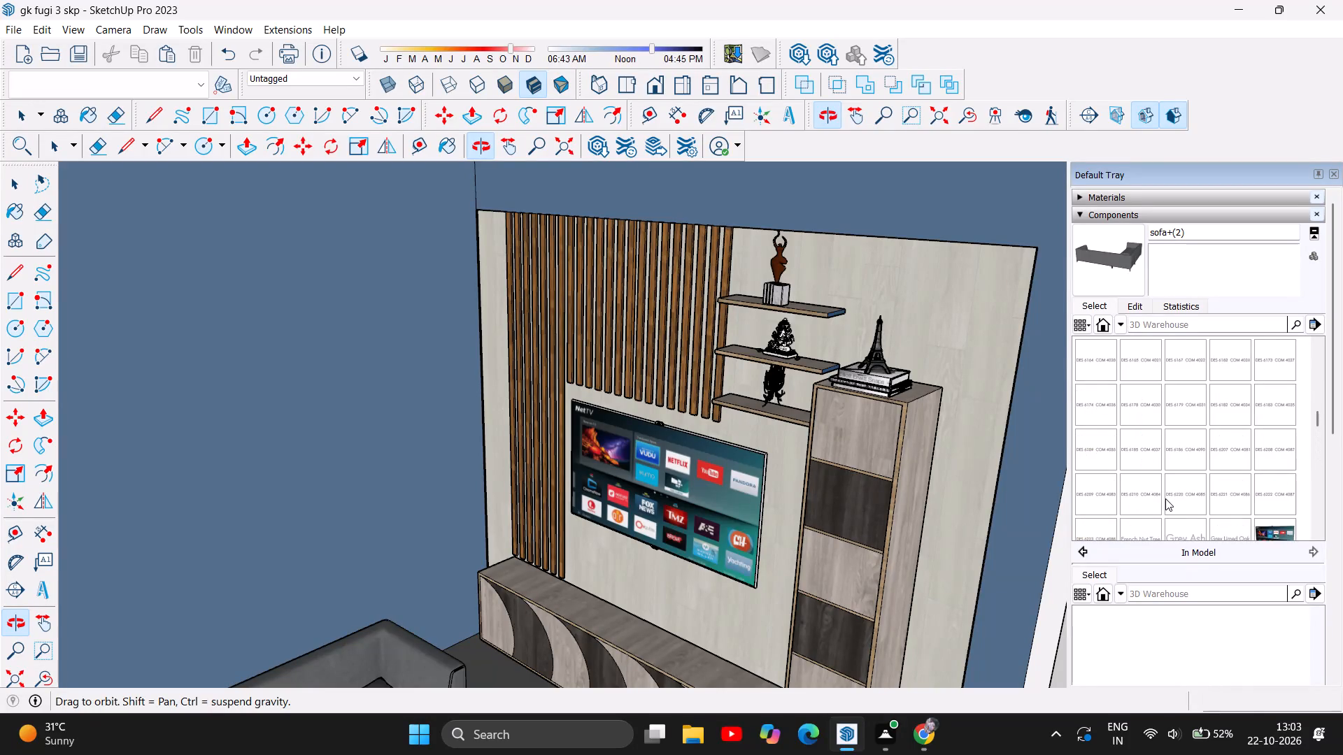
scroll(1165, 498, "up", 6)
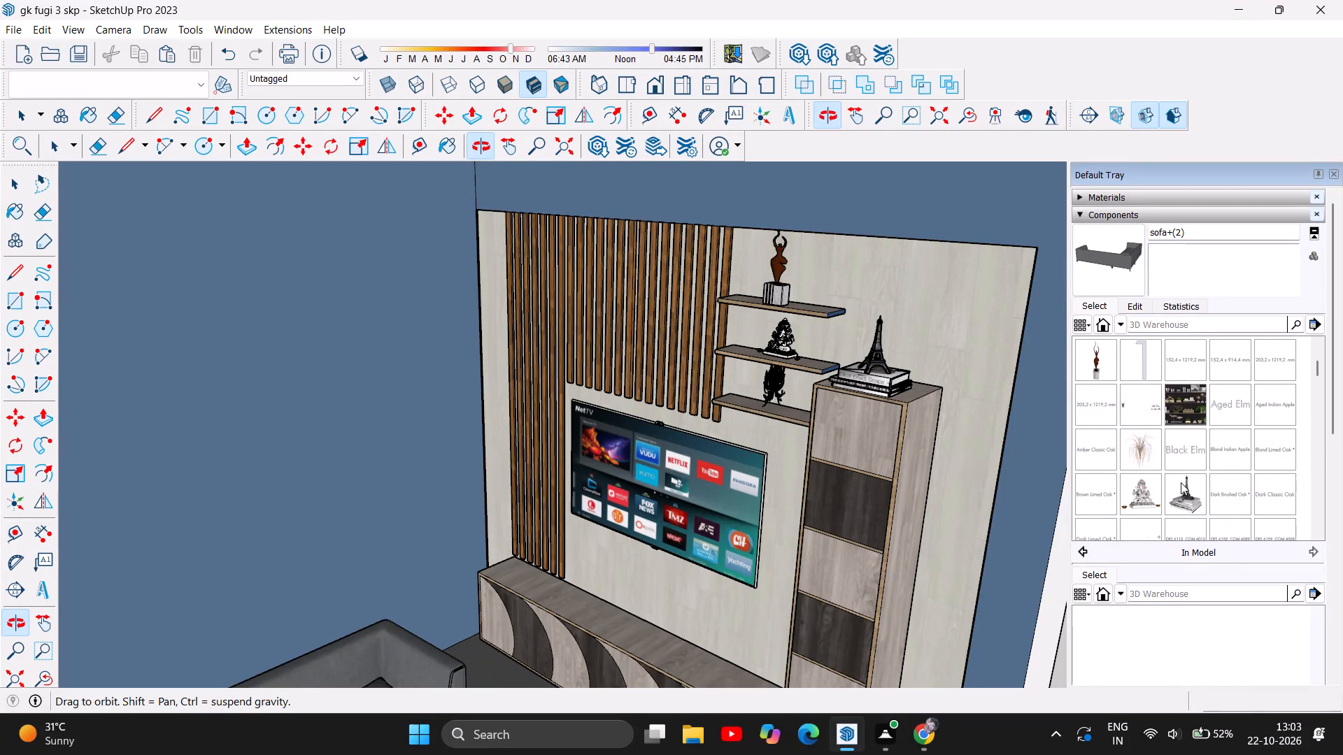
scroll(1181, 482, "up", 4)
scroll(1207, 379, "up", 2)
scroll(1207, 379, "down", 2)
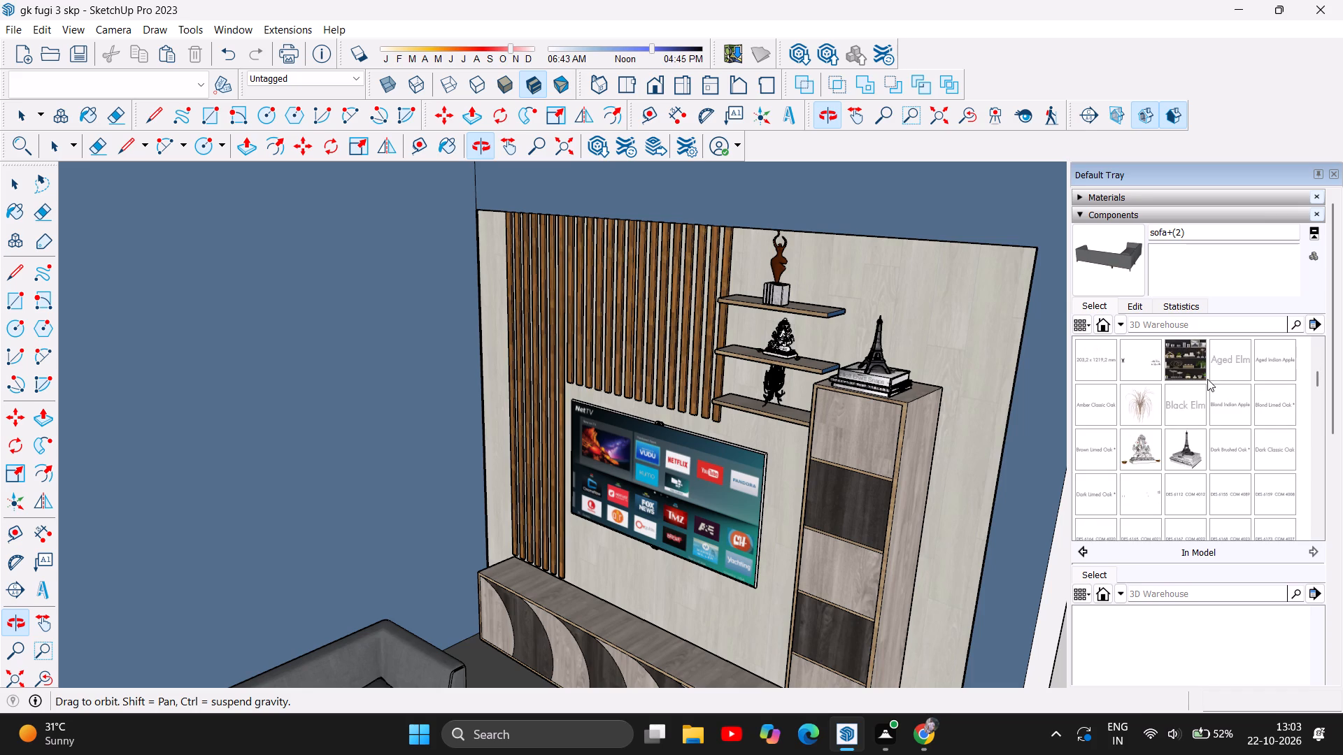
scroll(1207, 379, "down", 1)
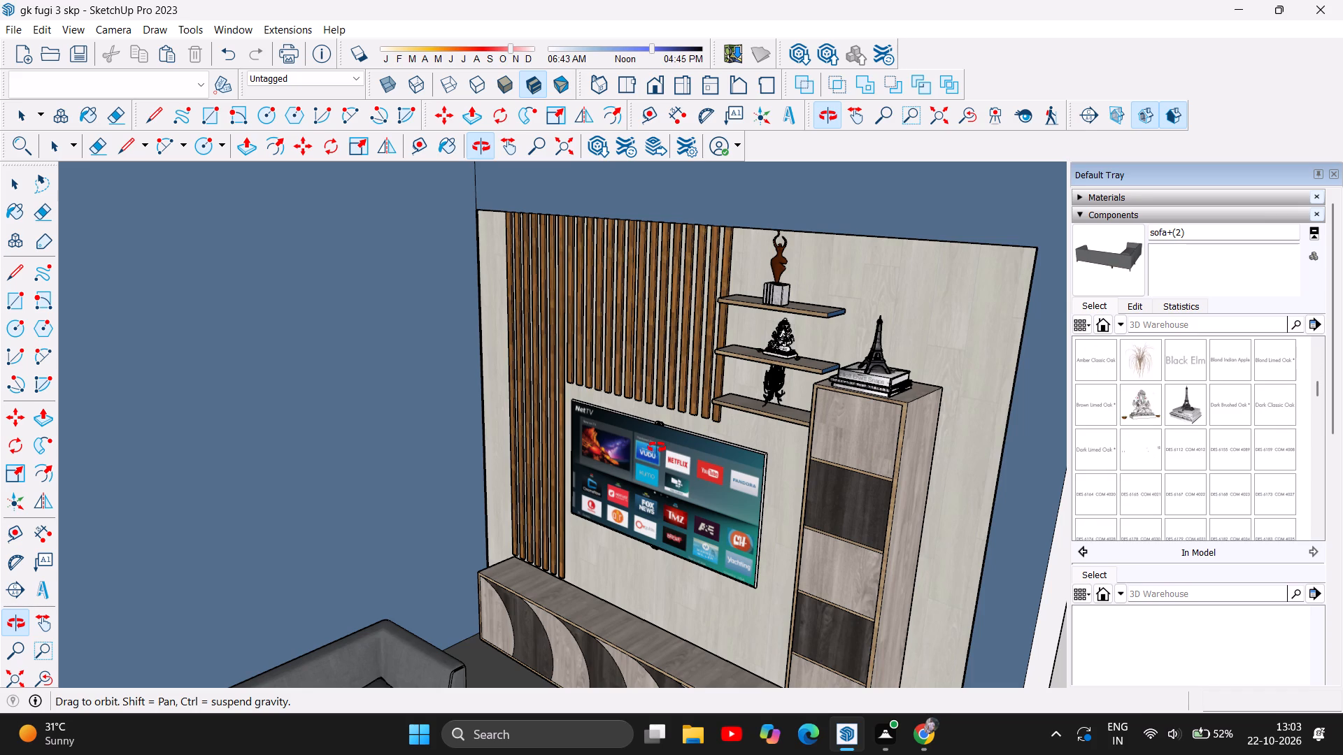
Examine the whole room from its open corner, then the television screen up close.
scroll(440, 288, "down", 3)
scroll(862, 295, "down", 1)
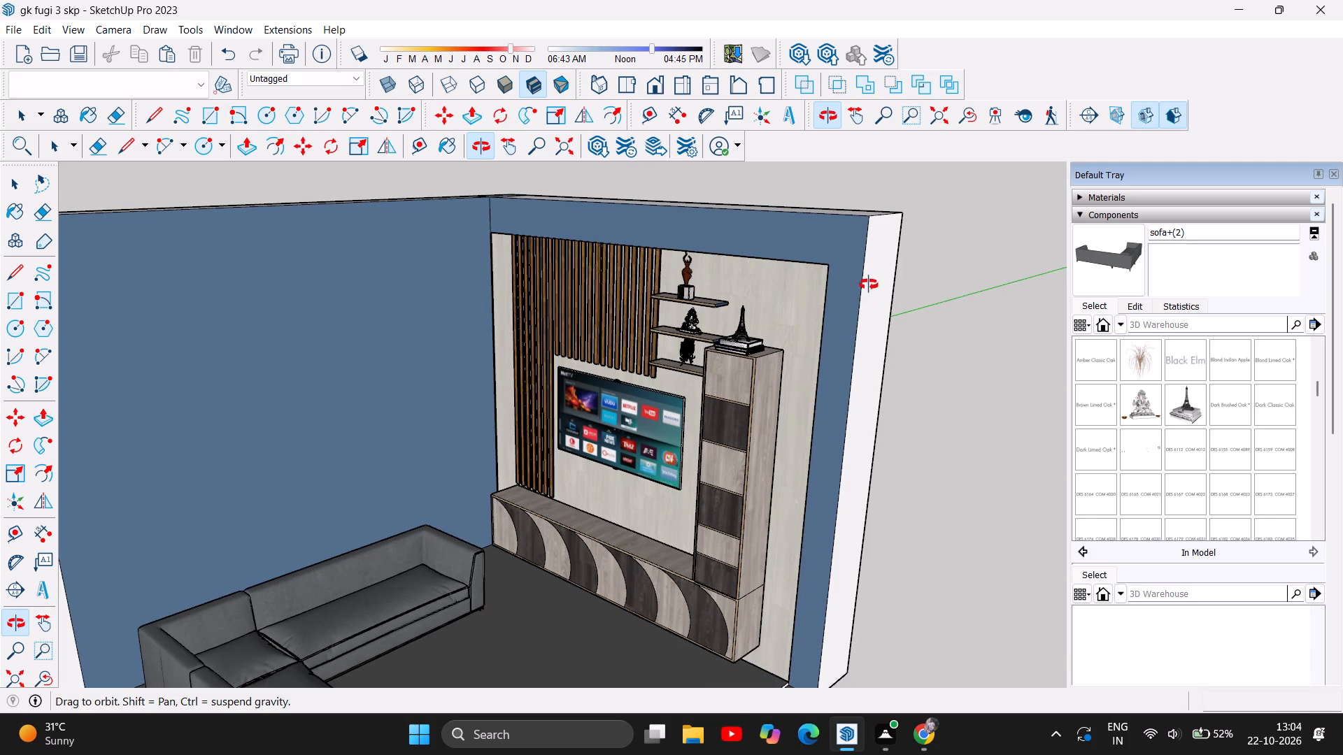
scroll(869, 285, "down", 1)
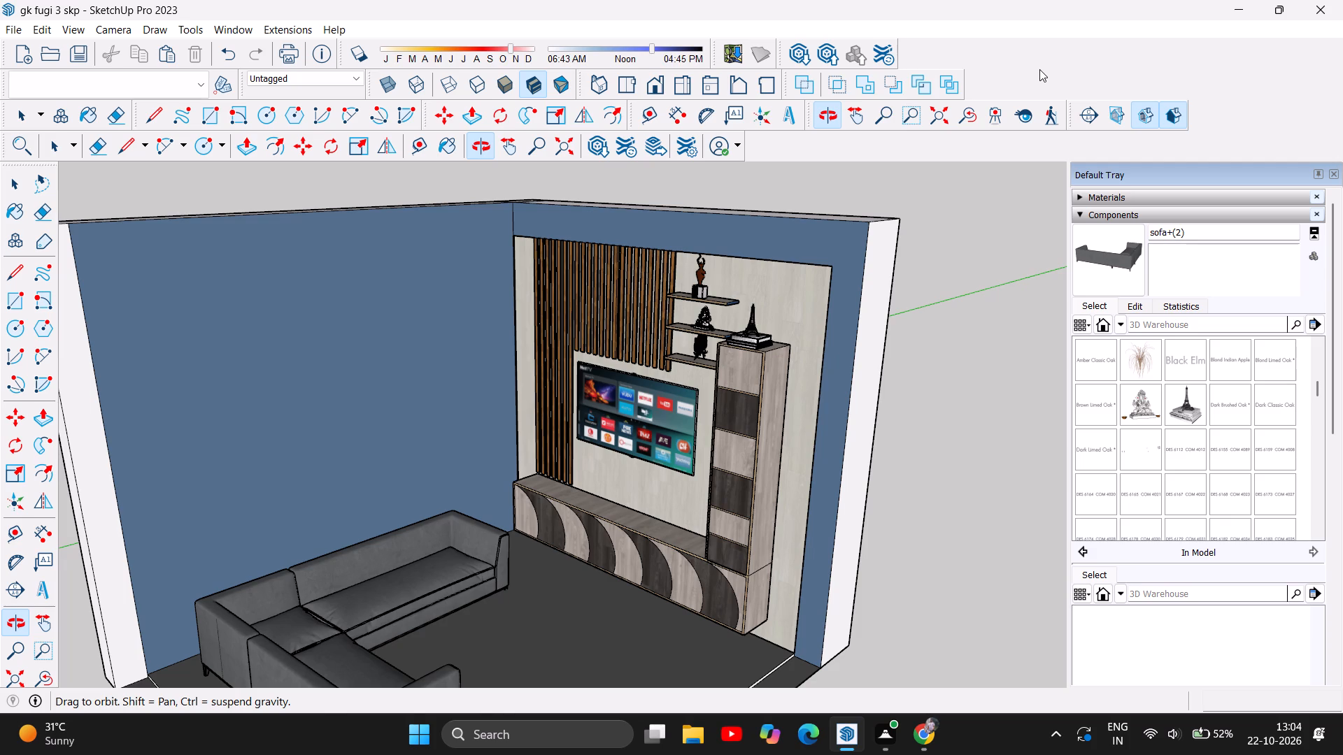
scroll(237, 384, "down", 6)
scroll(462, 558, "up", 2)
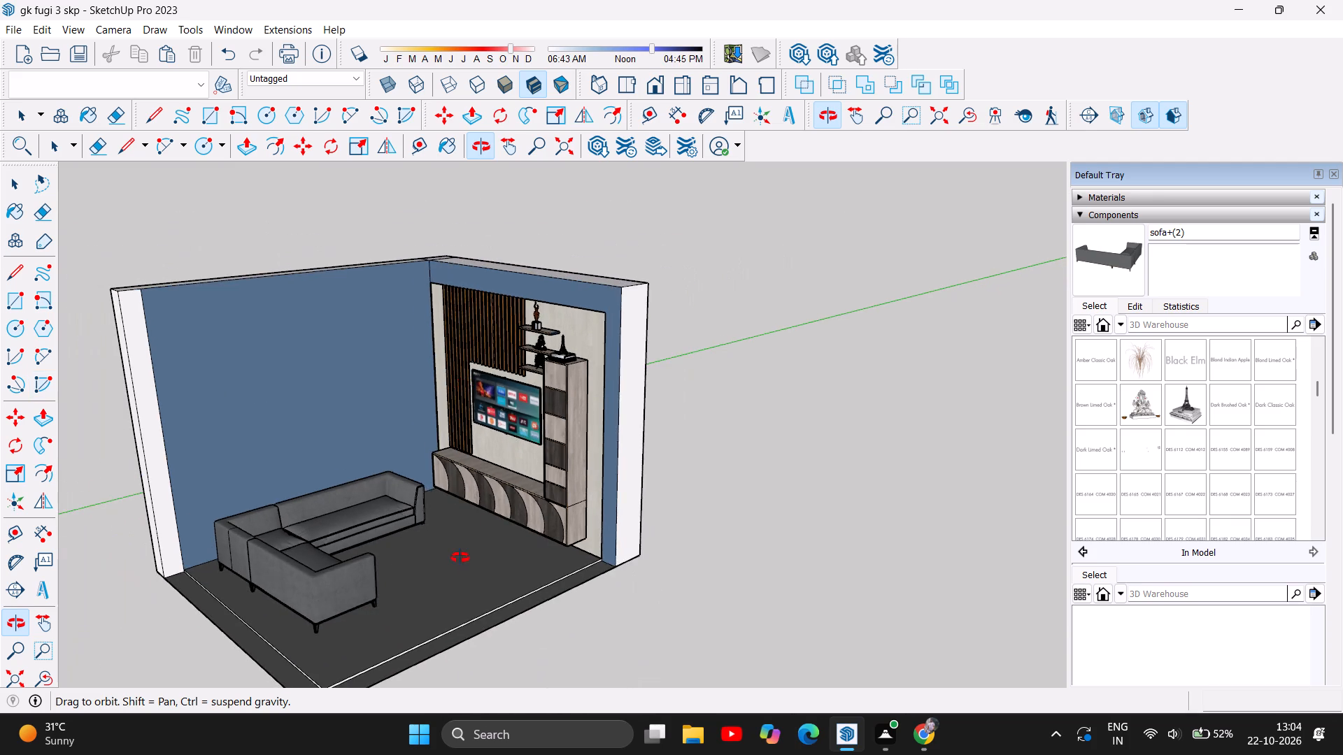
scroll(460, 558, "up", 2)
scroll(820, 388, "up", 1)
scroll(902, 422, "down", 5)
scroll(290, 294, "up", 5)
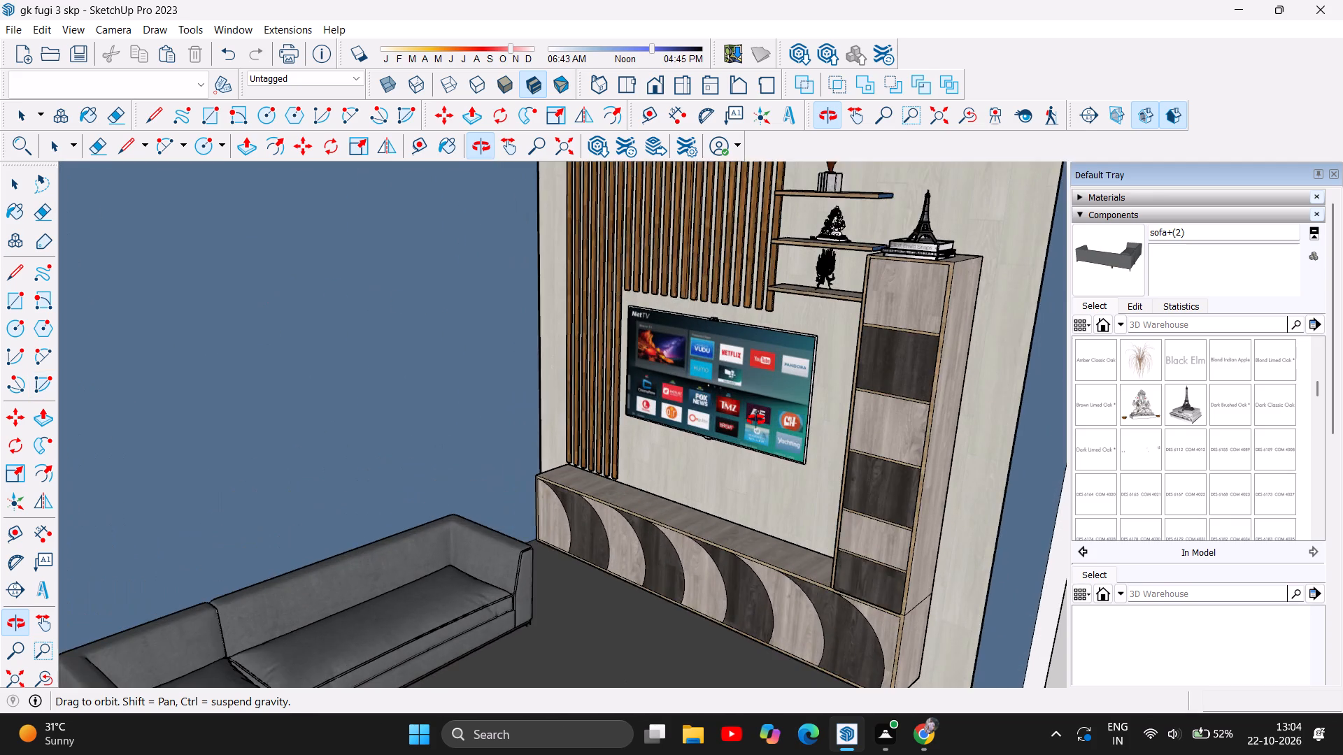
scroll(756, 420, "up", 2)
scroll(843, 355, "up", 6)
scroll(599, 338, "up", 14)
scroll(638, 419, "down", 2)
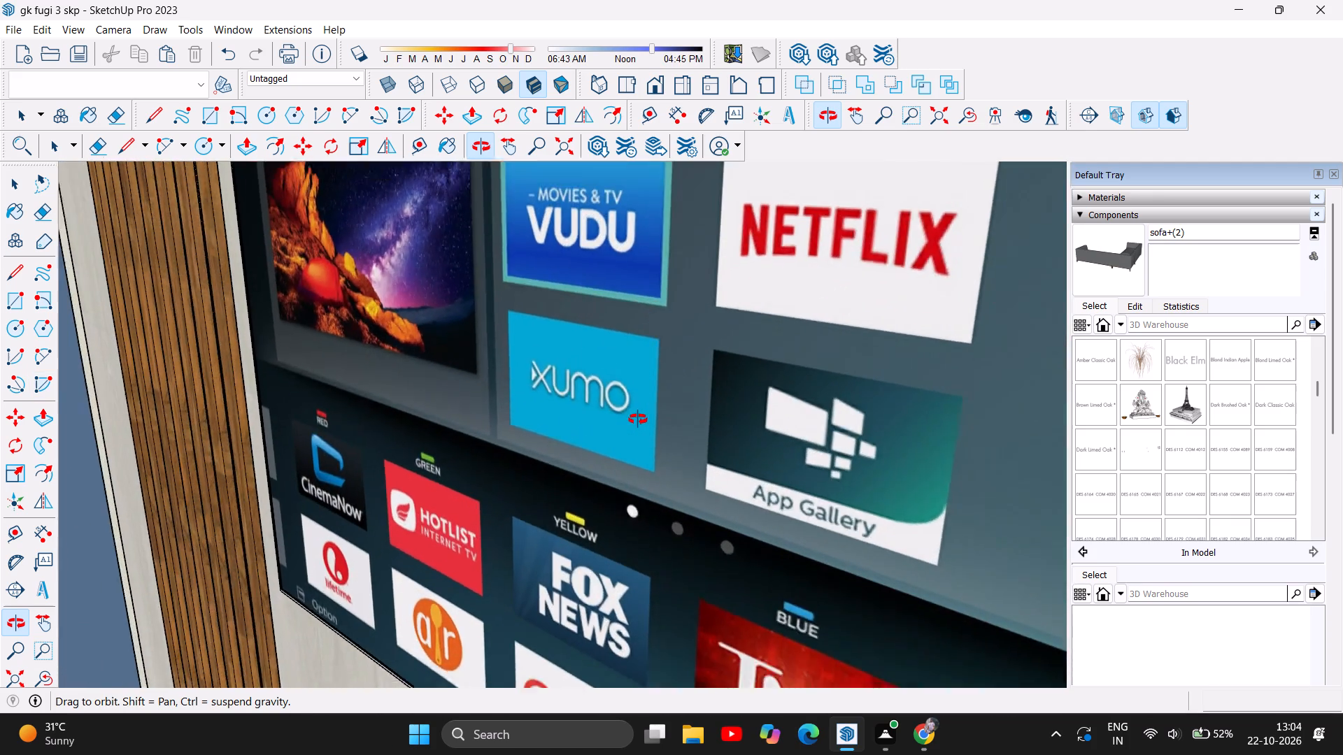
scroll(638, 419, "down", 15)
scroll(638, 419, "down", 13)
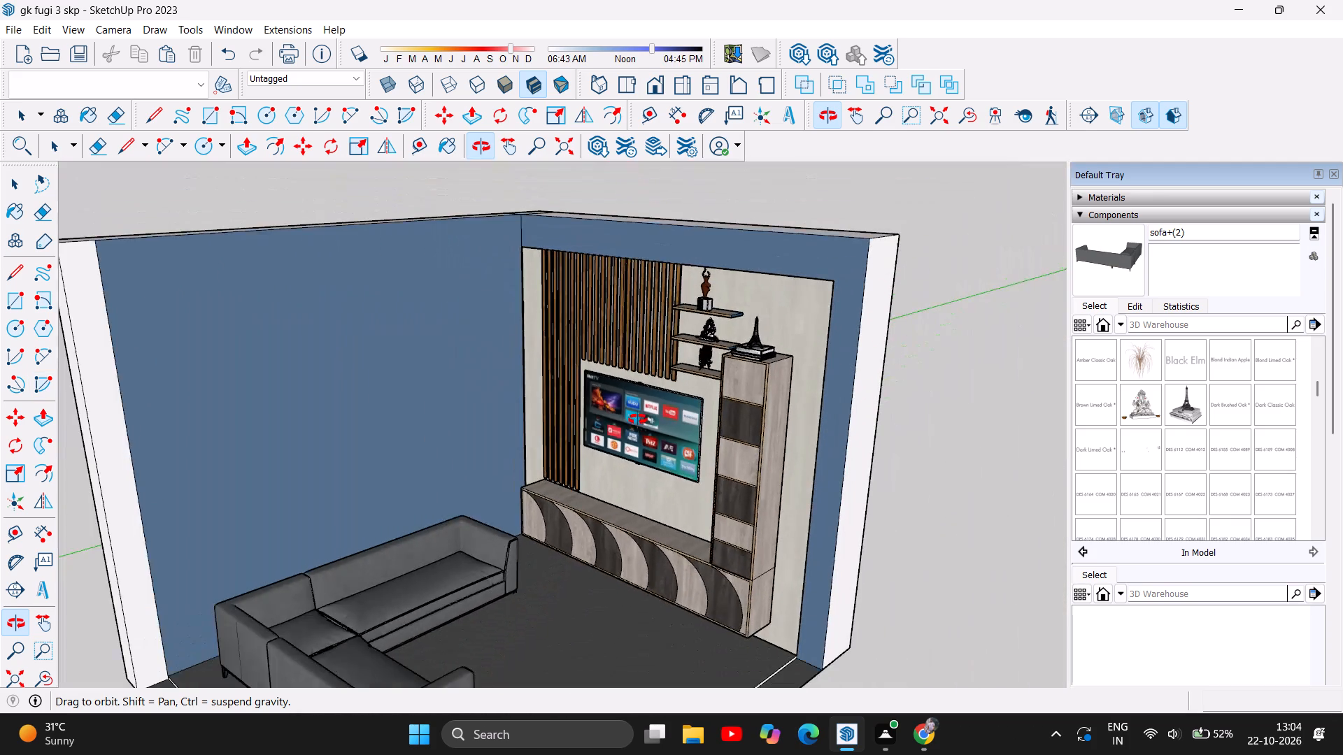
Examine the TV wall at a low, near eye-level view from behind the sectional sofa.
left_click_drag(630, 547, 769, 421)
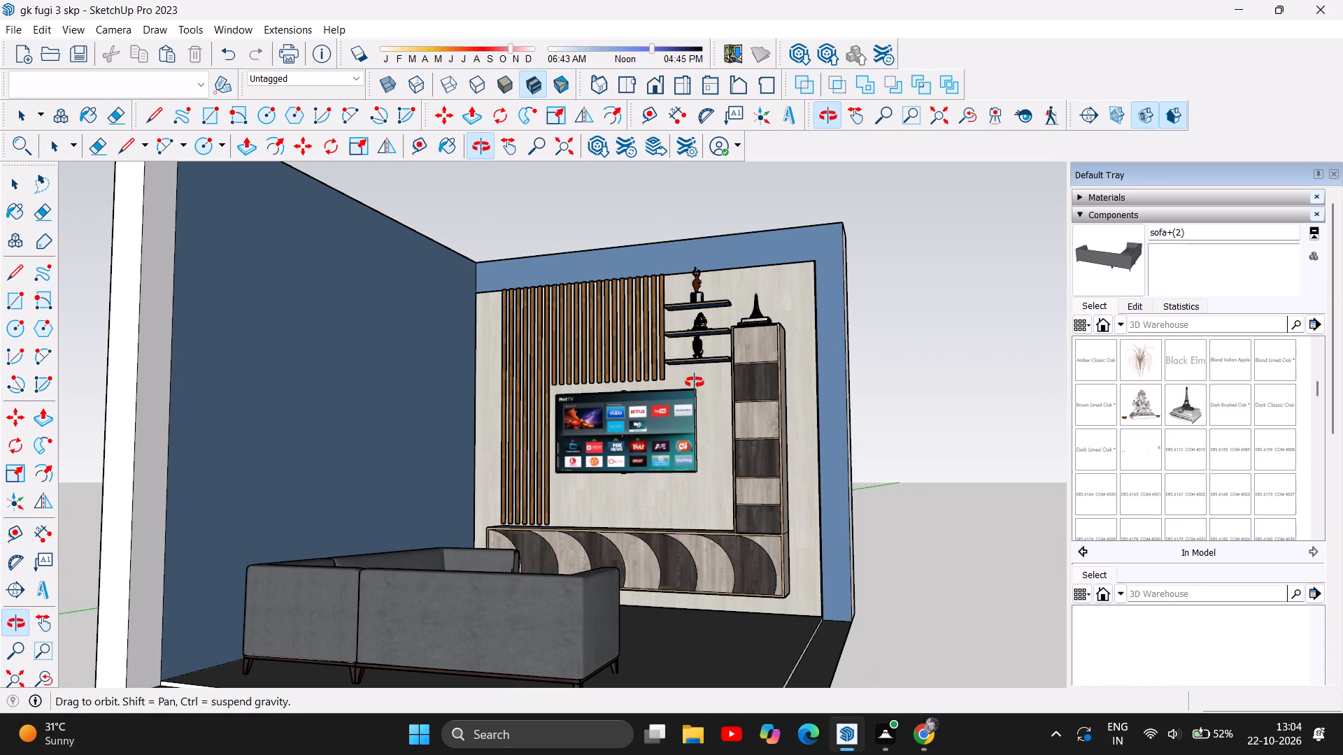
scroll(695, 382, "up", 2)
scroll(863, 347, "down", 4)
scroll(711, 455, "up", 3)
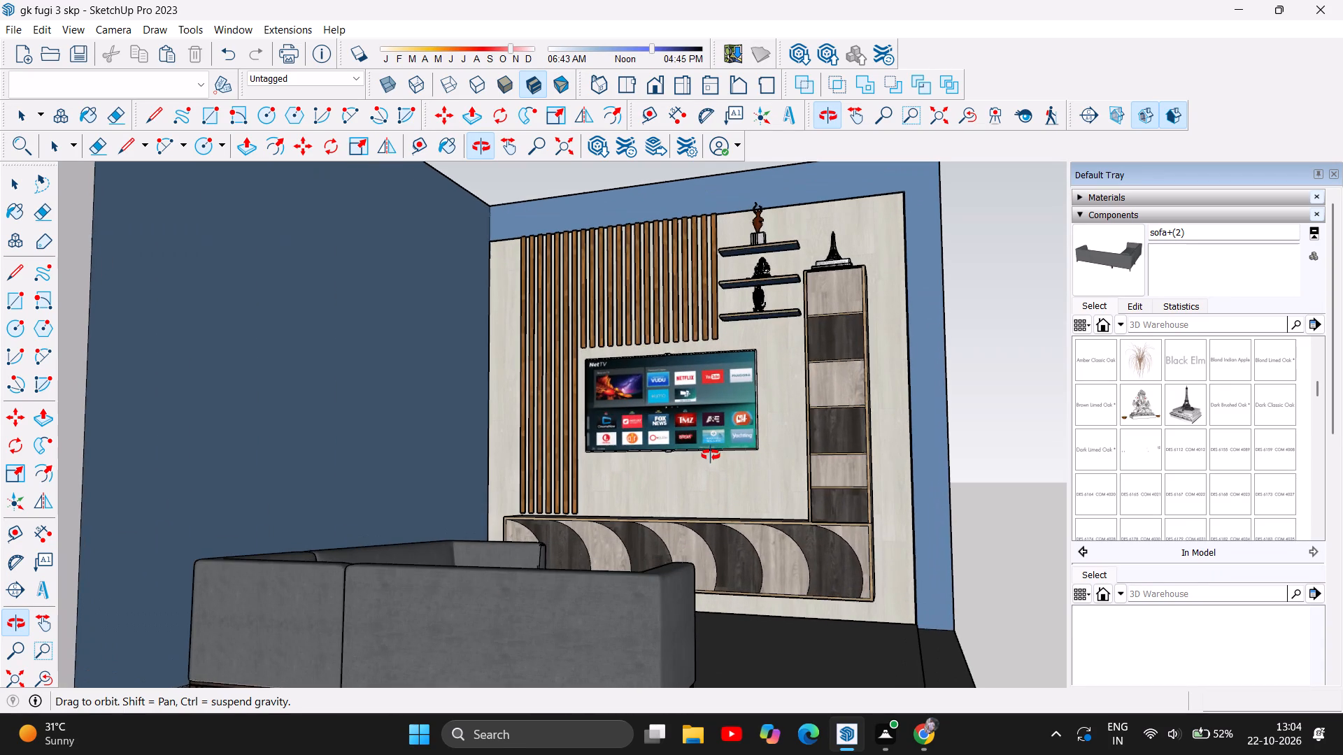
left_click_drag(711, 456, 712, 492)
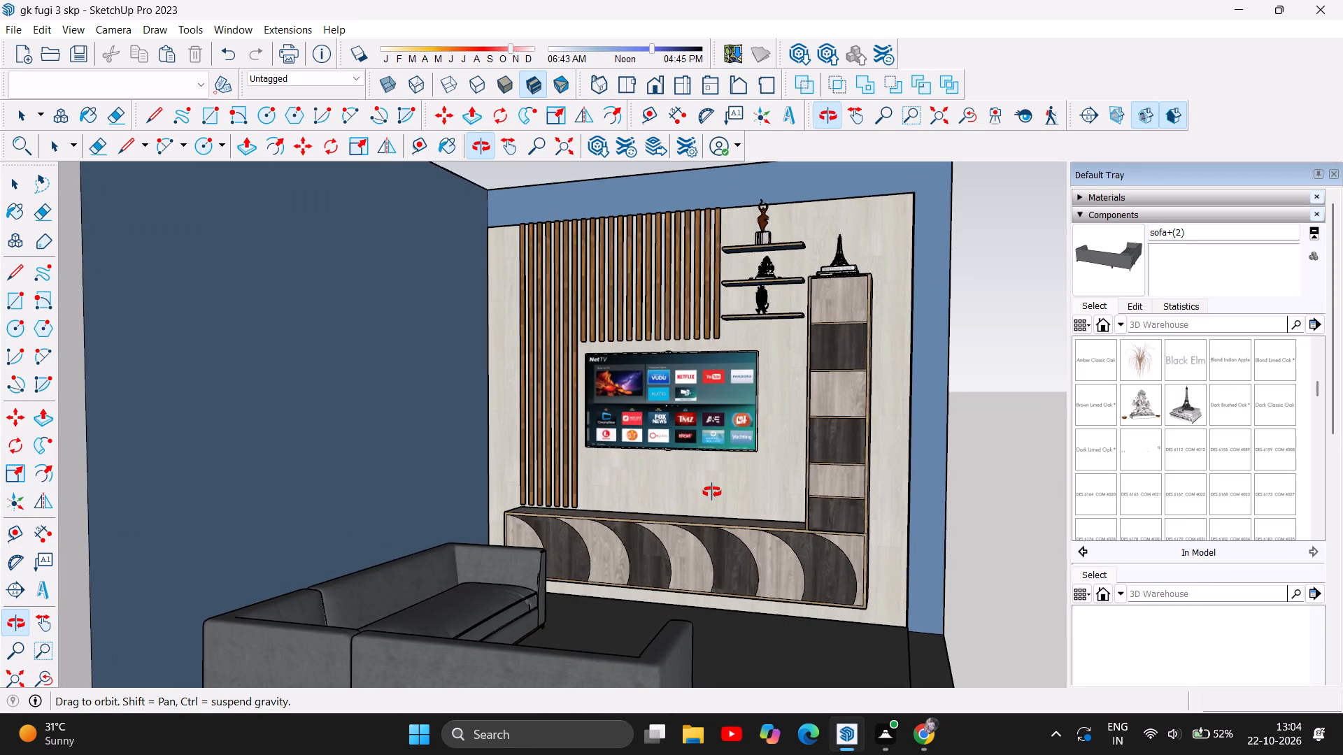
scroll(712, 493, "down", 2)
scroll(688, 535, "up", 2)
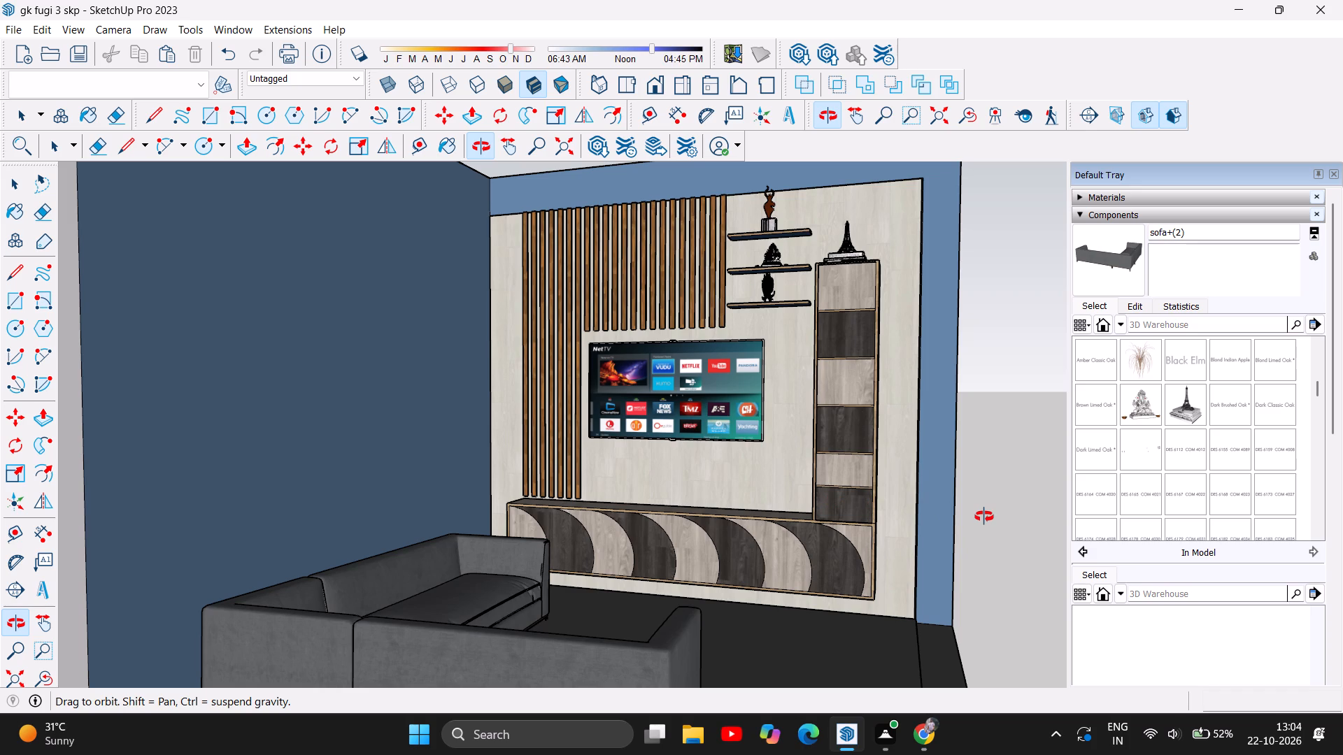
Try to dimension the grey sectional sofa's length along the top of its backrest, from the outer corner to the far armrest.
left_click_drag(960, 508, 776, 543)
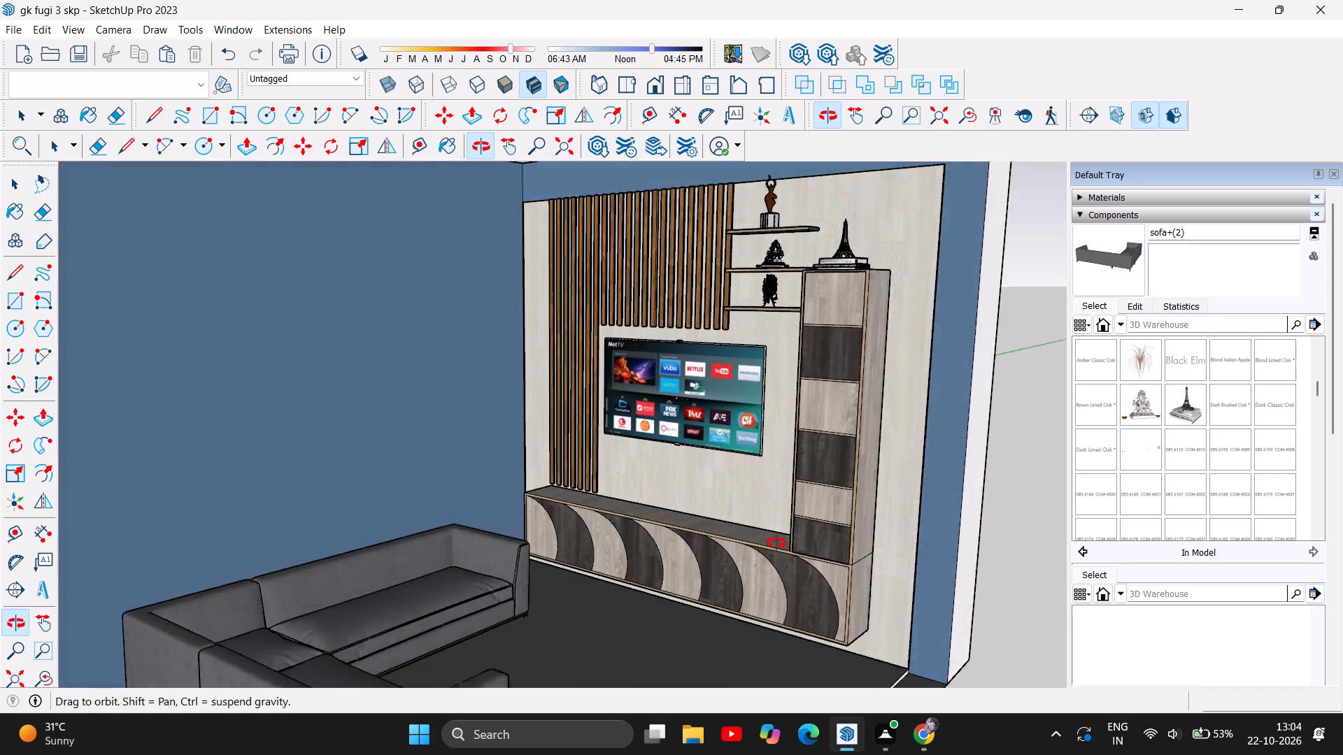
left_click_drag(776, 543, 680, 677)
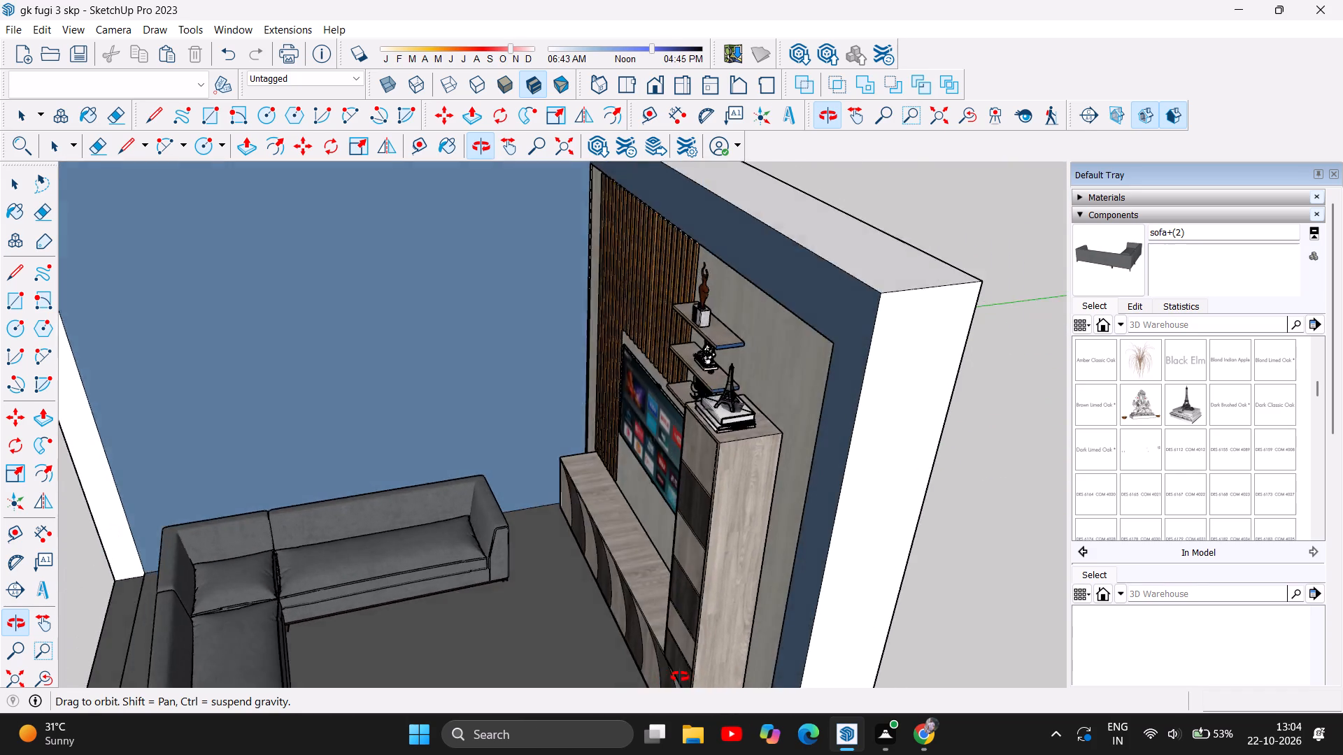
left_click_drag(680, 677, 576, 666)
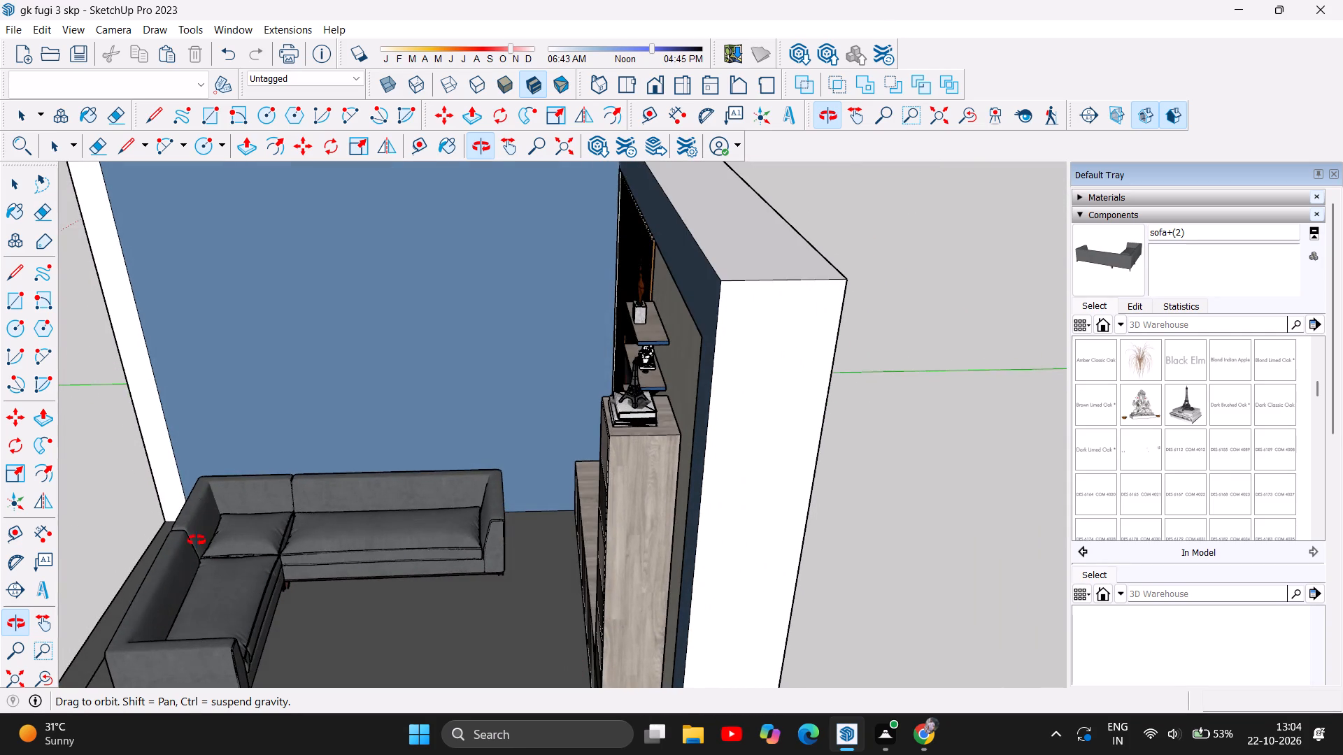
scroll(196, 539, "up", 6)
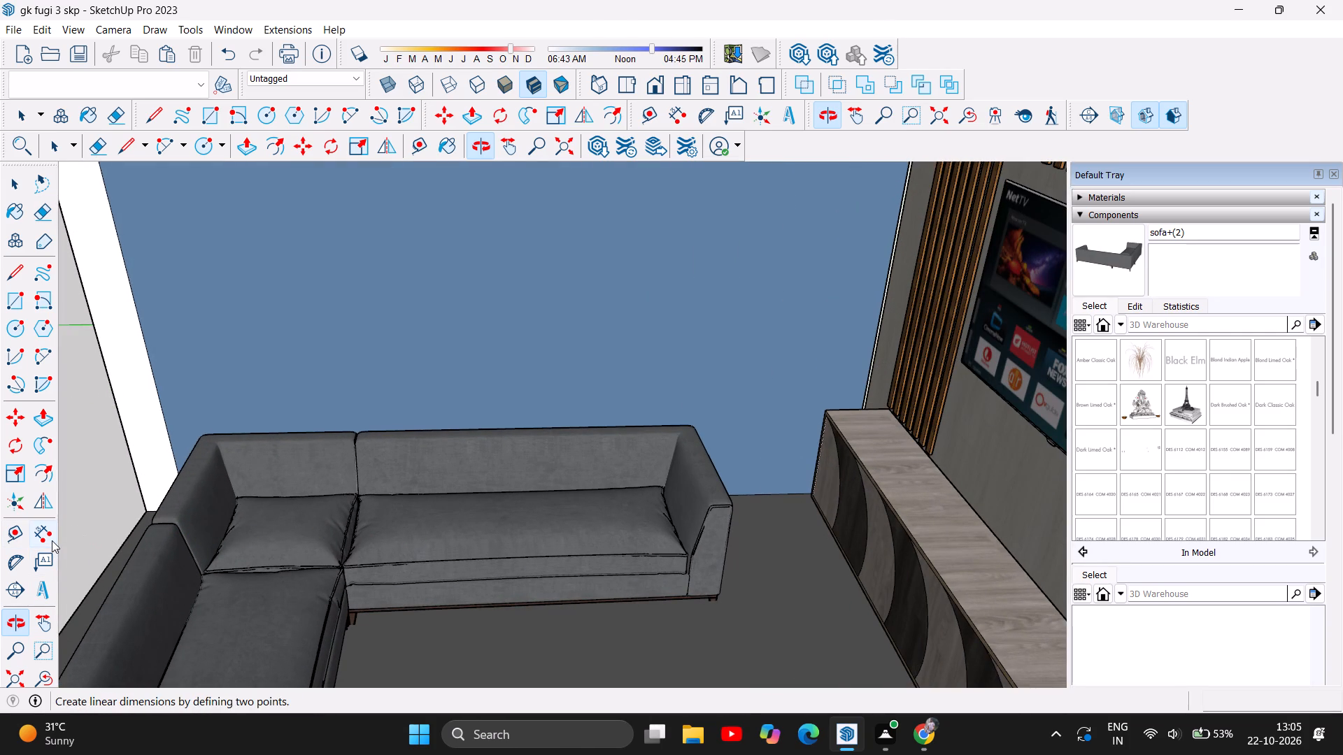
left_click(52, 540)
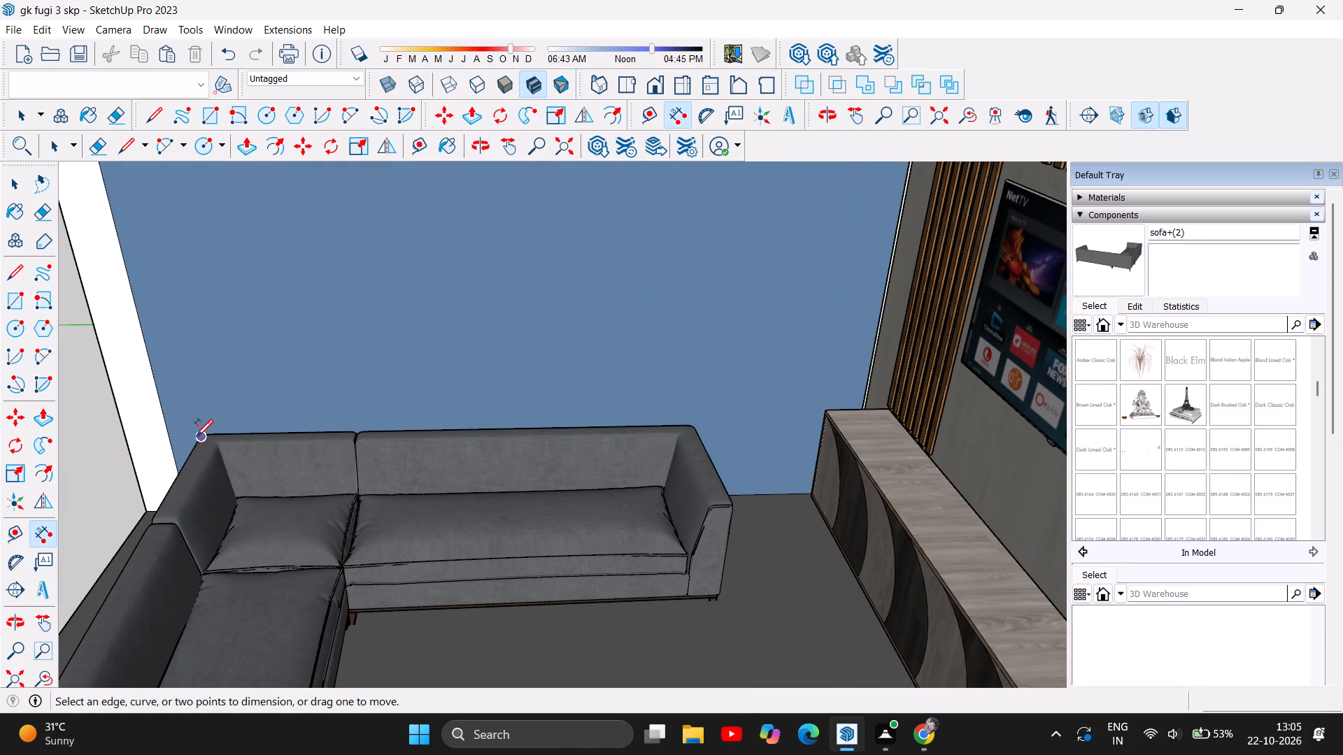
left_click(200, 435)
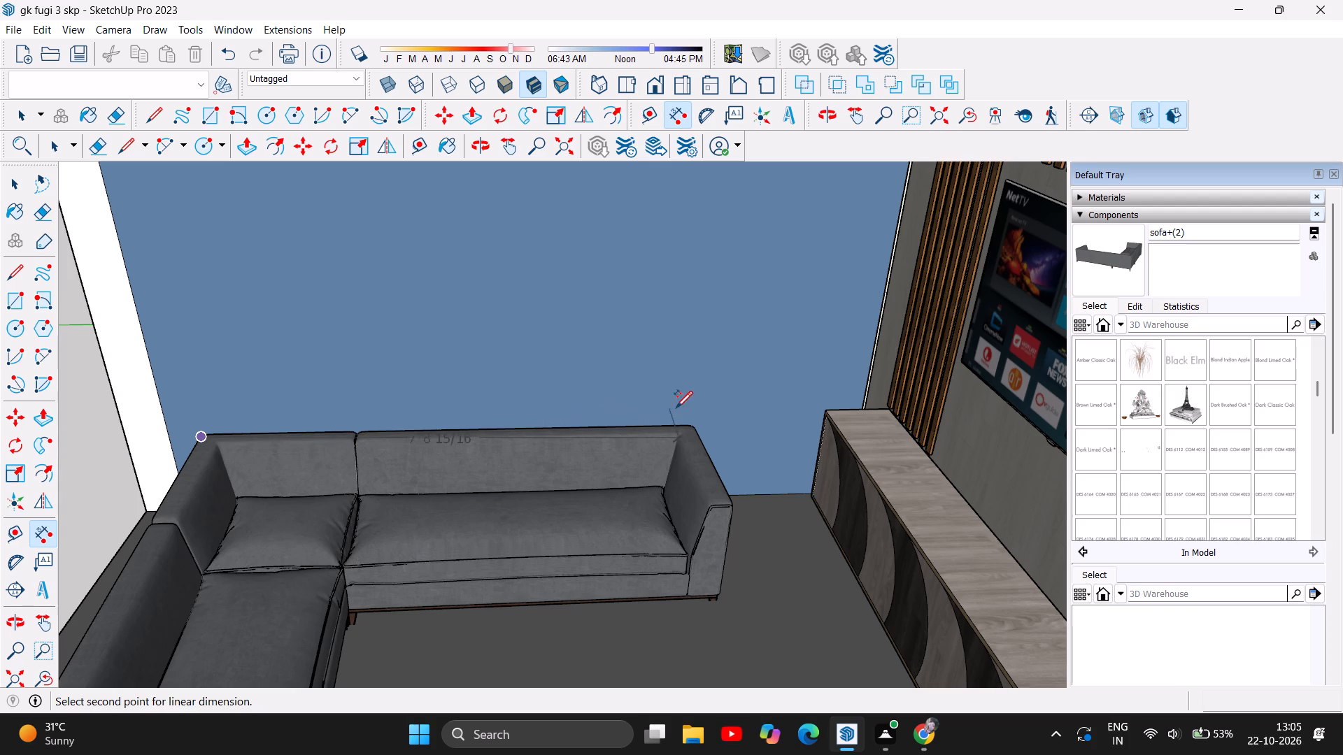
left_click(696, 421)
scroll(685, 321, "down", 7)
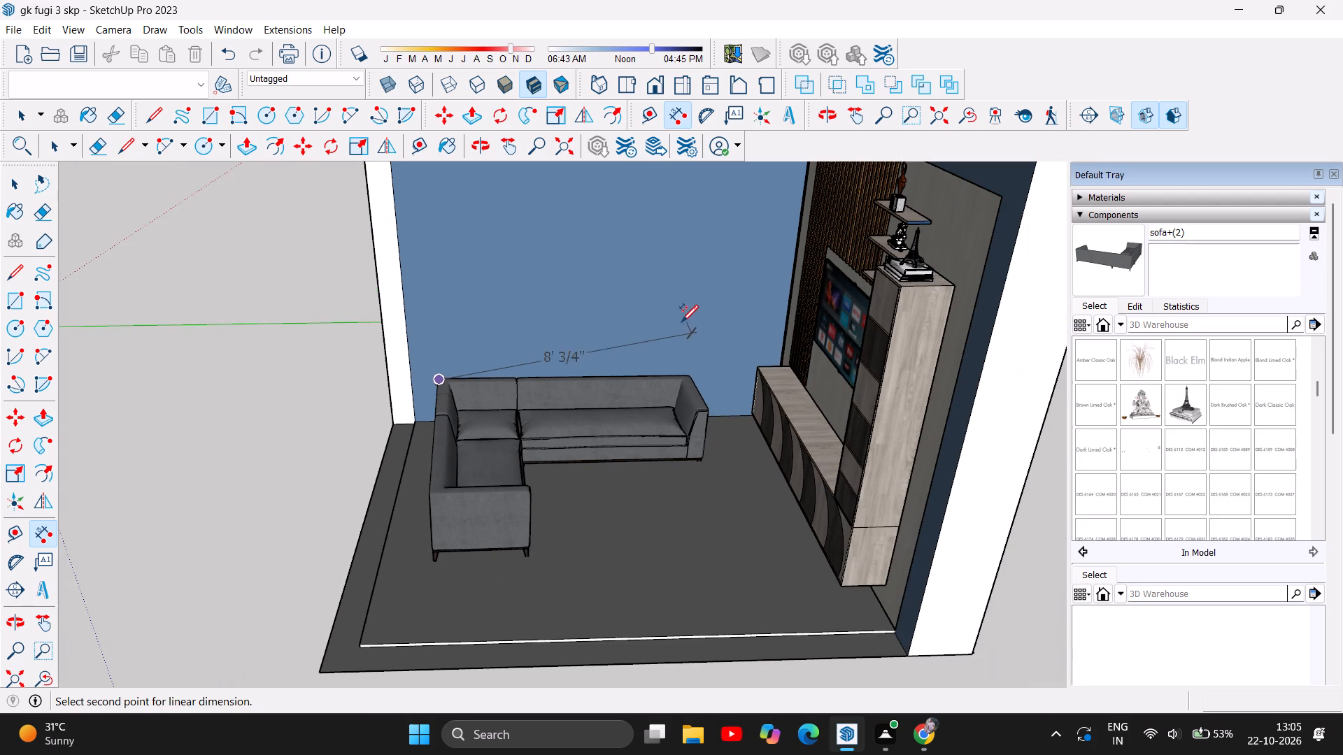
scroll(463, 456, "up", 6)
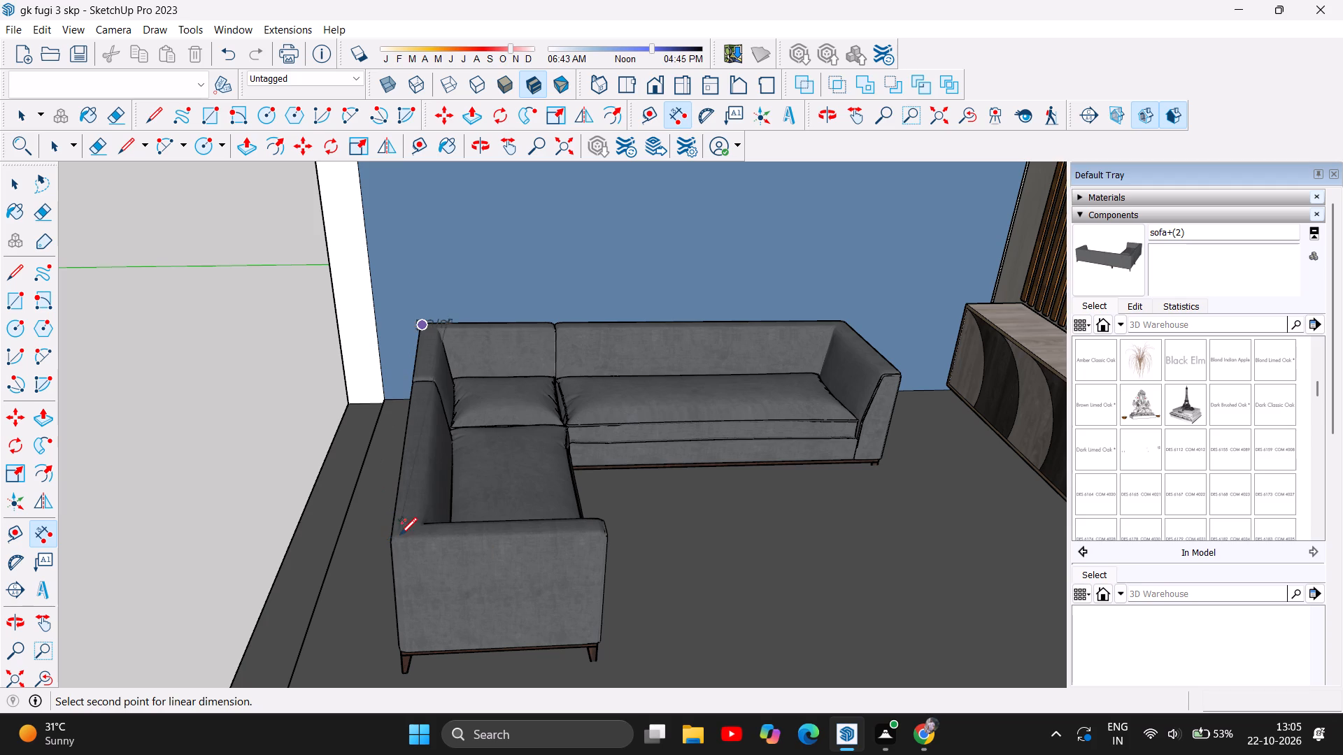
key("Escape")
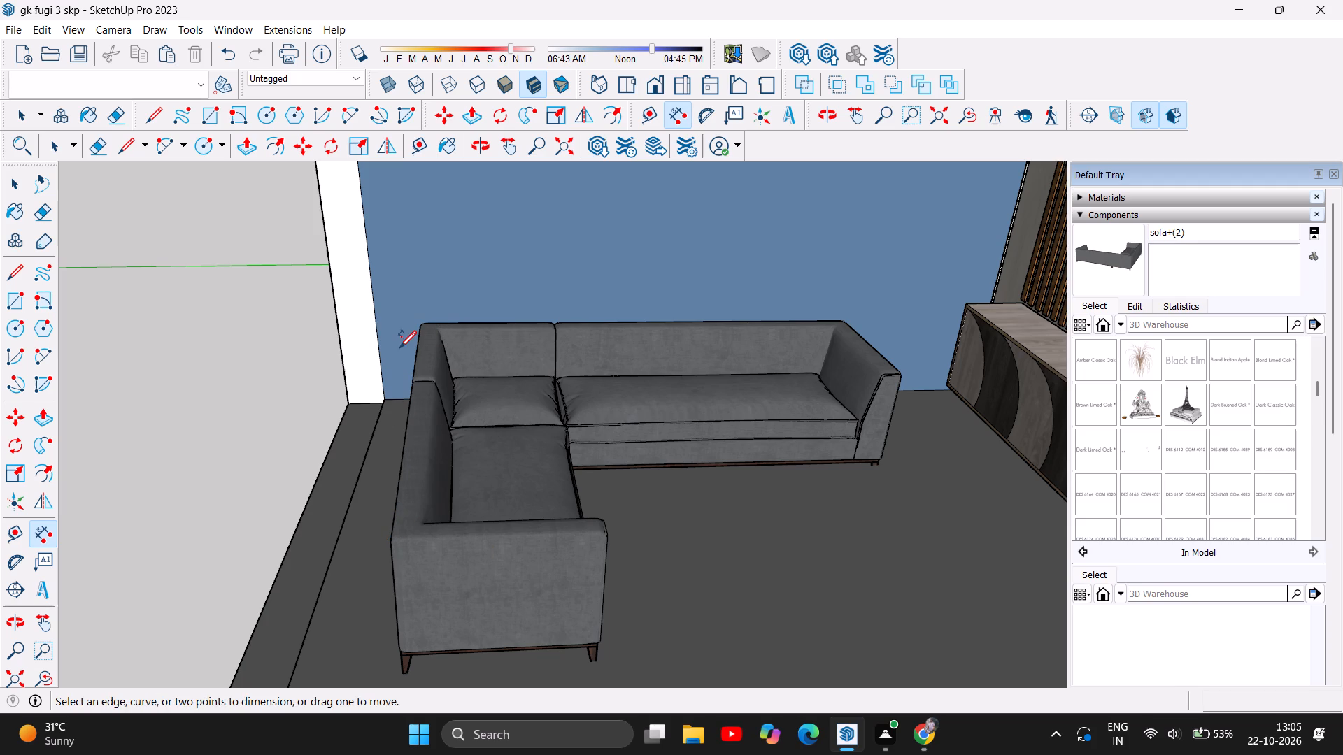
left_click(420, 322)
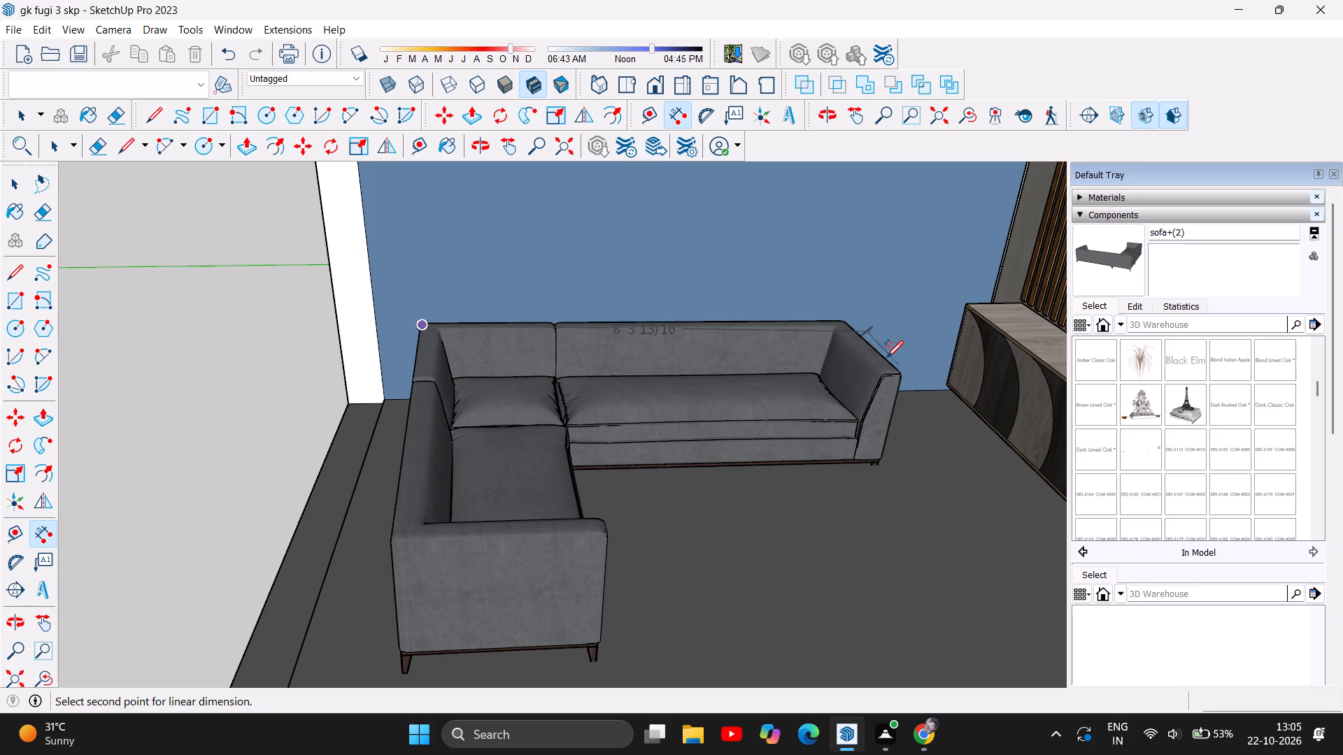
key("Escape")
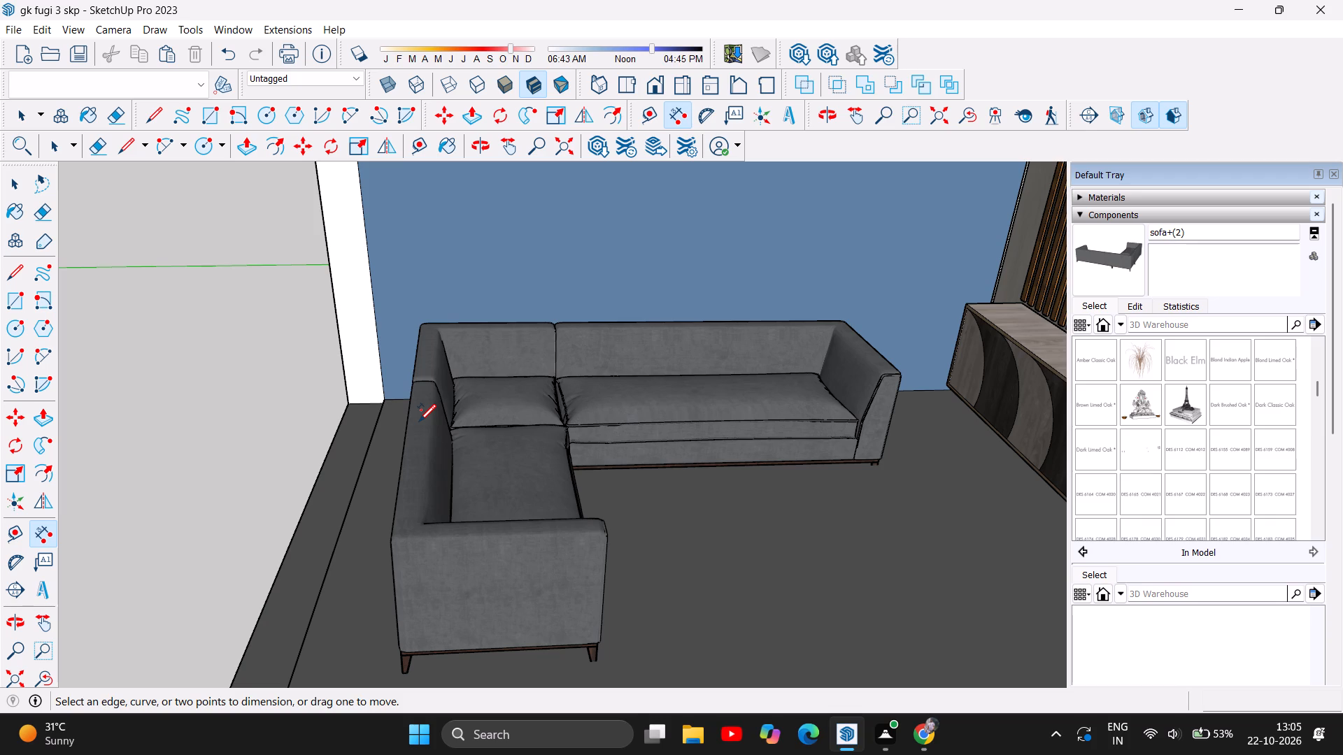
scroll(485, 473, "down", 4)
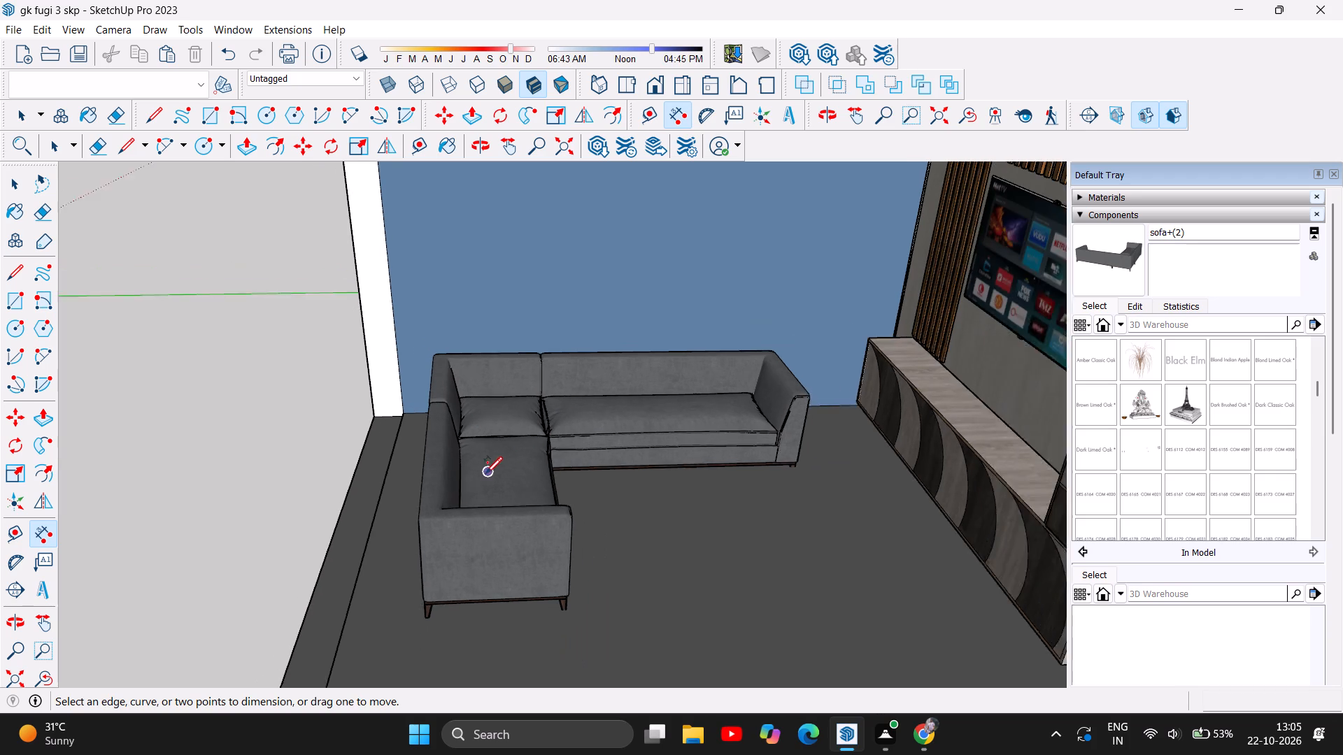
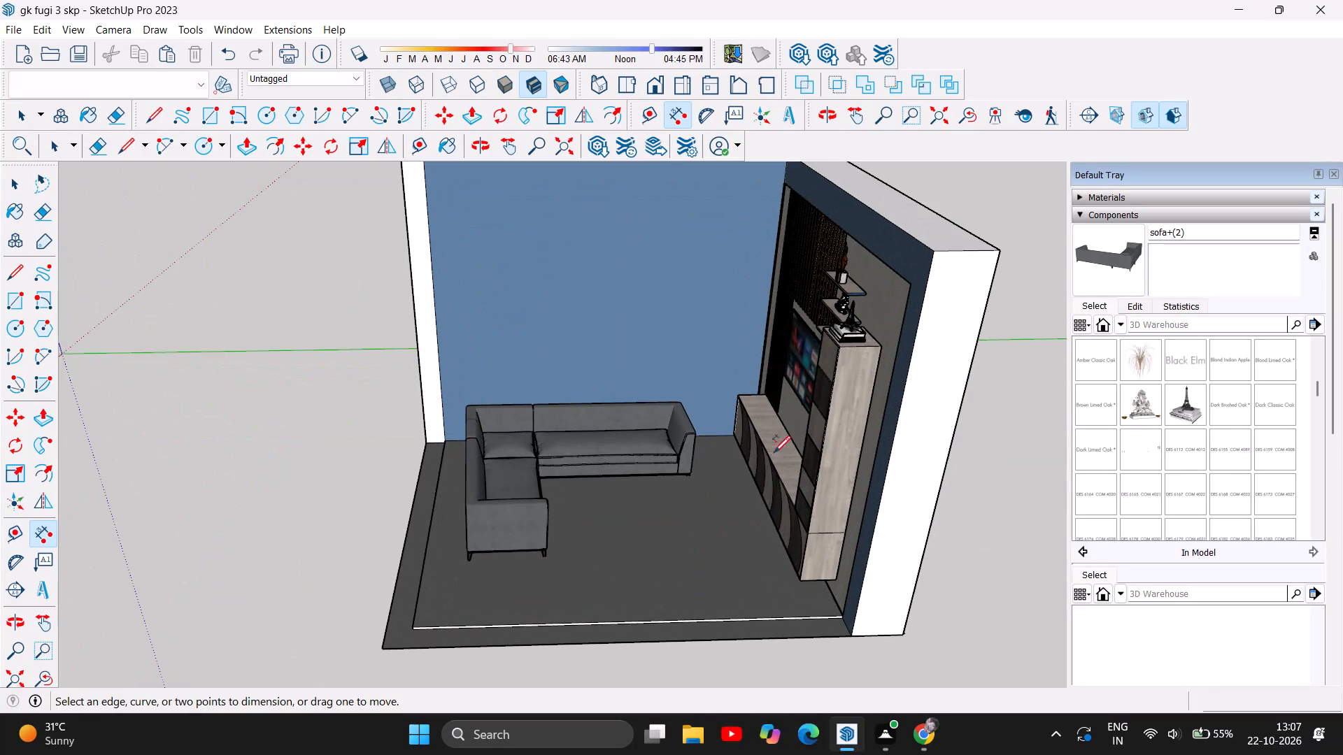
Examine the Ganesha idol and the small oil lamps up close on the middle floating shelf of the TV wall.
scroll(746, 398, "down", 4)
scroll(748, 403, "up", 2)
scroll(779, 538, "up", 1)
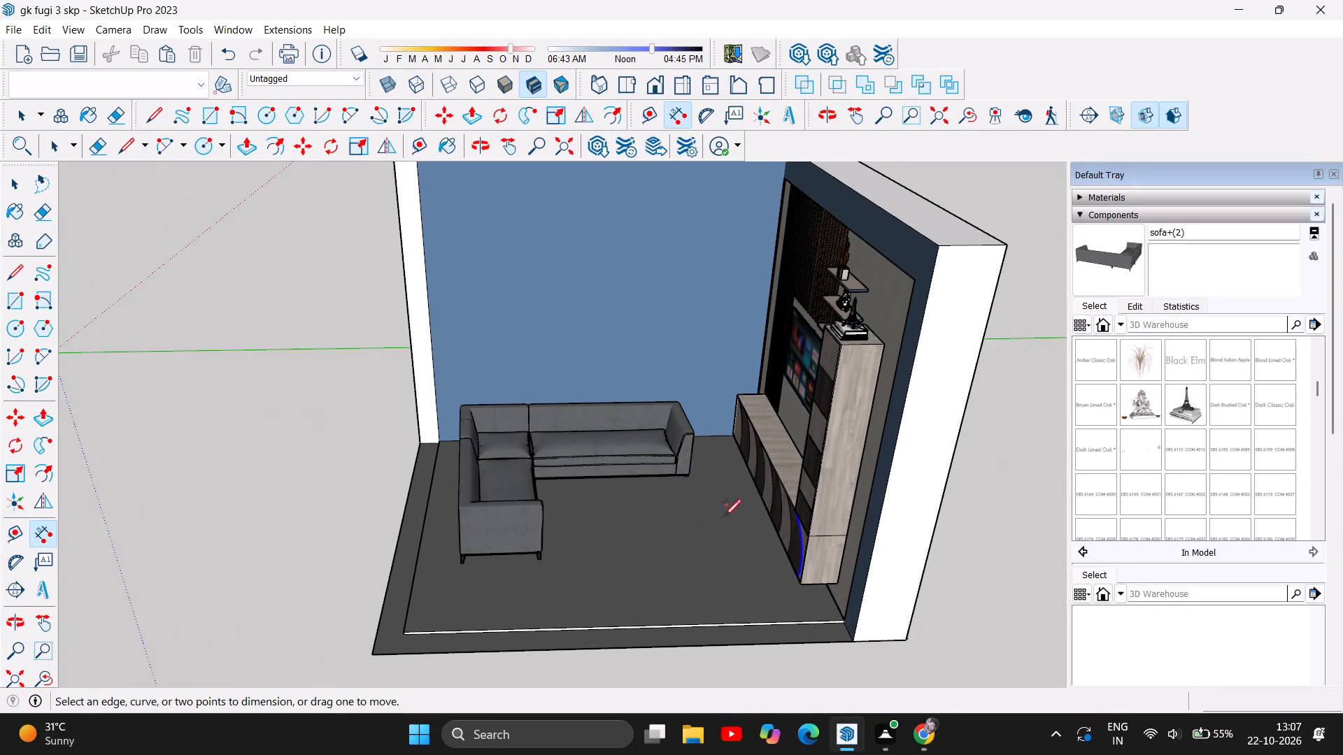
left_click(490, 150)
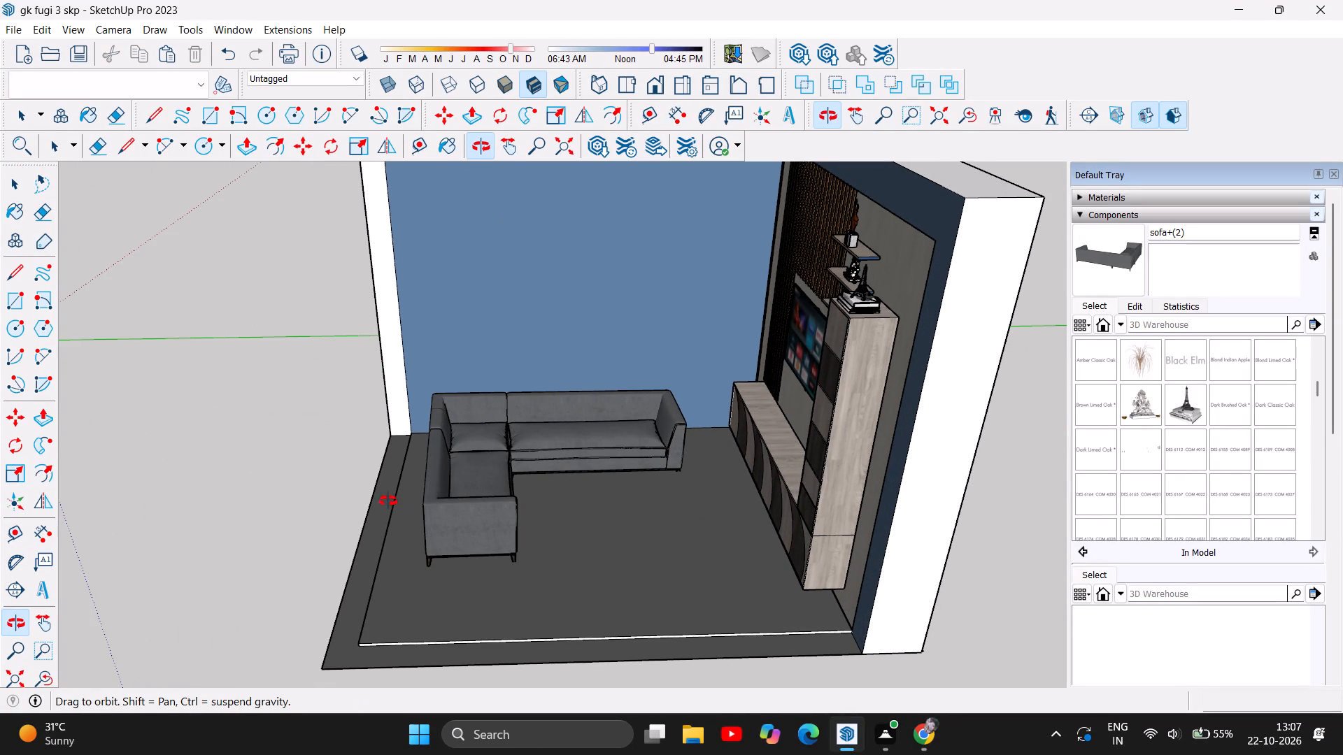
left_click_drag(386, 499, 705, 481)
scroll(713, 493, "down", 5)
scroll(668, 324, "up", 4)
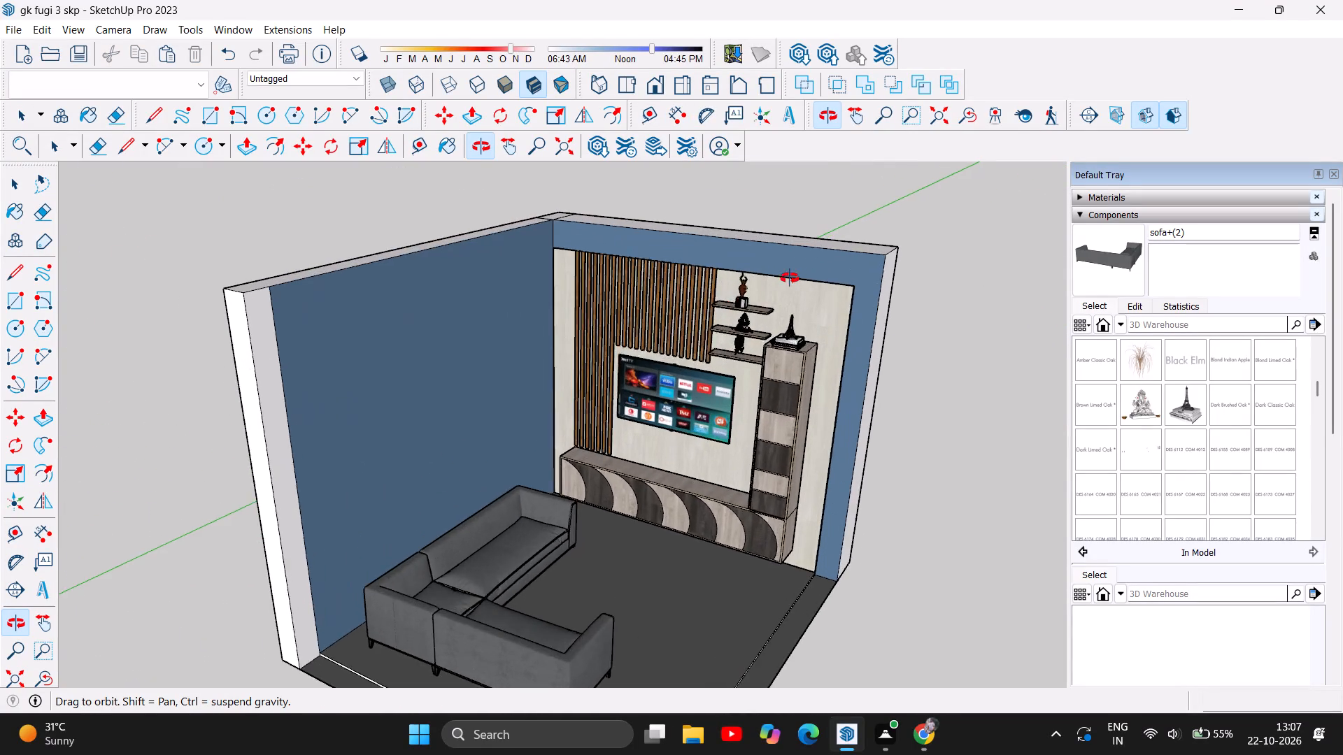
scroll(809, 271, "up", 5)
scroll(604, 353, "up", 4)
scroll(753, 320, "up", 5)
scroll(697, 385, "up", 4)
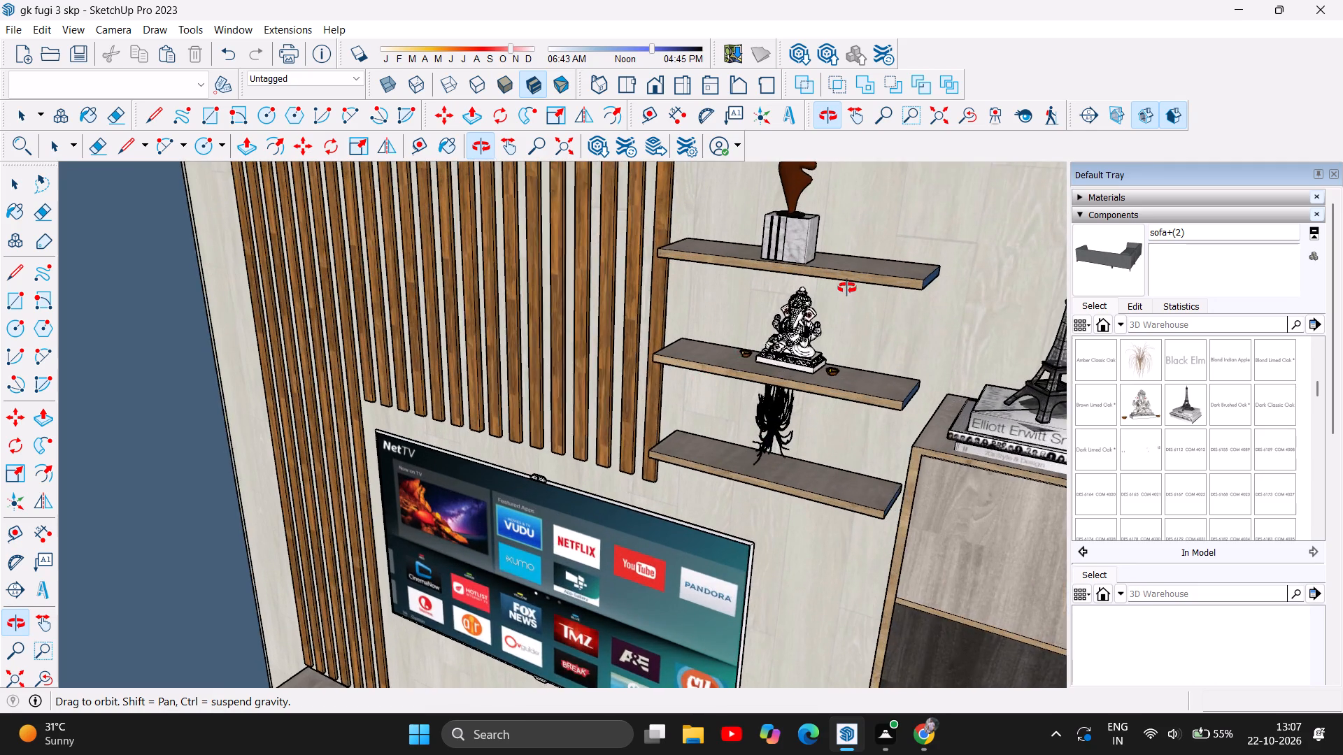
scroll(847, 288, "up", 4)
scroll(760, 344, "up", 16)
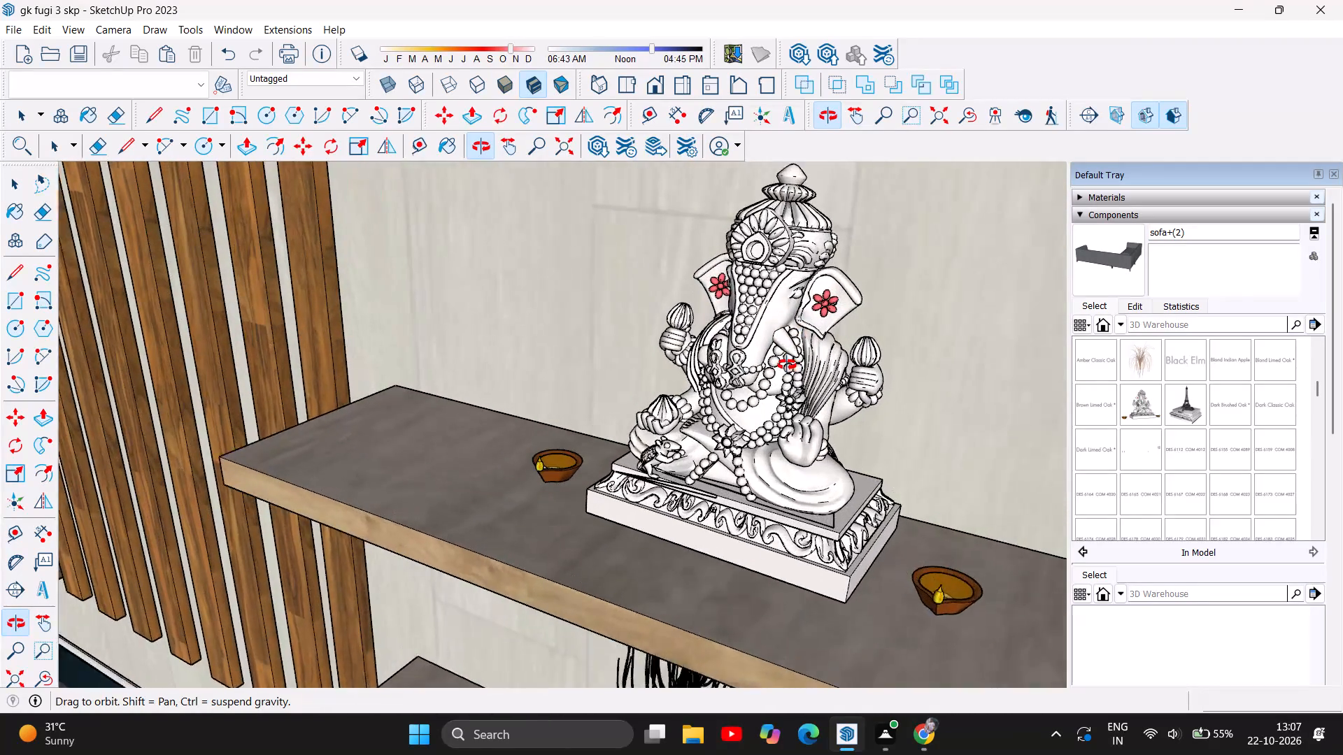
scroll(787, 365, "up", 4)
scroll(787, 365, "down", 1)
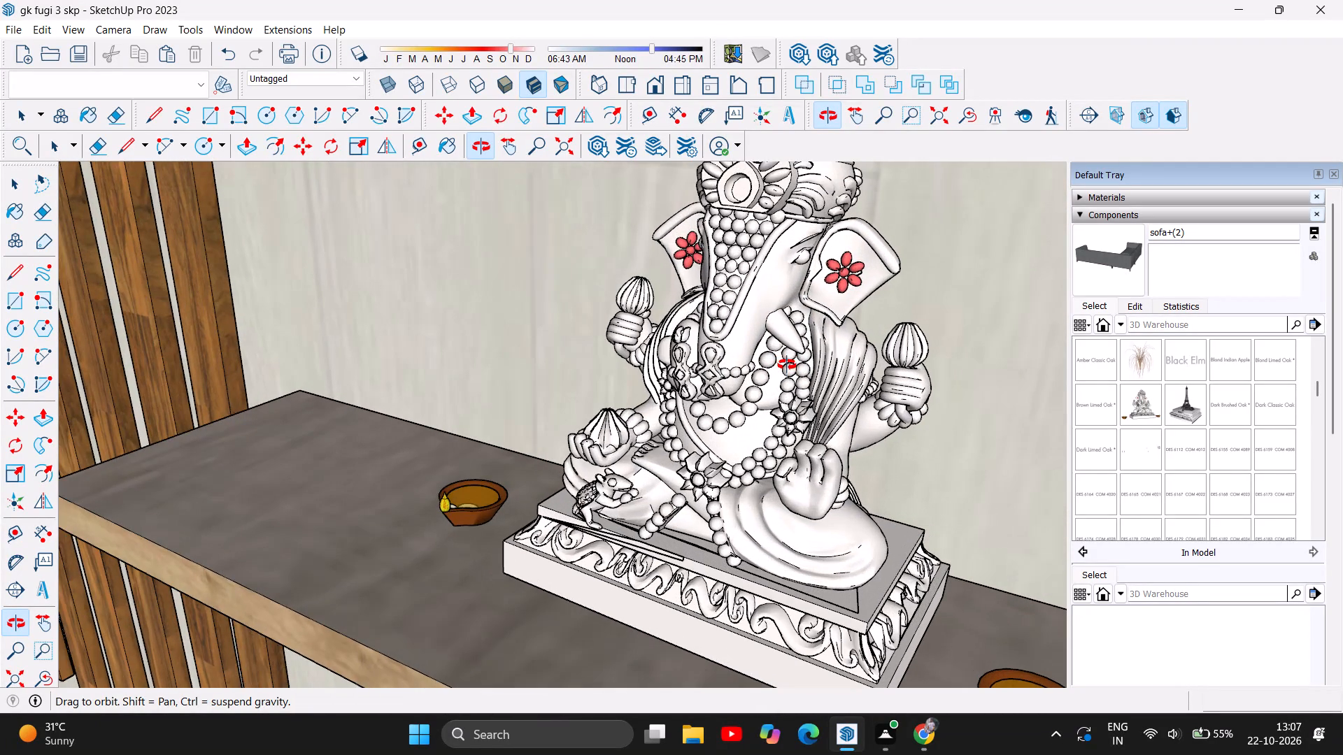
scroll(787, 365, "down", 12)
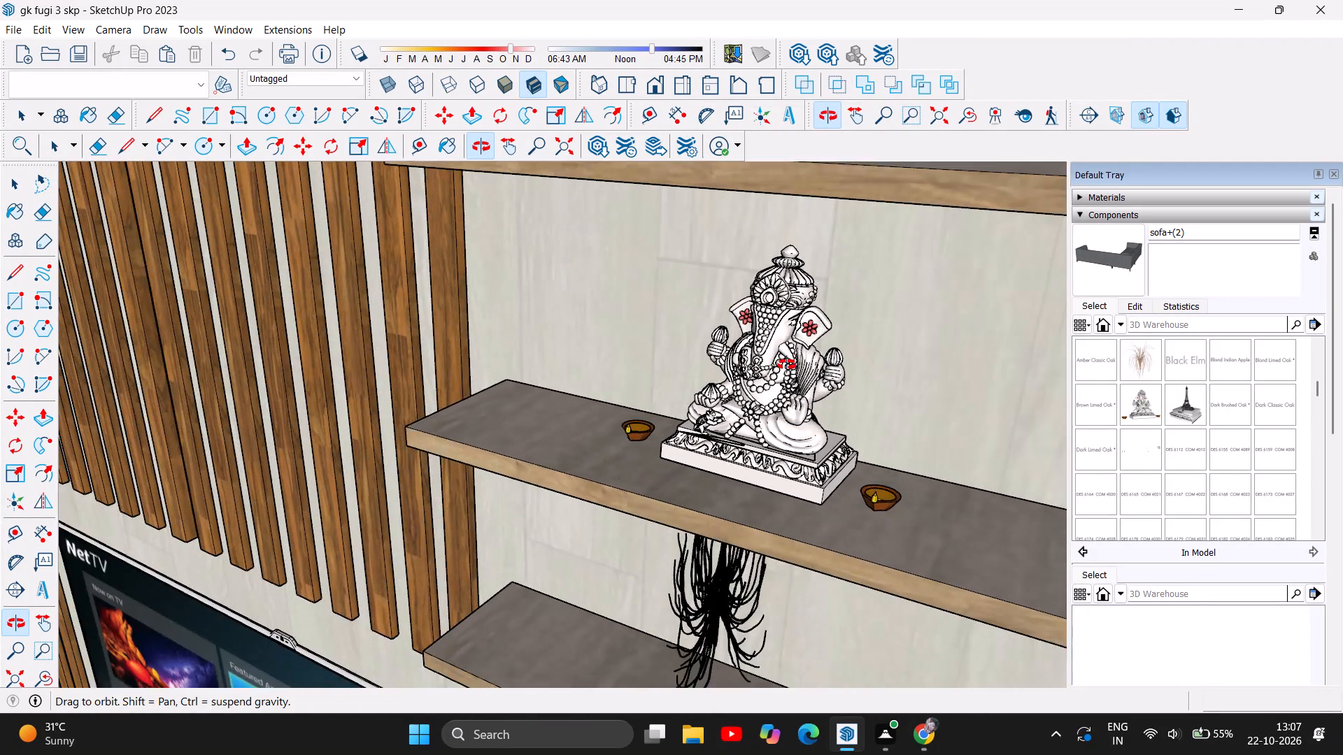
Examine the full TV wall together with the grey sectional sofa from the room's open corner.
scroll(786, 364, "down", 19)
scroll(781, 354, "down", 9)
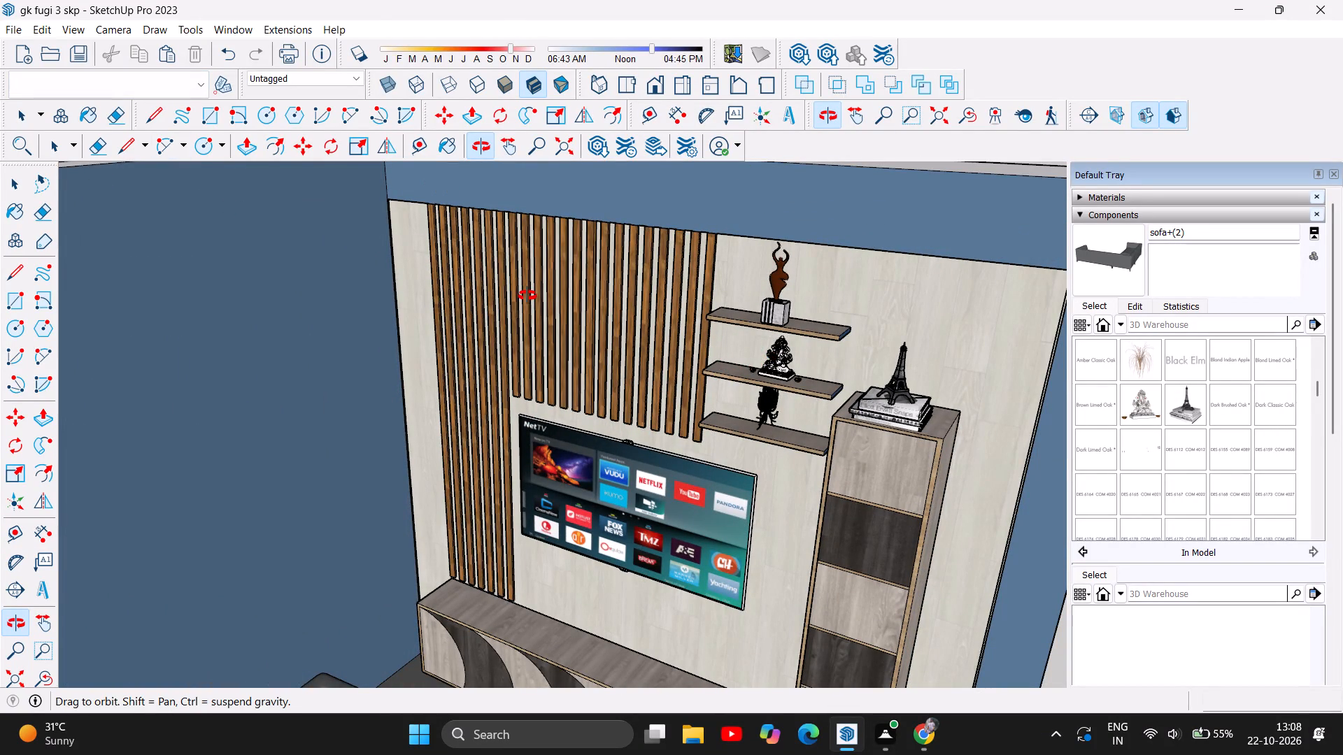
scroll(551, 316, "down", 13)
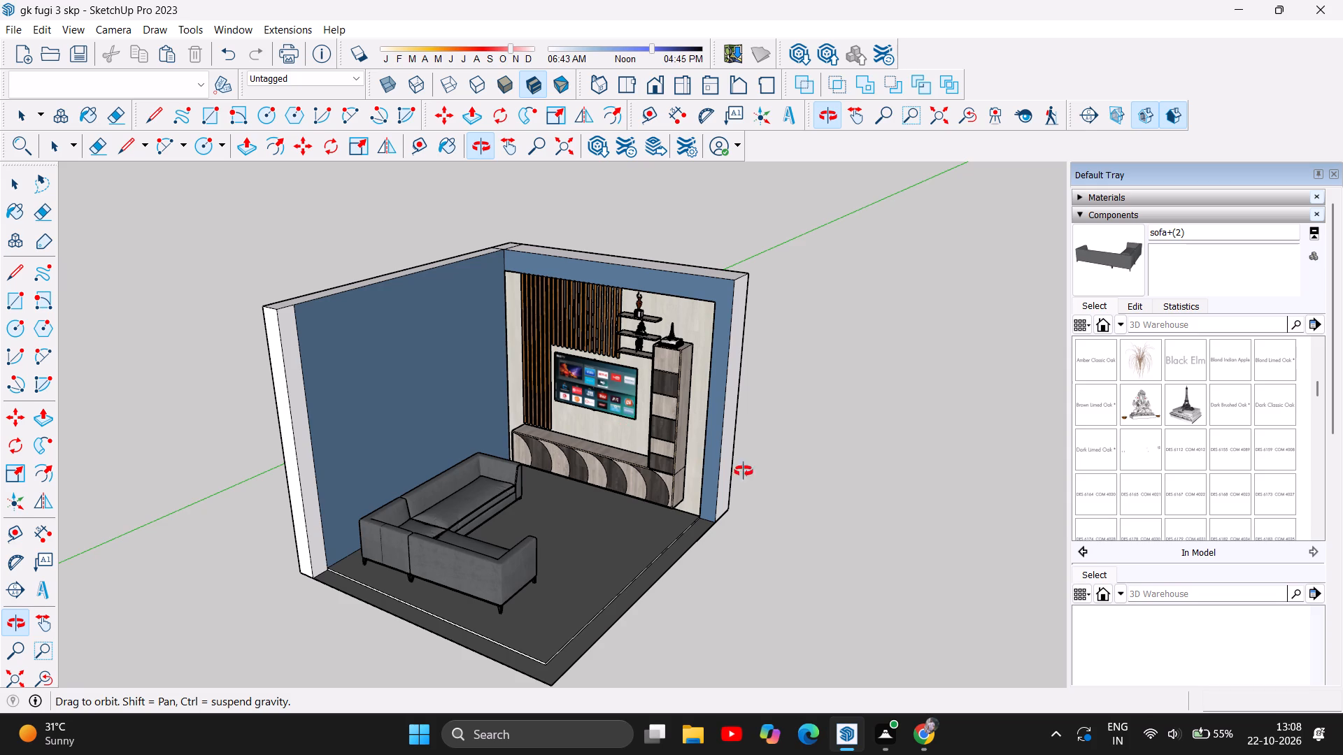
scroll(397, 367, "up", 6)
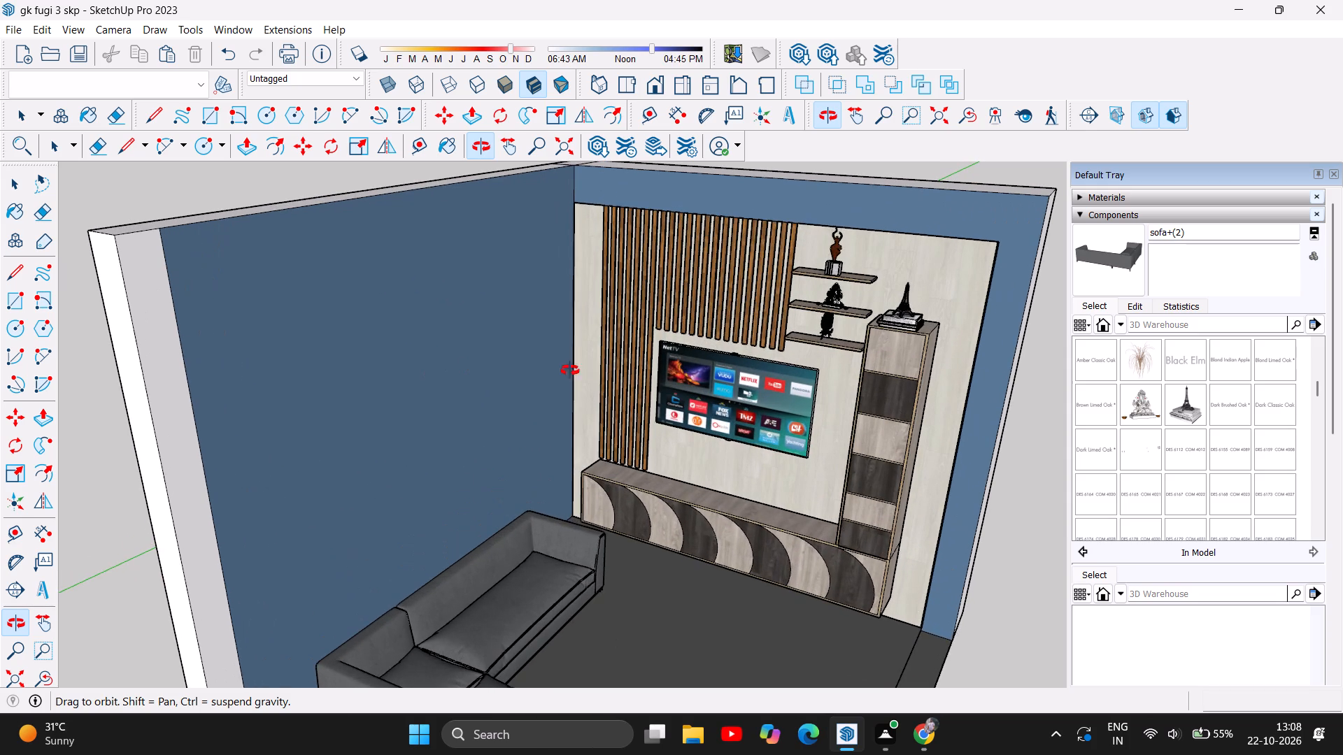
scroll(851, 359, "down", 5)
scroll(753, 532, "up", 3)
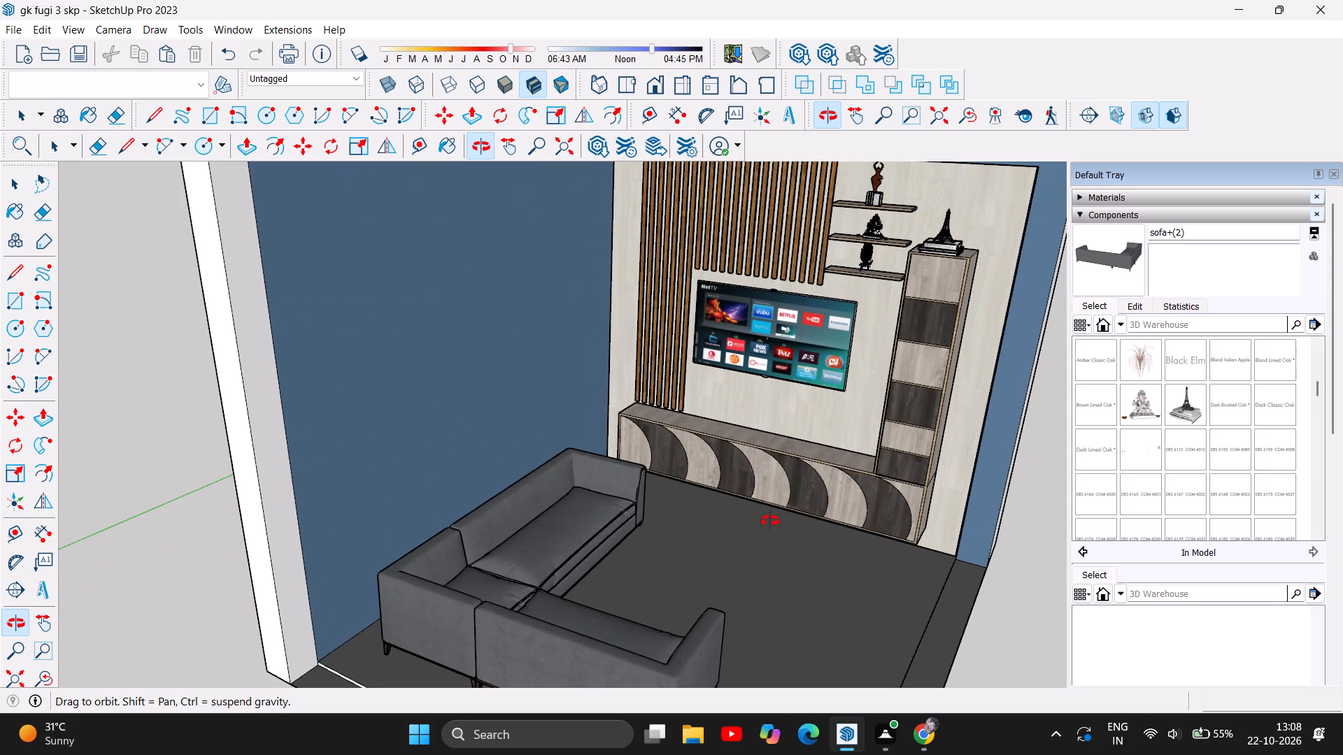
scroll(793, 519, "down", 2)
scroll(795, 517, "up", 1)
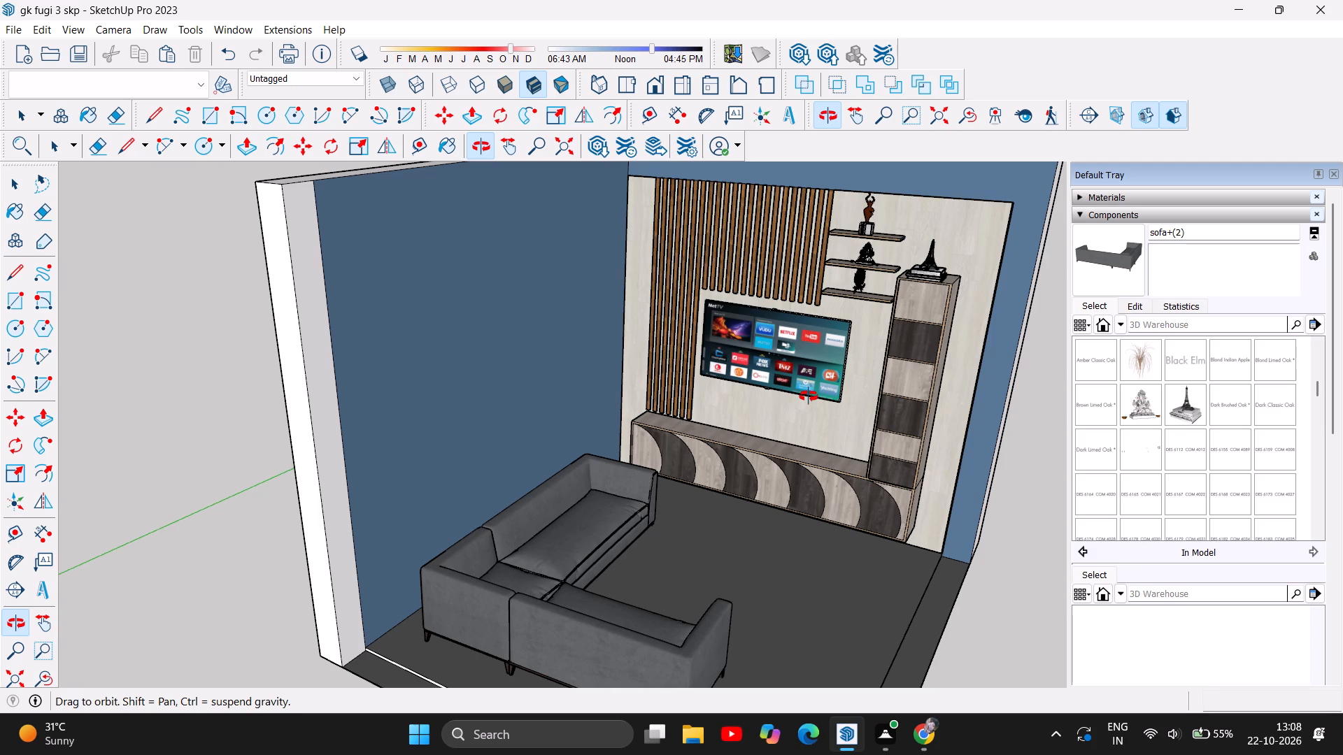
Save the room model under its existing file name.
key("ctrl+s")
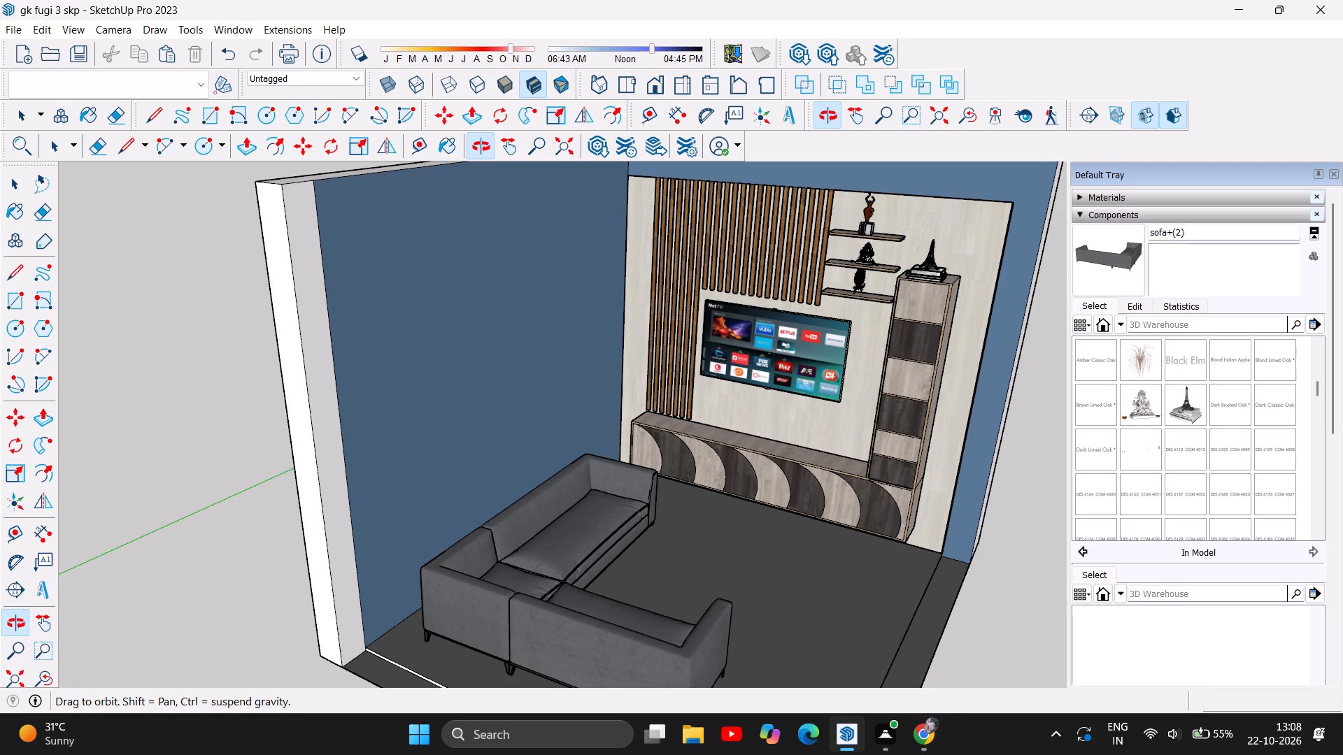
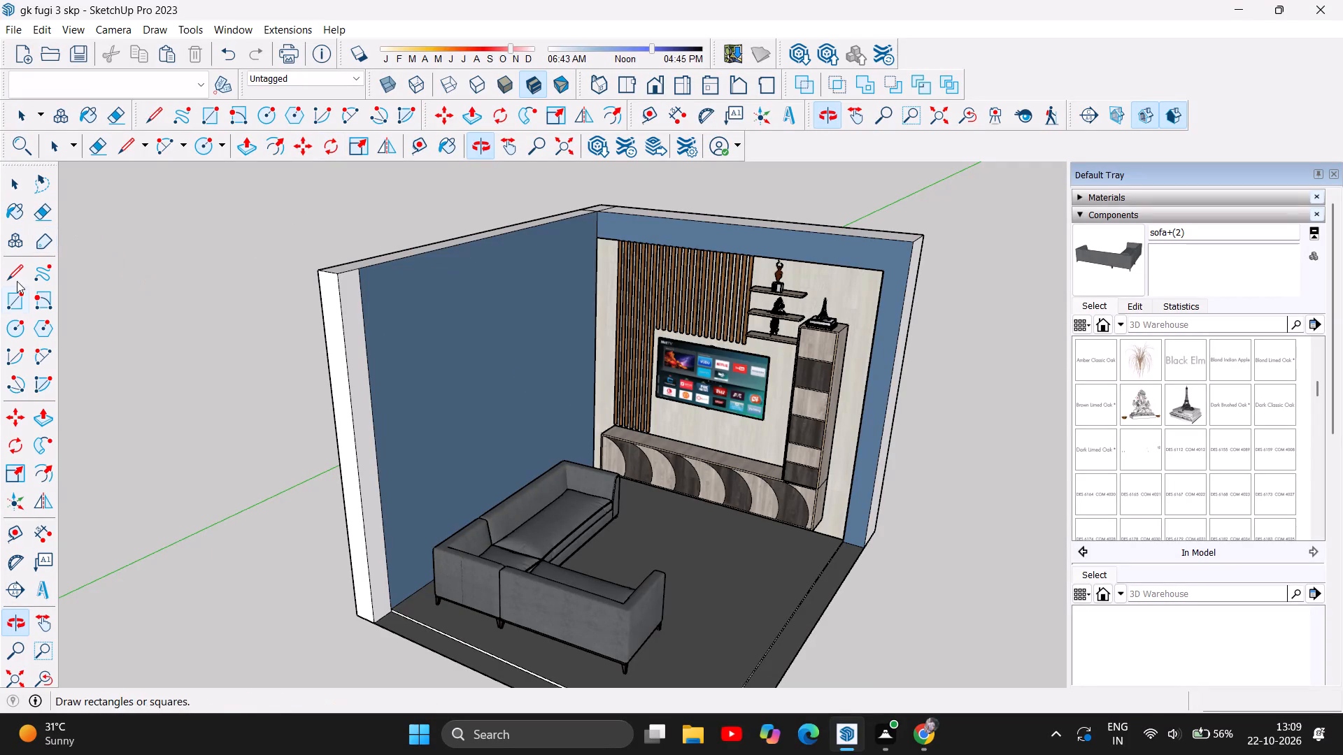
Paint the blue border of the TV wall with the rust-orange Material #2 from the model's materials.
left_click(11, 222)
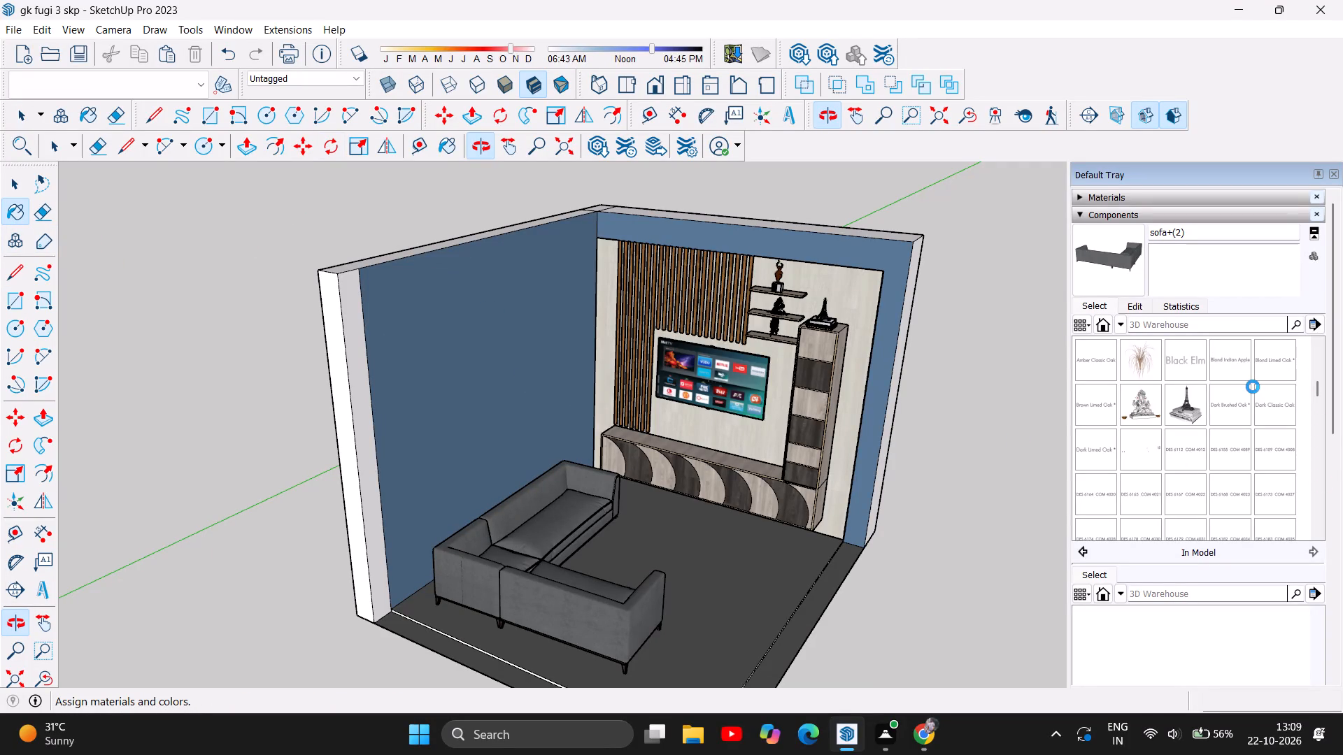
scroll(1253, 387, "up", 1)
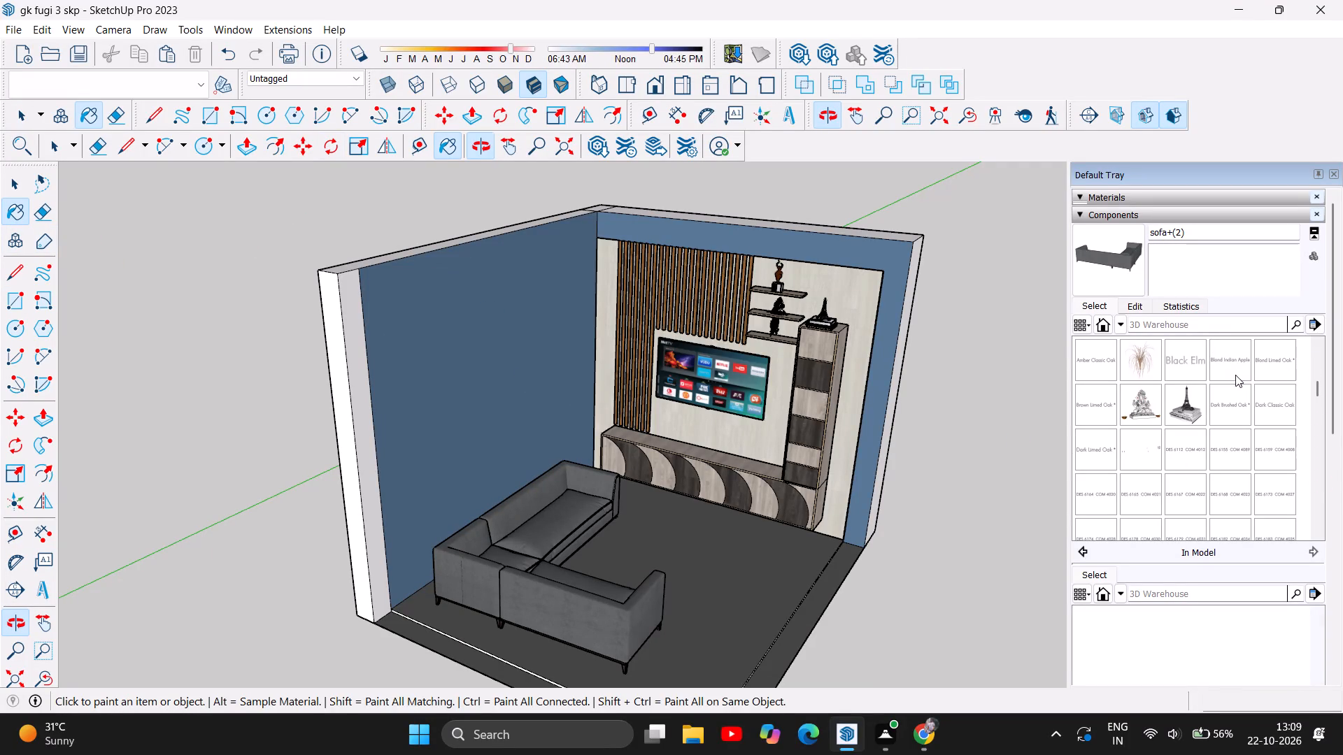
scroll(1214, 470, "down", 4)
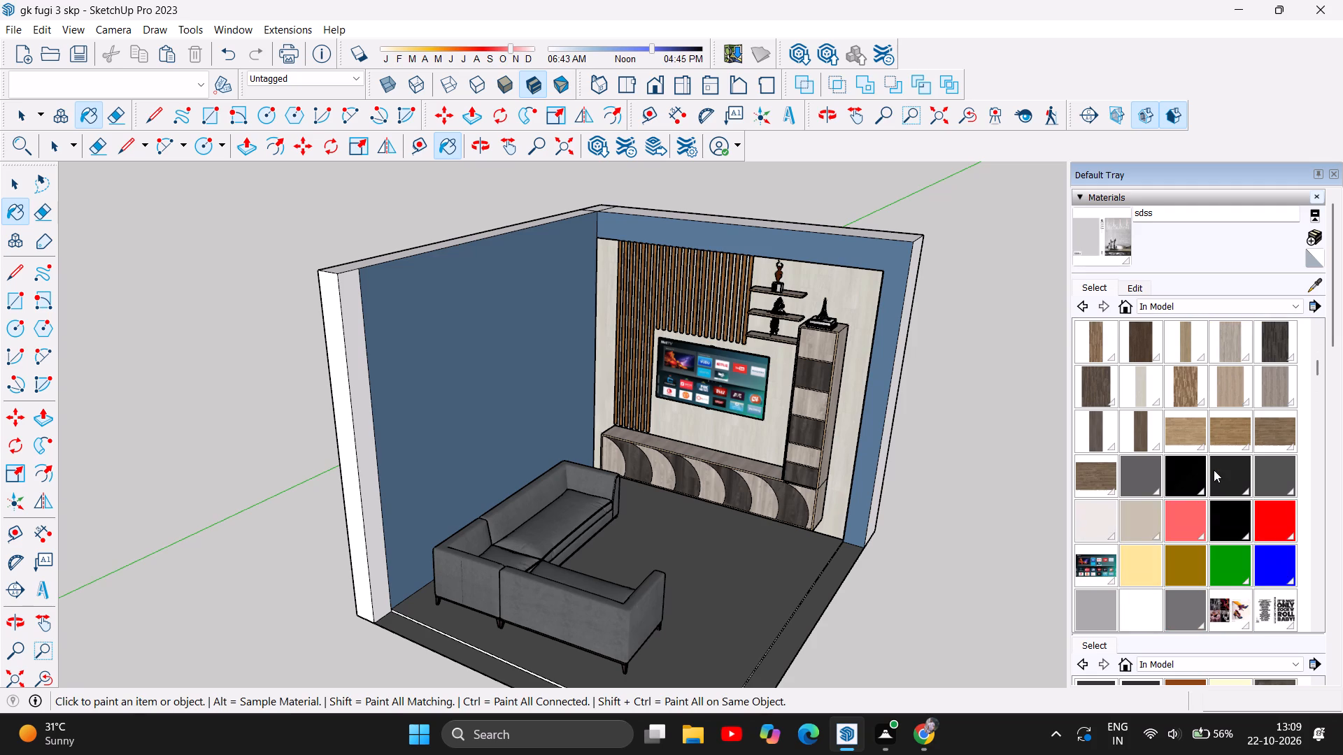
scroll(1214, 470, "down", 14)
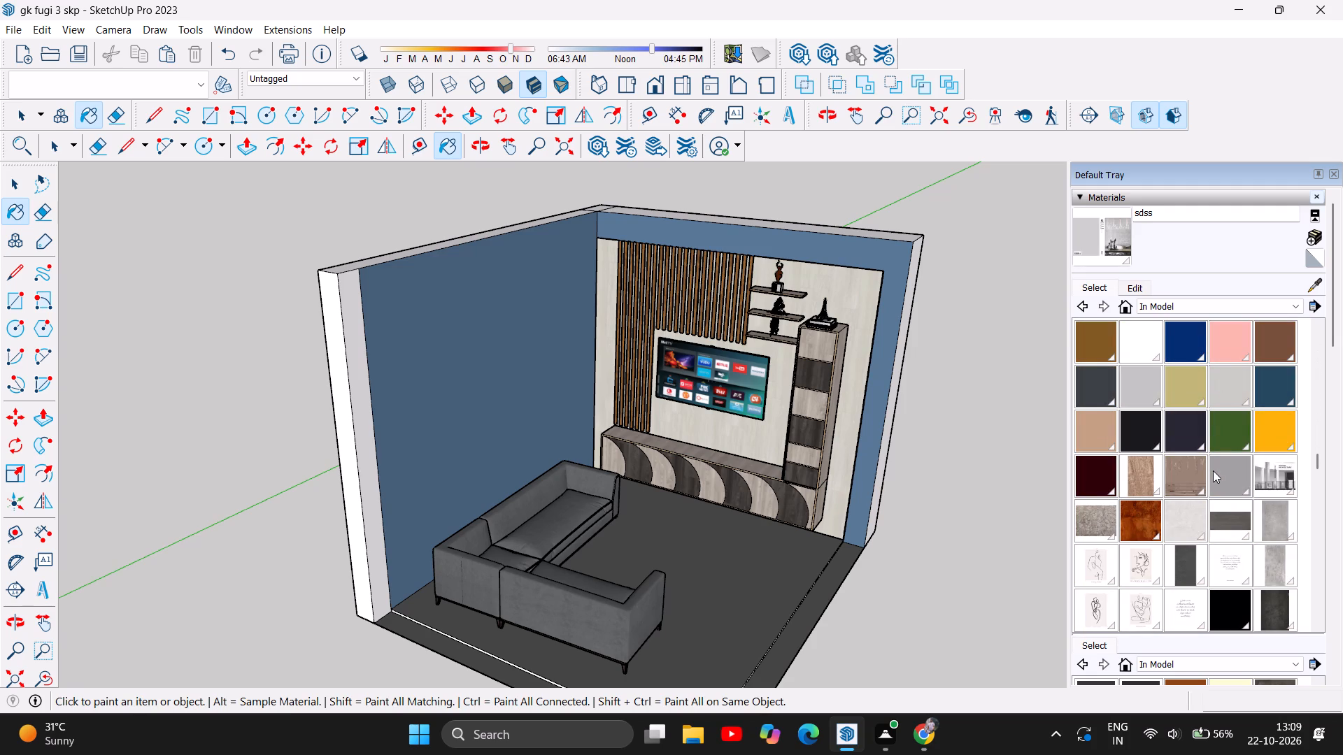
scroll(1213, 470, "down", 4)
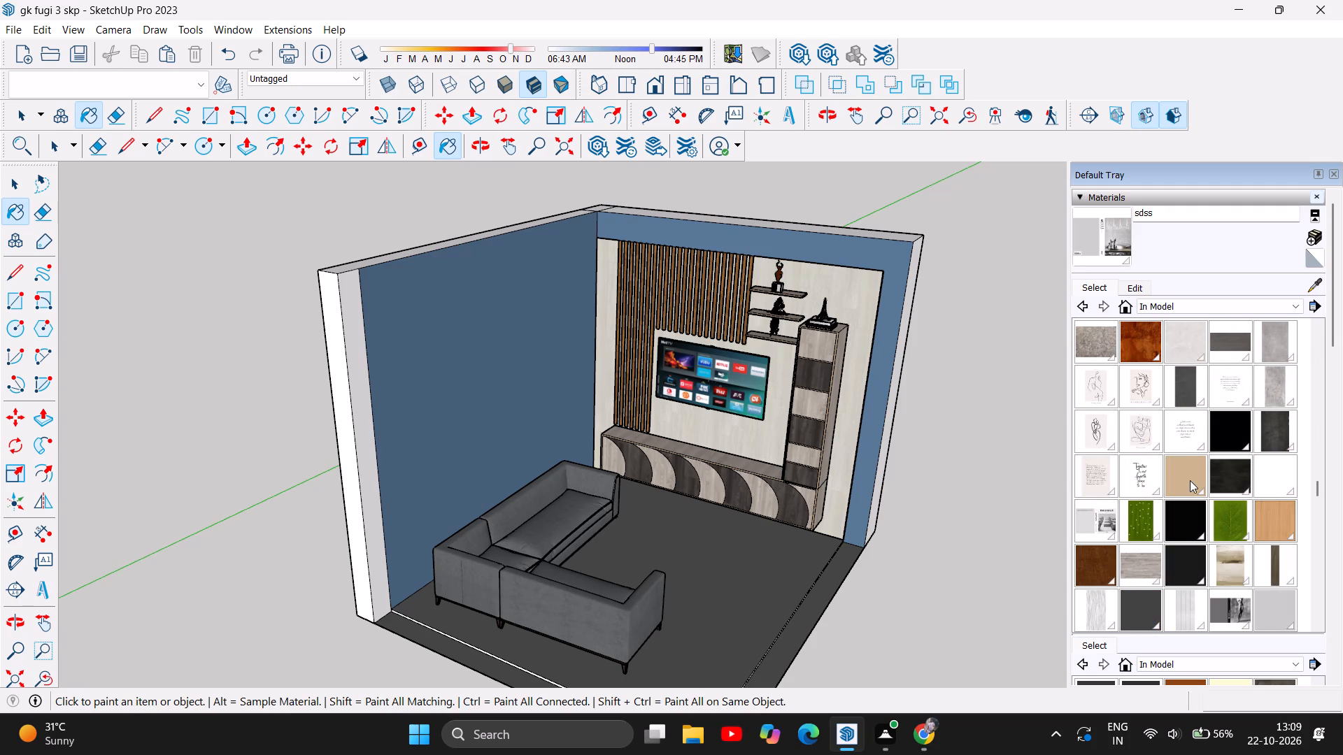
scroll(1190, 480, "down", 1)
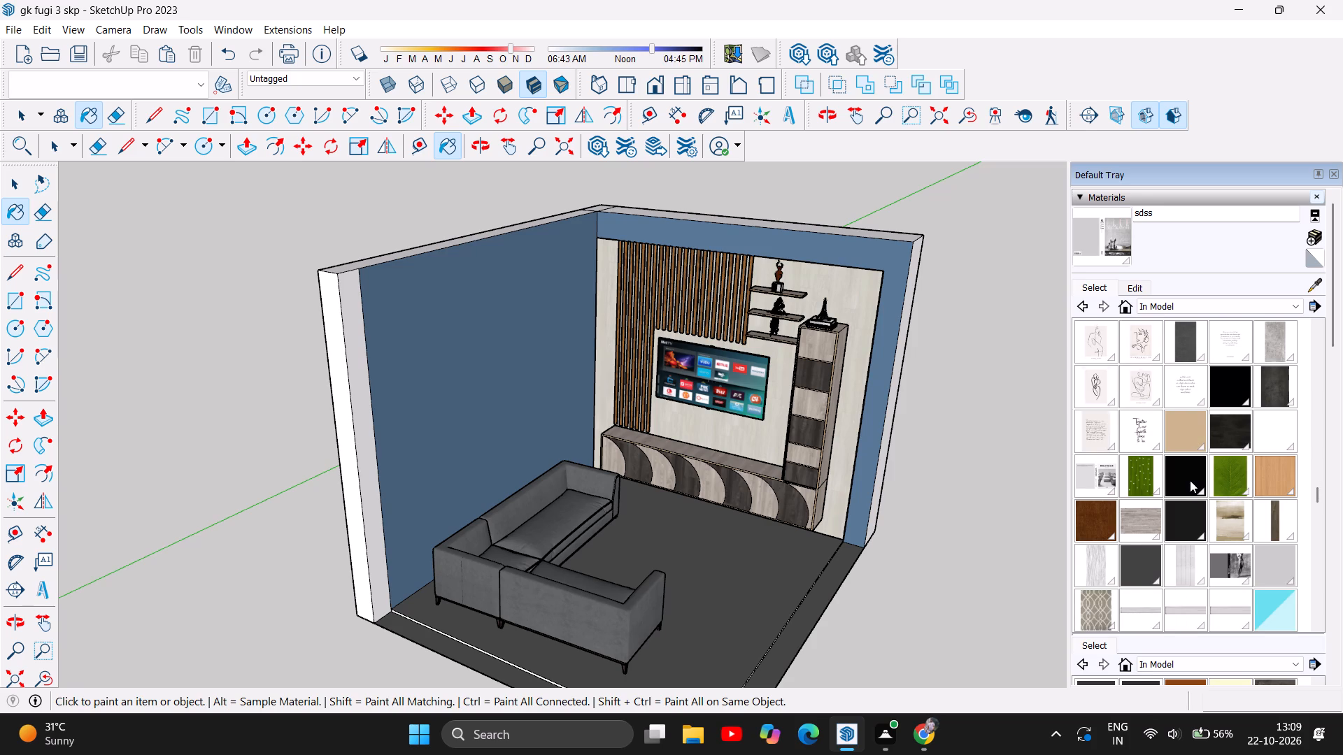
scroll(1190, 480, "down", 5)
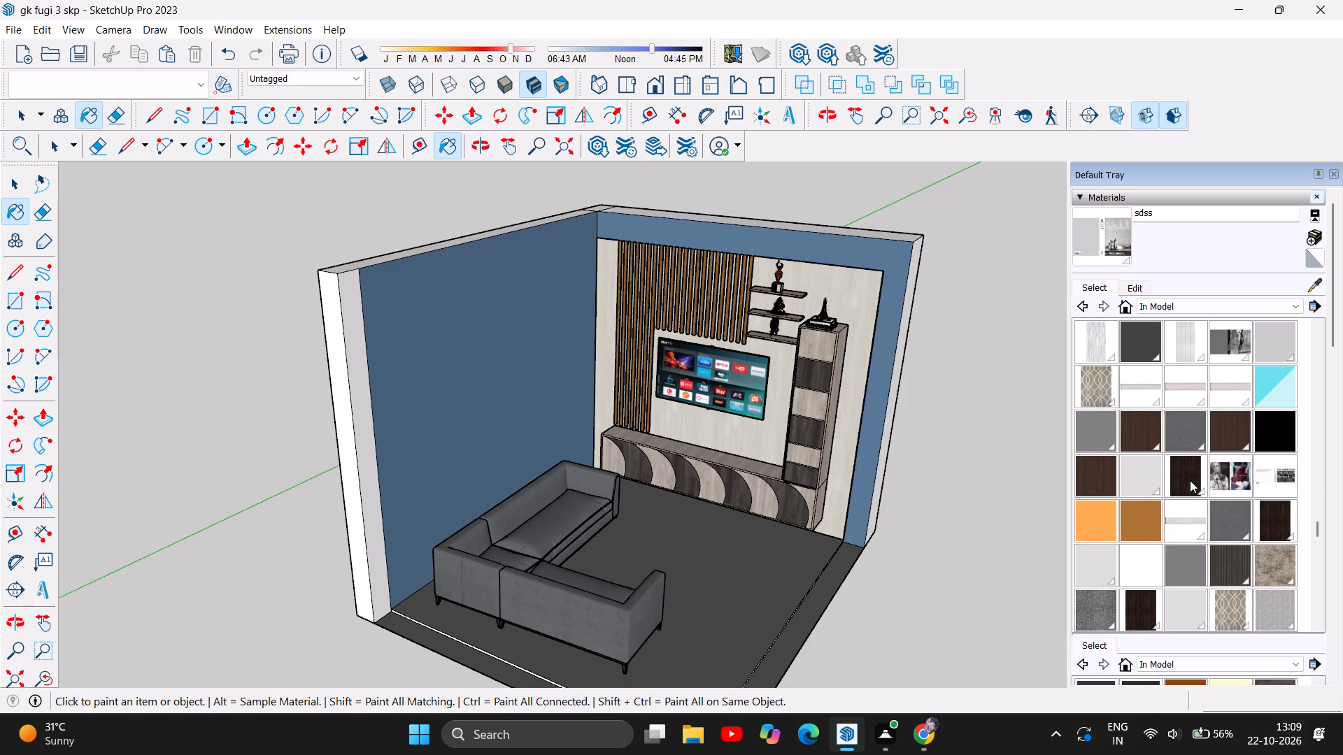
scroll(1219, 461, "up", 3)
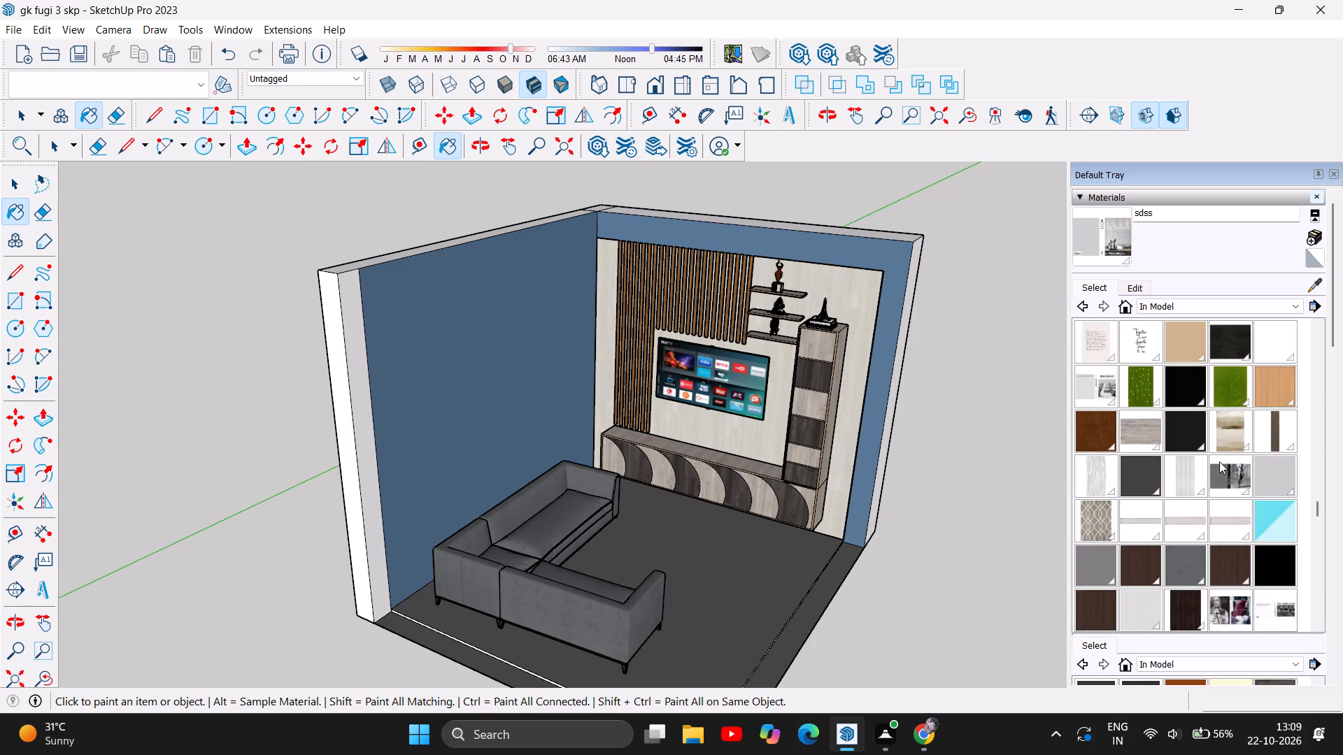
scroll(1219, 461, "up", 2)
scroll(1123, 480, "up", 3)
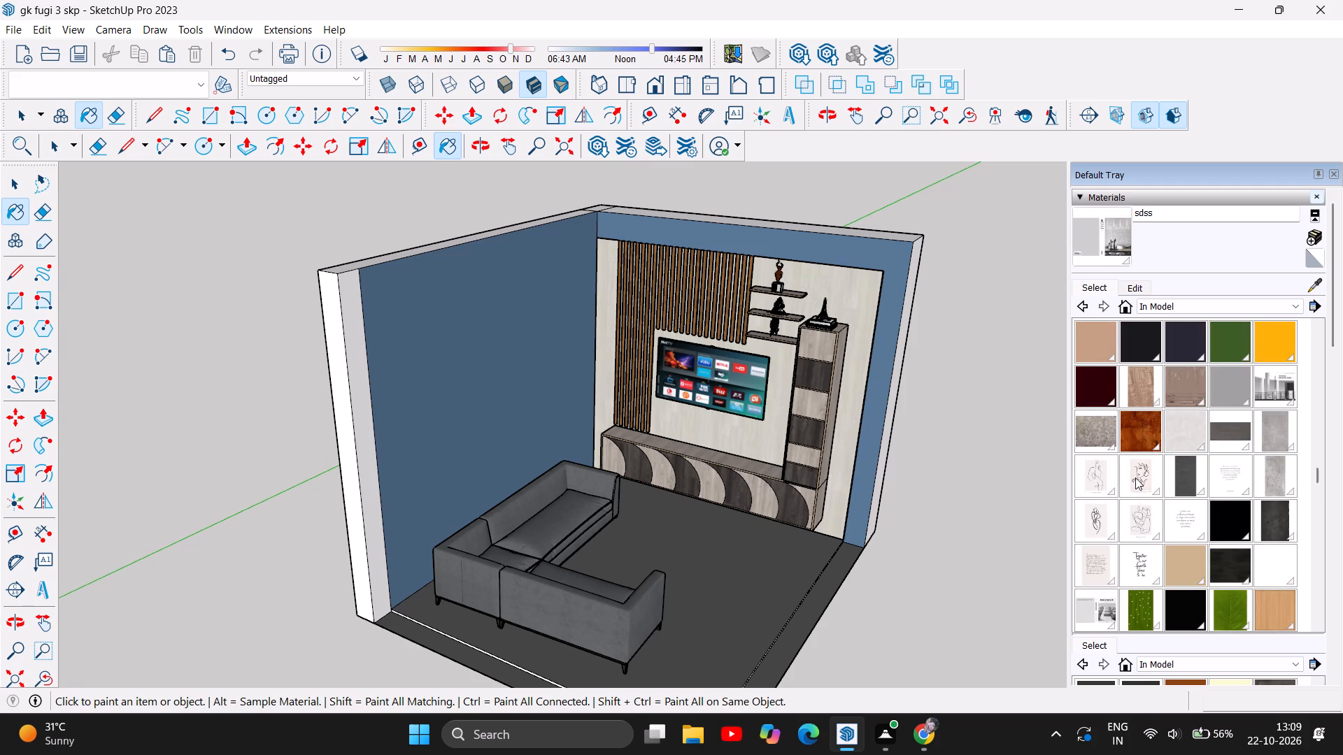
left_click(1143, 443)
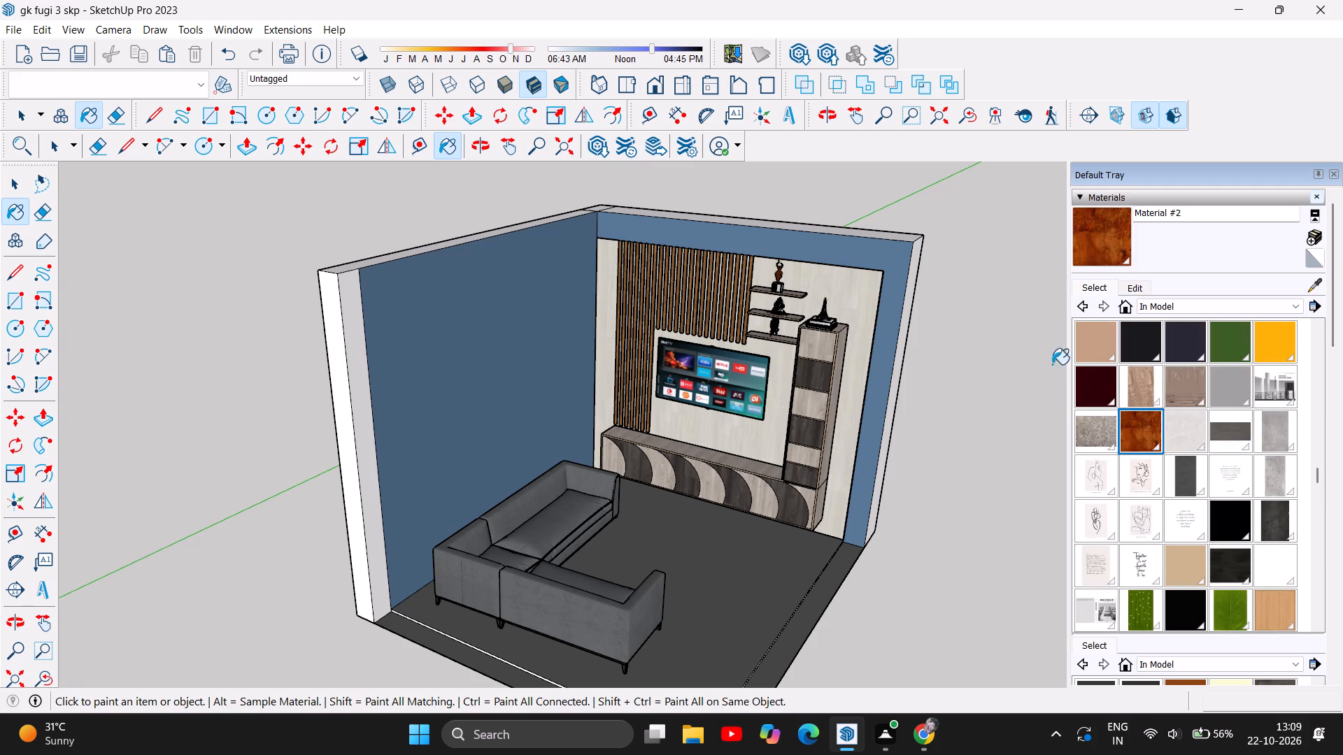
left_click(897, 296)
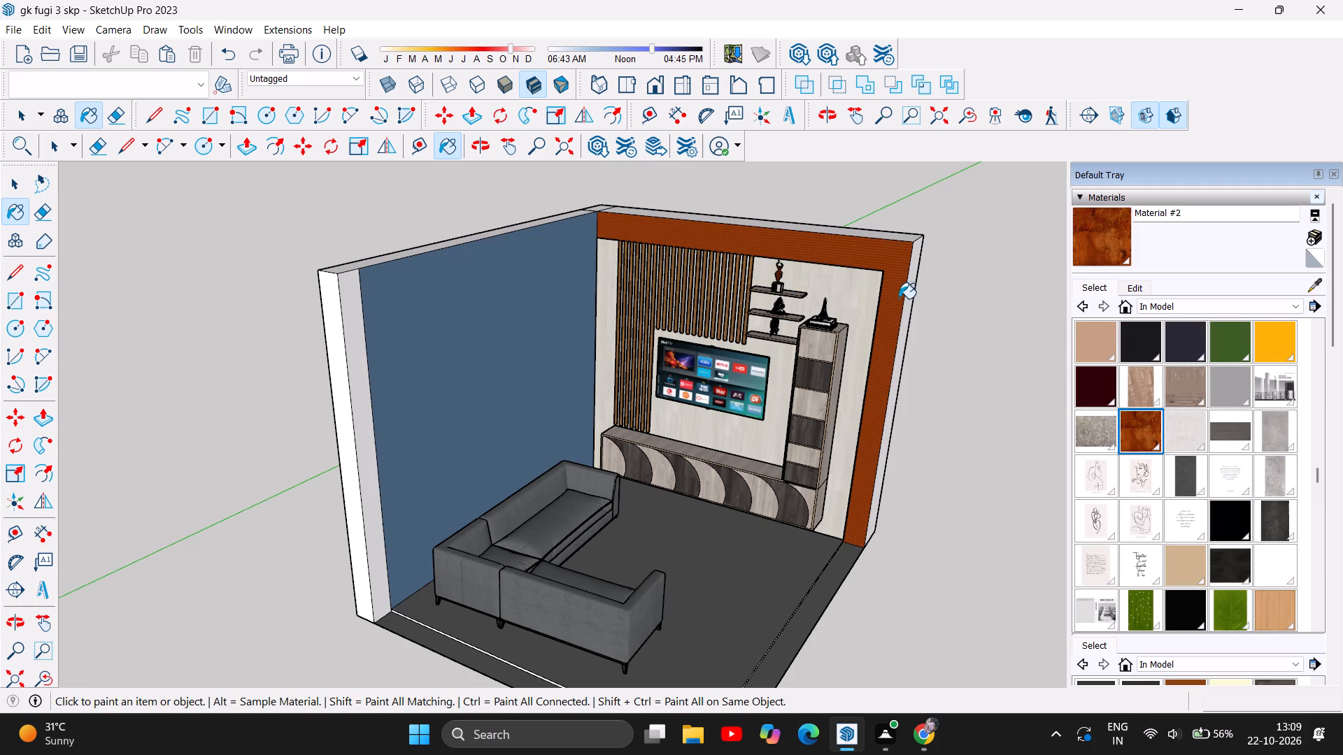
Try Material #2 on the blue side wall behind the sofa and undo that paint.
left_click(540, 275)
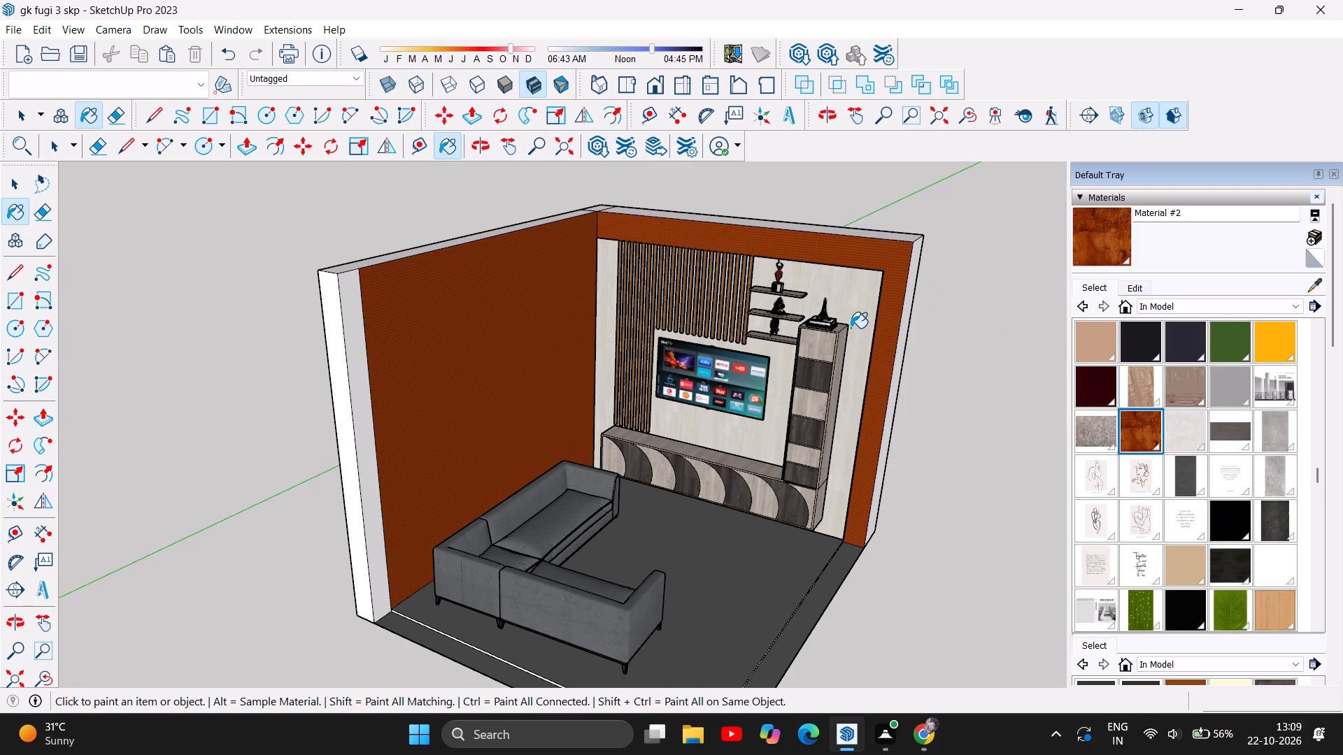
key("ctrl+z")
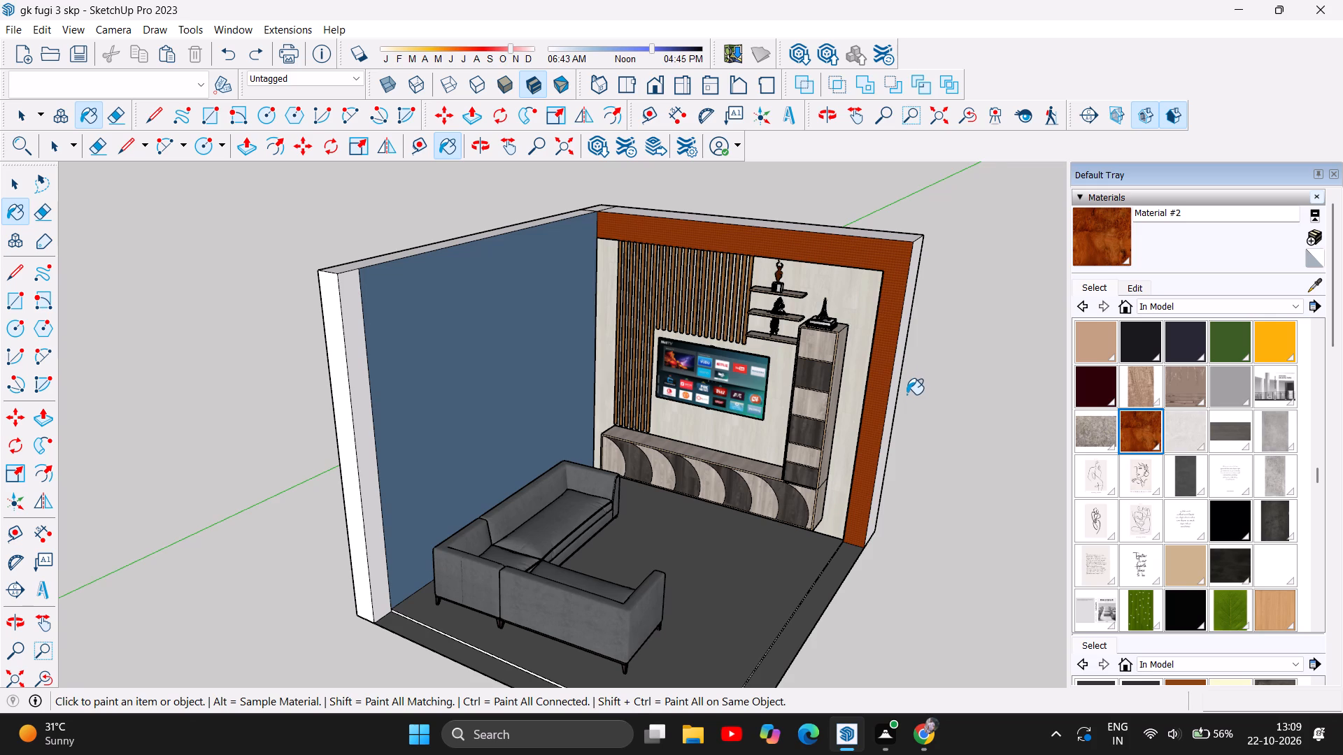
Paint the blue side wall behind the sofa with the dark brown Material #3a2 from the model's materials.
scroll(906, 393, "down", 4)
scroll(706, 584, "up", 6)
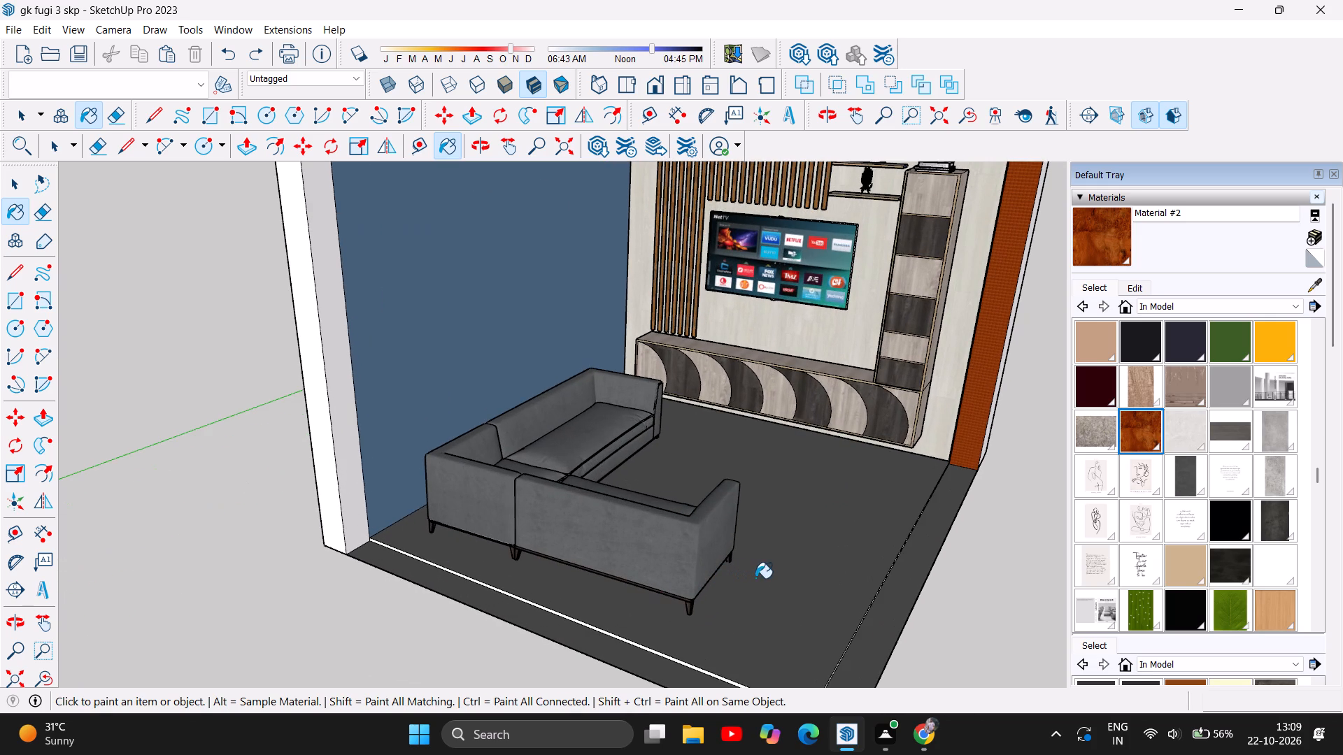
scroll(1216, 528, "down", 1)
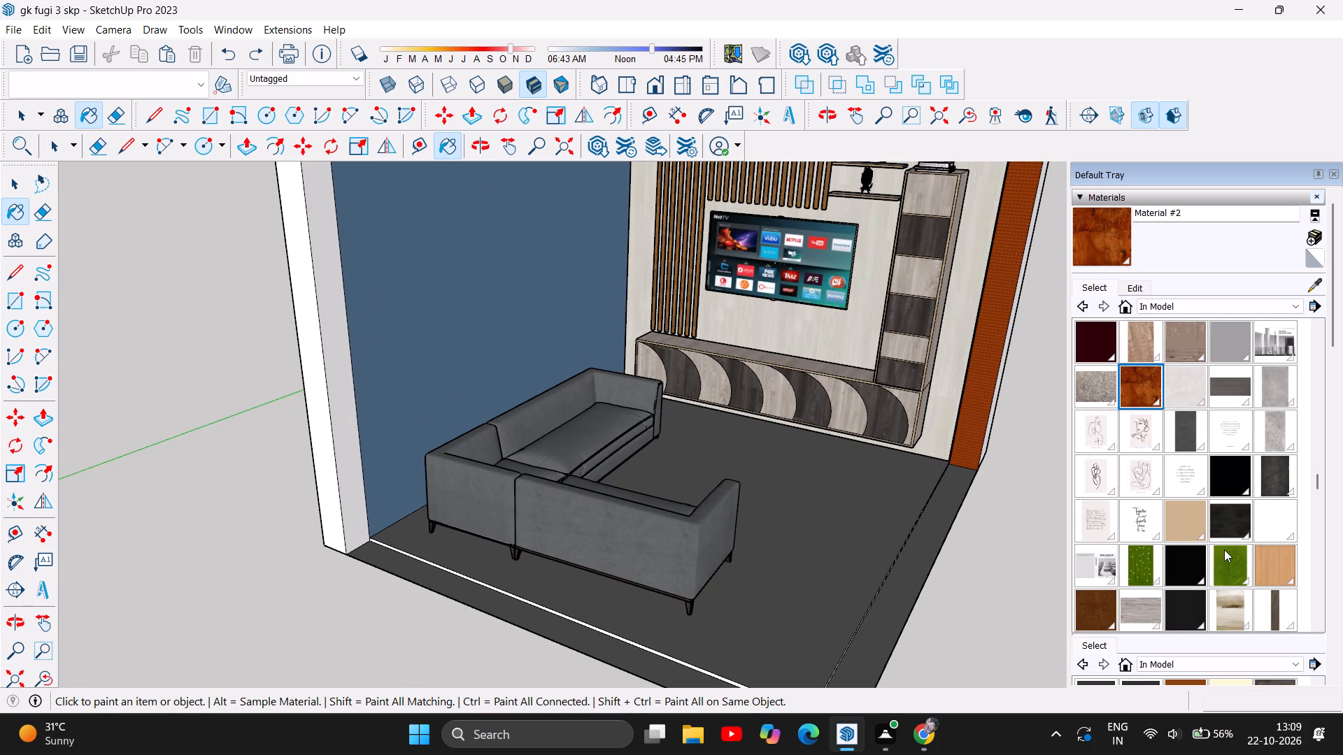
scroll(1223, 550, "down", 2)
double_click(1084, 526)
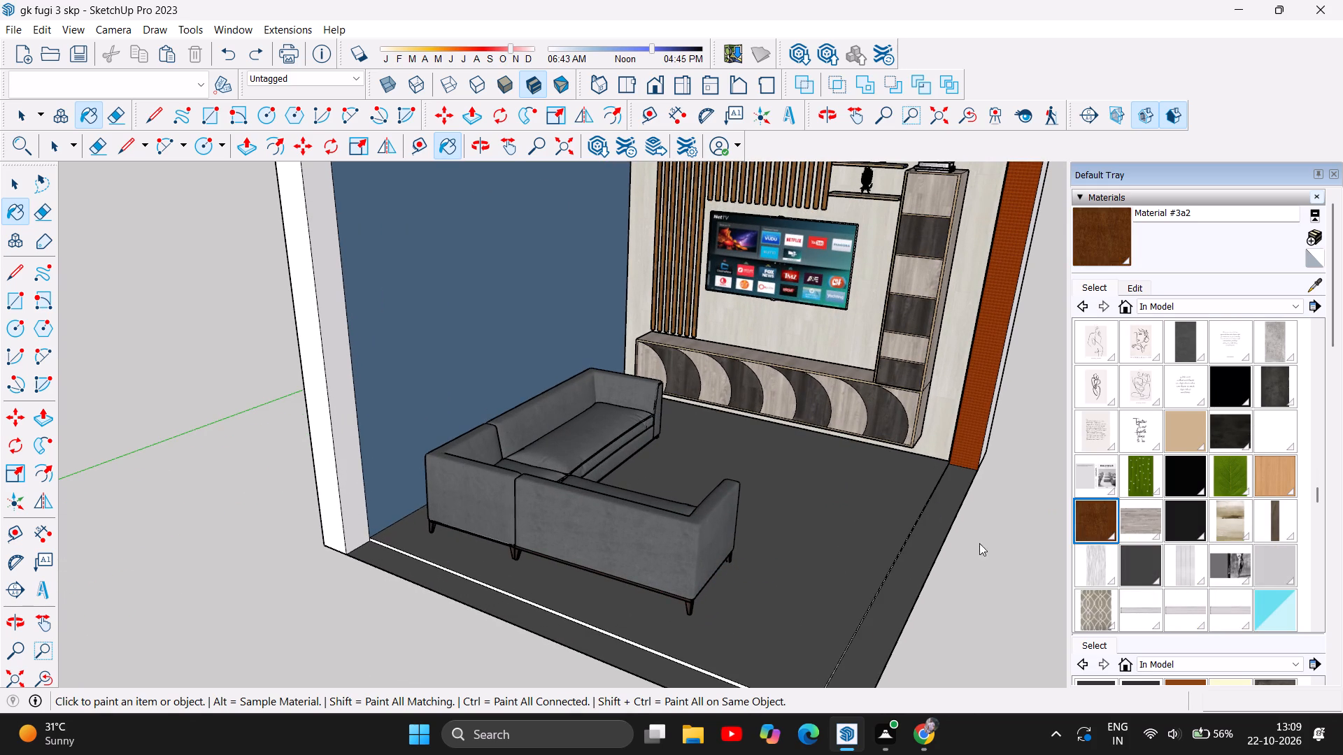
double_click(572, 339)
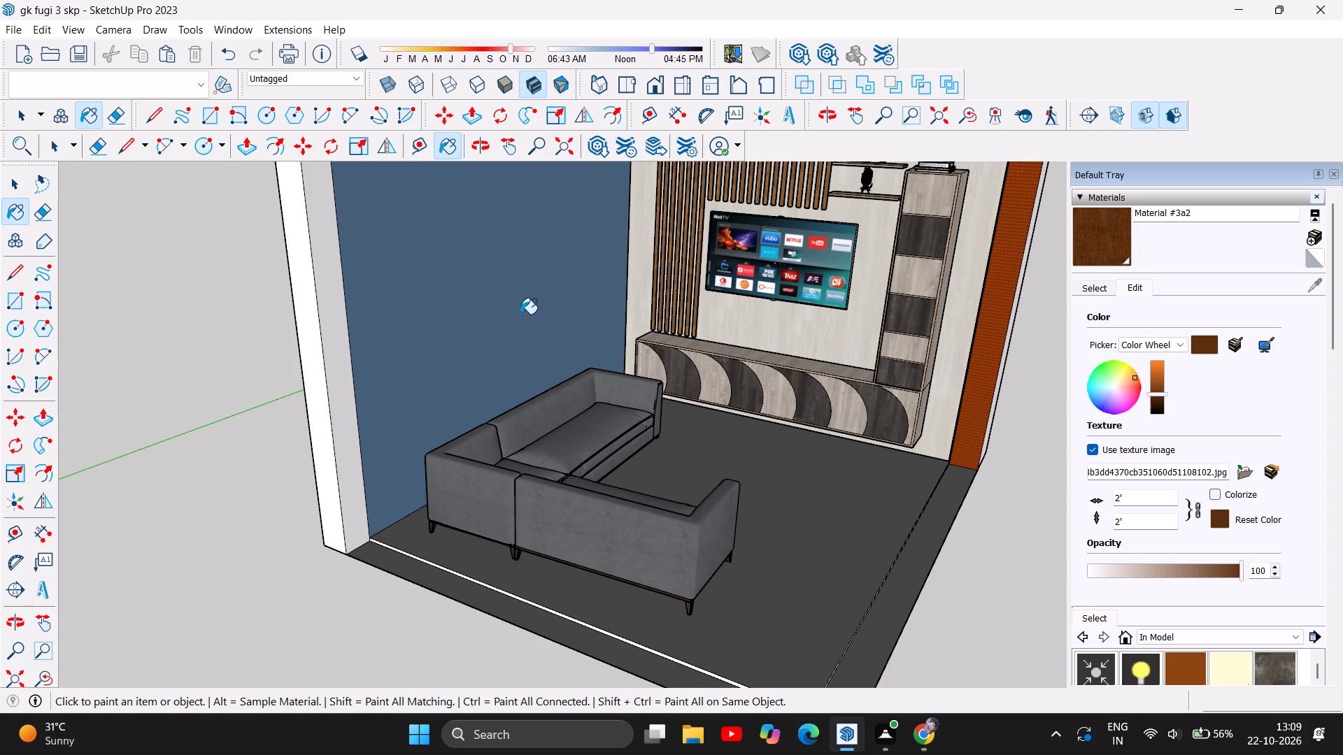
Paint the border of the TV wall with the same dark brown Material #3a2.
scroll(487, 333, "down", 5)
scroll(479, 533, "down", 5)
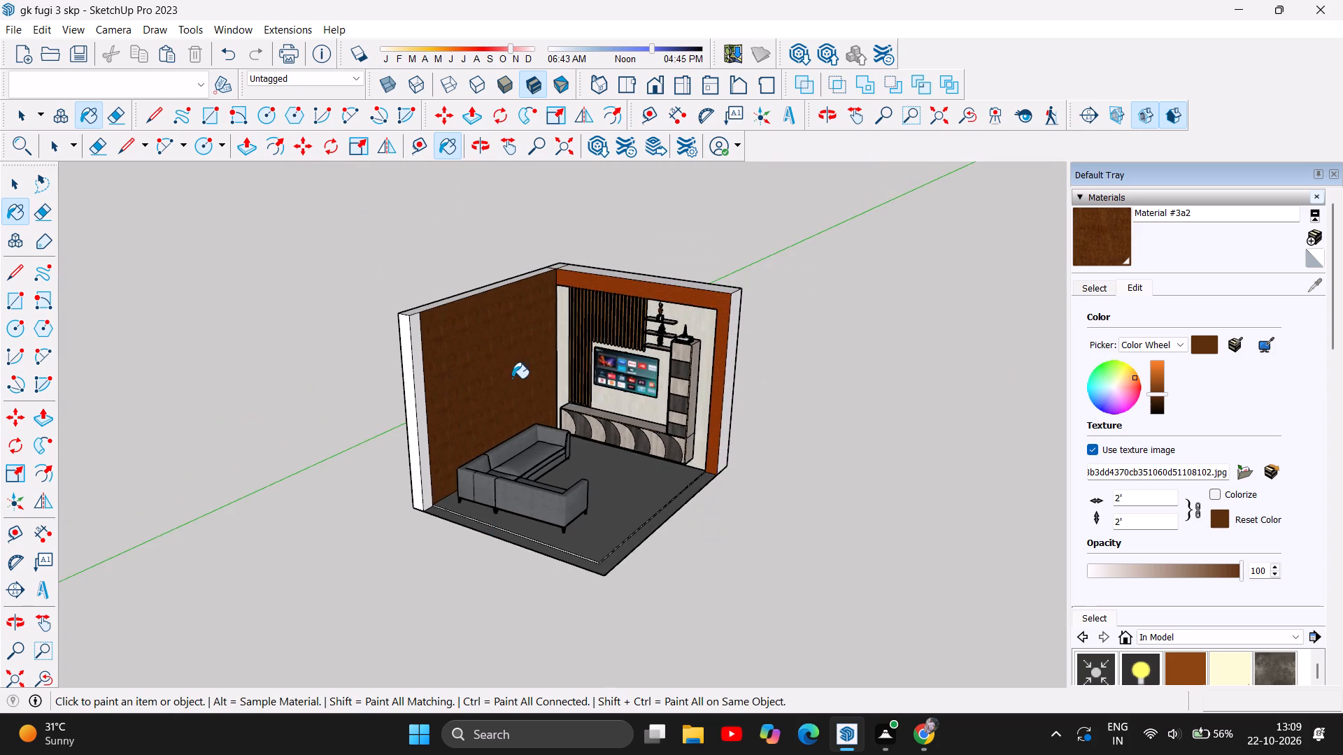
scroll(518, 371, "up", 5)
scroll(552, 318, "up", 18)
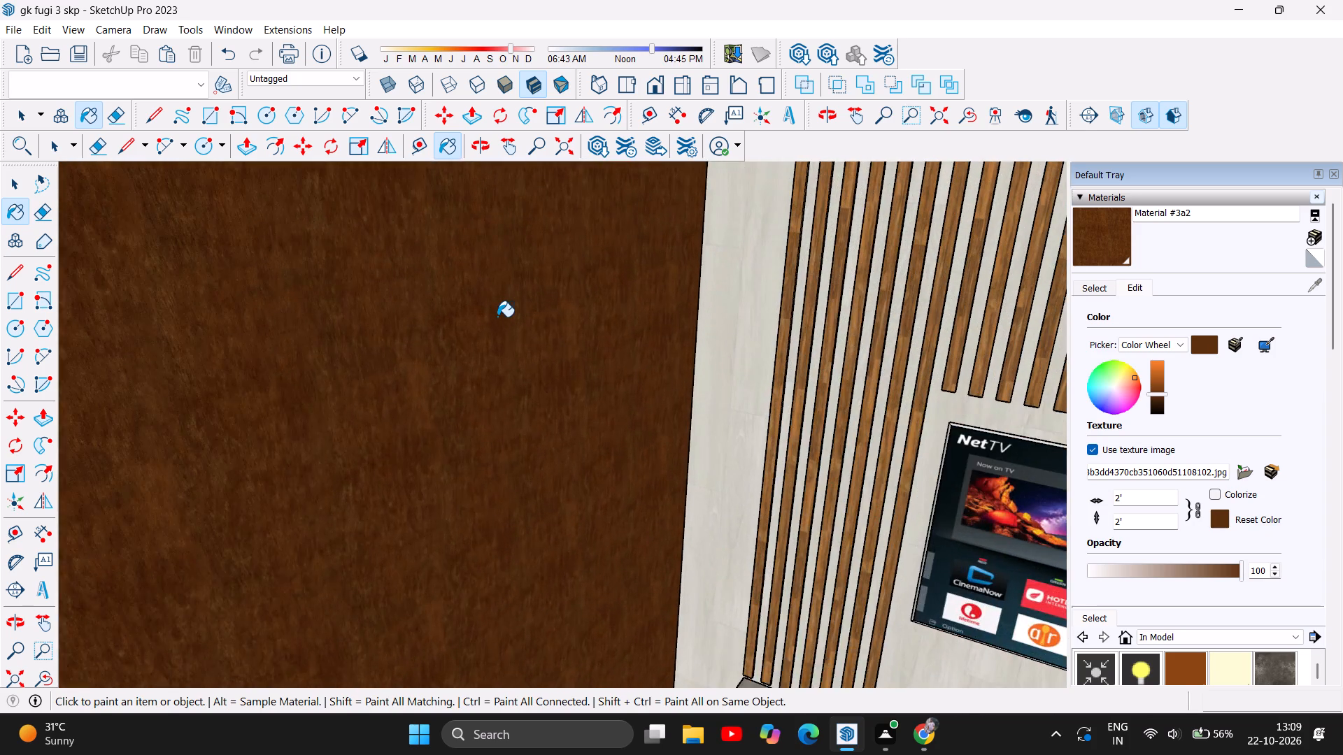
scroll(497, 317, "down", 17)
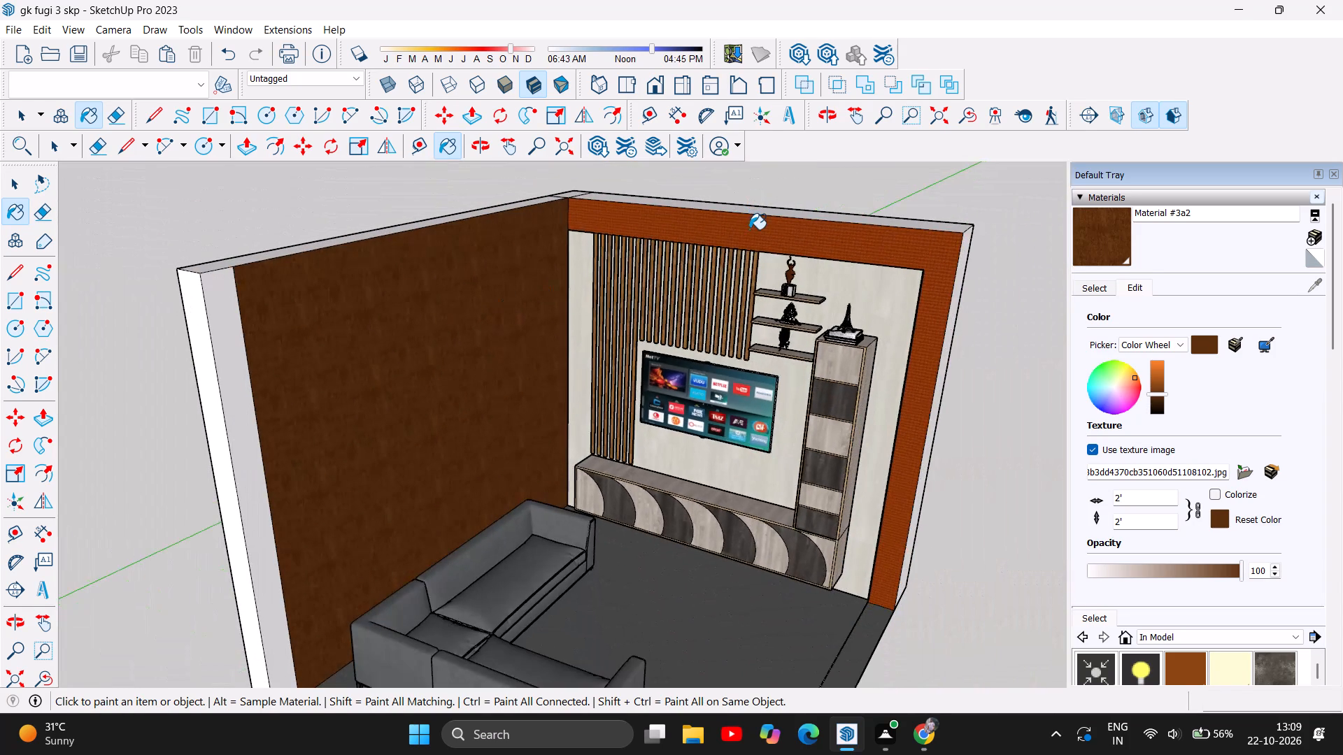
double_click(749, 229)
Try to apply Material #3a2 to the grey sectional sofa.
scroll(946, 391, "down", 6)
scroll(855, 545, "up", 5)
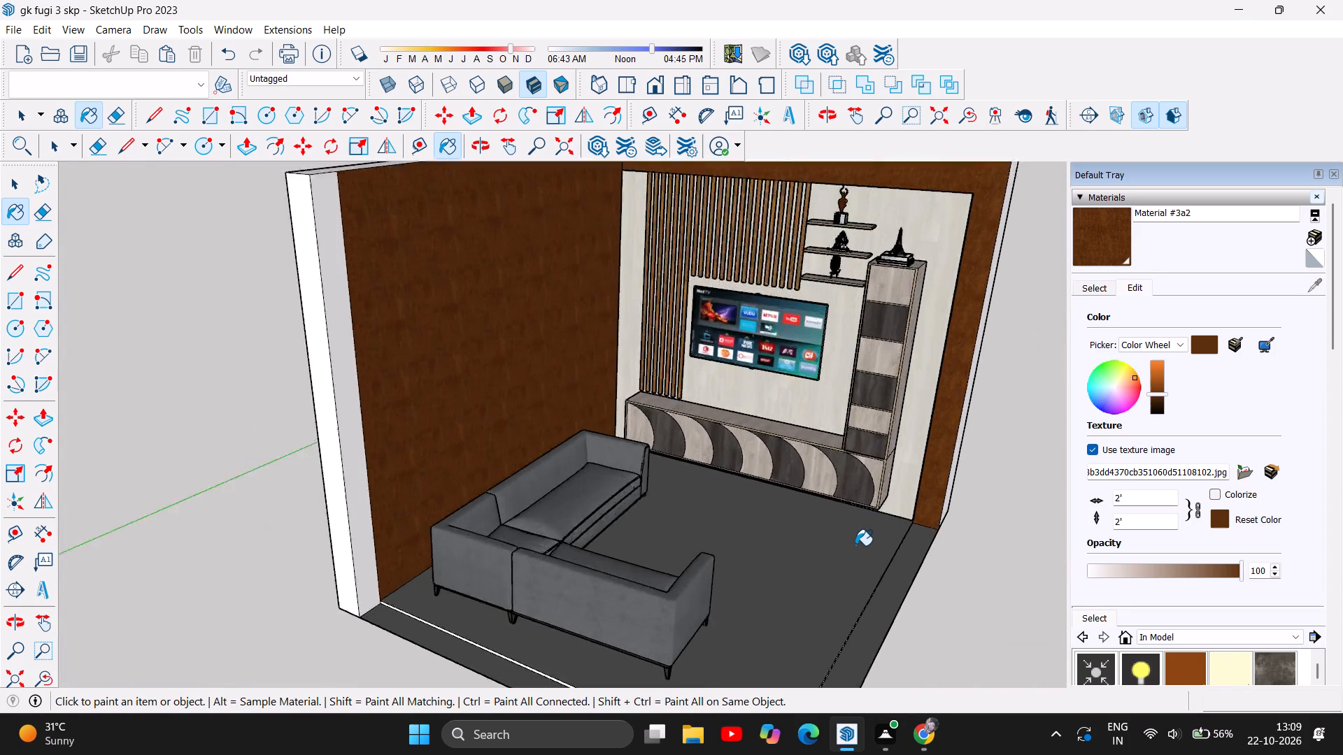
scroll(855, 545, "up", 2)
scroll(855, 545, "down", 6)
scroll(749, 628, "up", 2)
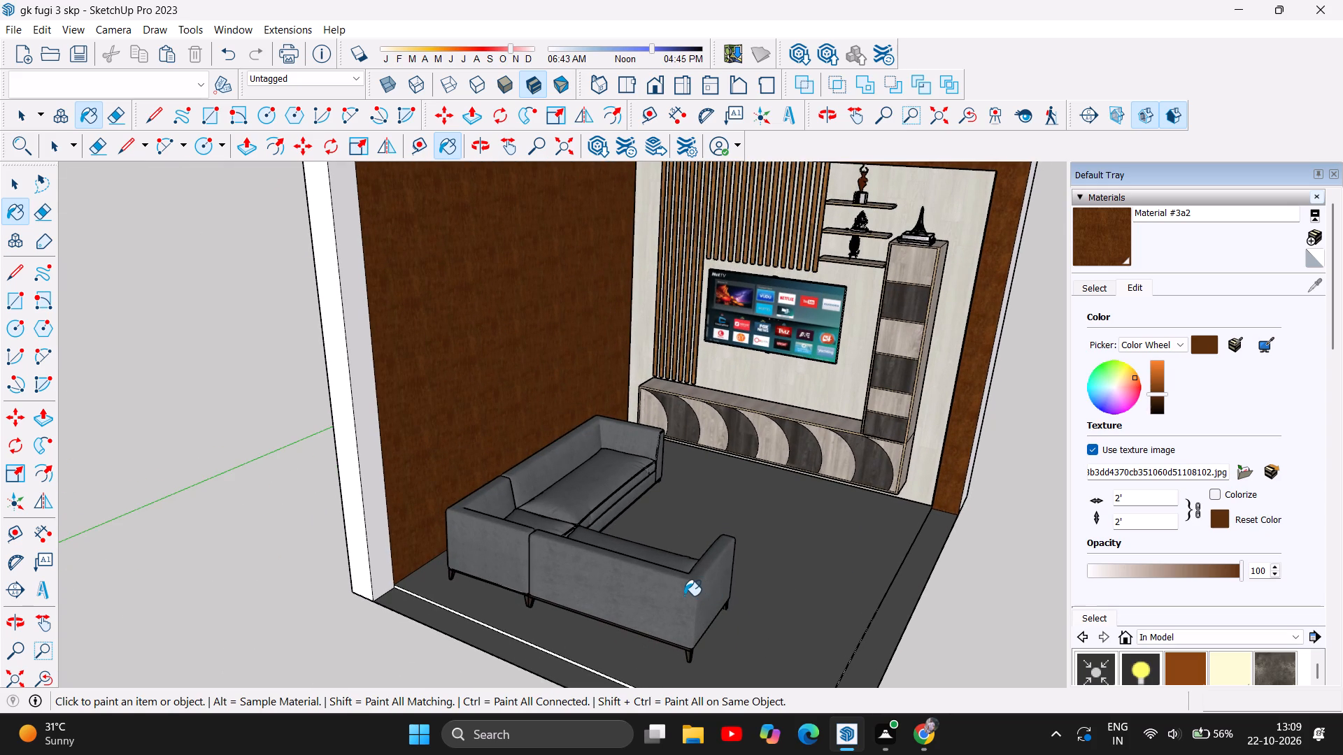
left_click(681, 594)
Browse the model's material swatches for a finish that suits the TV wall.
scroll(699, 594, "down", 5)
scroll(1201, 652, "down", 4)
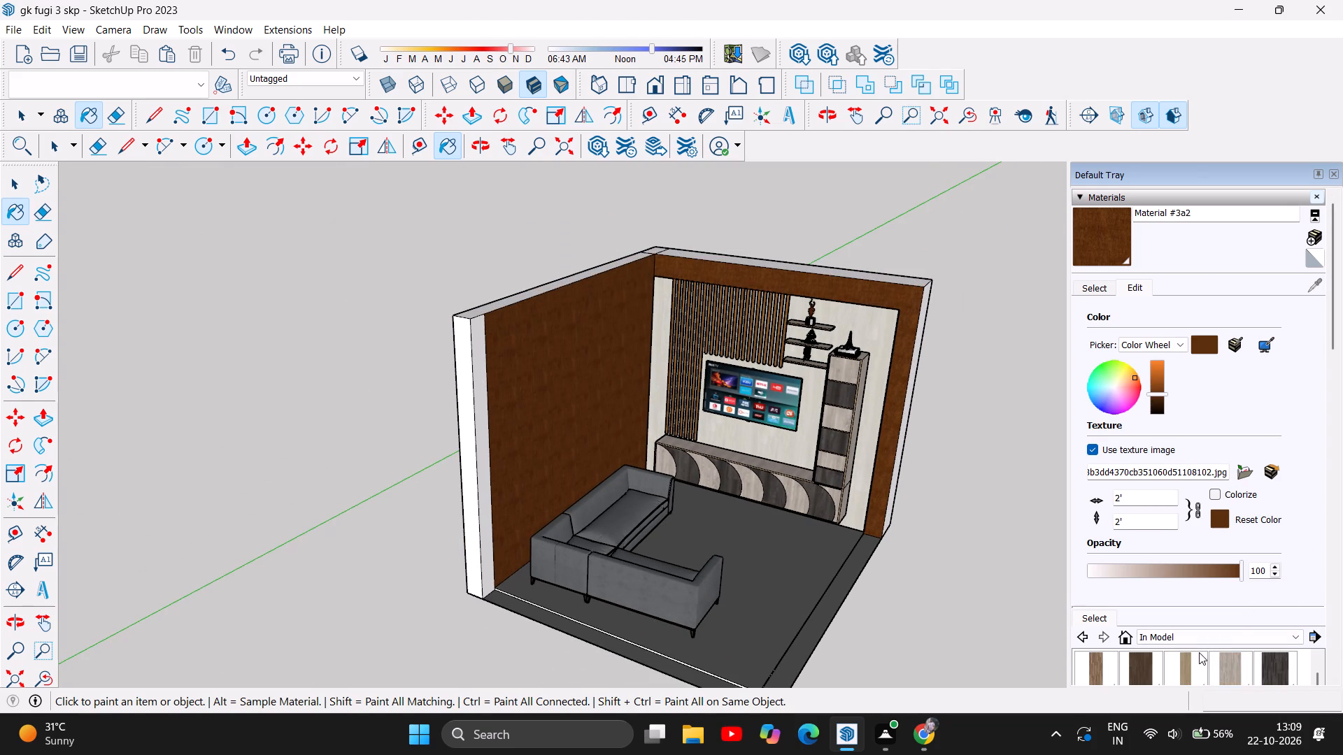
scroll(1279, 347, "up", 5)
left_click(1103, 290)
scroll(1181, 436, "down", 2)
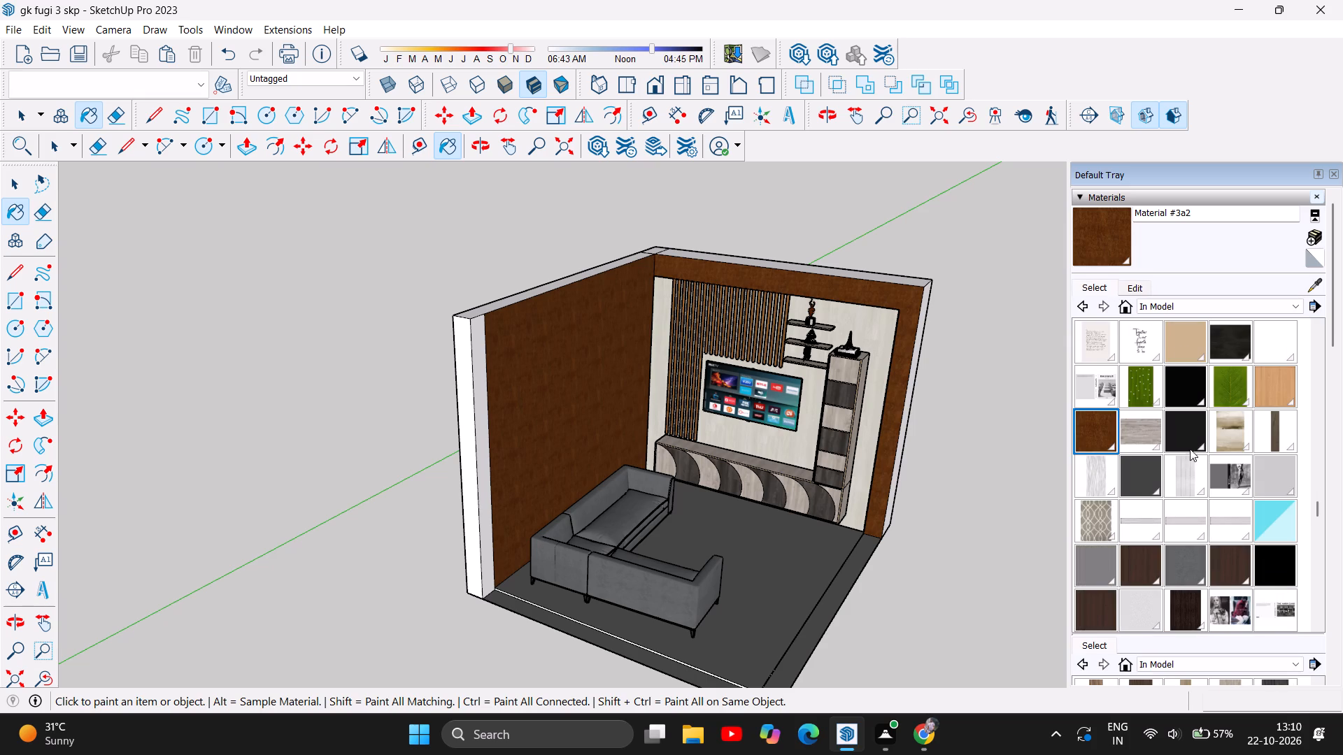
scroll(1199, 450, "down", 6)
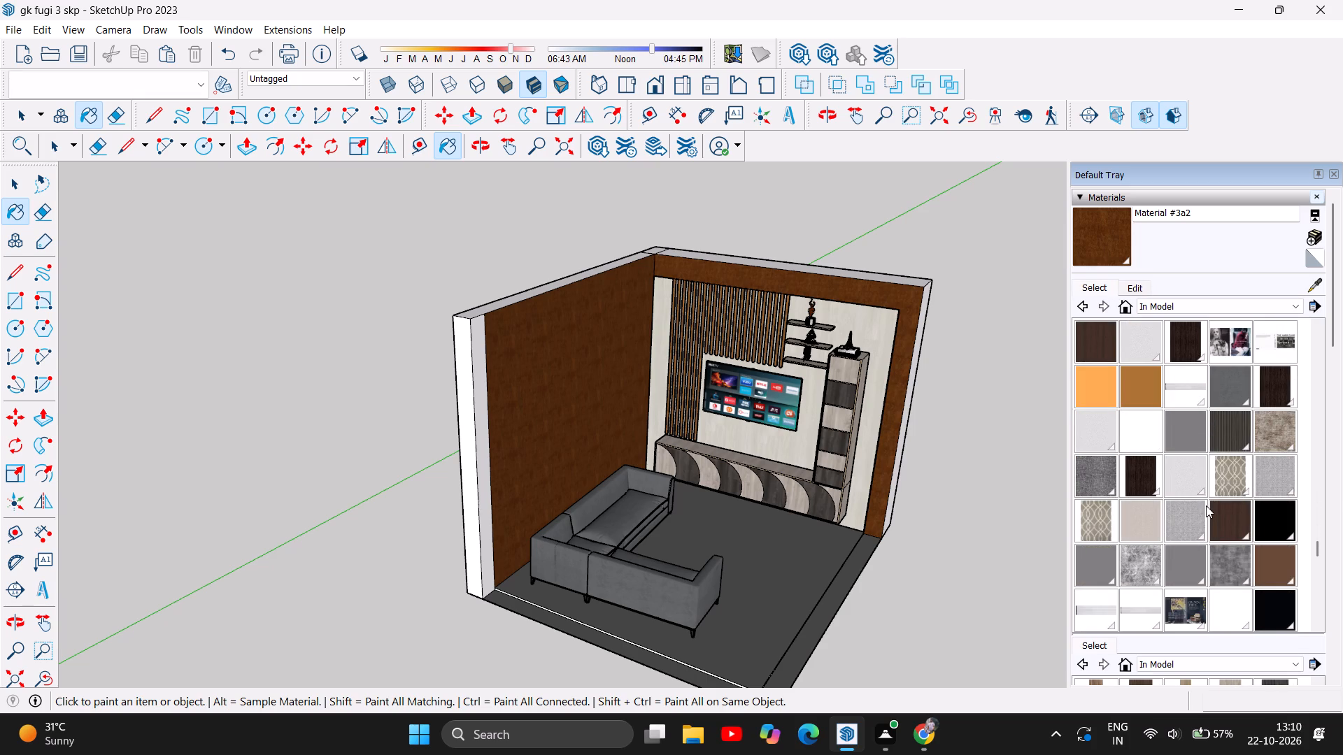
scroll(1269, 461, "down", 3)
scroll(1235, 509, "down", 1)
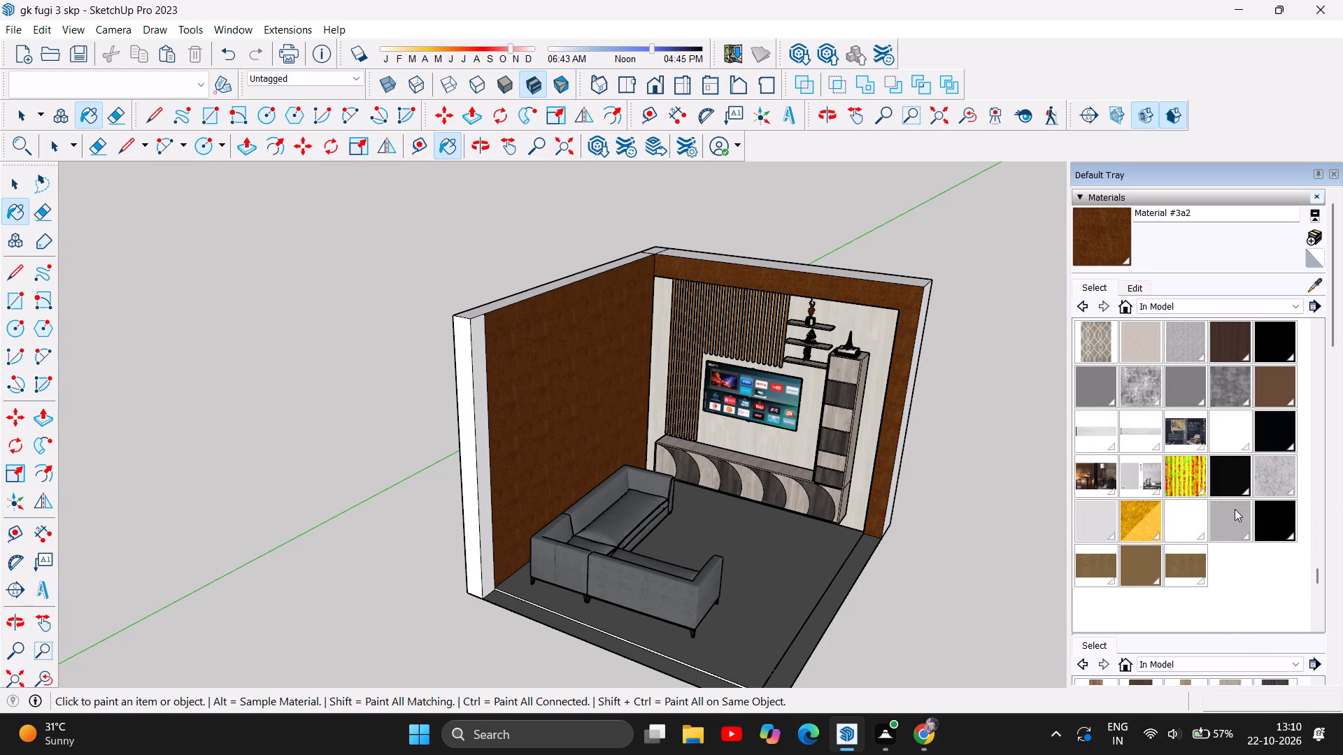
scroll(1235, 509, "down", 2)
scroll(1235, 509, "up", 3)
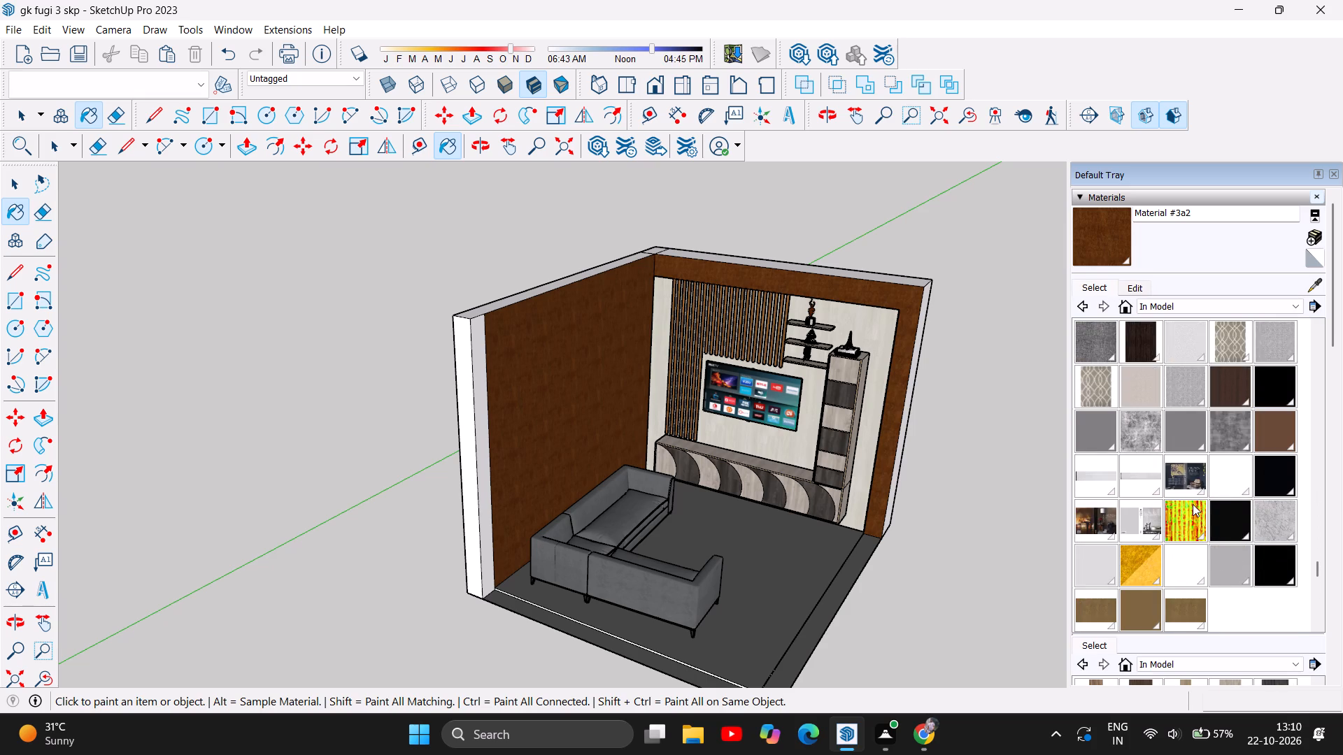
scroll(1193, 504, "up", 4)
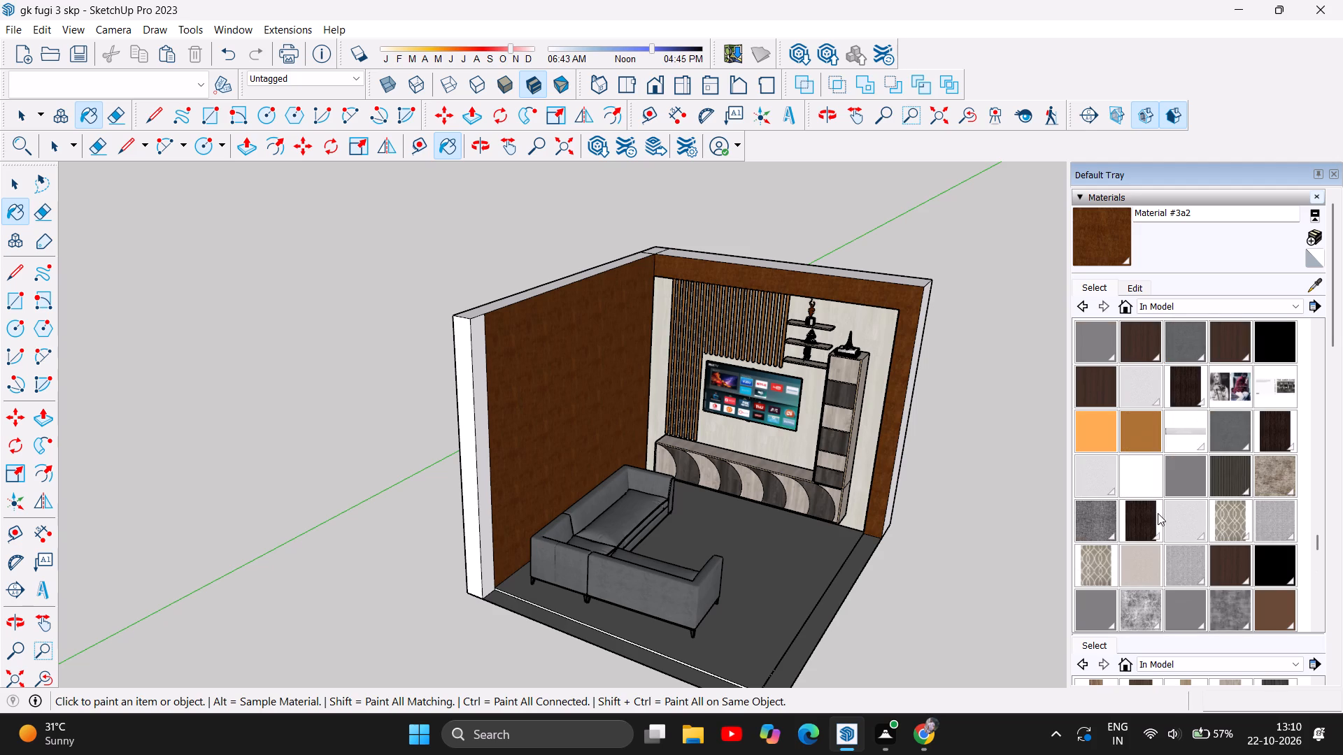
scroll(1248, 483, "up", 3)
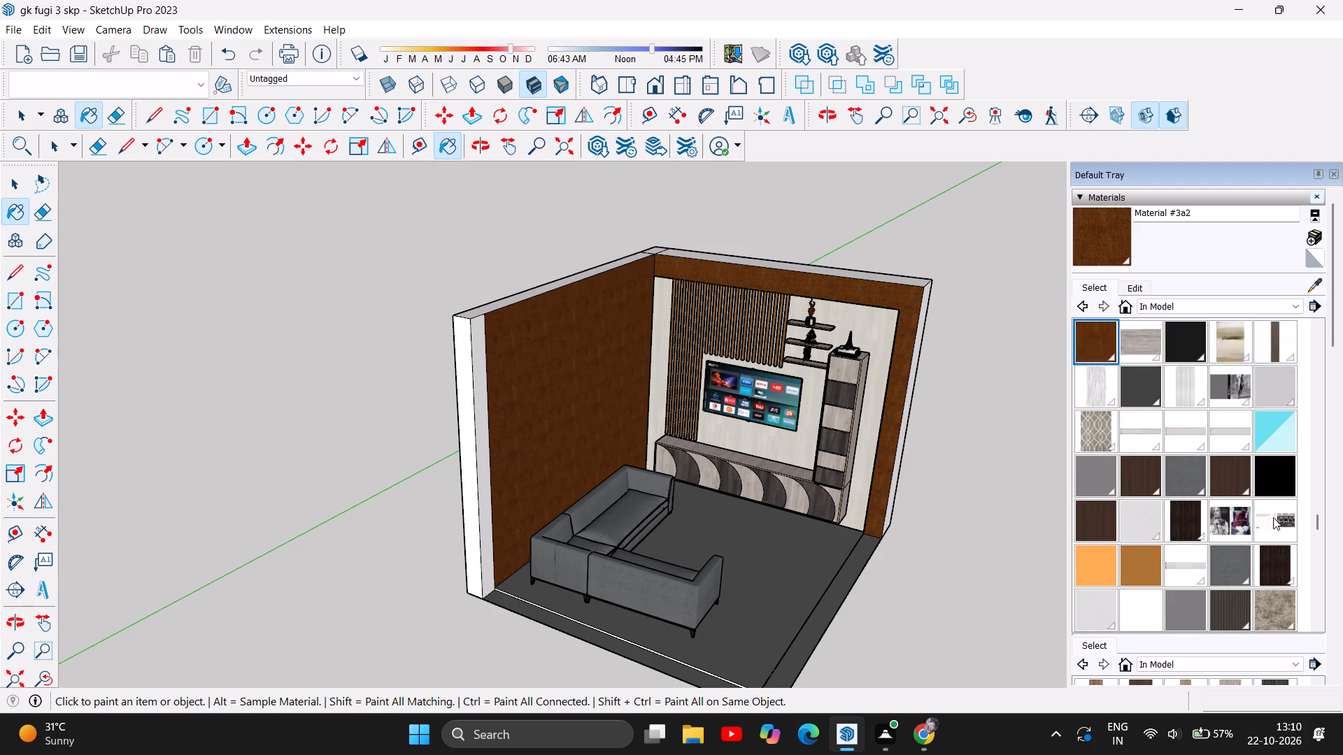
scroll(1273, 517, "up", 6)
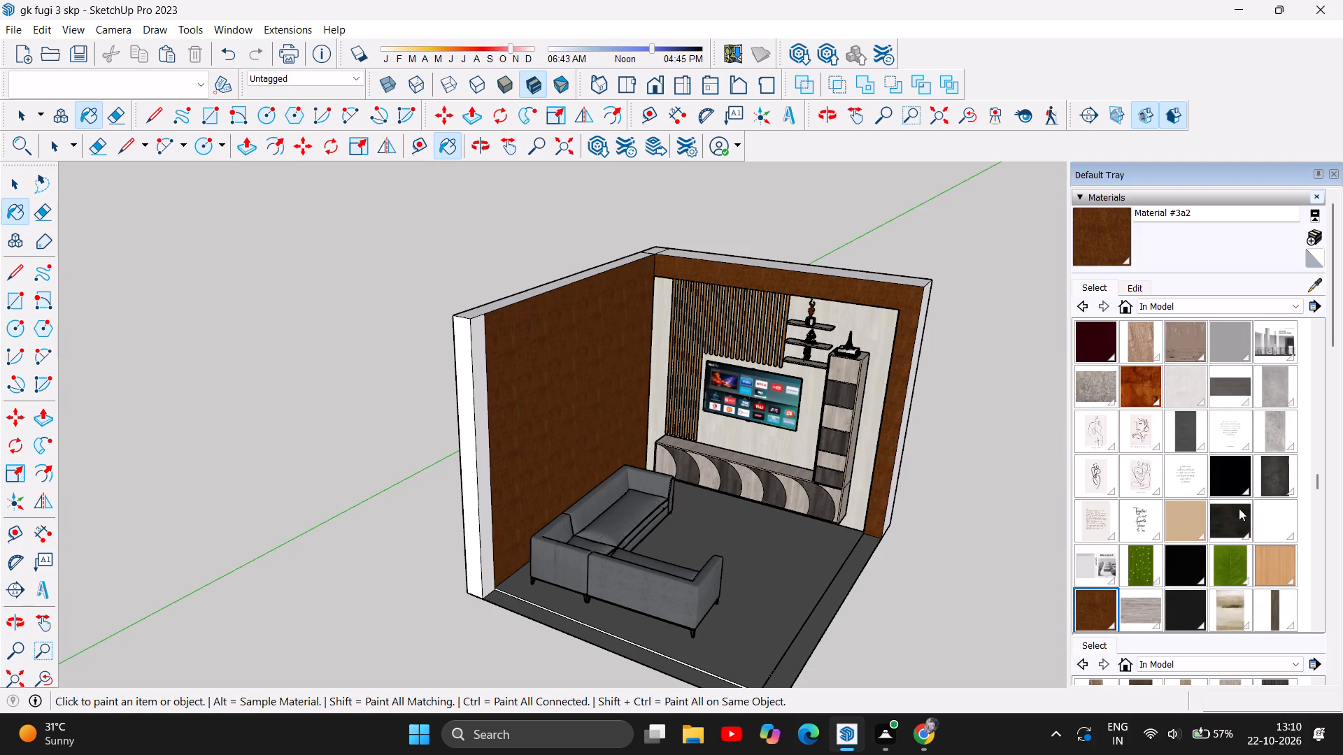
left_click(1186, 514)
scroll(1209, 446, "up", 2)
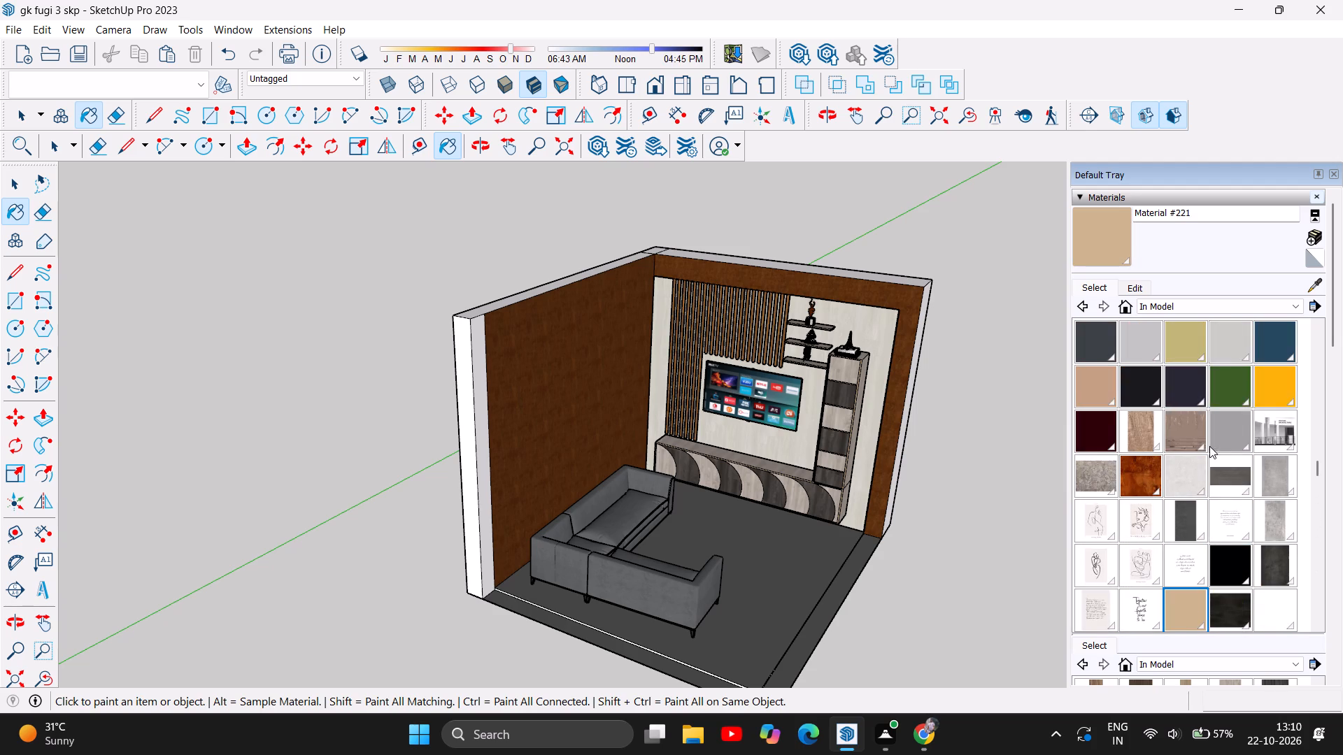
scroll(1204, 452, "up", 1)
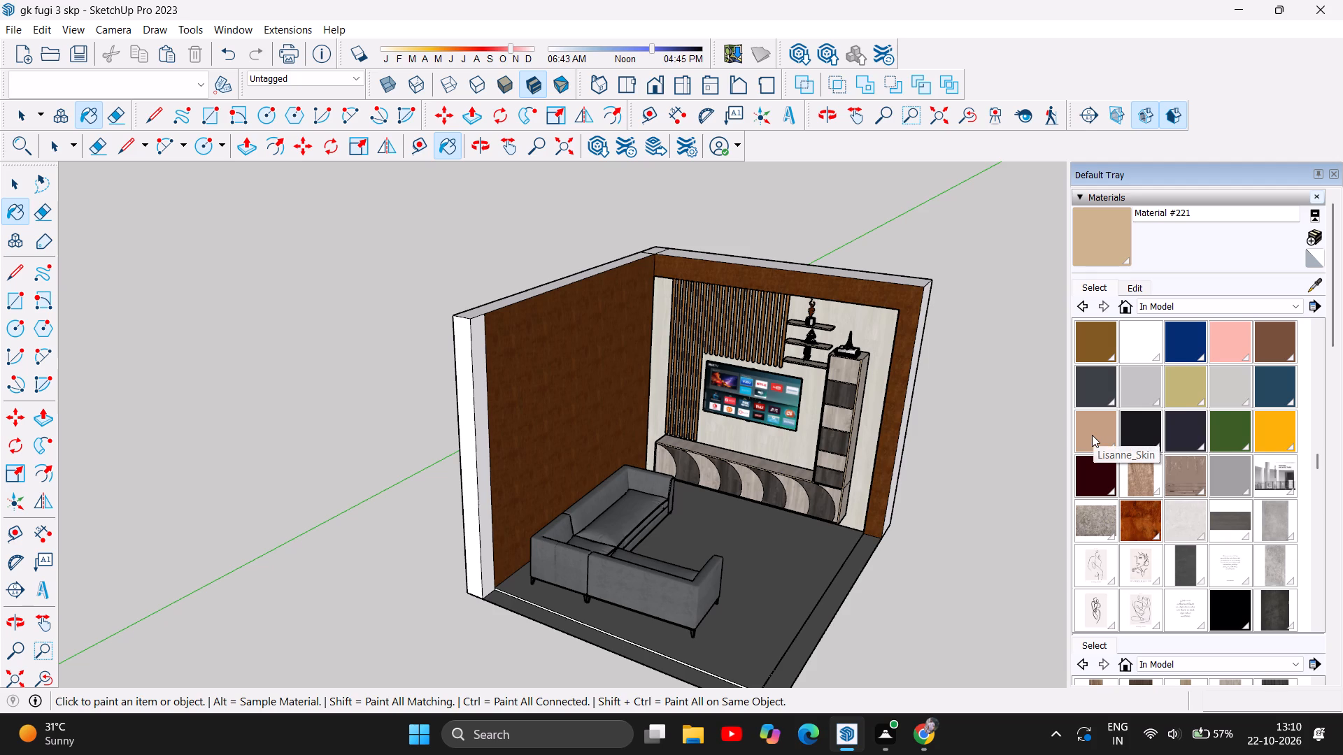
scroll(1153, 458, "up", 4)
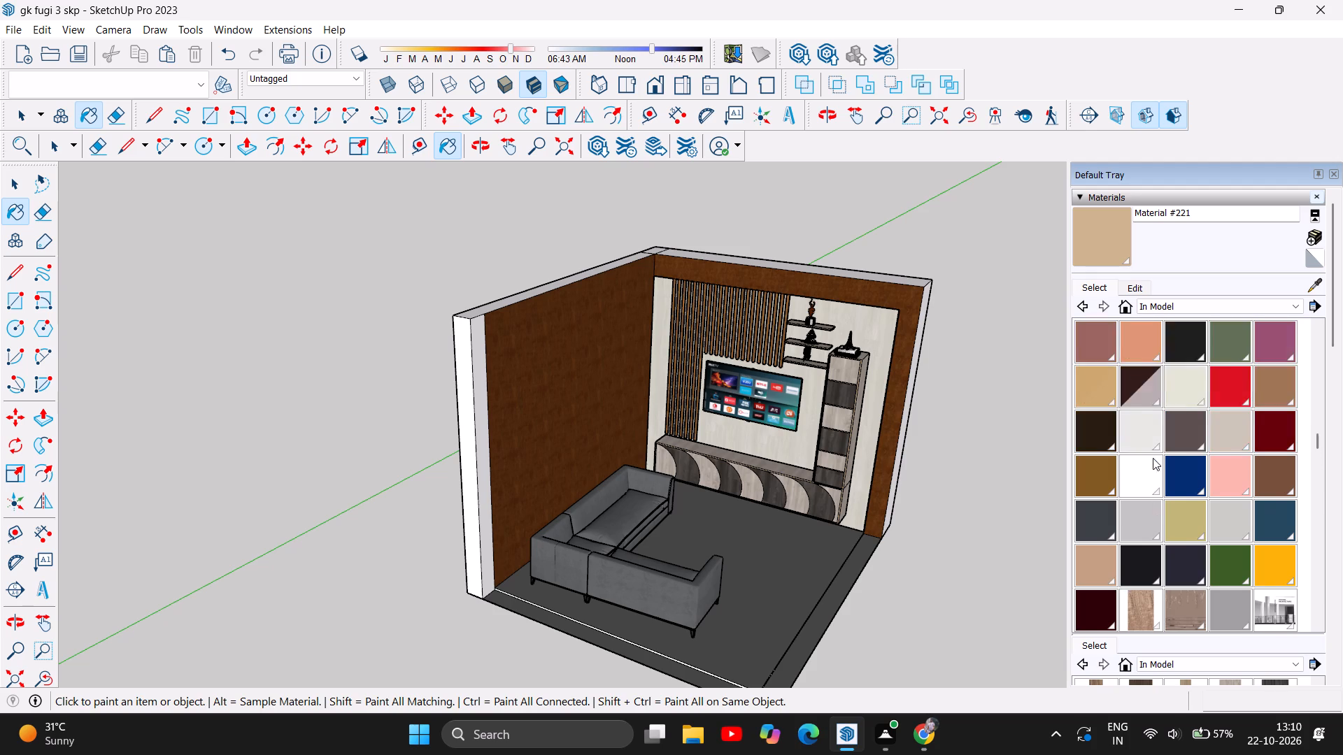
scroll(1153, 458, "up", 6)
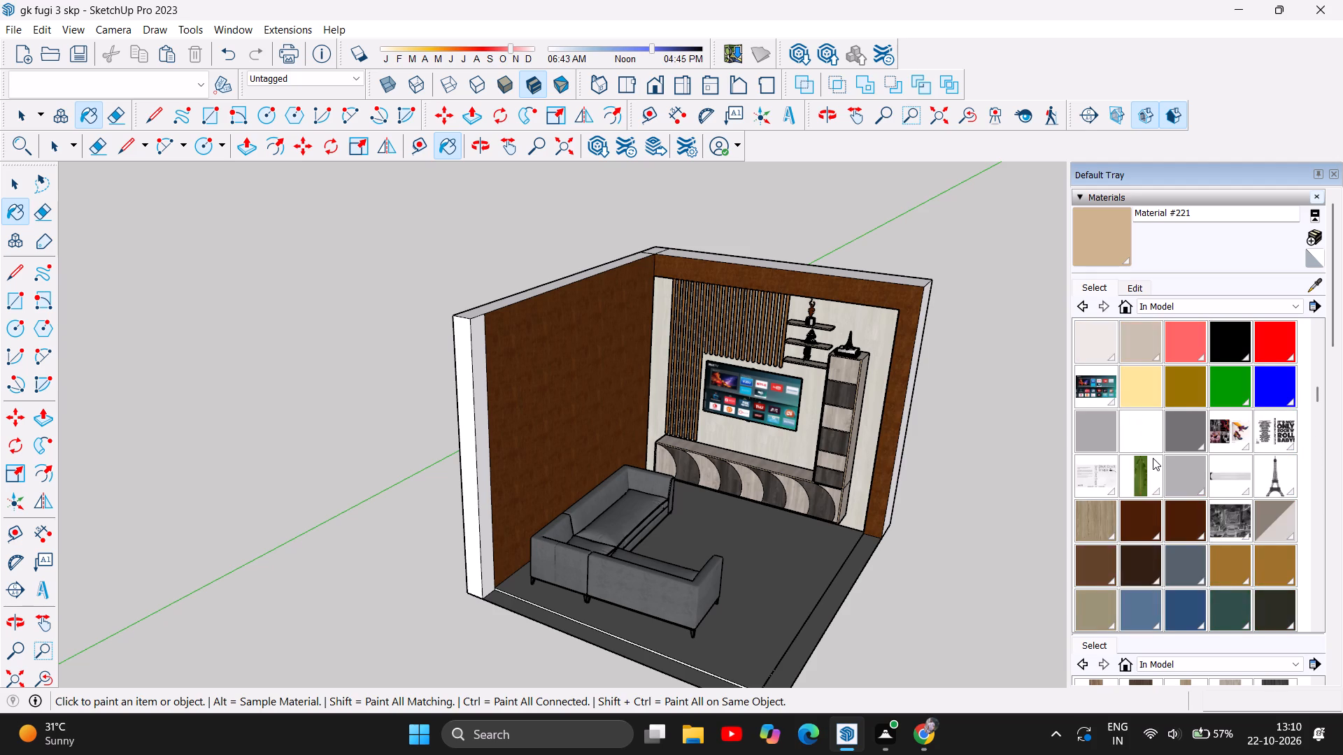
scroll(1153, 458, "up", 8)
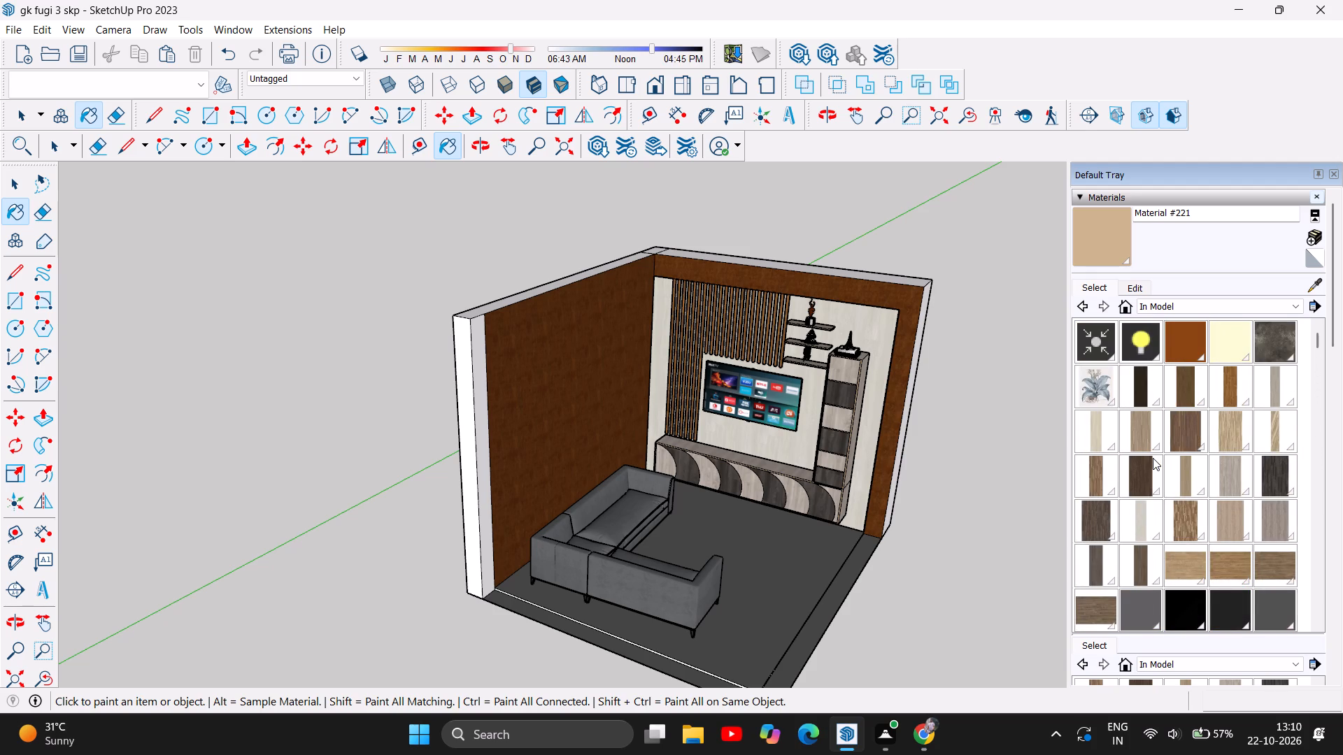
scroll(1153, 458, "up", 2)
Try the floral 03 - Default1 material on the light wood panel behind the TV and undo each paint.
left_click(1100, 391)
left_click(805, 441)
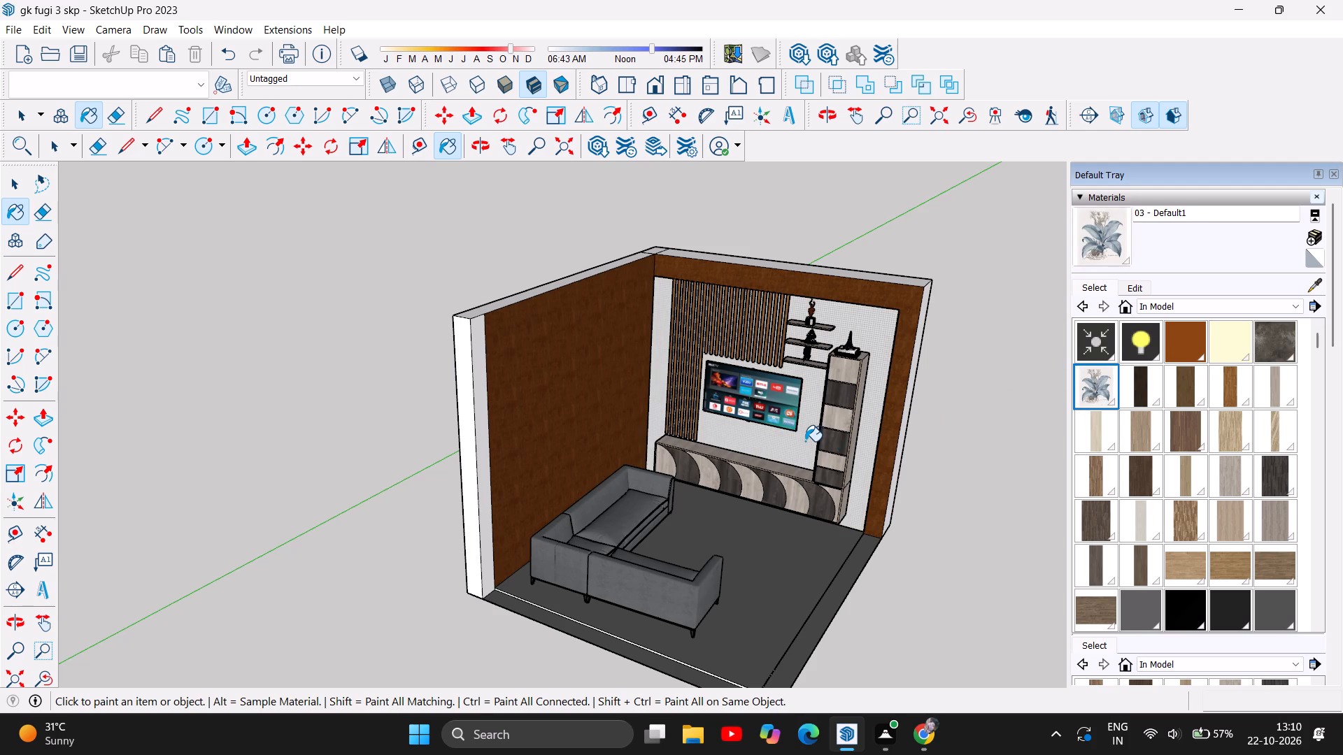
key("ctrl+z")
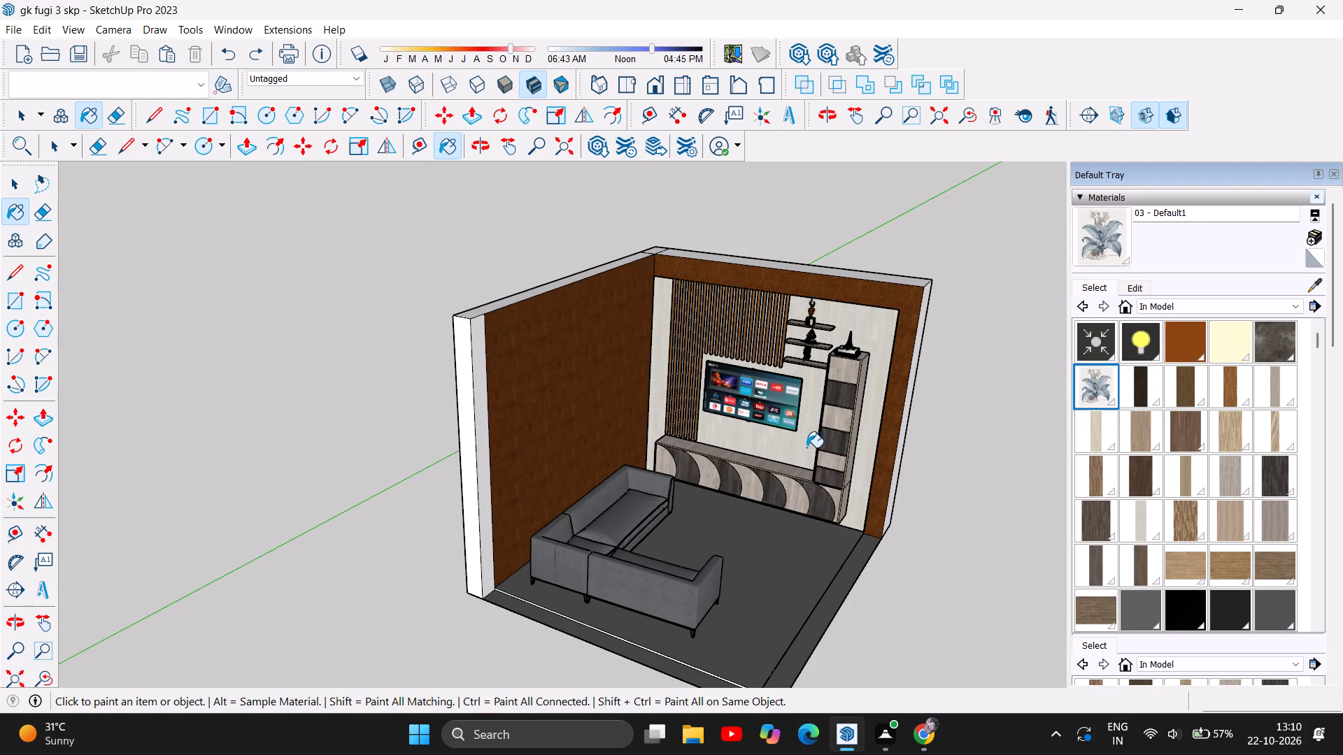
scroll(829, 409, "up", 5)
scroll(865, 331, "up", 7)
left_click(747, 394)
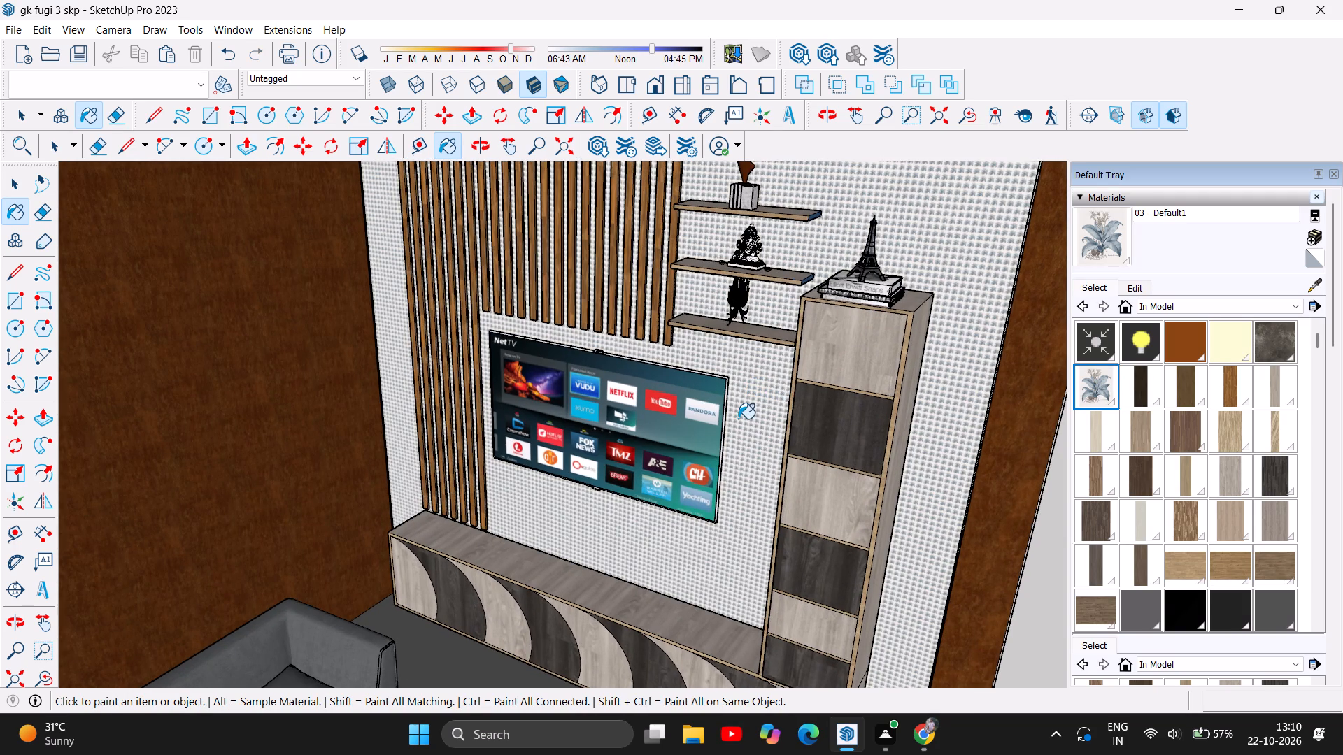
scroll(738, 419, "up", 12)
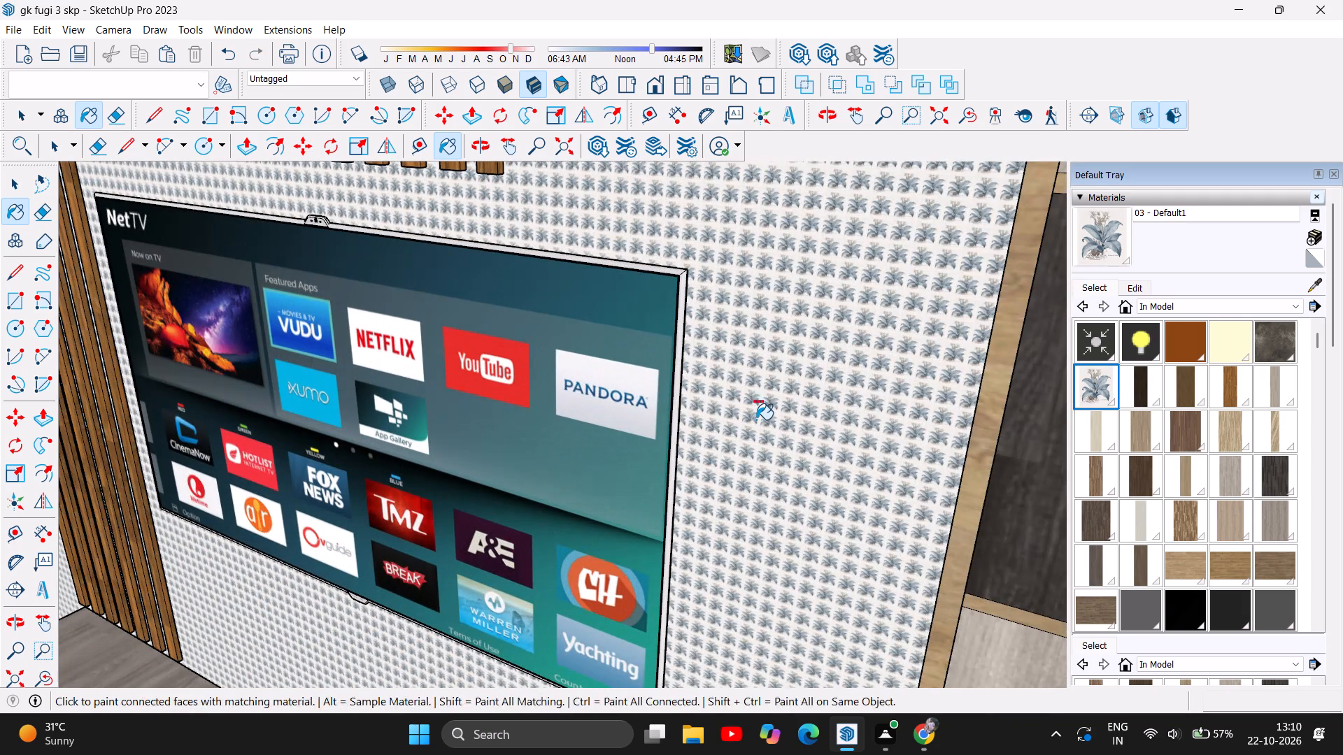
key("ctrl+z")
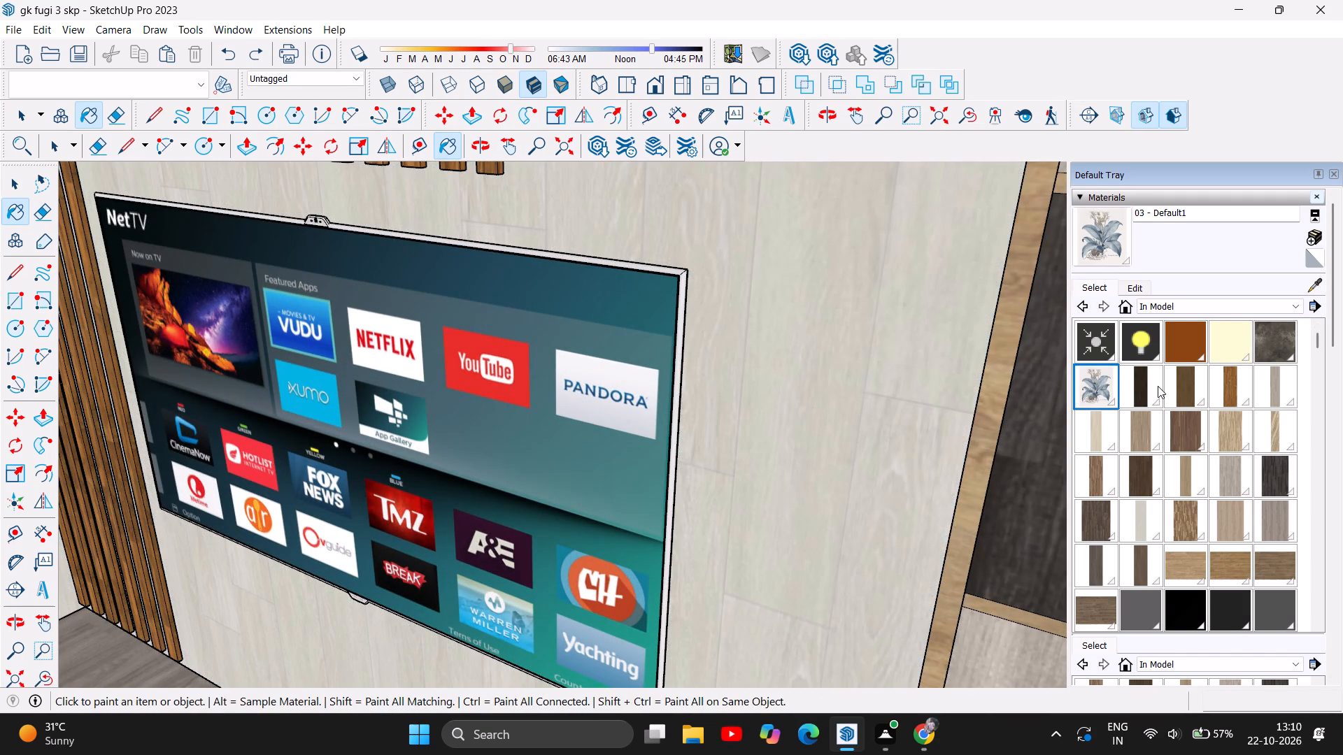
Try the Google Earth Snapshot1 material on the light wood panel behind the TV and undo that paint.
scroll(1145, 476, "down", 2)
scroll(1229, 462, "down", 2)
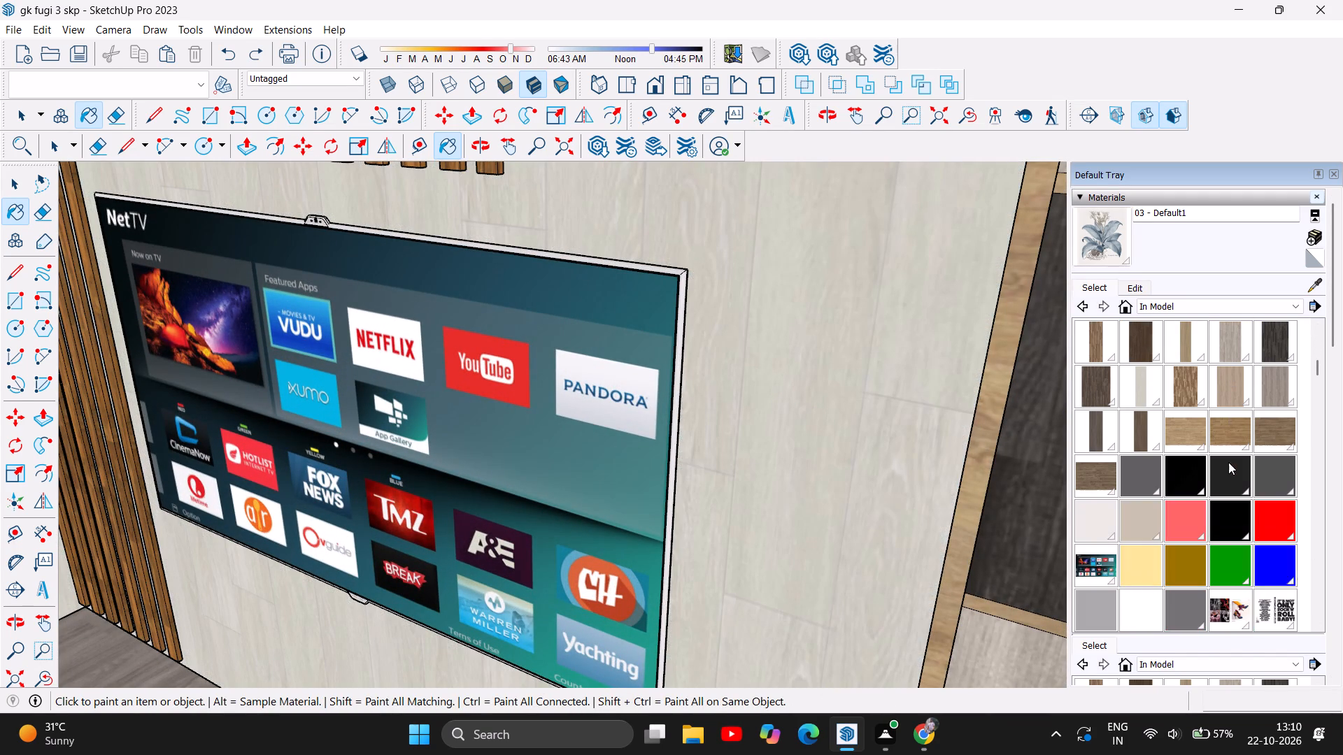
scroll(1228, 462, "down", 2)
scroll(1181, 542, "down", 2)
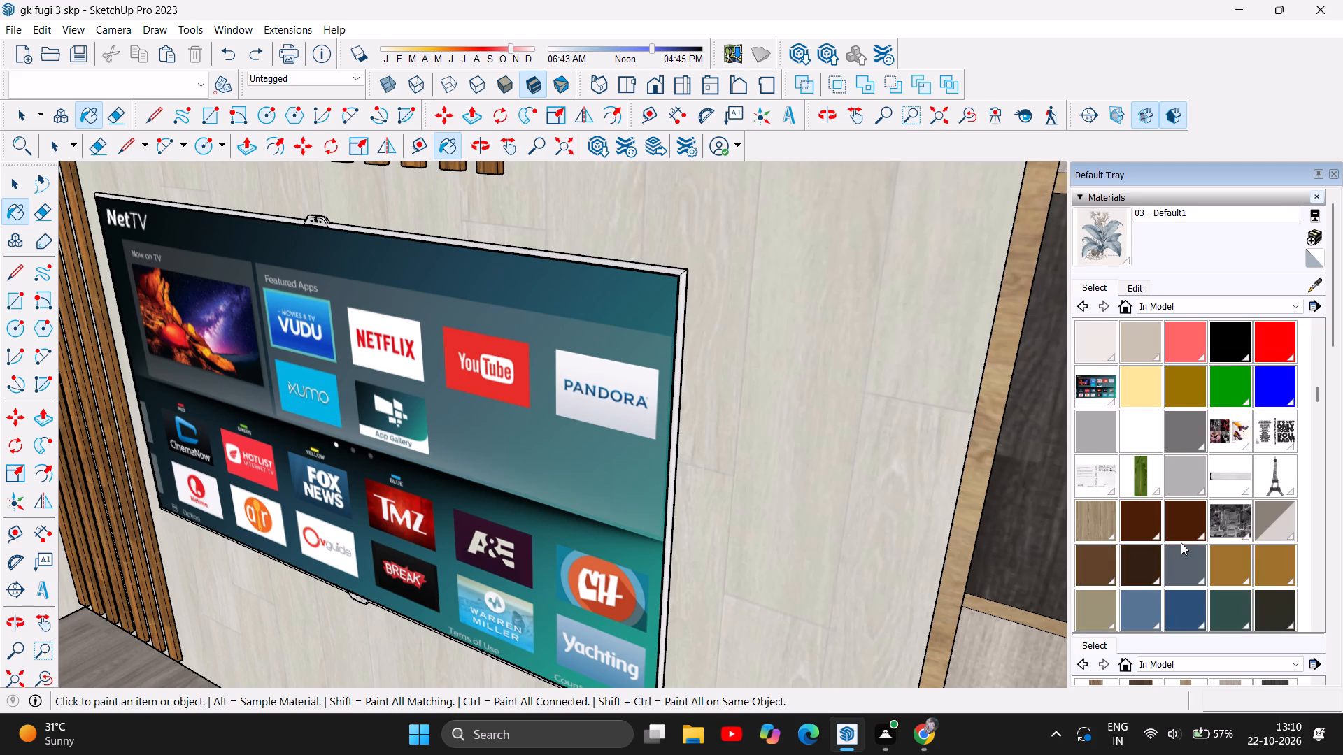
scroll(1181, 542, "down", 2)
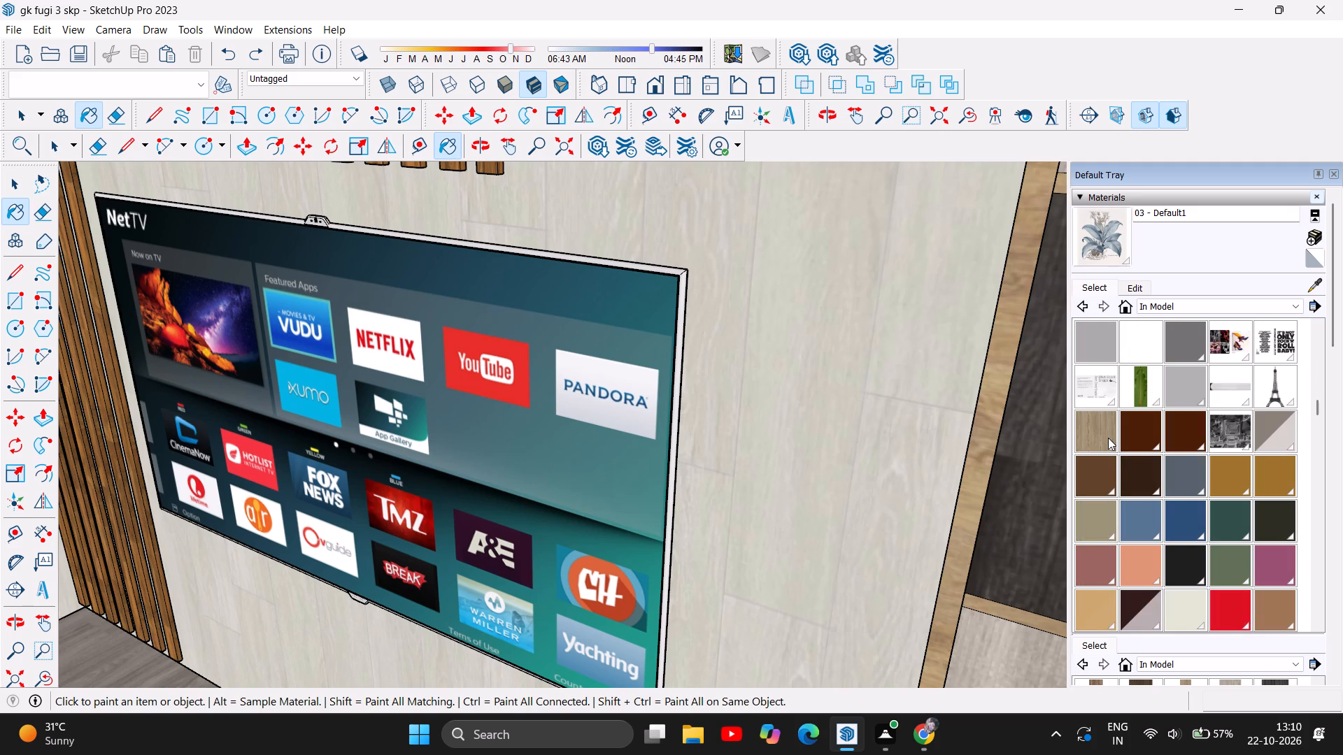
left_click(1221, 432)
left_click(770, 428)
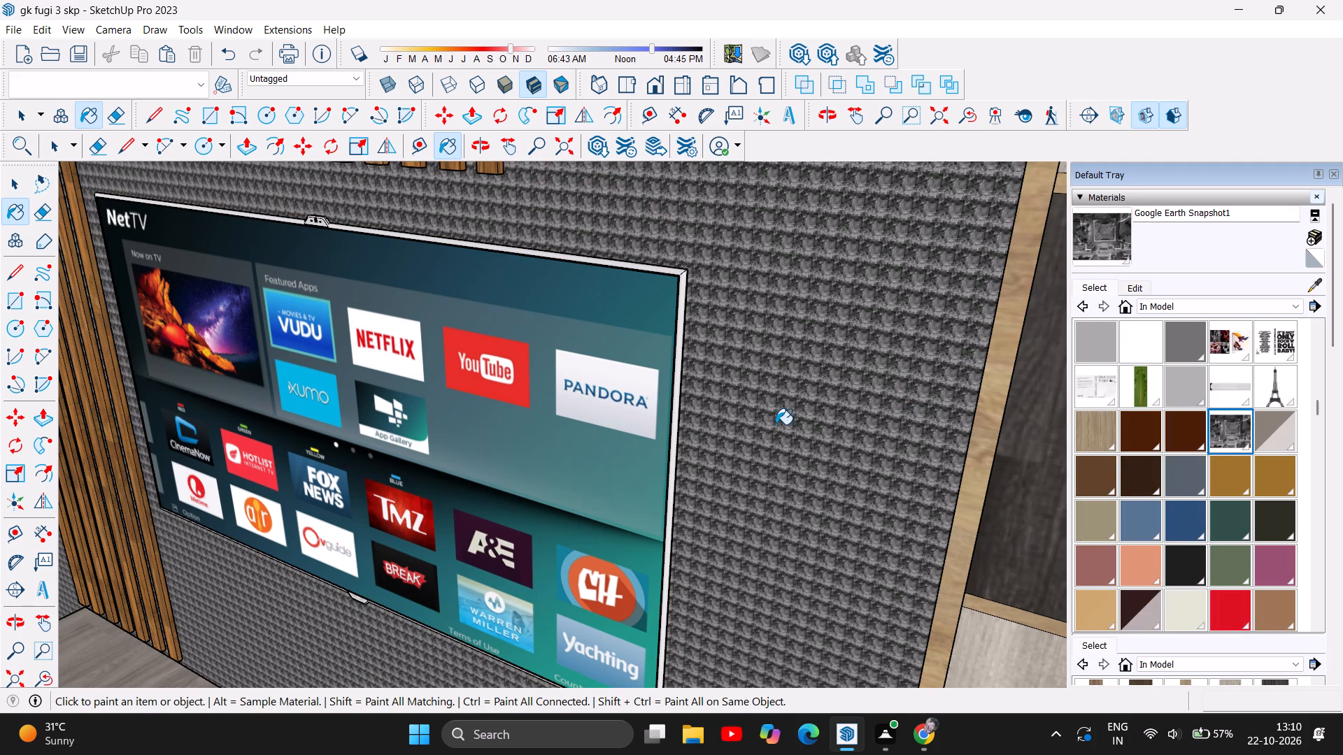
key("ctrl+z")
scroll(891, 445, "down", 6)
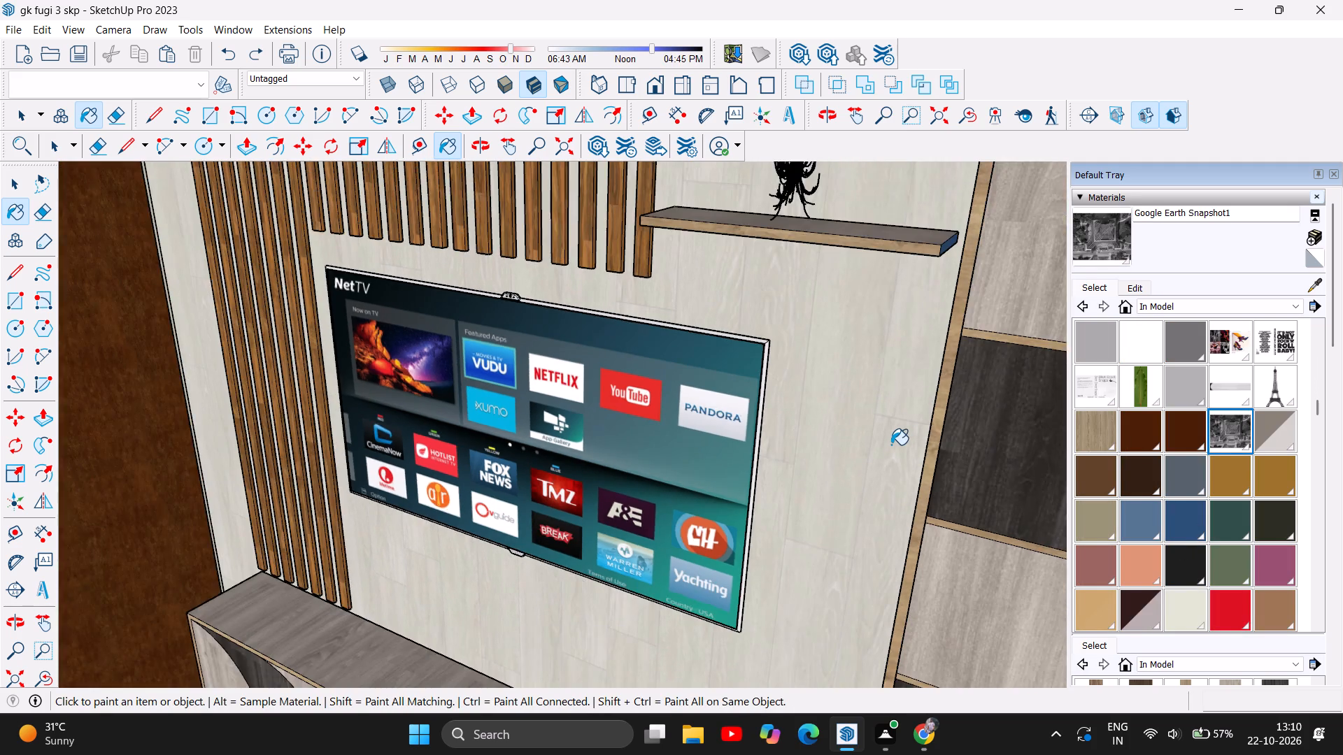
scroll(891, 445, "down", 20)
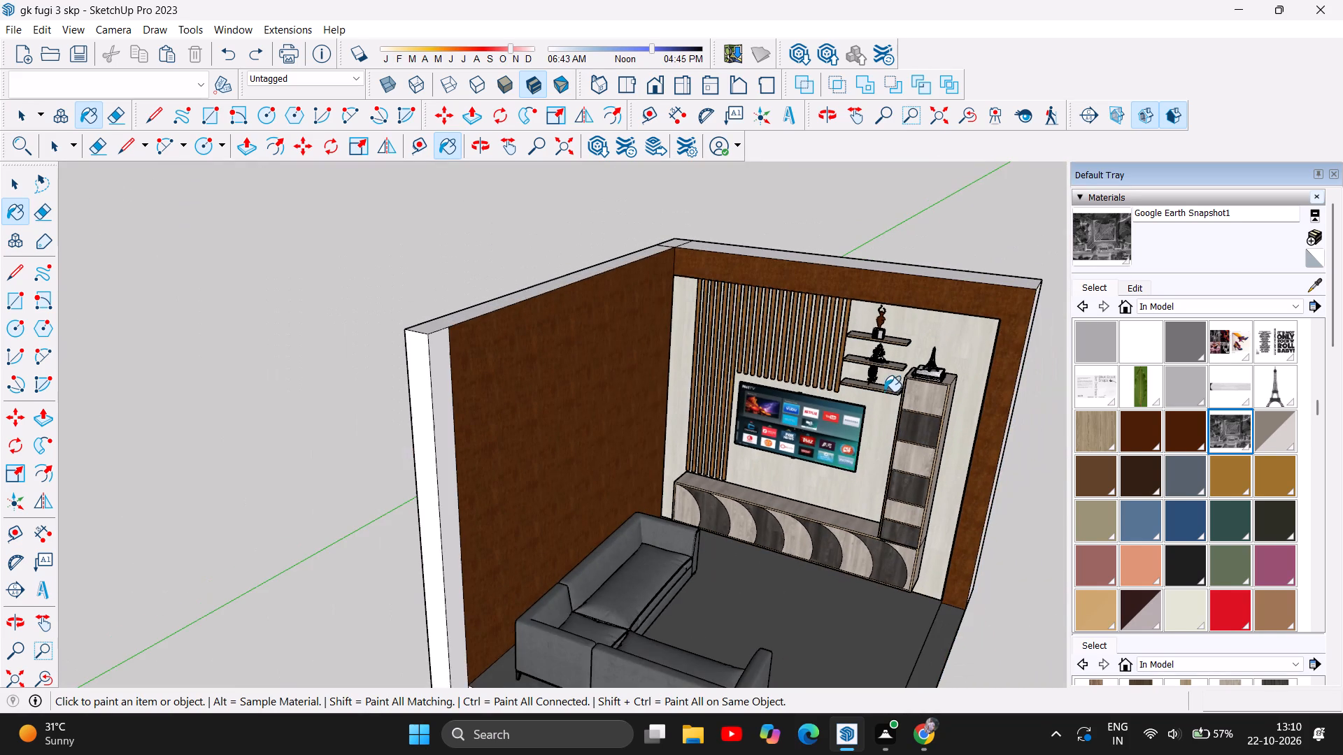
scroll(798, 612, "up", 7)
scroll(681, 506, "up", 2)
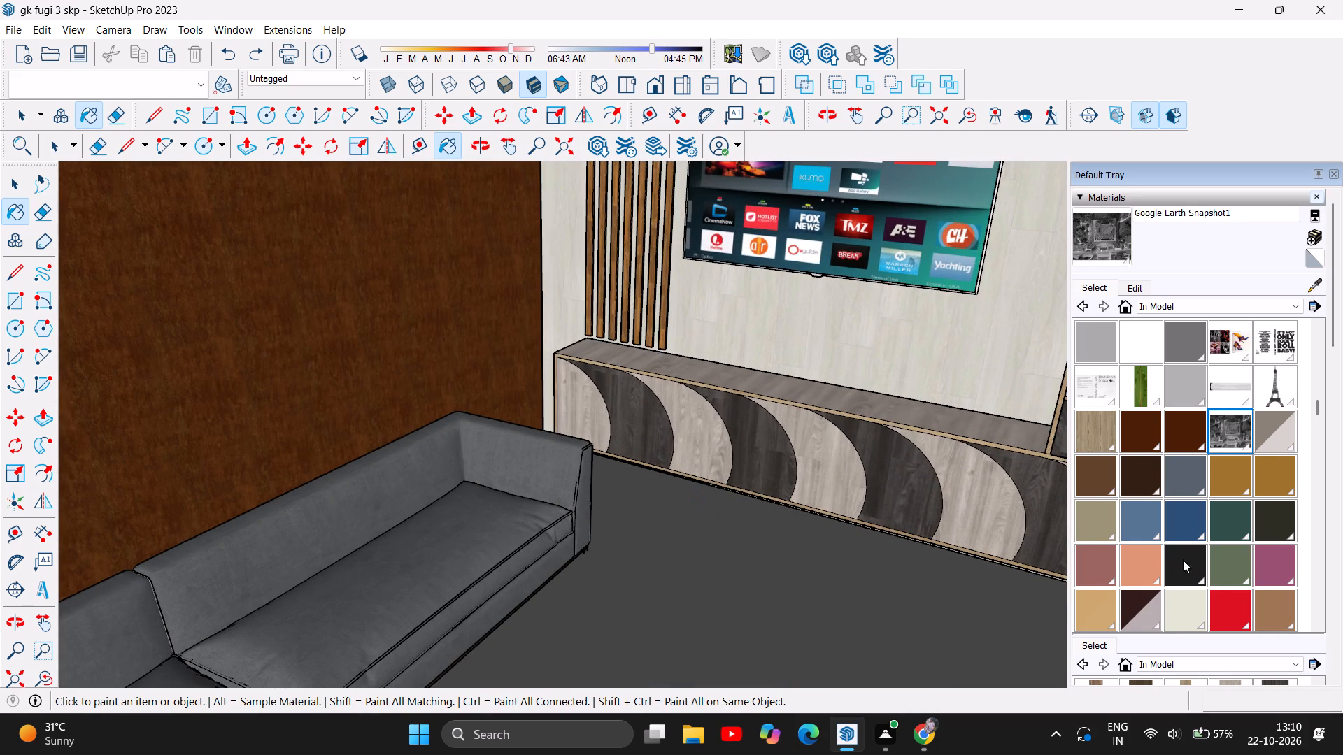
scroll(1183, 560, "down", 7)
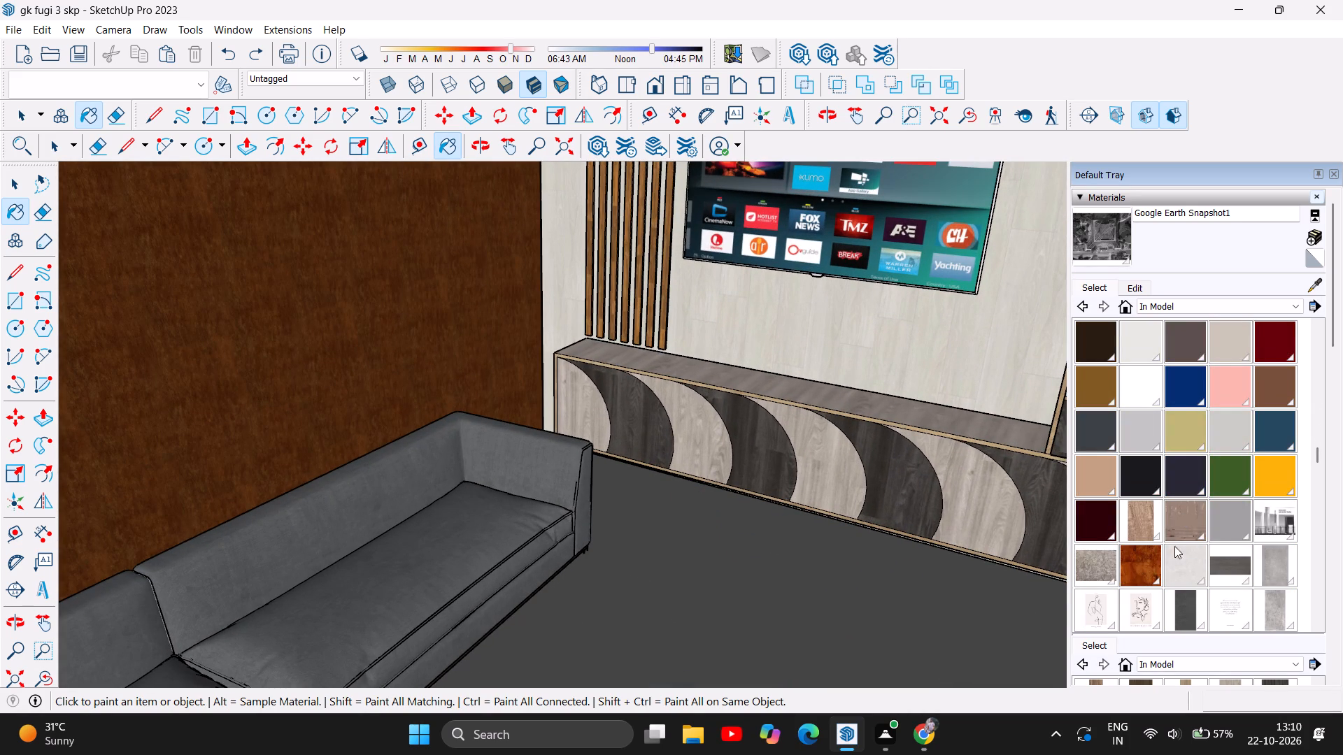
left_click(1153, 514)
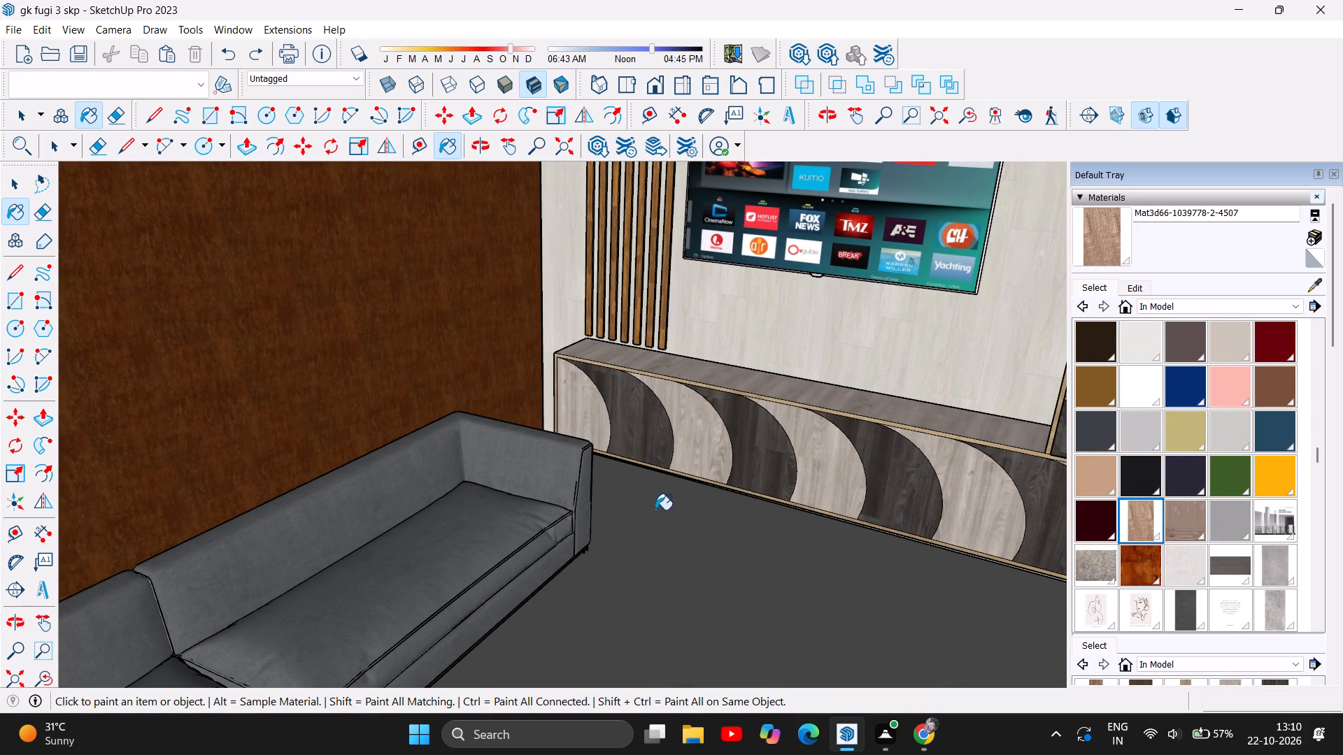
left_click(590, 429)
left_click(681, 436)
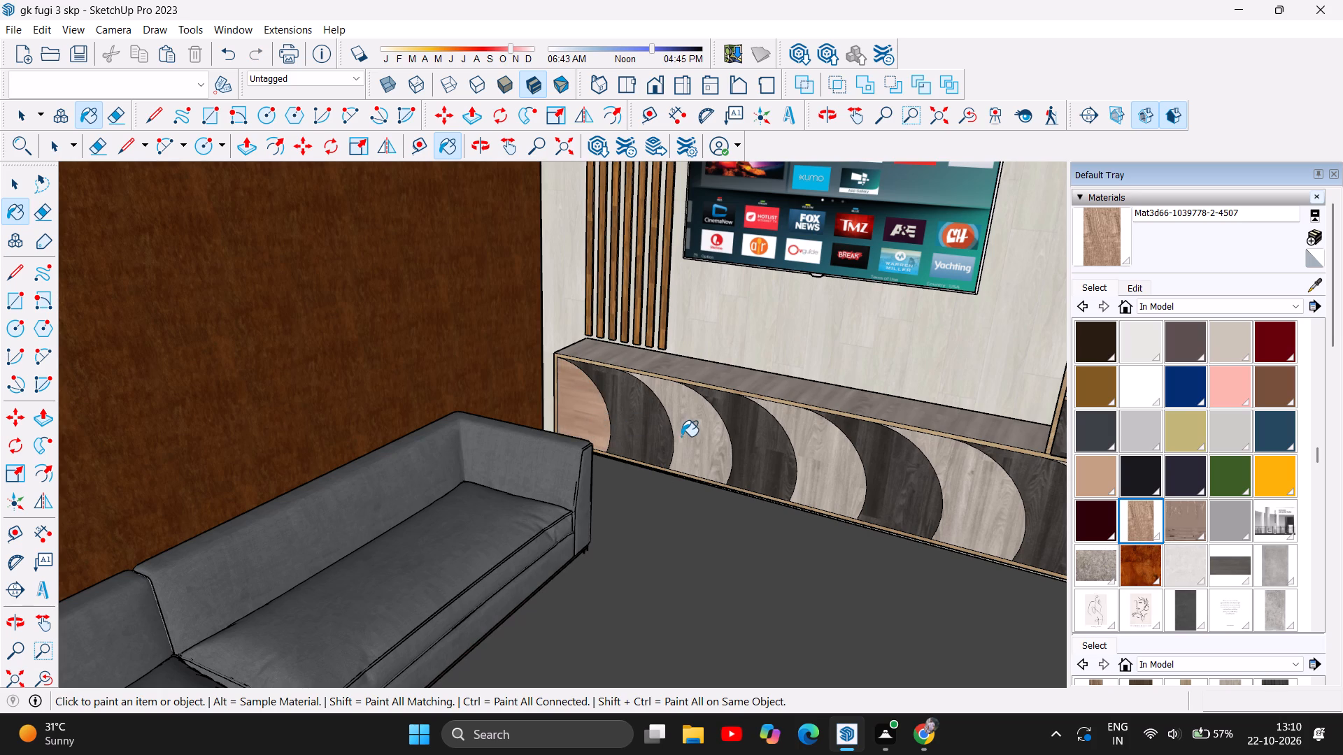
scroll(633, 466, "down", 4)
left_click(746, 466)
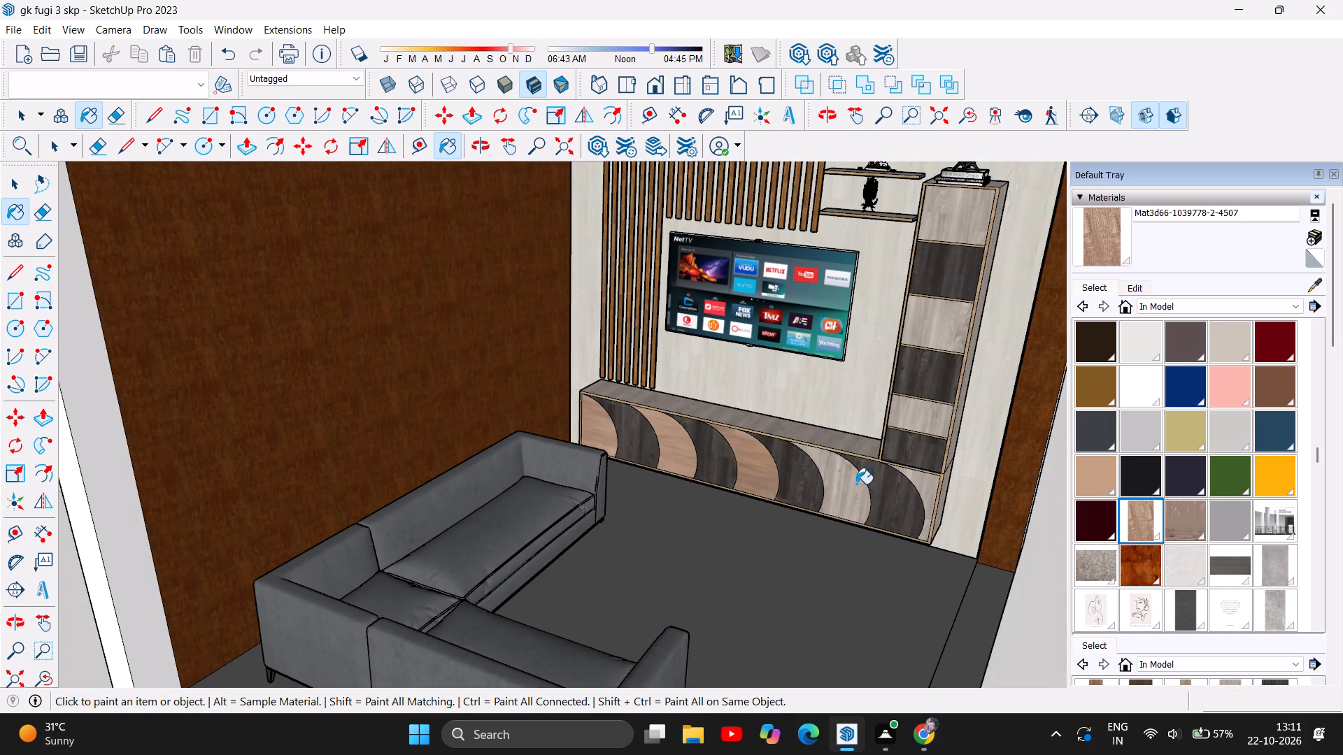
left_click(843, 485)
left_click(930, 500)
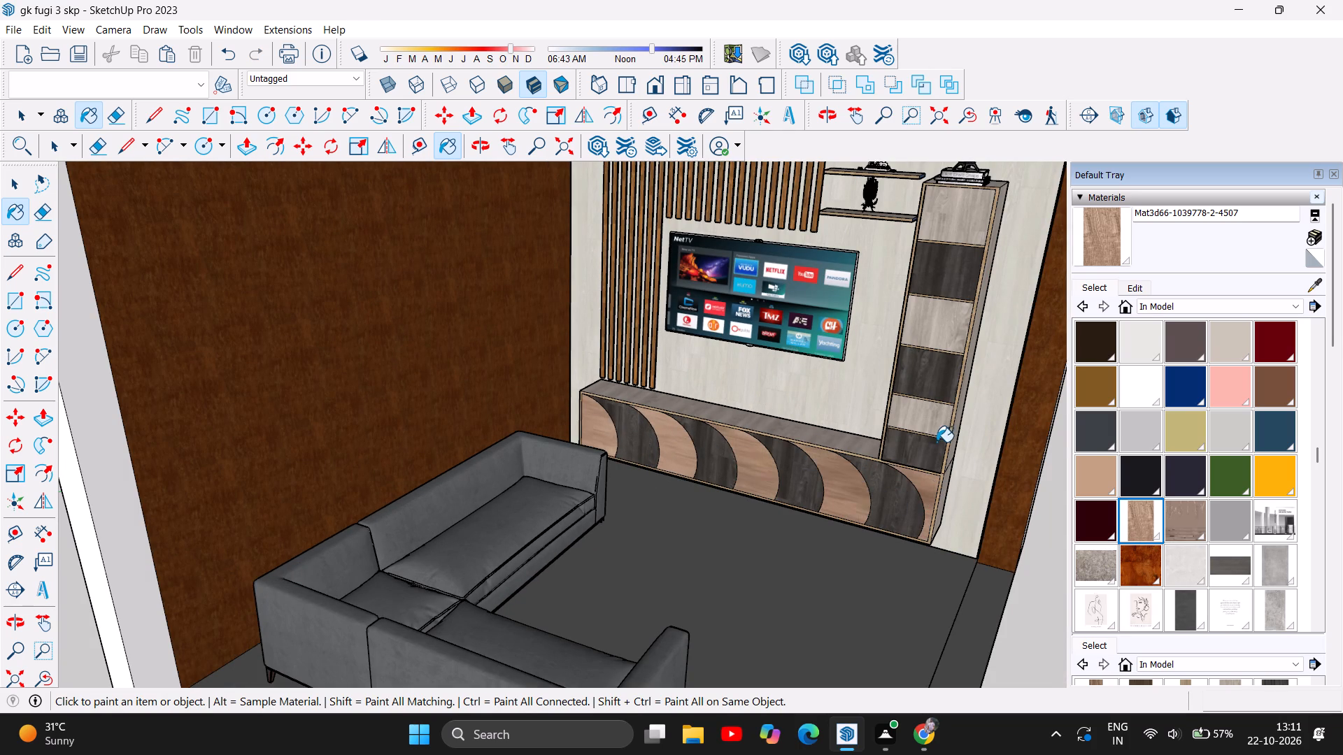
left_click(936, 433)
left_click(923, 339)
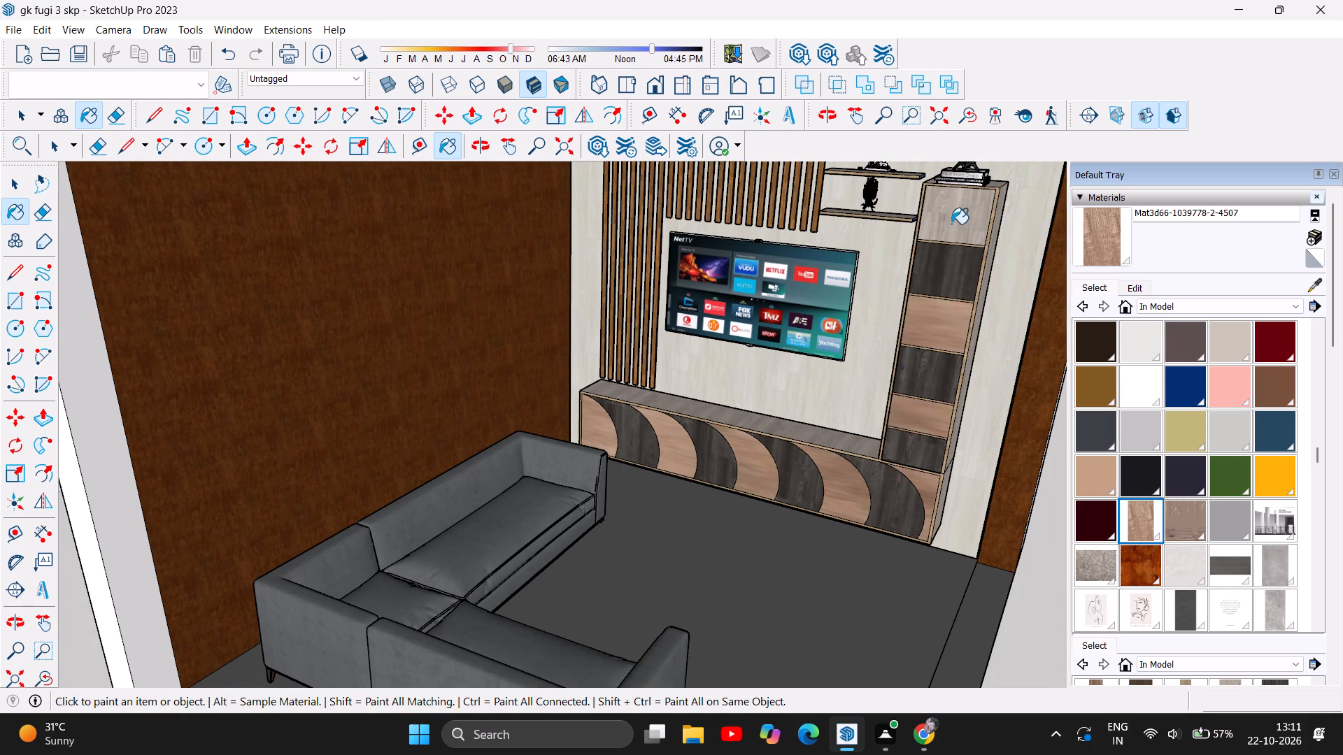
left_click(951, 224)
scroll(843, 536, "down", 5)
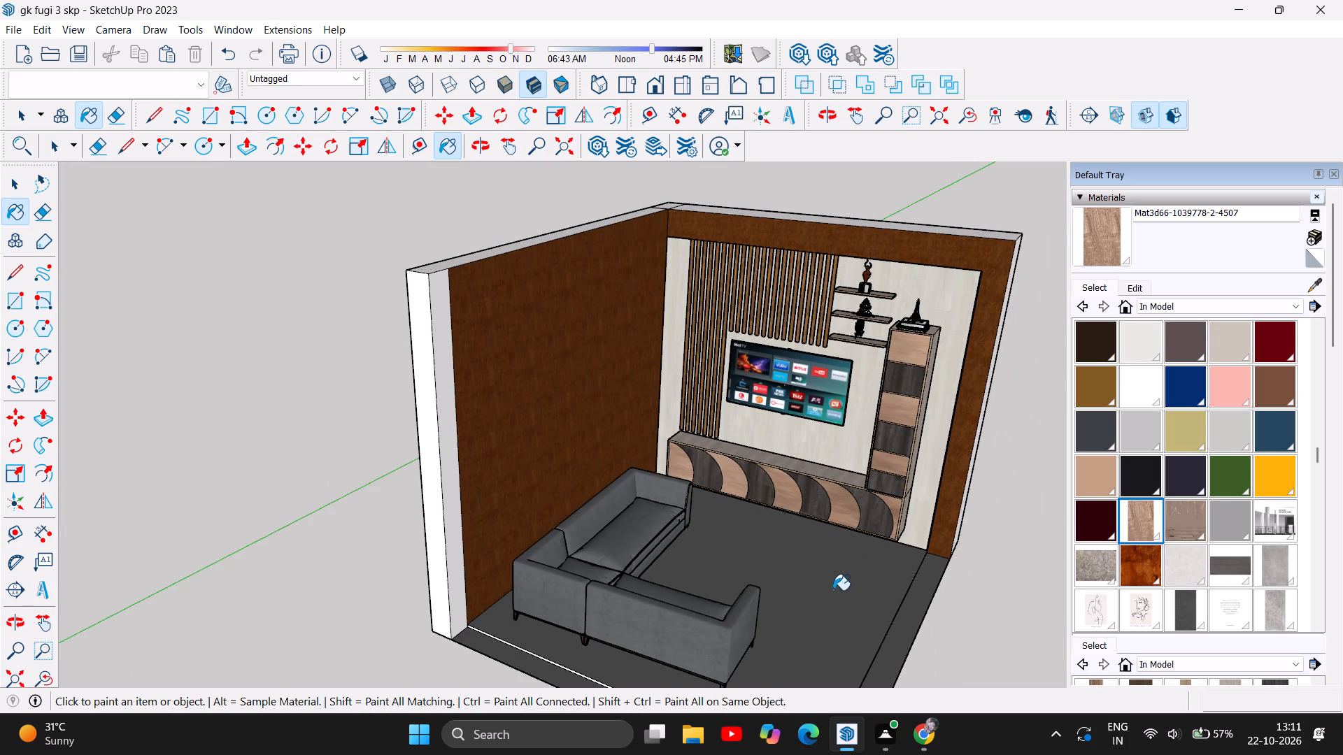
scroll(833, 587, "up", 1)
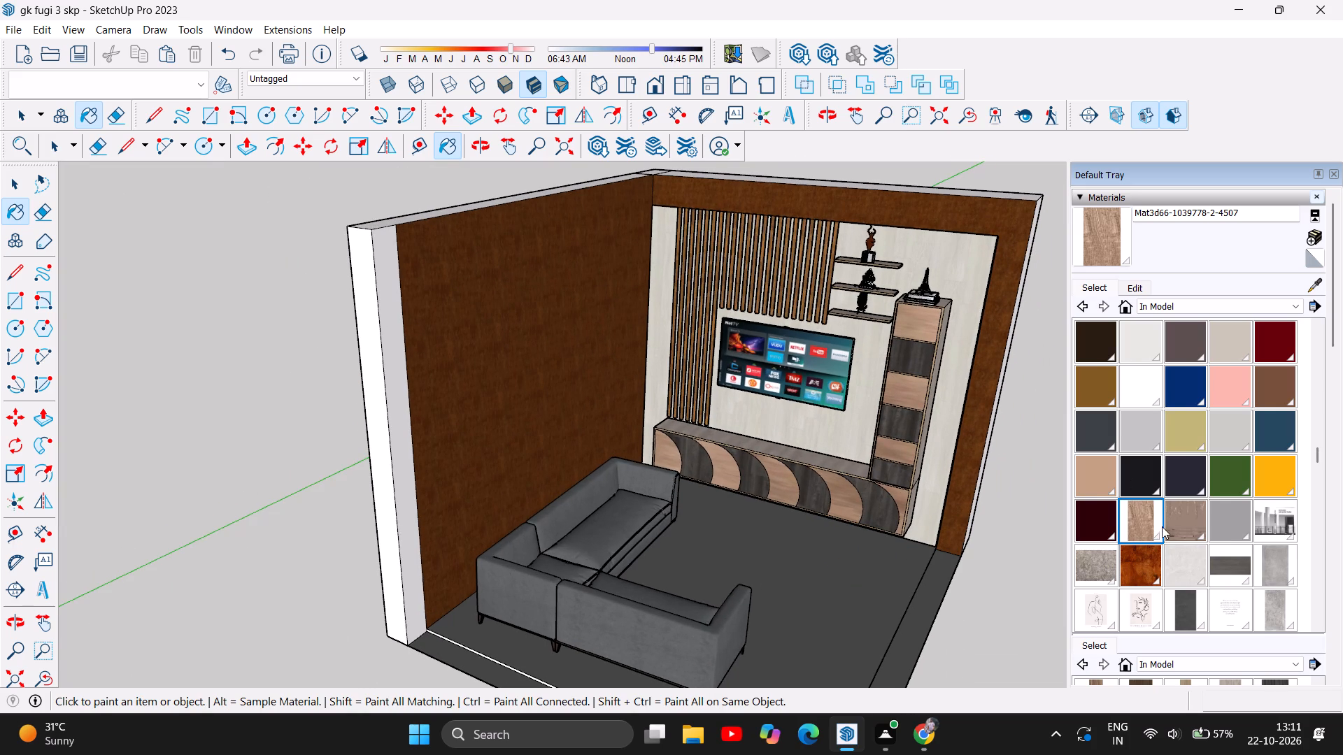
left_click(1286, 554)
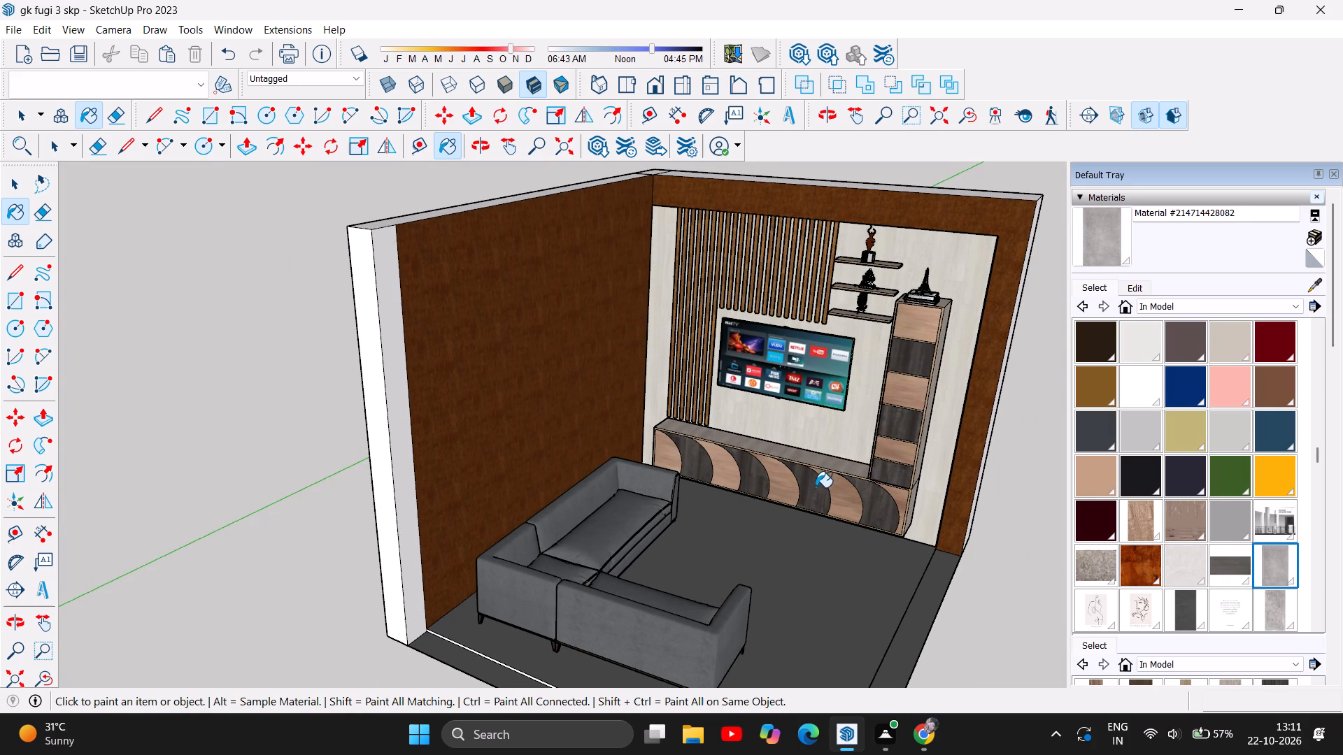
left_click(831, 495)
left_click(842, 492)
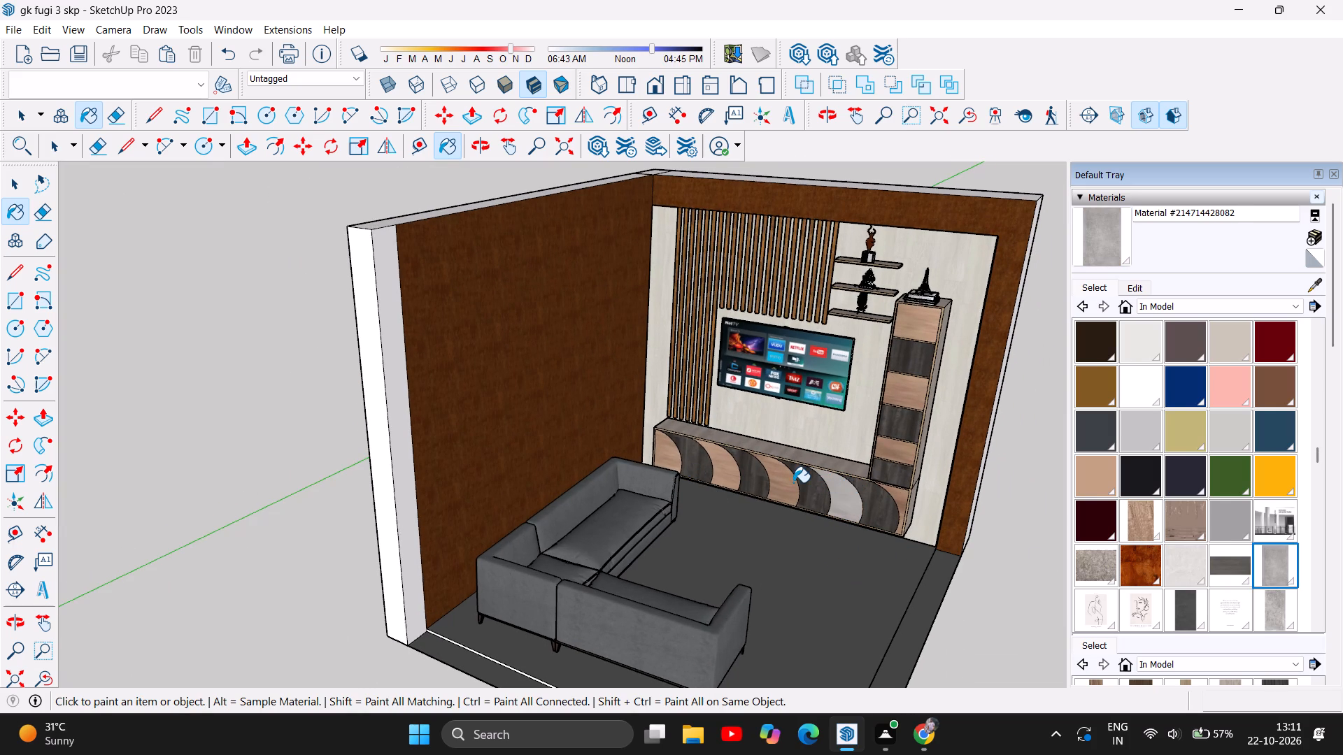
left_click(793, 482)
left_click(727, 468)
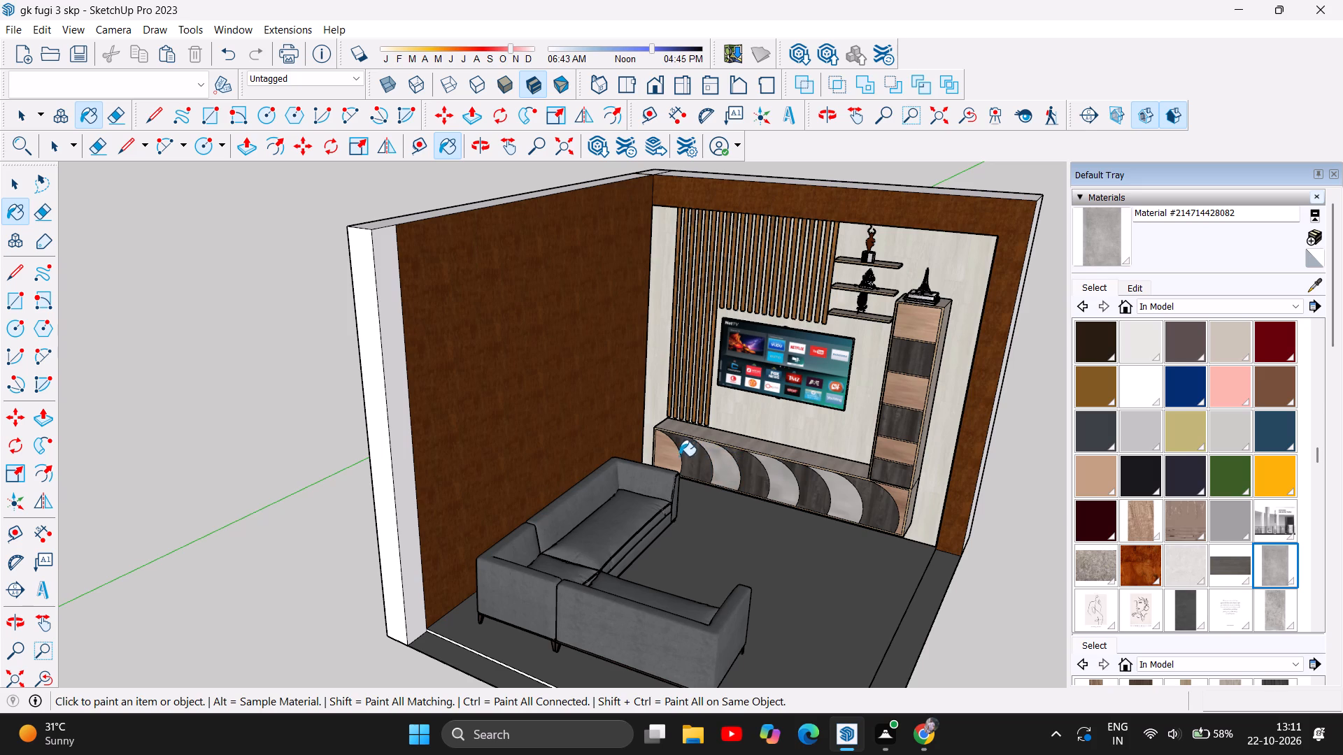
left_click(669, 454)
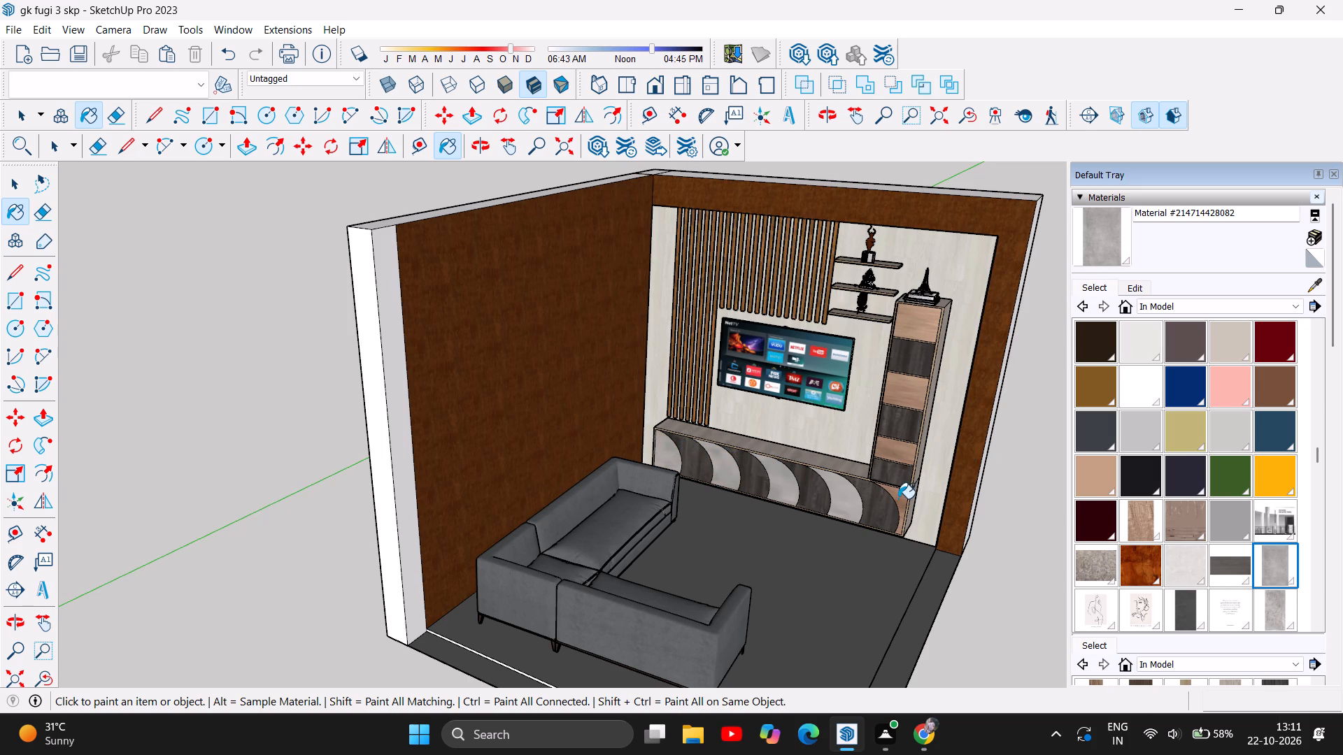
left_click(898, 498)
left_click(900, 447)
left_click(907, 403)
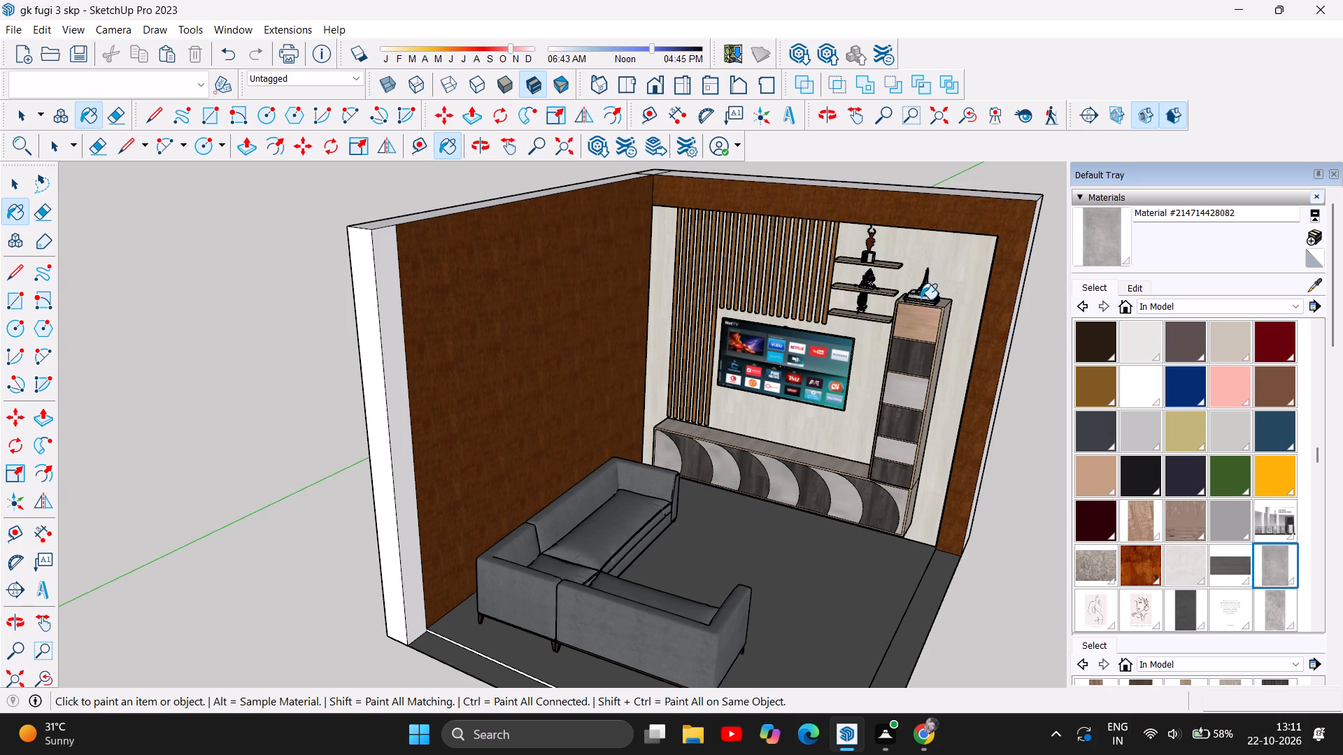
left_click(912, 333)
Examine how the grey cabinet fronts go with the brown walls, the sofa and the rest of the room.
scroll(944, 550, "down", 4)
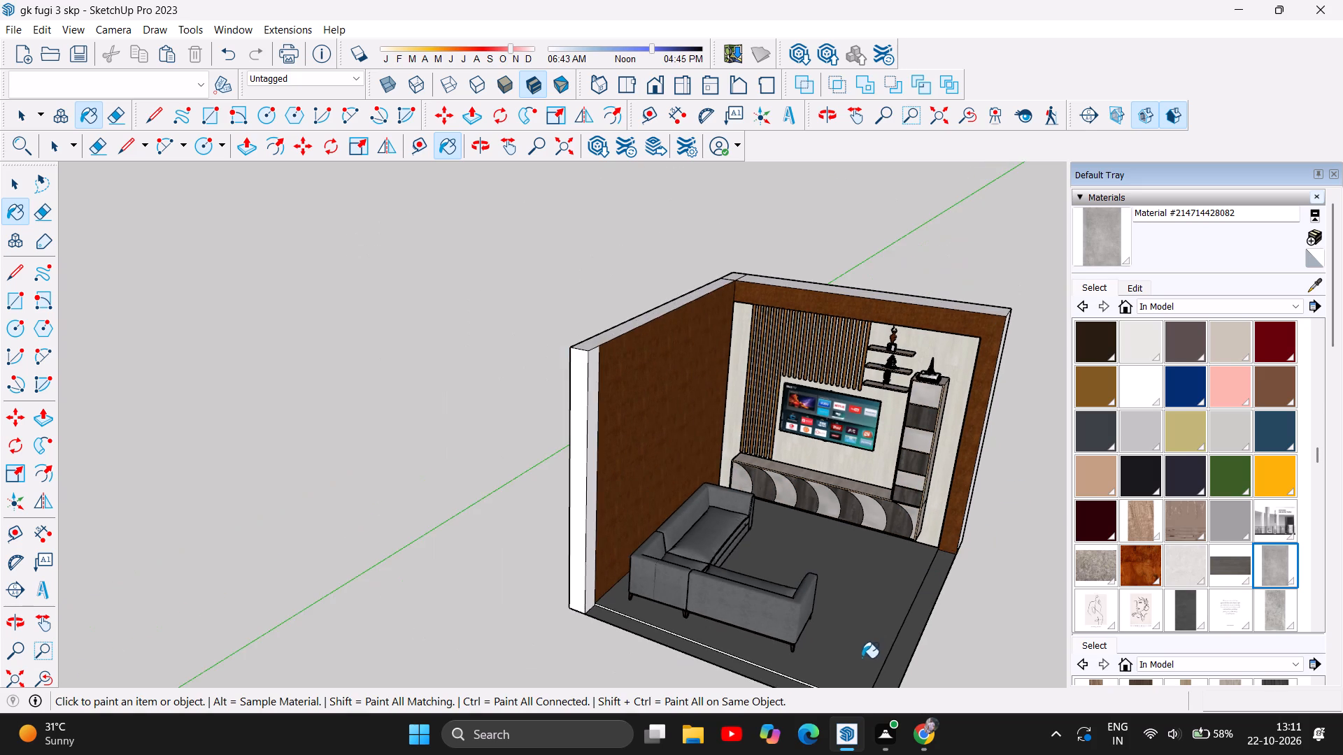
scroll(861, 659, "up", 5)
scroll(900, 320, "up", 3)
scroll(695, 382, "up", 3)
scroll(695, 372, "down", 4)
scroll(744, 402, "down", 6)
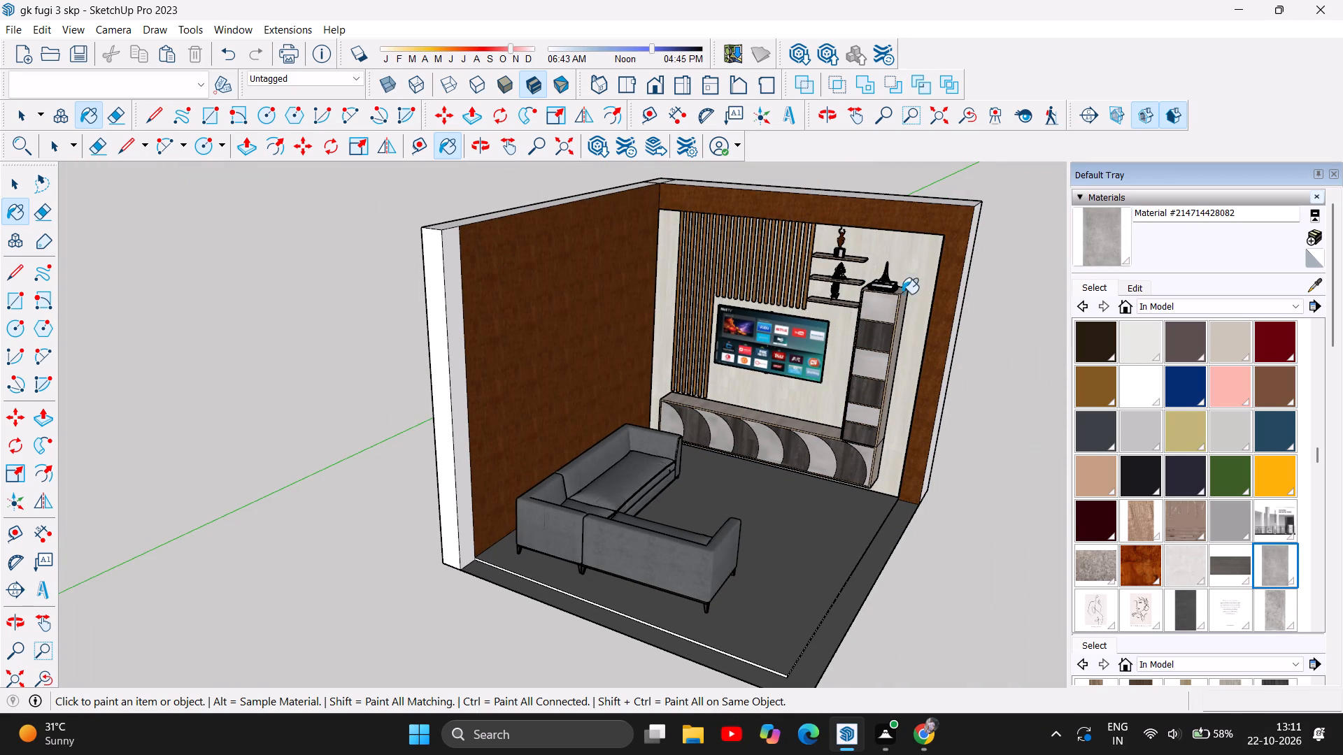
scroll(898, 295, "down", 2)
scroll(835, 247, "up", 3)
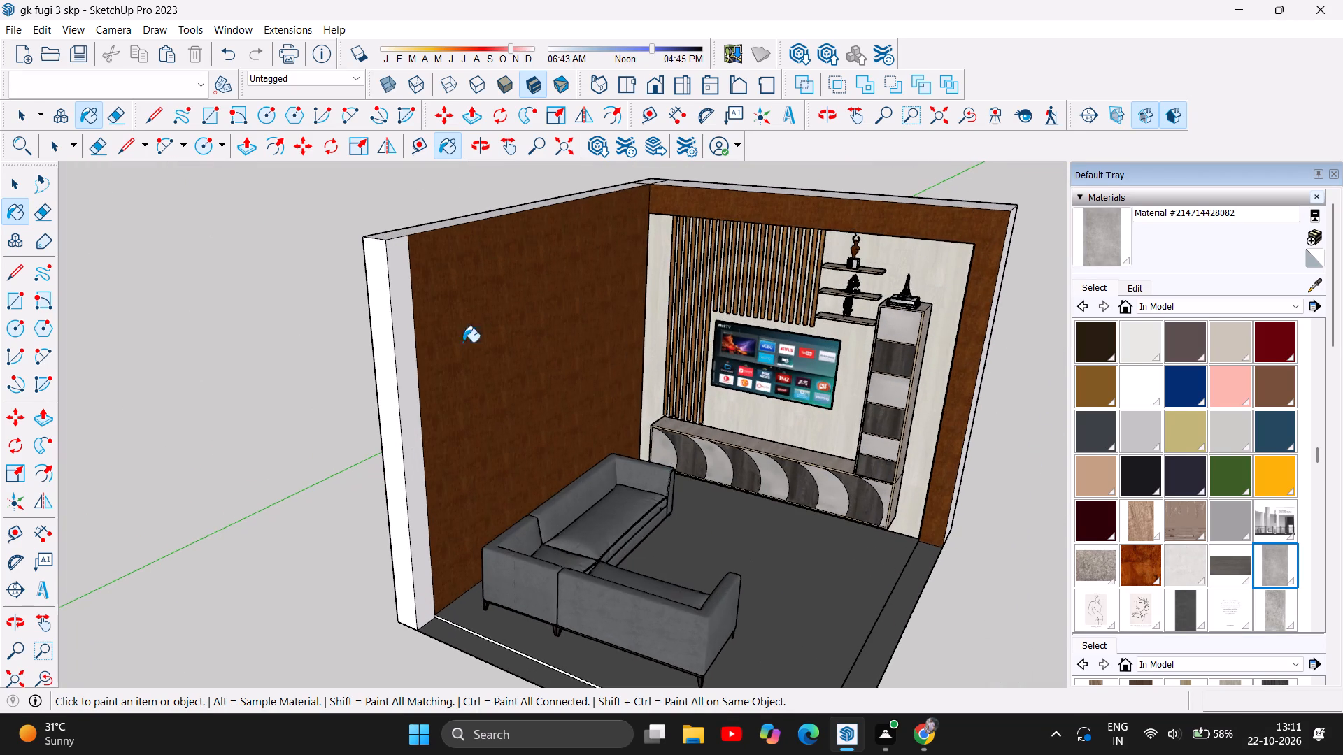
scroll(367, 312, "up", 3)
scroll(744, 264, "up", 3)
scroll(620, 383, "up", 5)
scroll(418, 391, "up", 4)
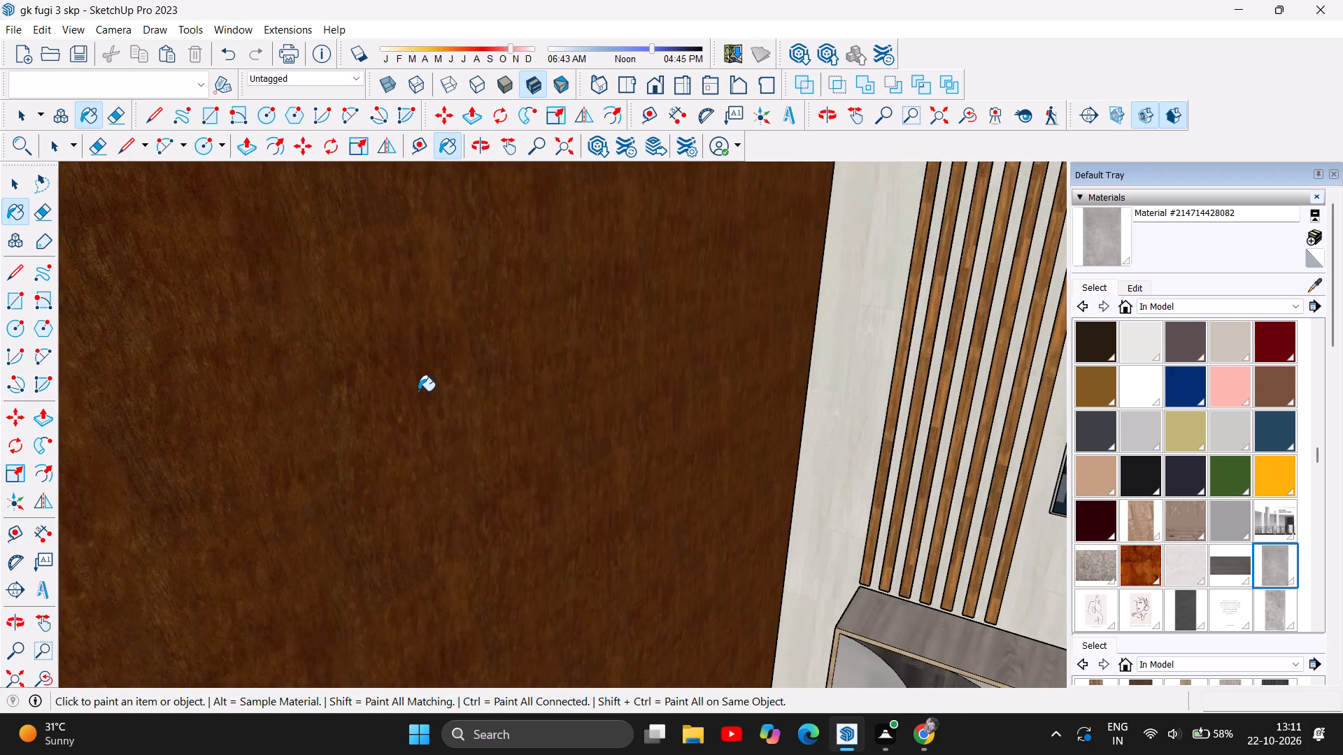
scroll(521, 418, "up", 5)
scroll(522, 417, "down", 15)
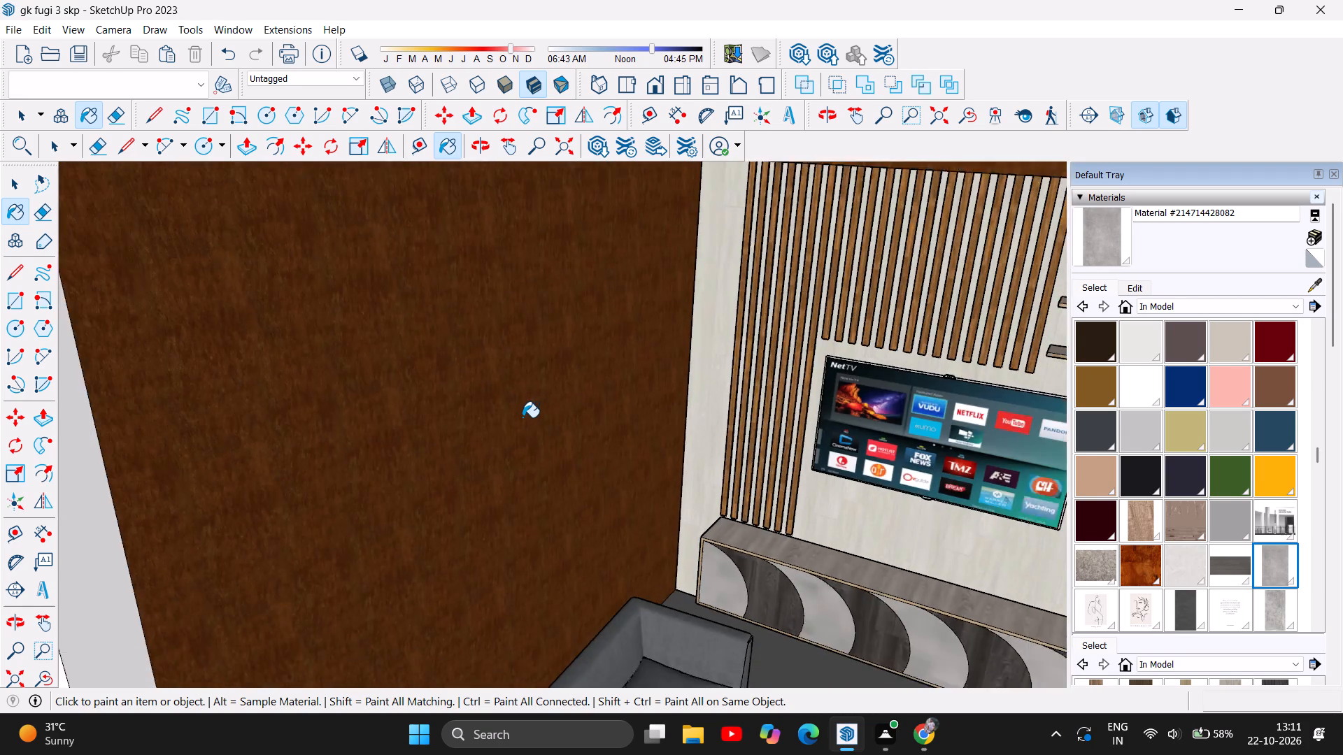
scroll(523, 417, "down", 17)
scroll(631, 575, "up", 2)
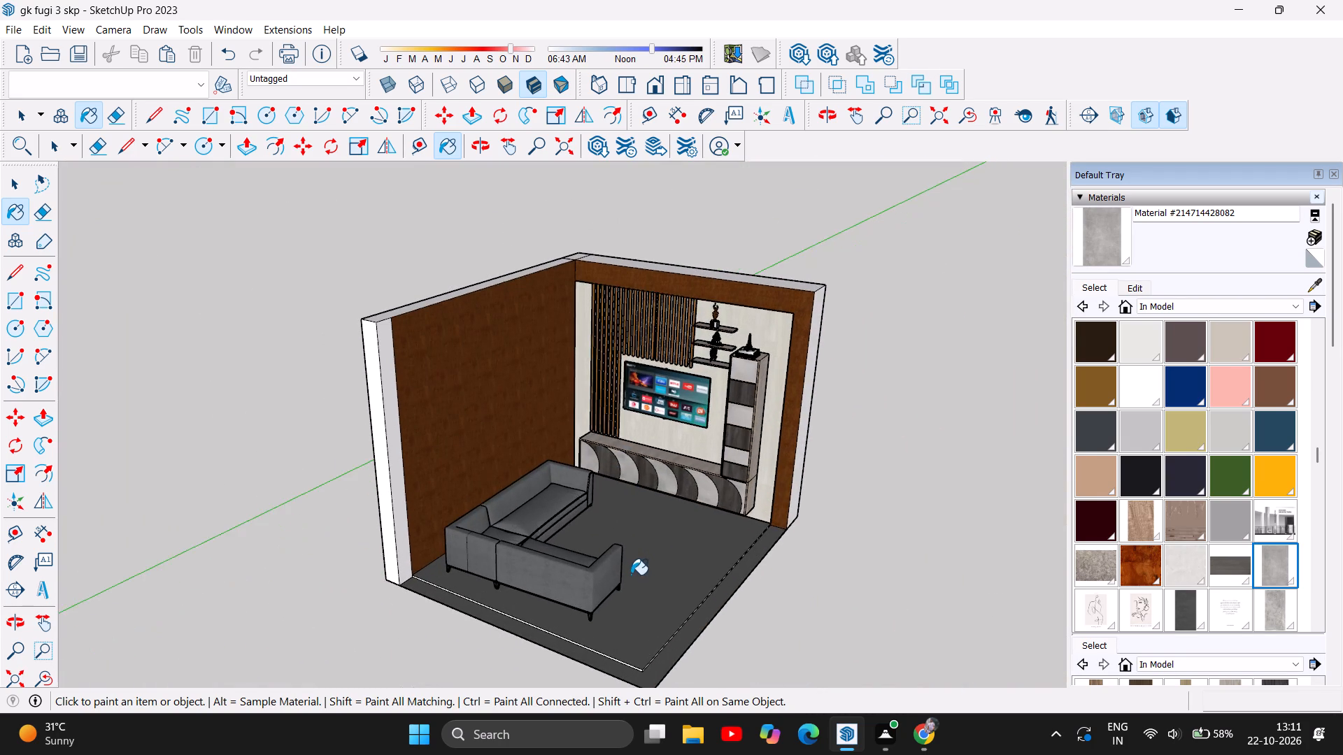
scroll(631, 575, "up", 1)
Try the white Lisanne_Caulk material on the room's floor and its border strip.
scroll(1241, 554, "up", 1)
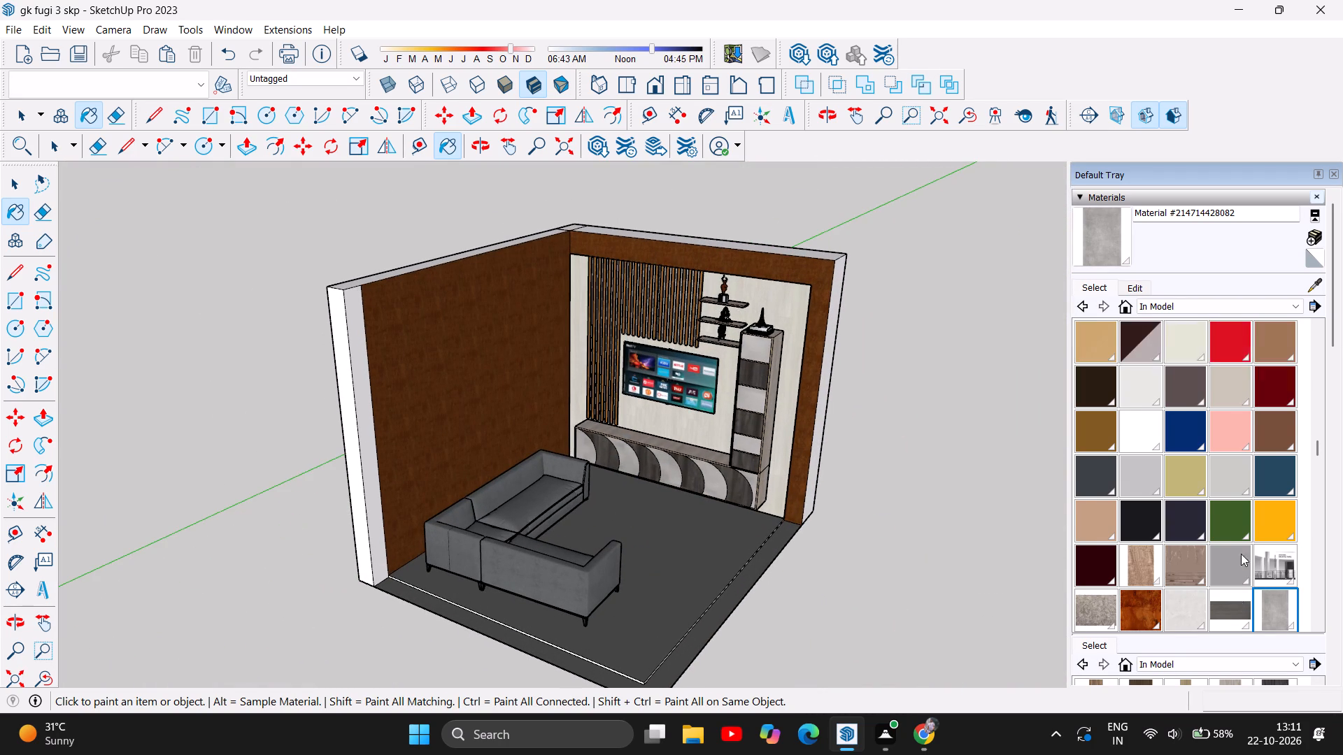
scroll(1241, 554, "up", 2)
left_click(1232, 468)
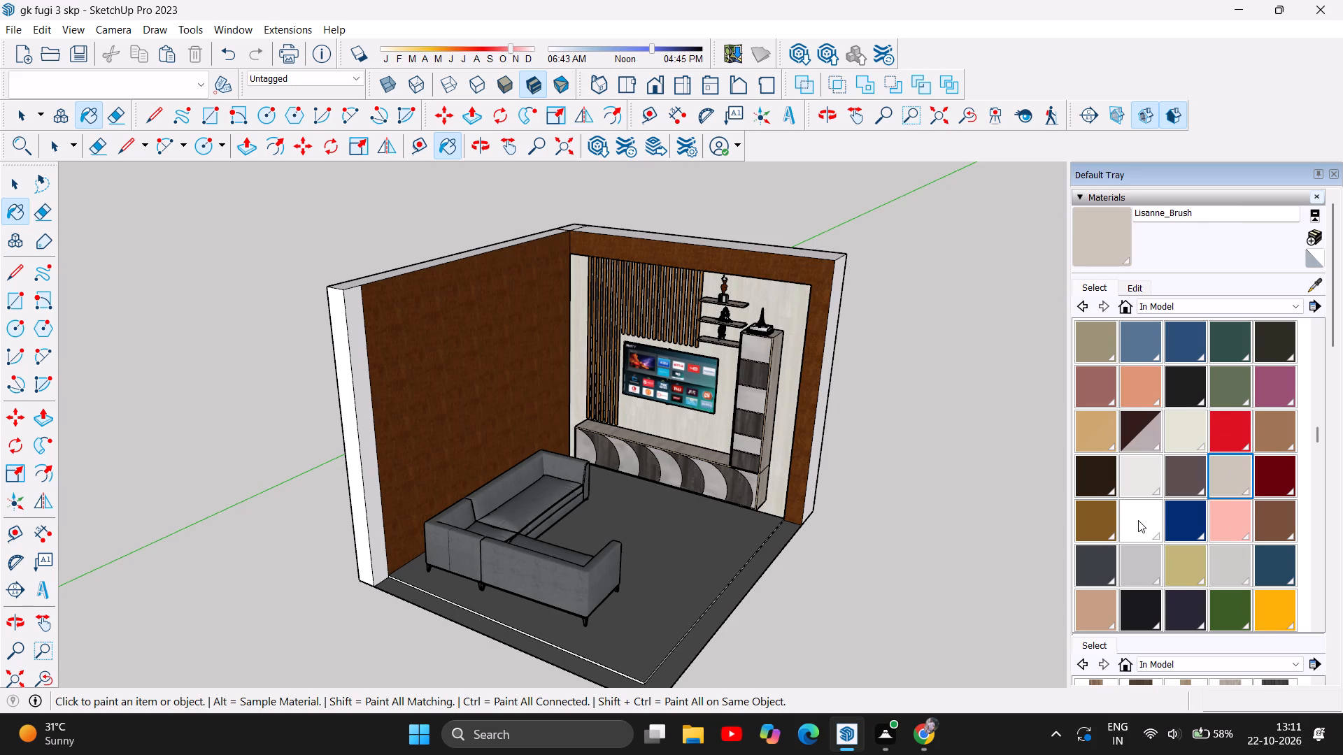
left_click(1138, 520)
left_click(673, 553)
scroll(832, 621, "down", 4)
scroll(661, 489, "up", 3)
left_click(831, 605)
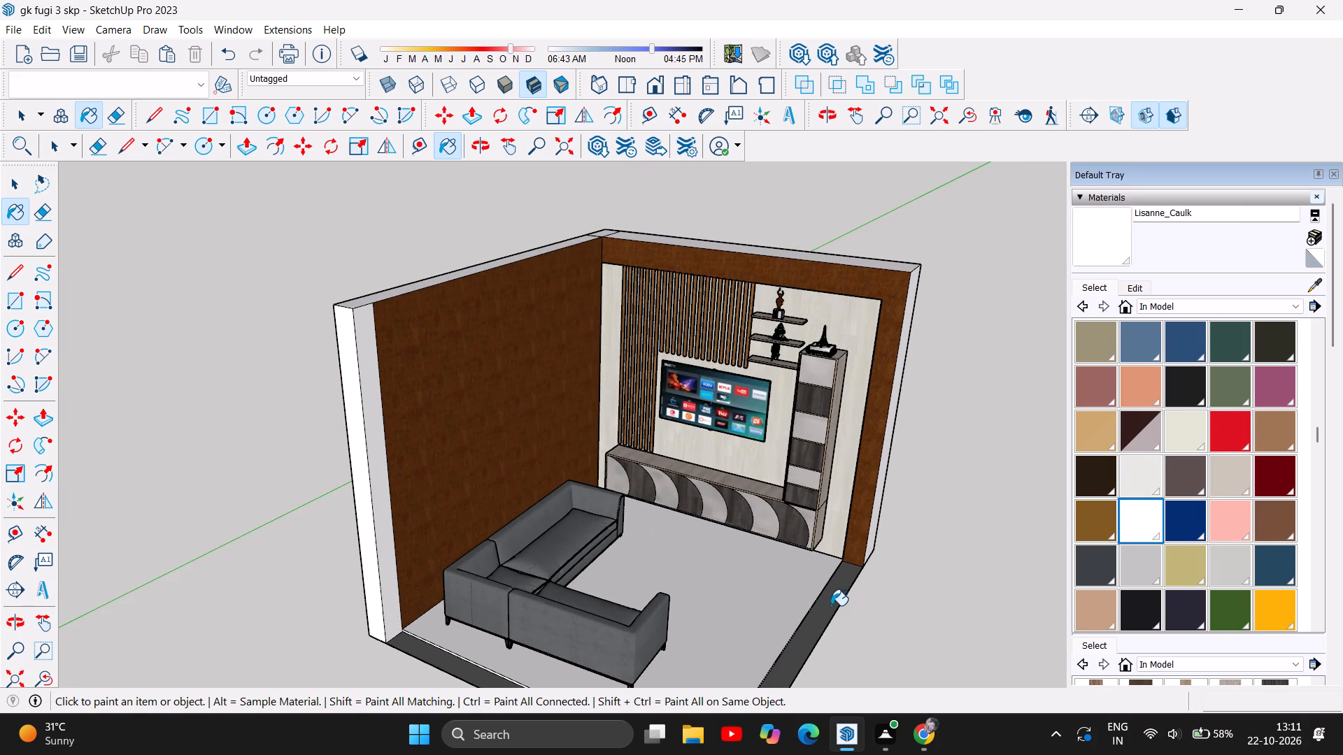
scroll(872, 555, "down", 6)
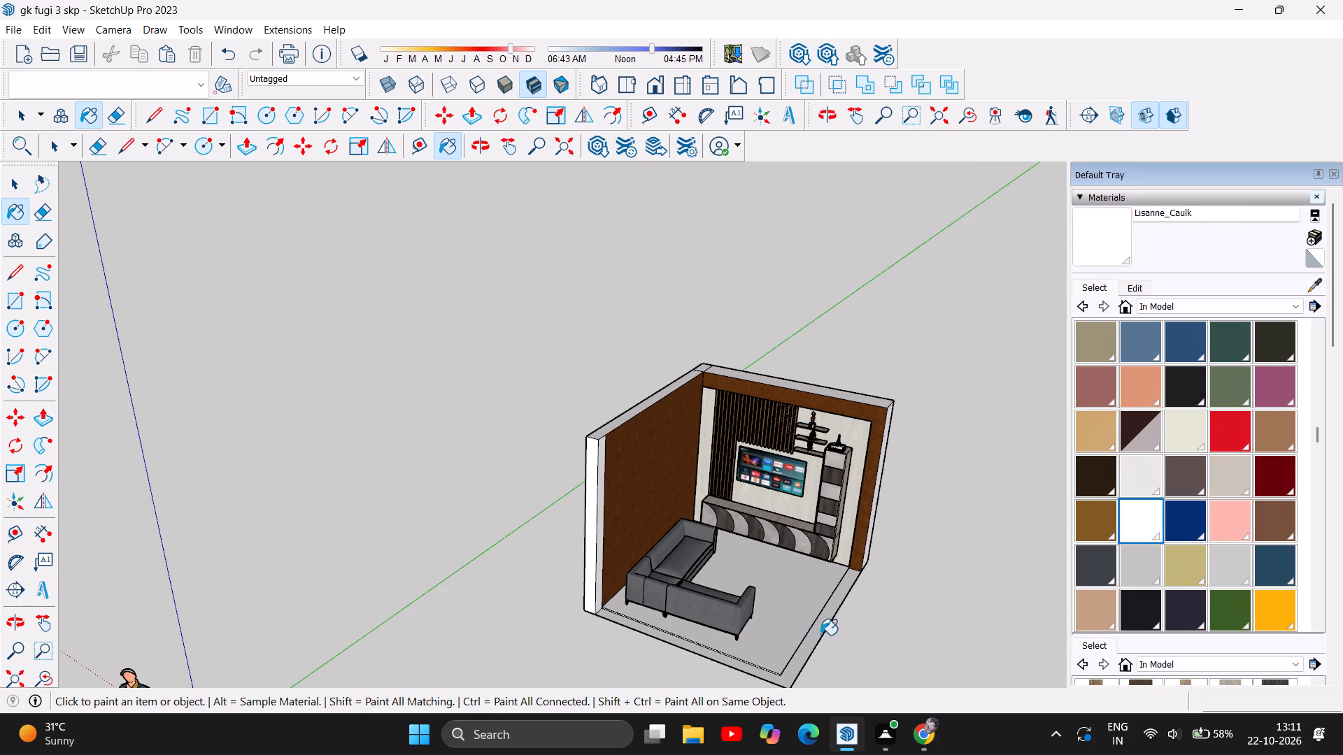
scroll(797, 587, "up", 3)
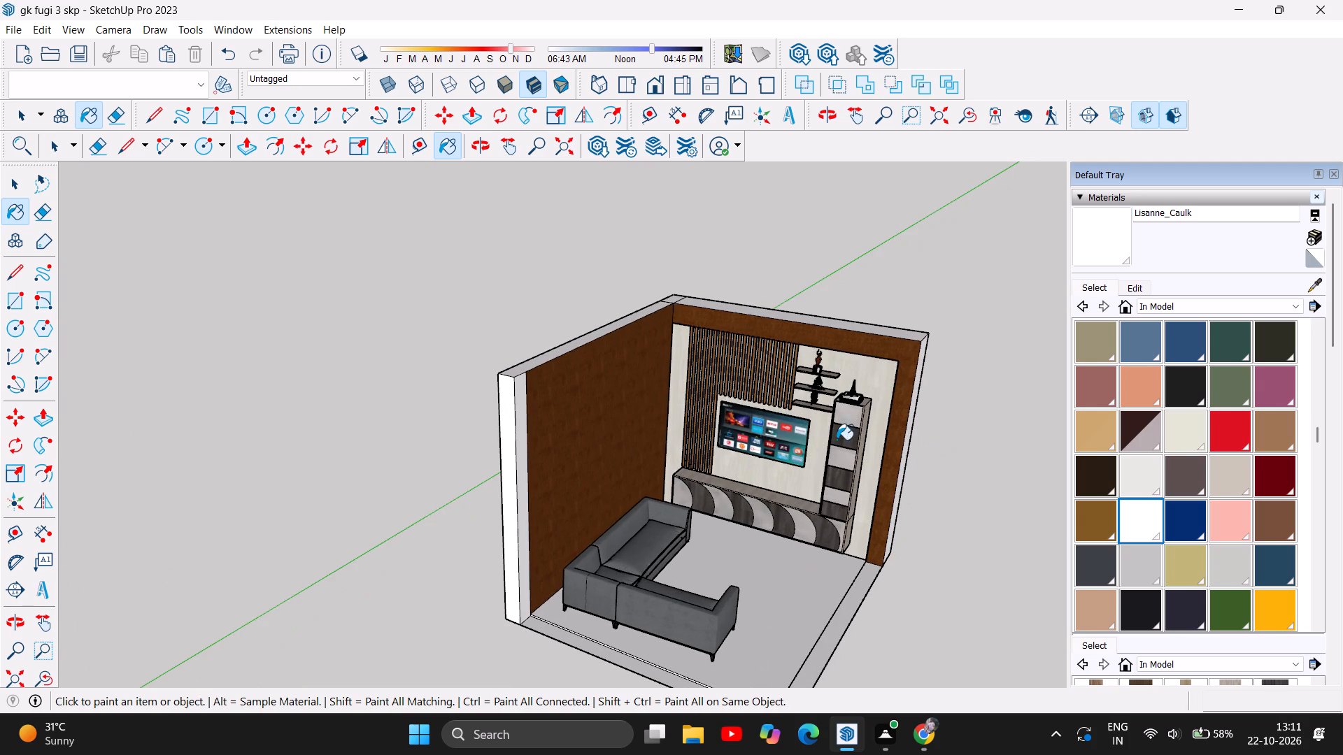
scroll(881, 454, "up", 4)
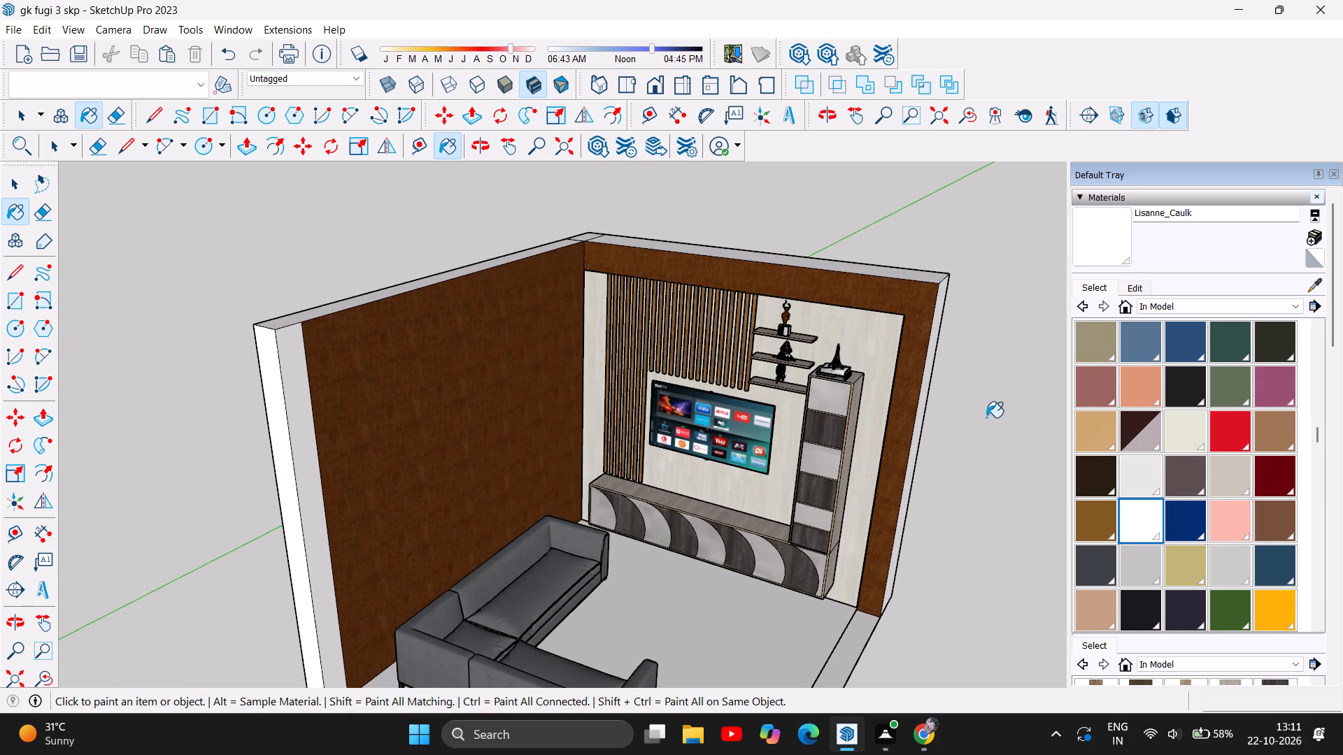
scroll(1265, 587, "down", 5)
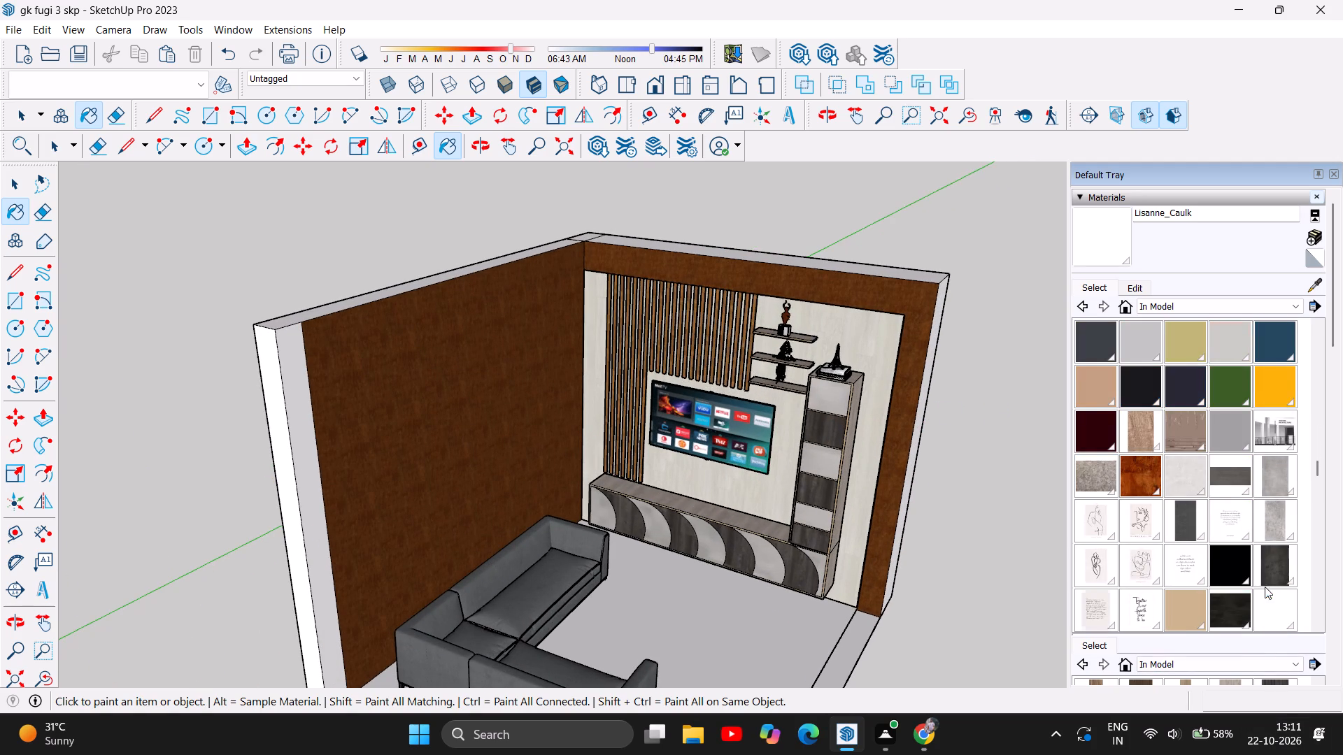
left_click(1277, 532)
double_click(736, 674)
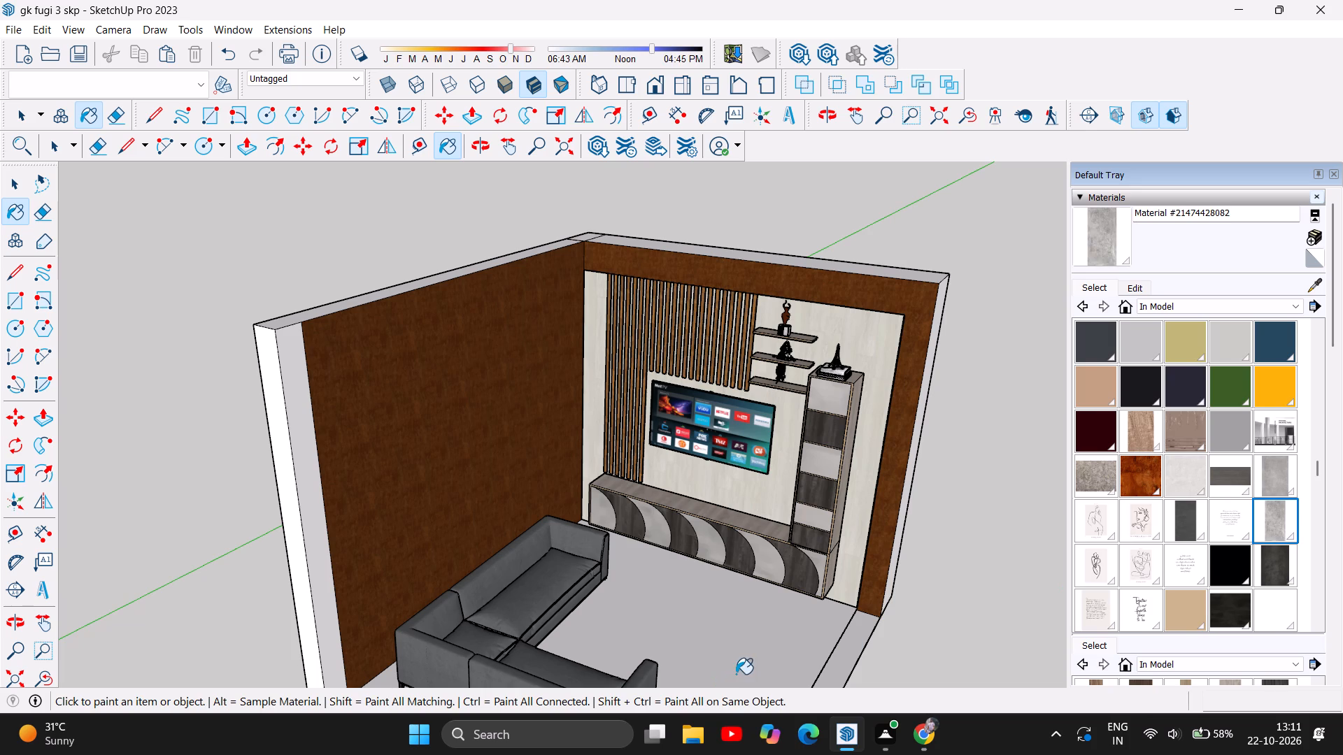
left_click(844, 660)
Examine the grey stone floor together with the sofa, TV cabinet and walls, both close up and from farther away.
scroll(930, 565, "down", 5)
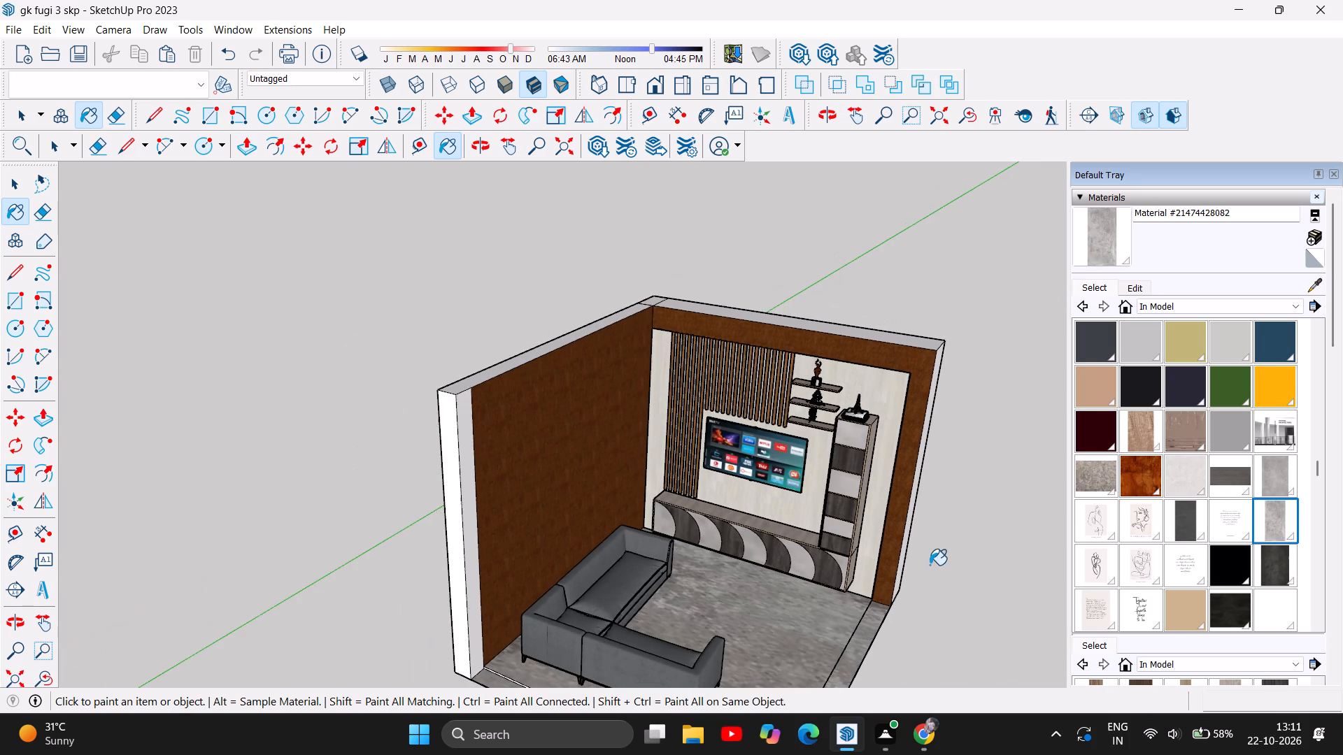
scroll(930, 565, "down", 4)
scroll(694, 679, "up", 4)
scroll(969, 487, "up", 1)
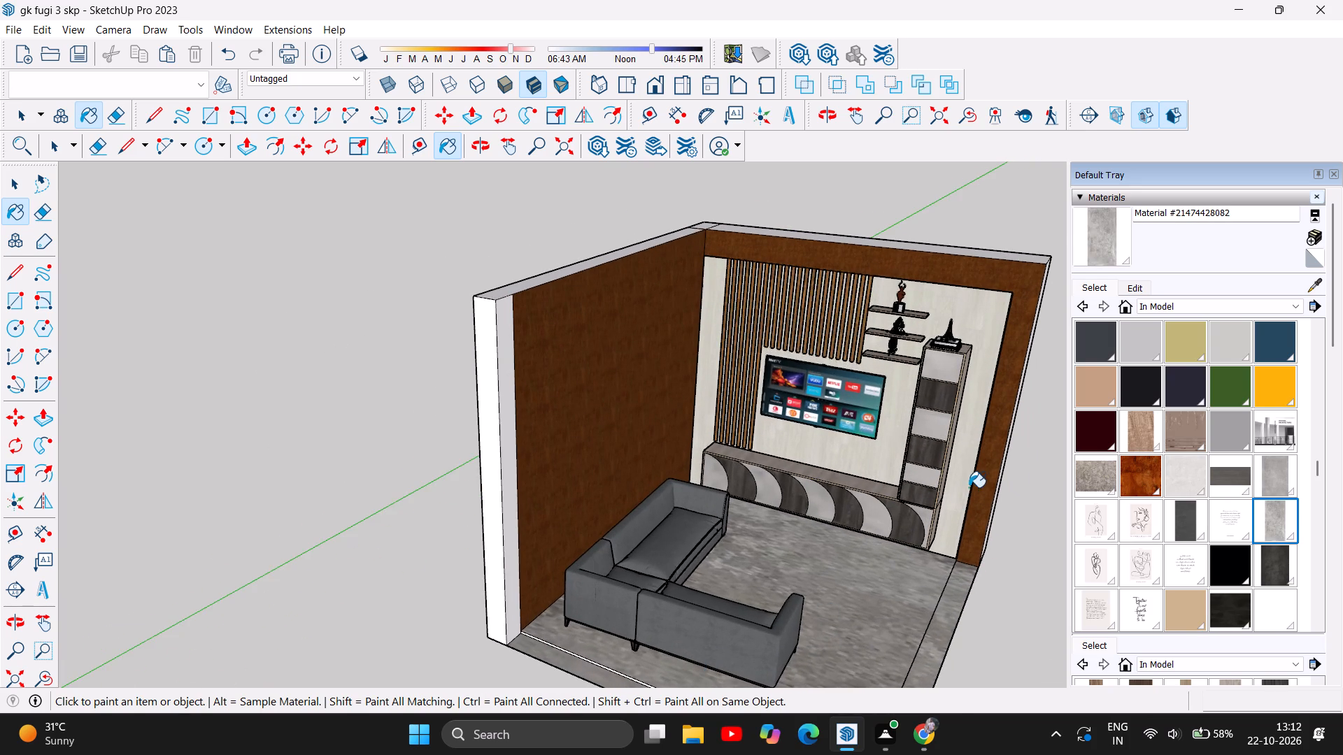
scroll(969, 487, "up", 1)
scroll(925, 619, "up", 5)
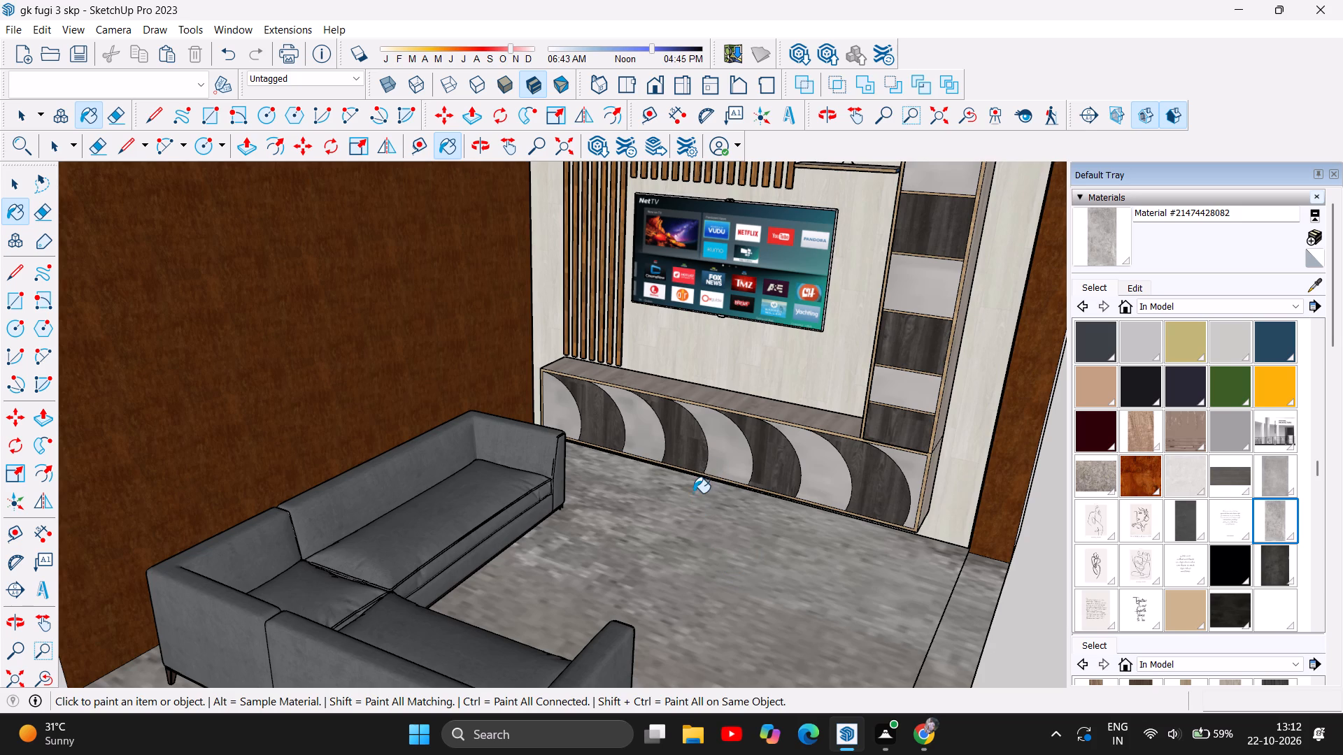
scroll(671, 459, "down", 6)
scroll(661, 464, "up", 6)
scroll(661, 450, "down", 6)
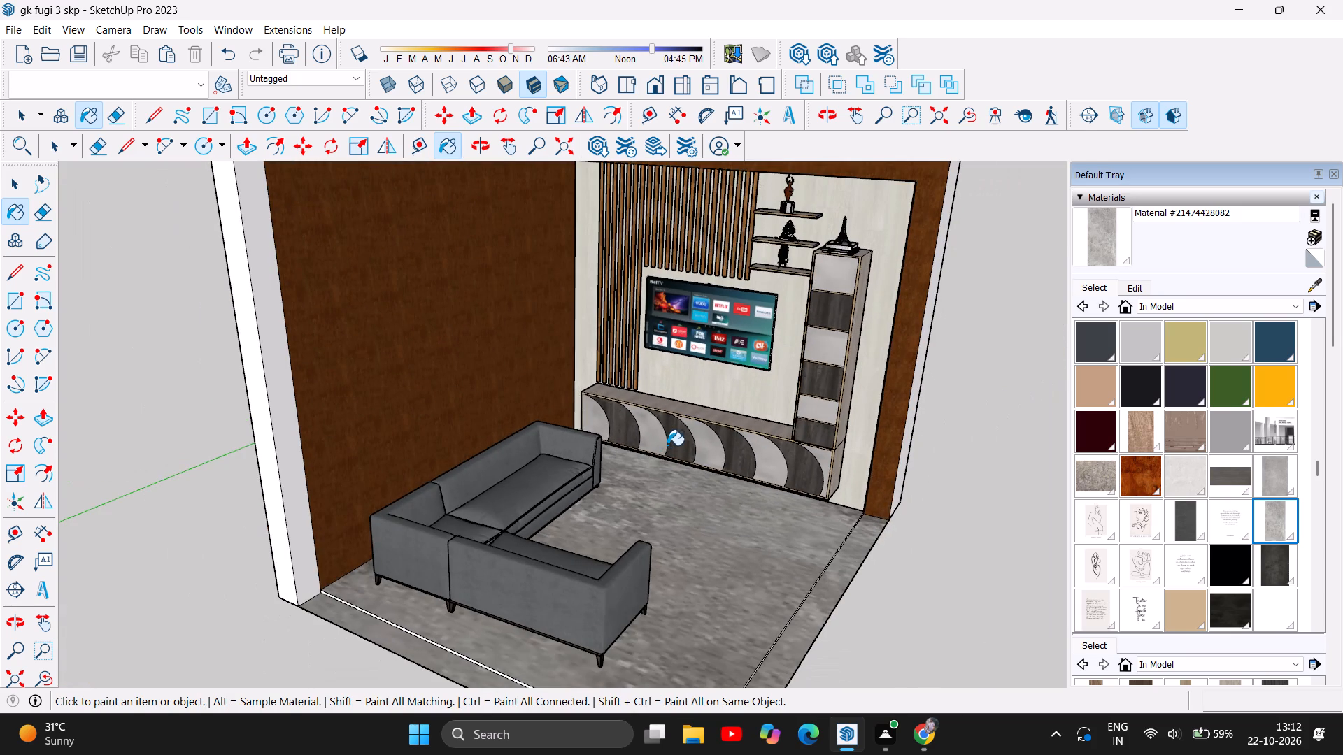
Save the model.
key("ctrl+s")
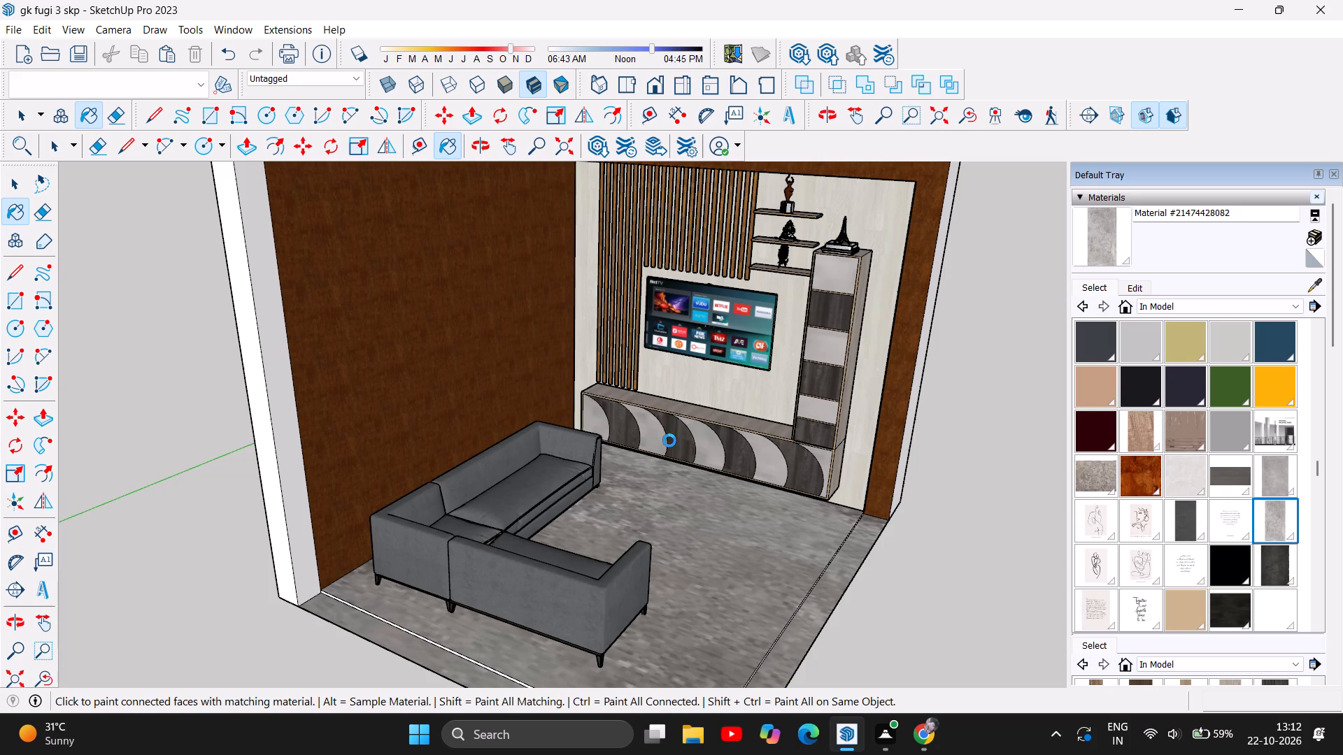
Examine the slatted panel, decor shelves and tall cabinet up close, and the finishes of the whole room.
scroll(942, 575, "down", 3)
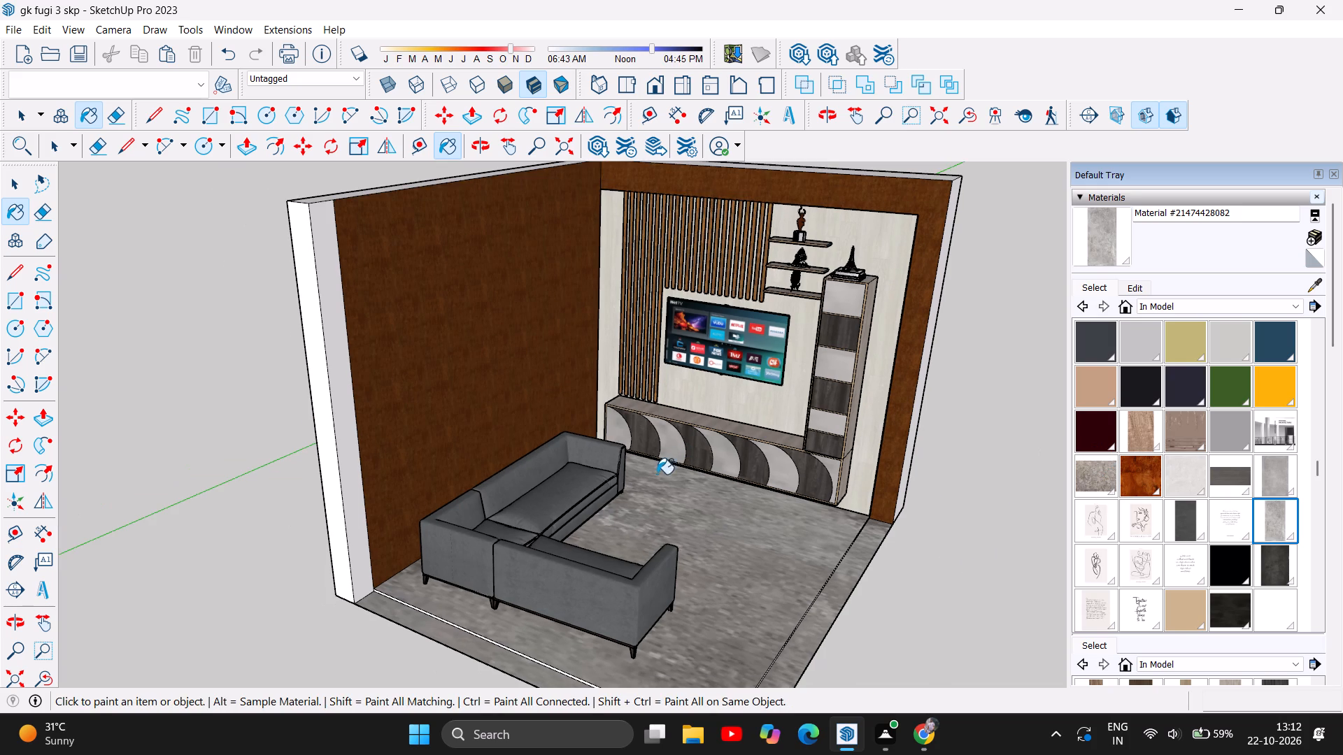
scroll(658, 505, "down", 4)
scroll(825, 305, "up", 4)
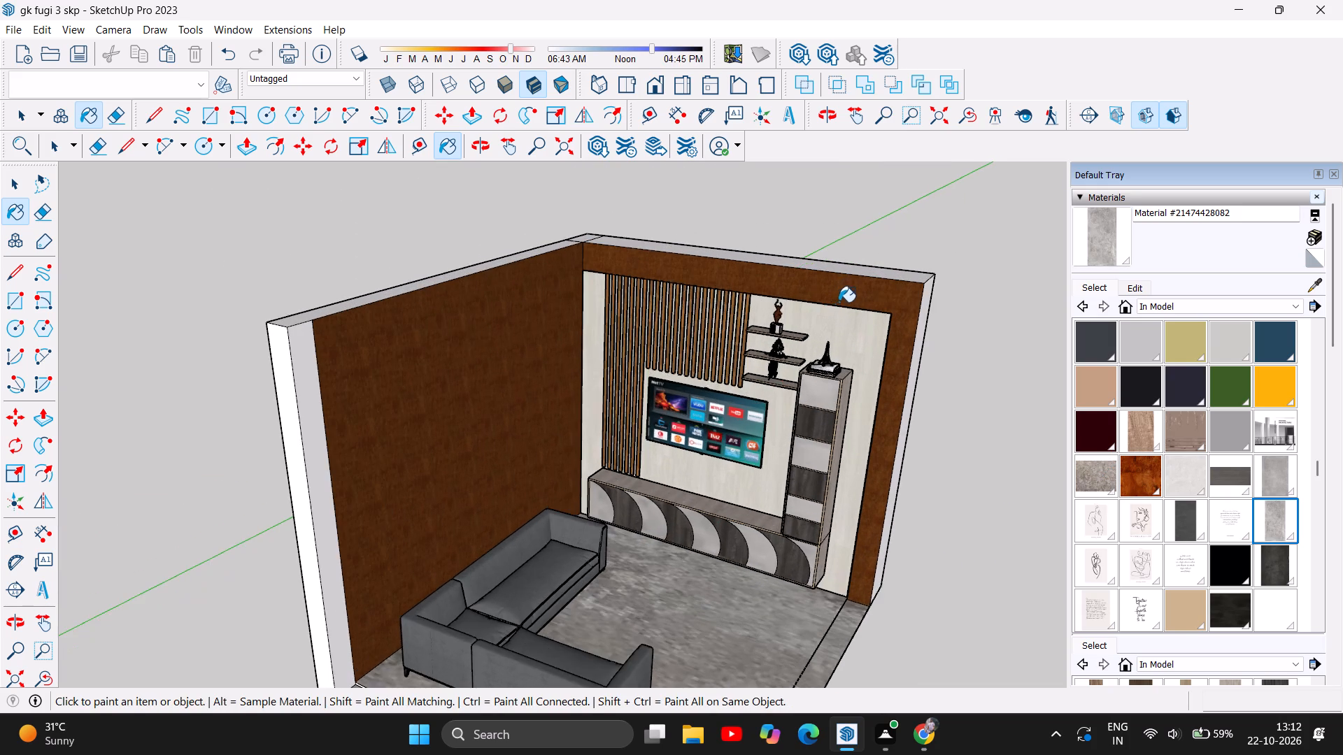
scroll(623, 336, "up", 6)
scroll(1024, 385, "up", 6)
scroll(837, 416, "up", 6)
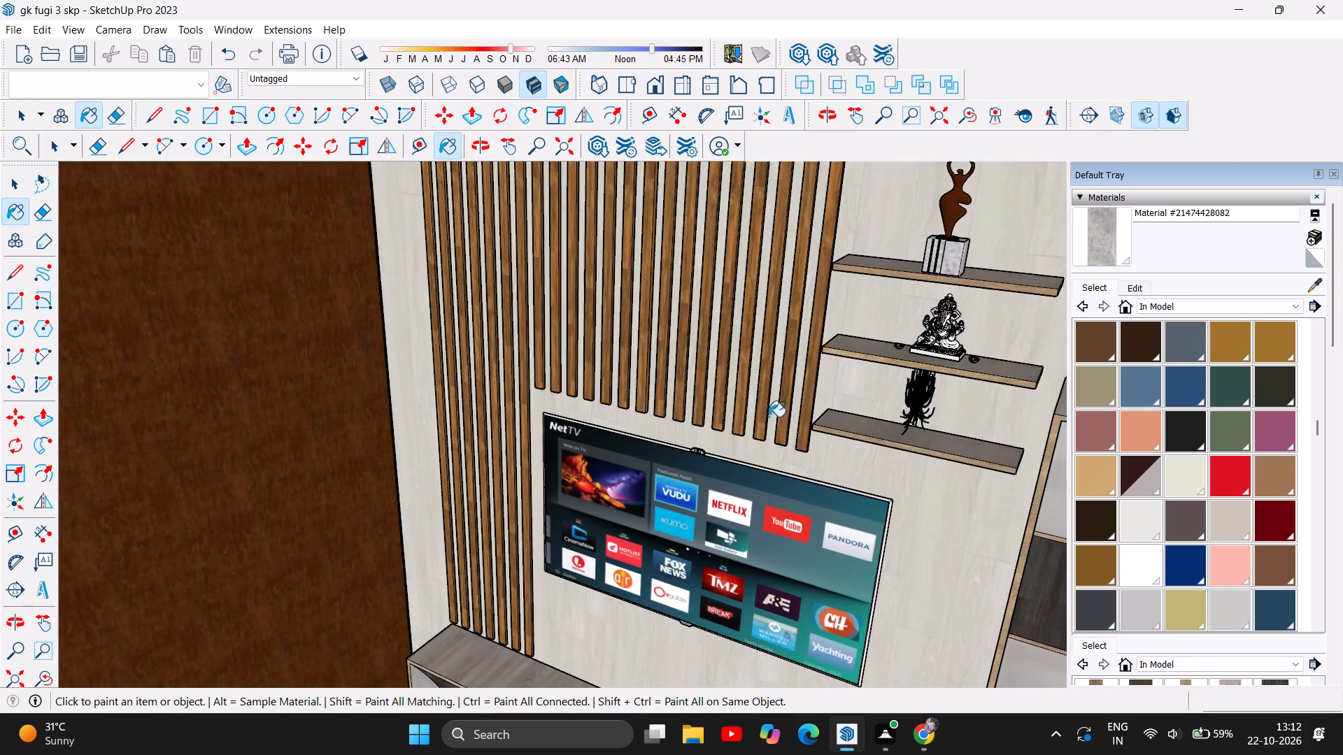
scroll(704, 253, "up", 4)
scroll(462, 350, "down", 8)
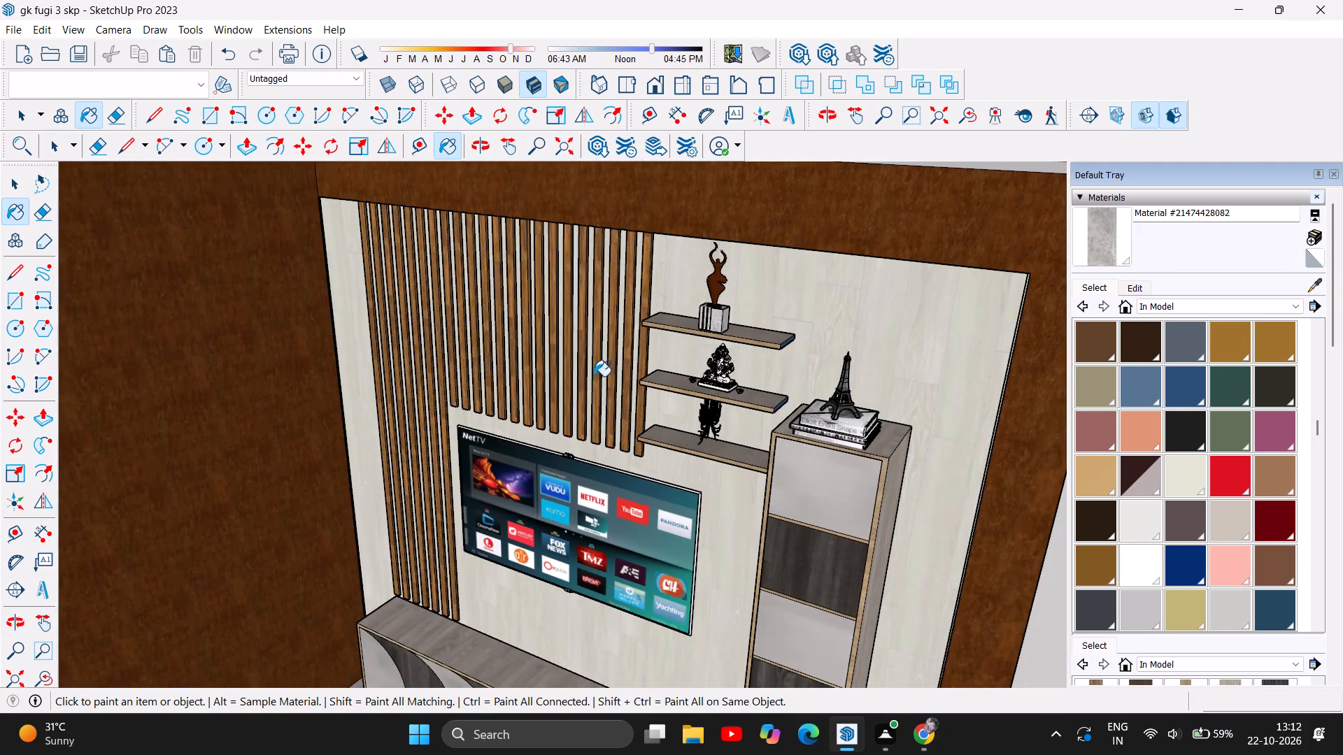
scroll(742, 315, "up", 9)
scroll(675, 346, "up", 6)
scroll(706, 210, "up", 6)
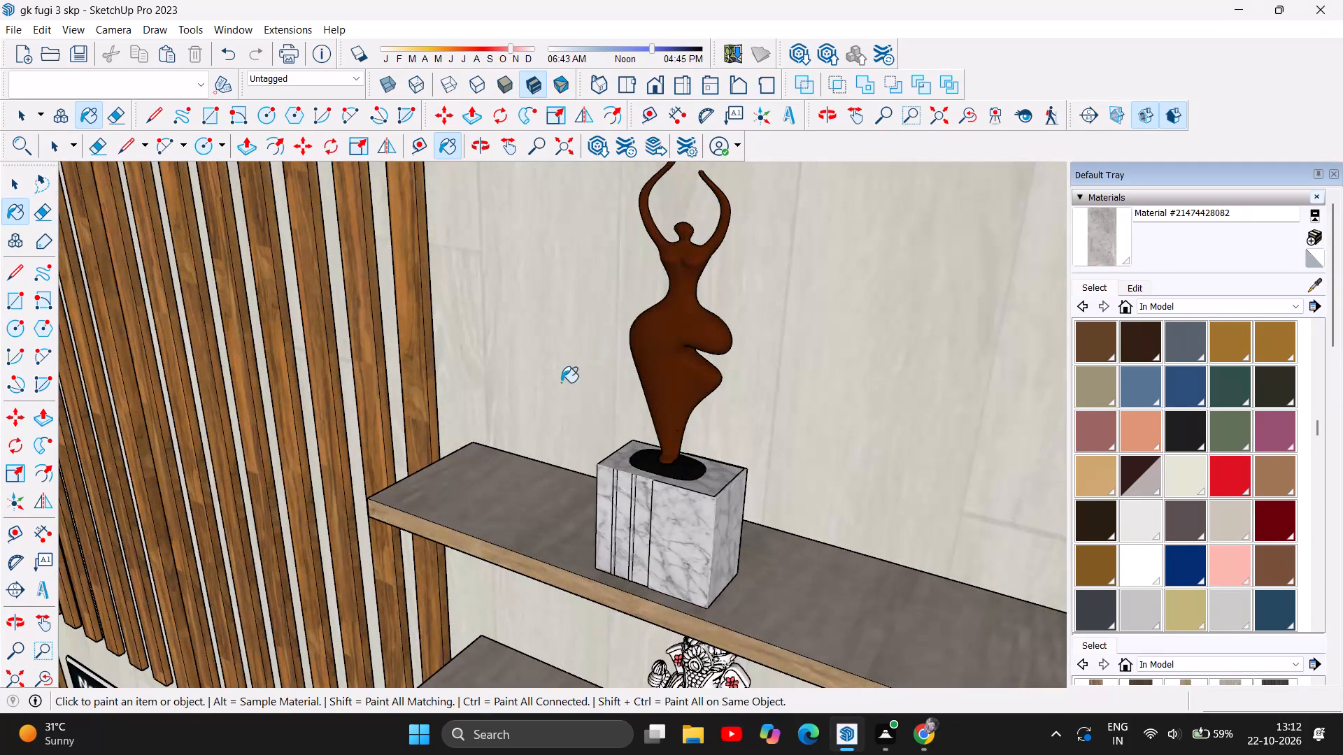
scroll(588, 384, "down", 8)
scroll(665, 328, "down", 13)
scroll(734, 305, "down", 3)
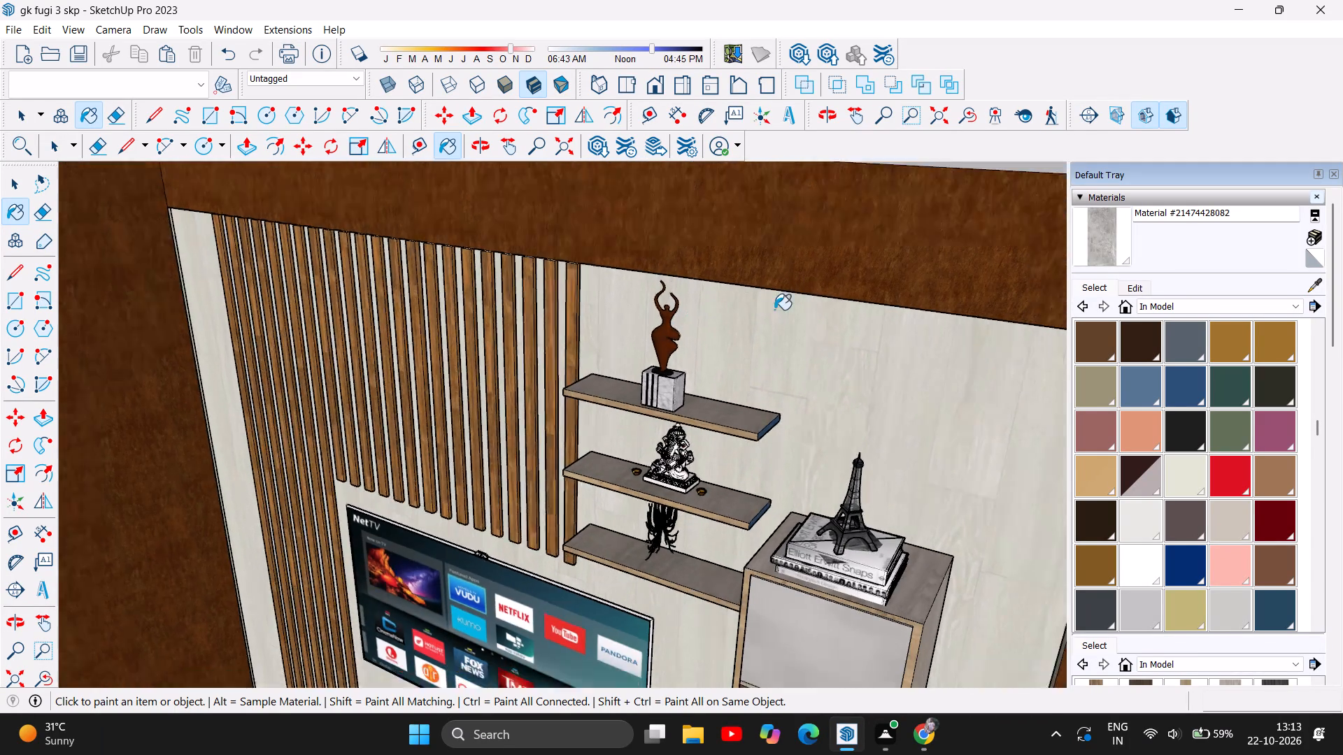
scroll(774, 310, "down", 2)
scroll(869, 398, "down", 4)
scroll(764, 543, "up", 5)
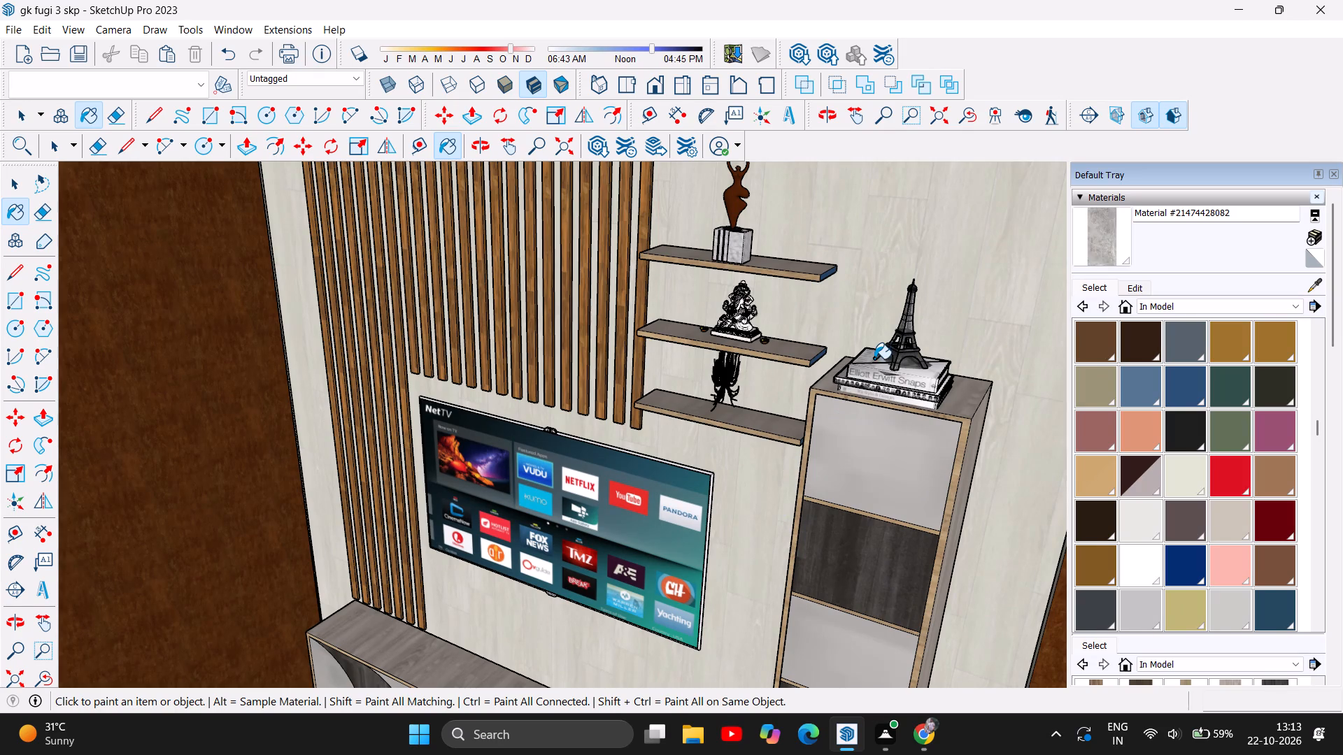
scroll(874, 357, "down", 7)
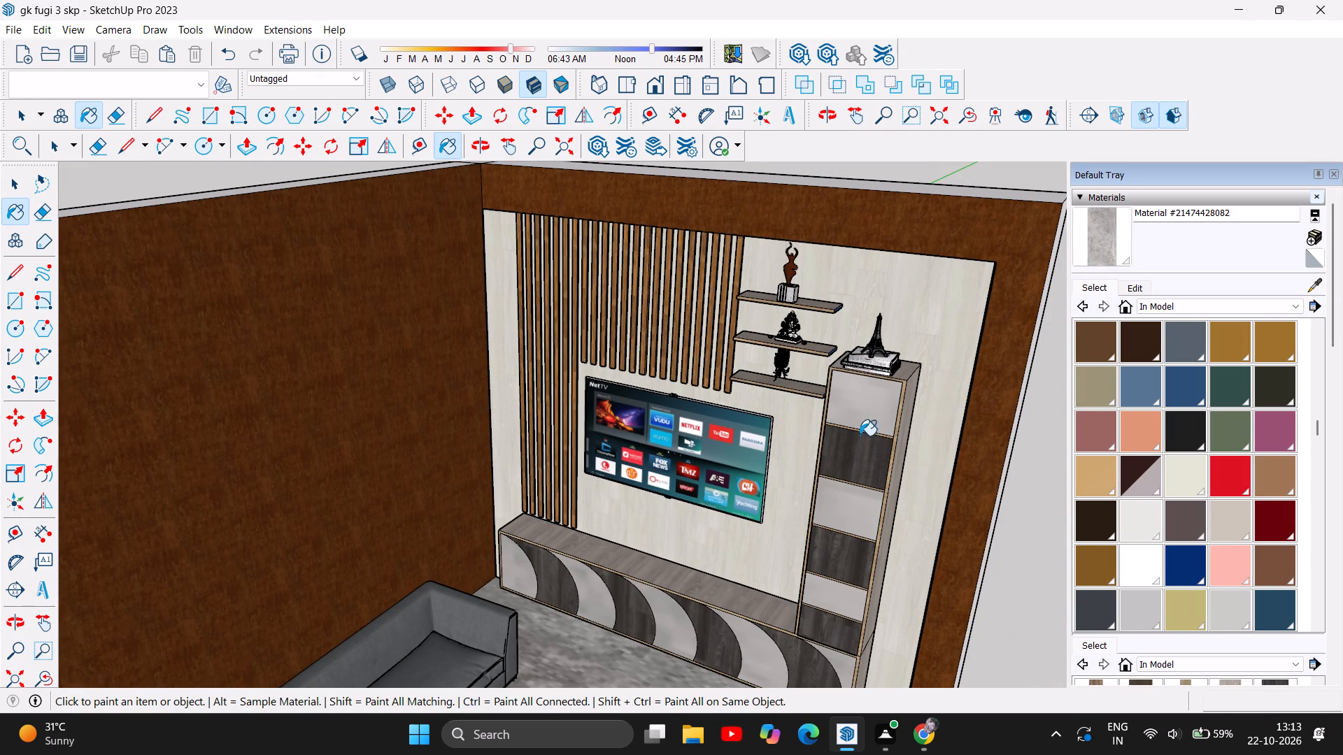
scroll(869, 425, "down", 5)
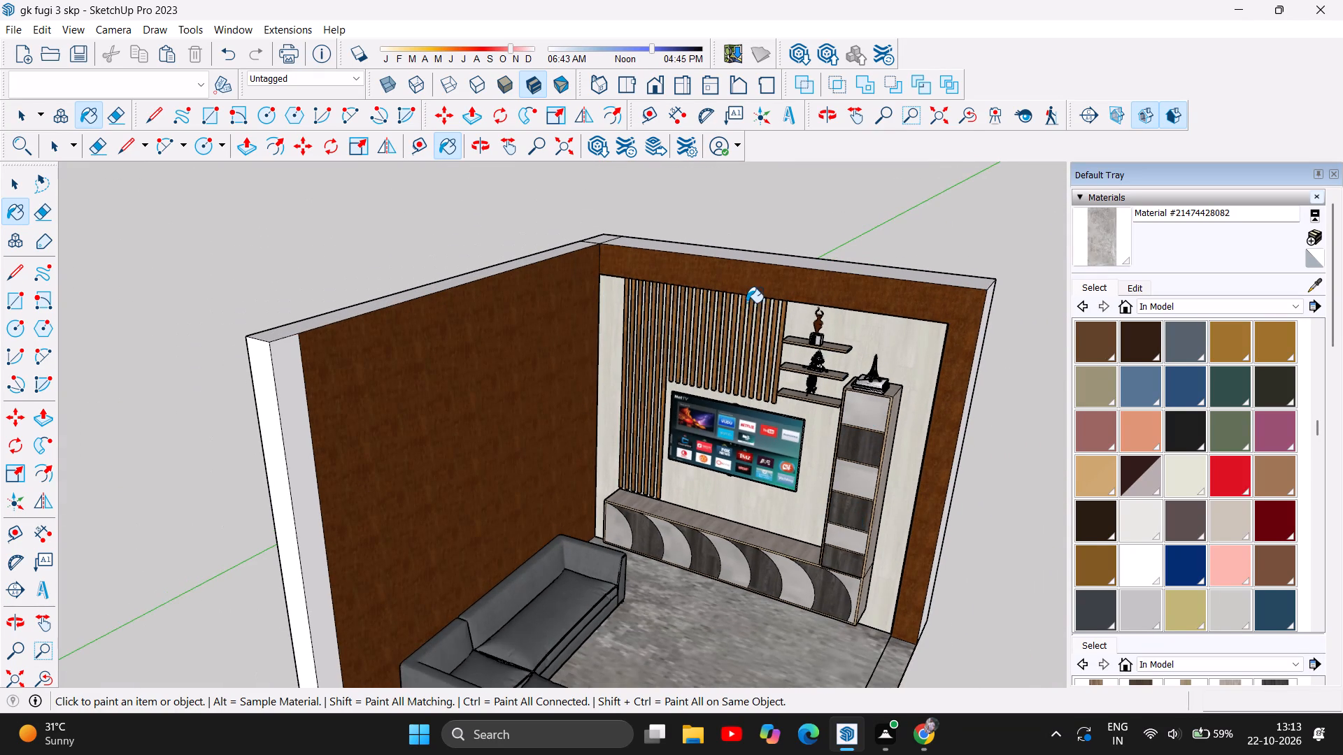
scroll(751, 308, "down", 4)
scroll(823, 594, "up", 4)
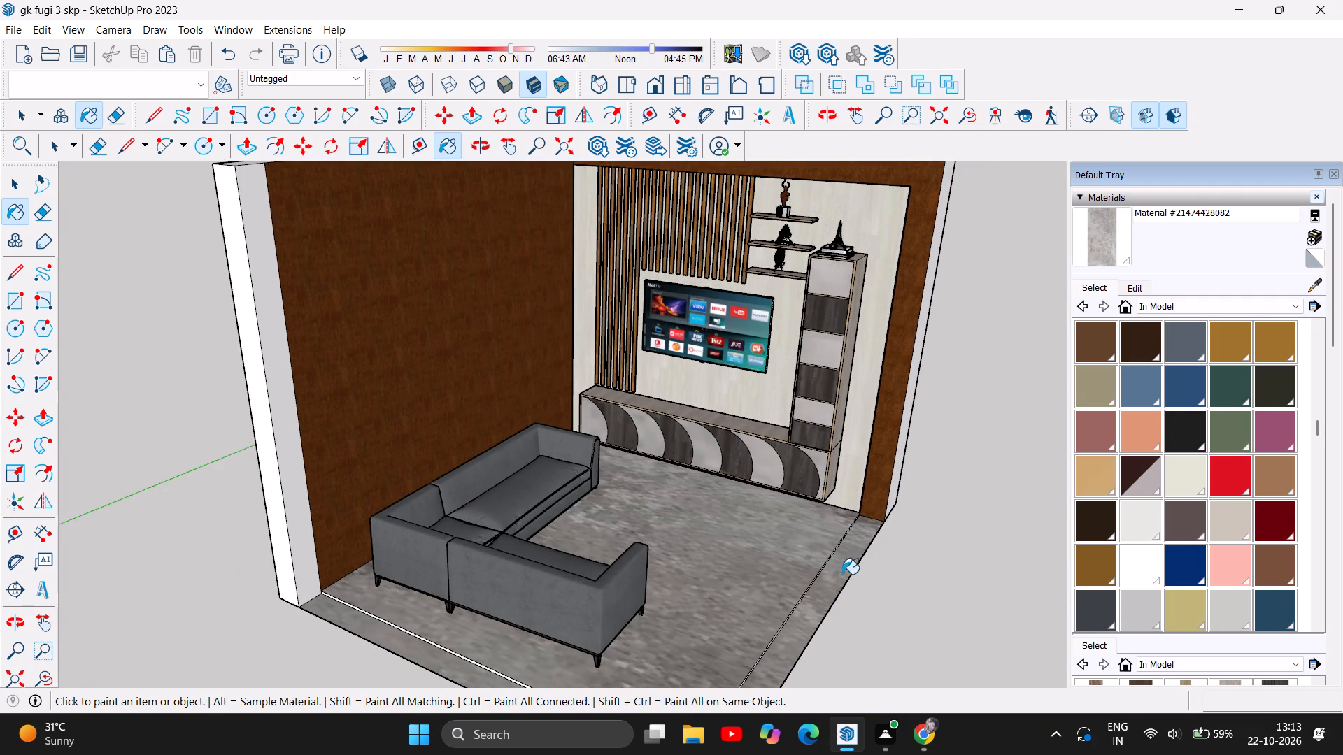
Examine the TV cabinet's lower edge against the floor close up, and the finishes of the whole room from farther away.
scroll(862, 559, "down", 1)
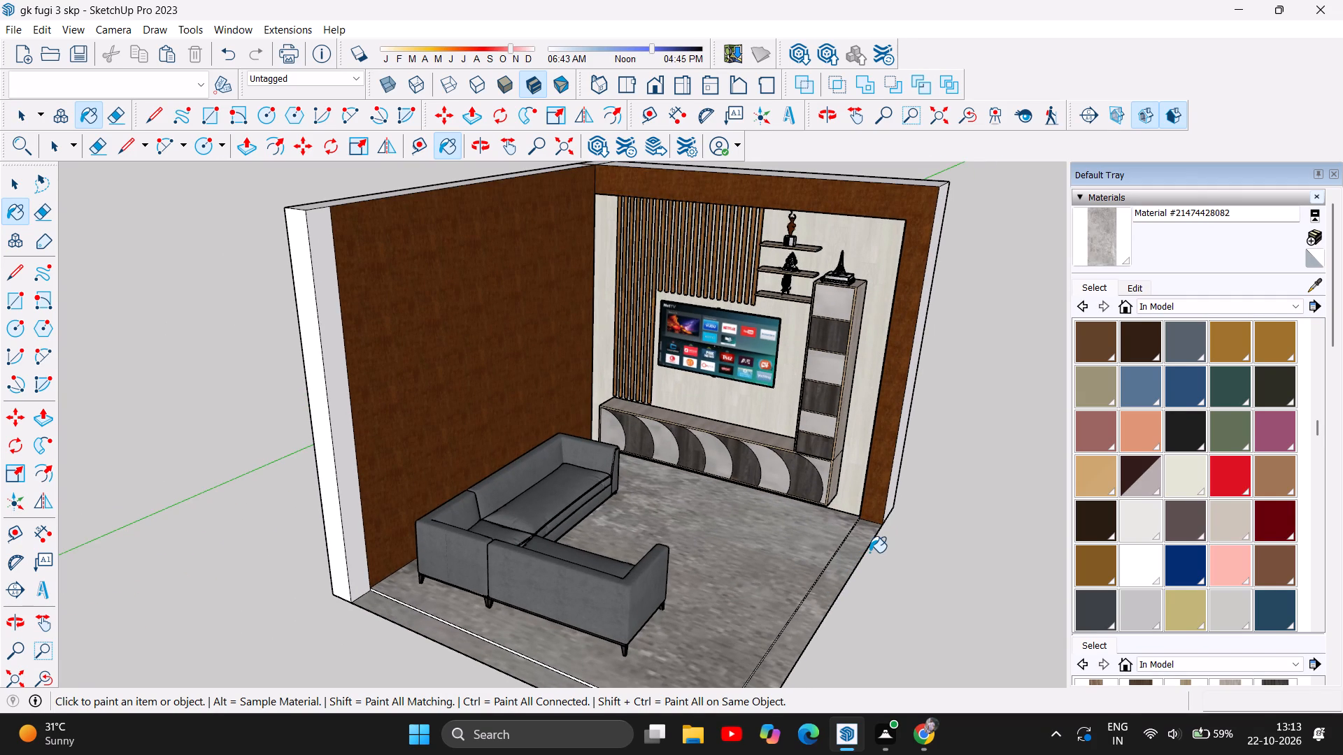
scroll(779, 503, "up", 5)
scroll(835, 513, "up", 12)
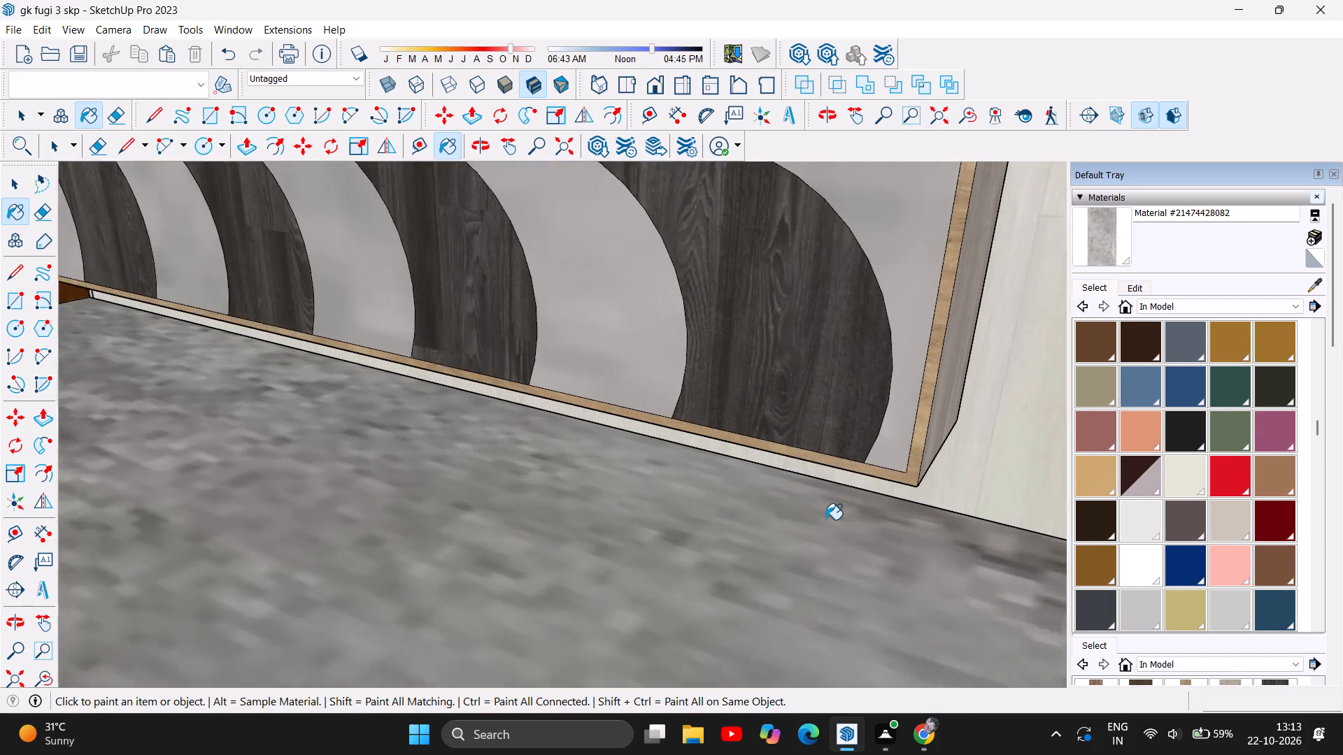
scroll(825, 519, "up", 2)
scroll(825, 519, "down", 7)
scroll(825, 519, "up", 1)
scroll(825, 519, "down", 1)
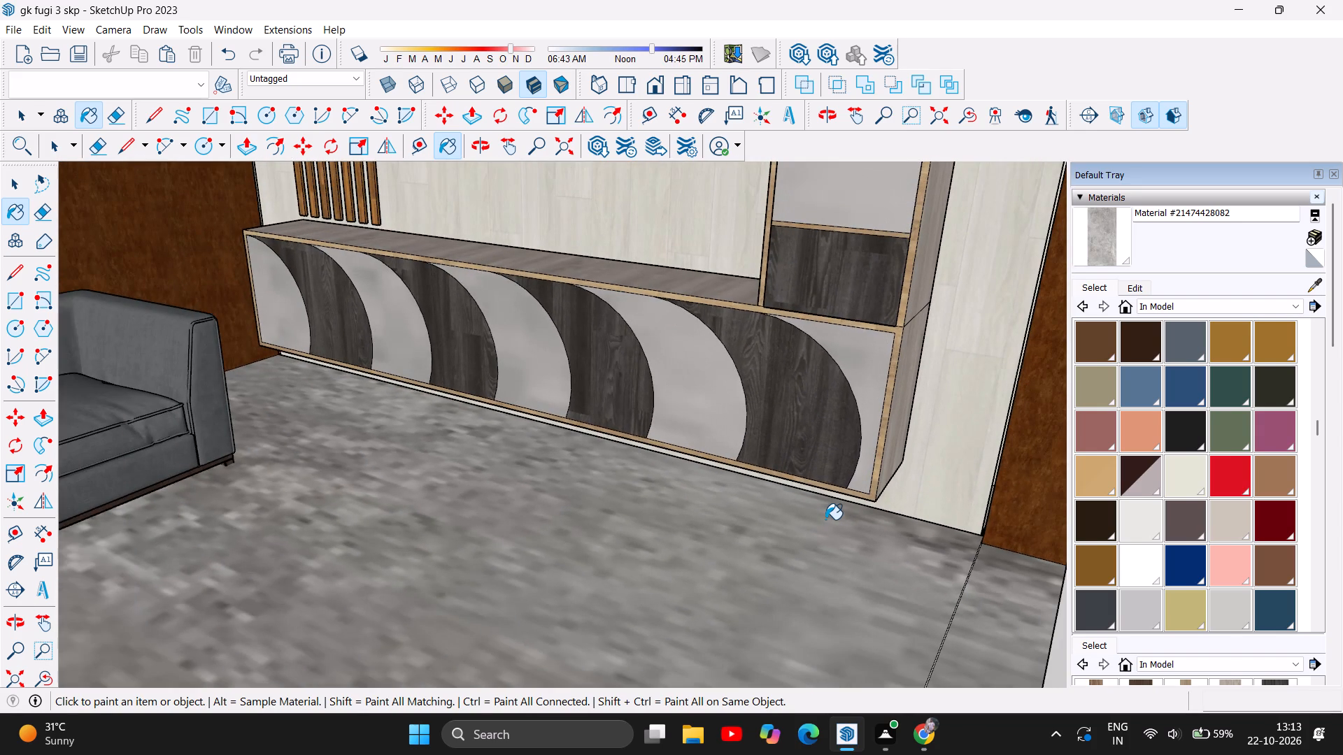
scroll(825, 519, "down", 6)
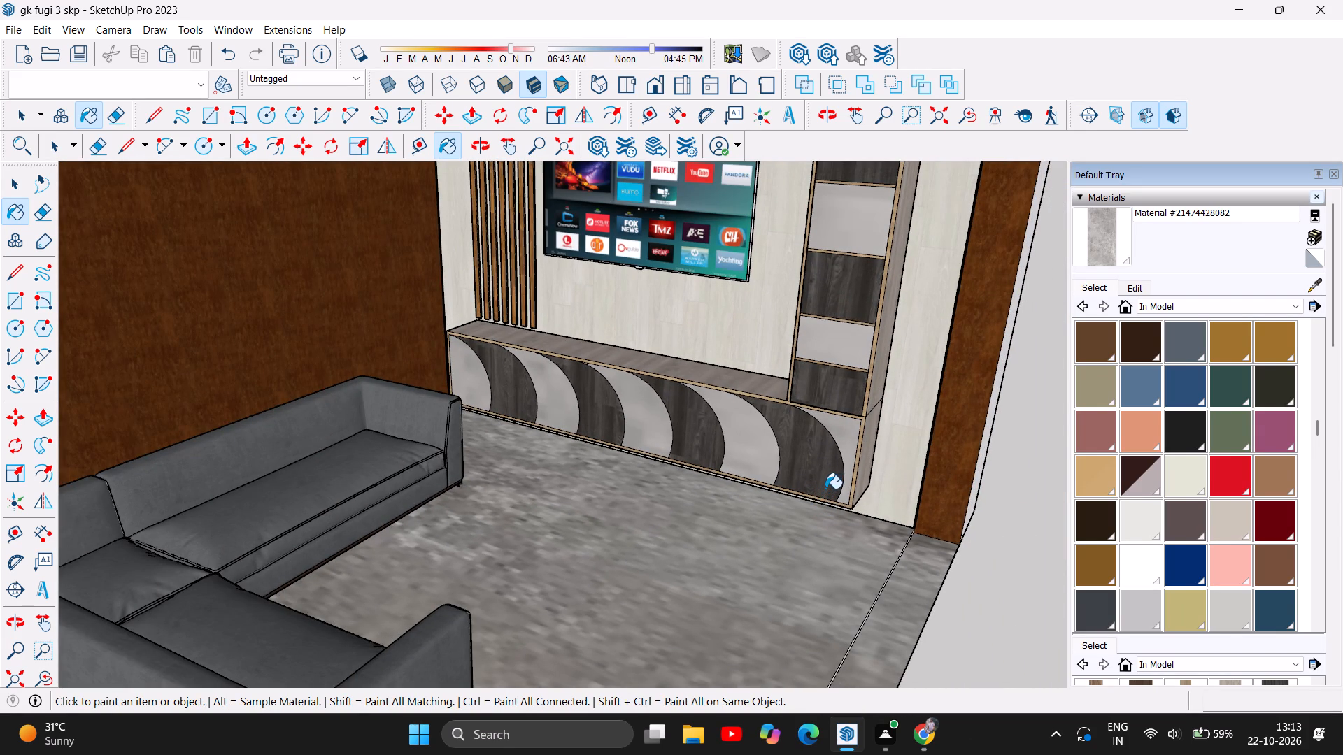
scroll(825, 489, "down", 1)
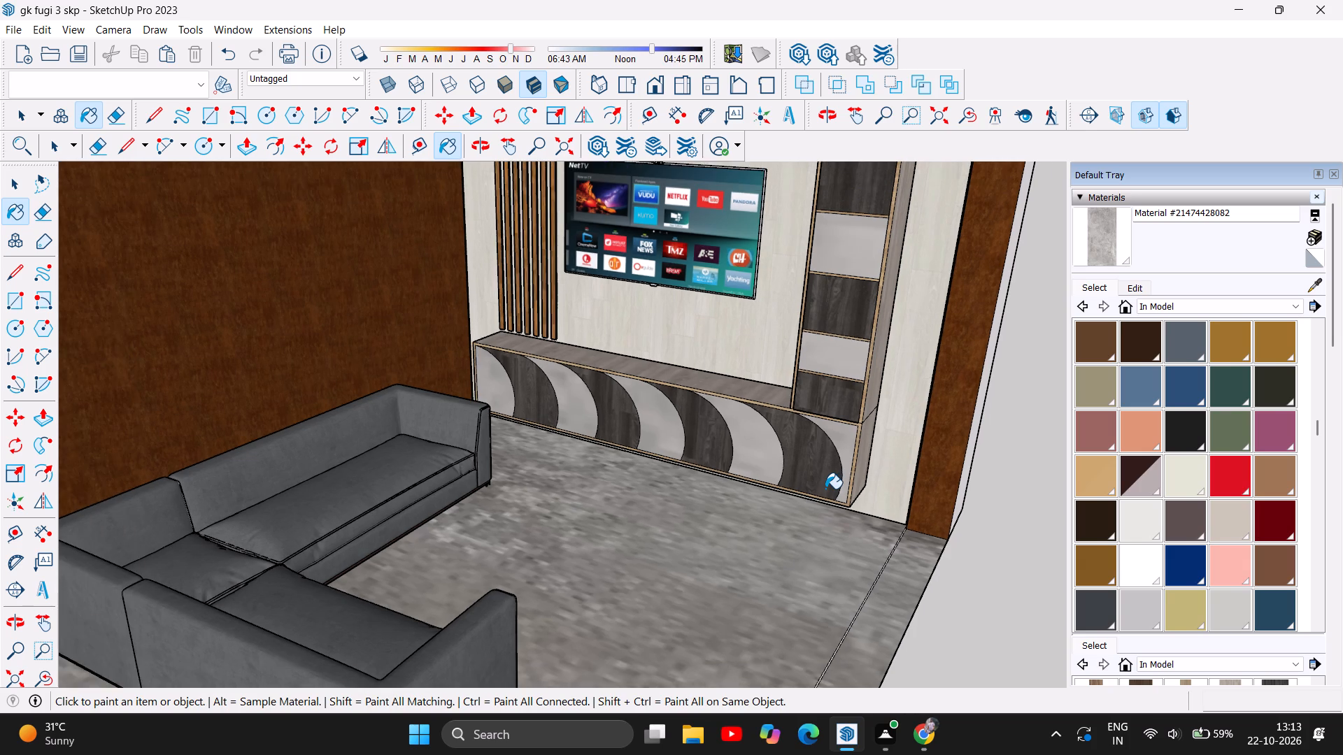
scroll(825, 489, "down", 5)
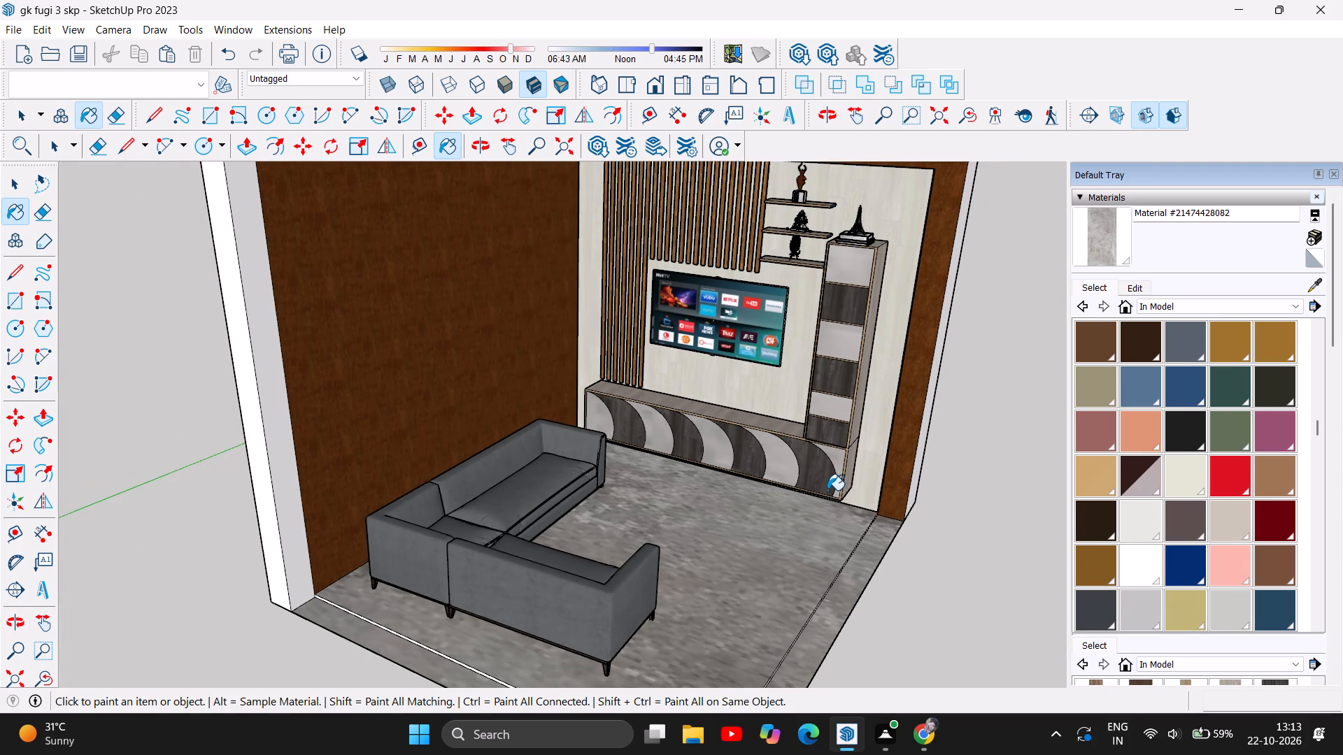
scroll(827, 490, "down", 3)
scroll(827, 490, "up", 1)
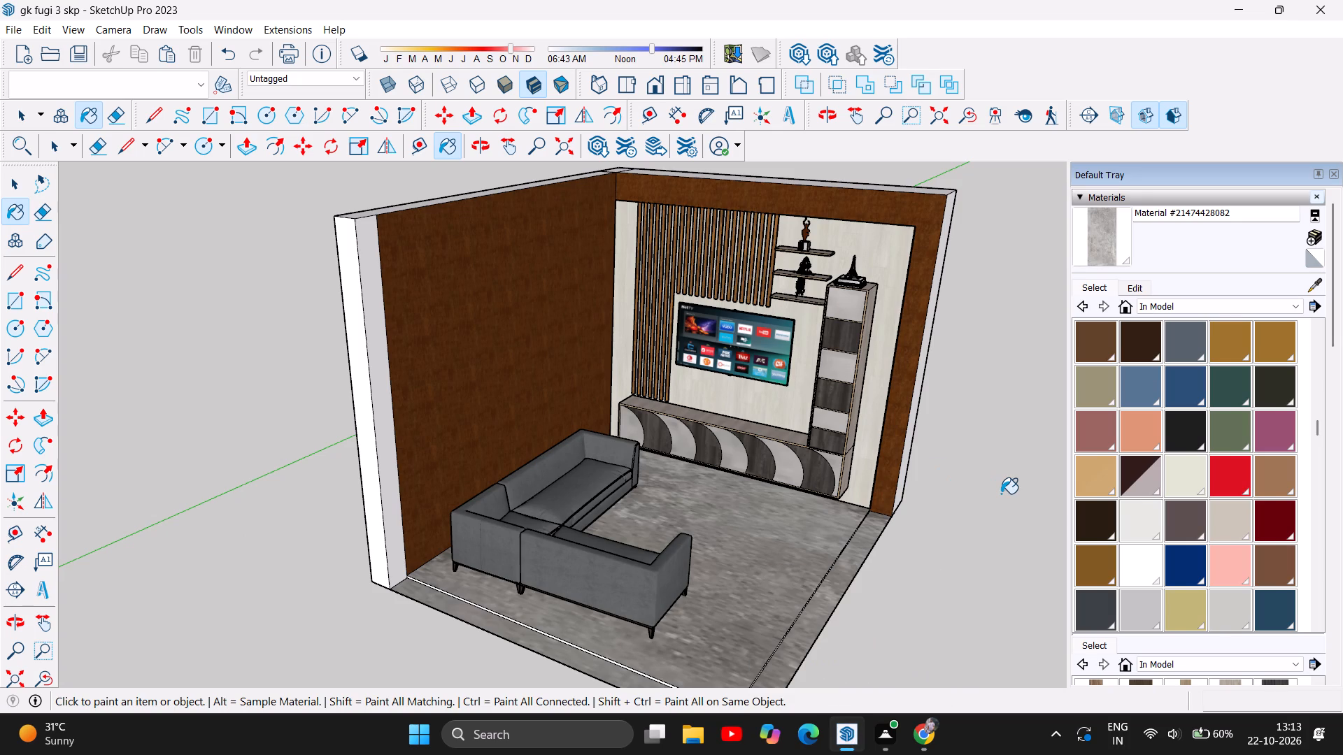
left_click(1001, 494)
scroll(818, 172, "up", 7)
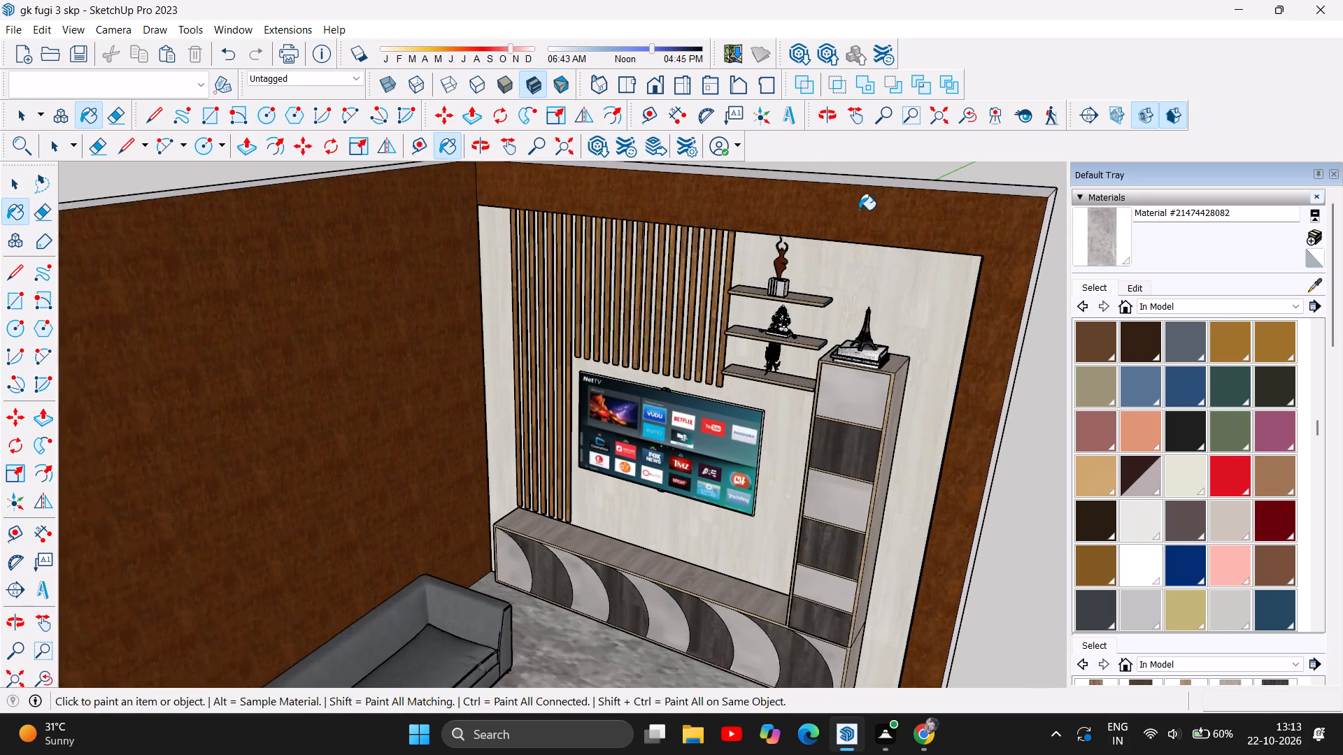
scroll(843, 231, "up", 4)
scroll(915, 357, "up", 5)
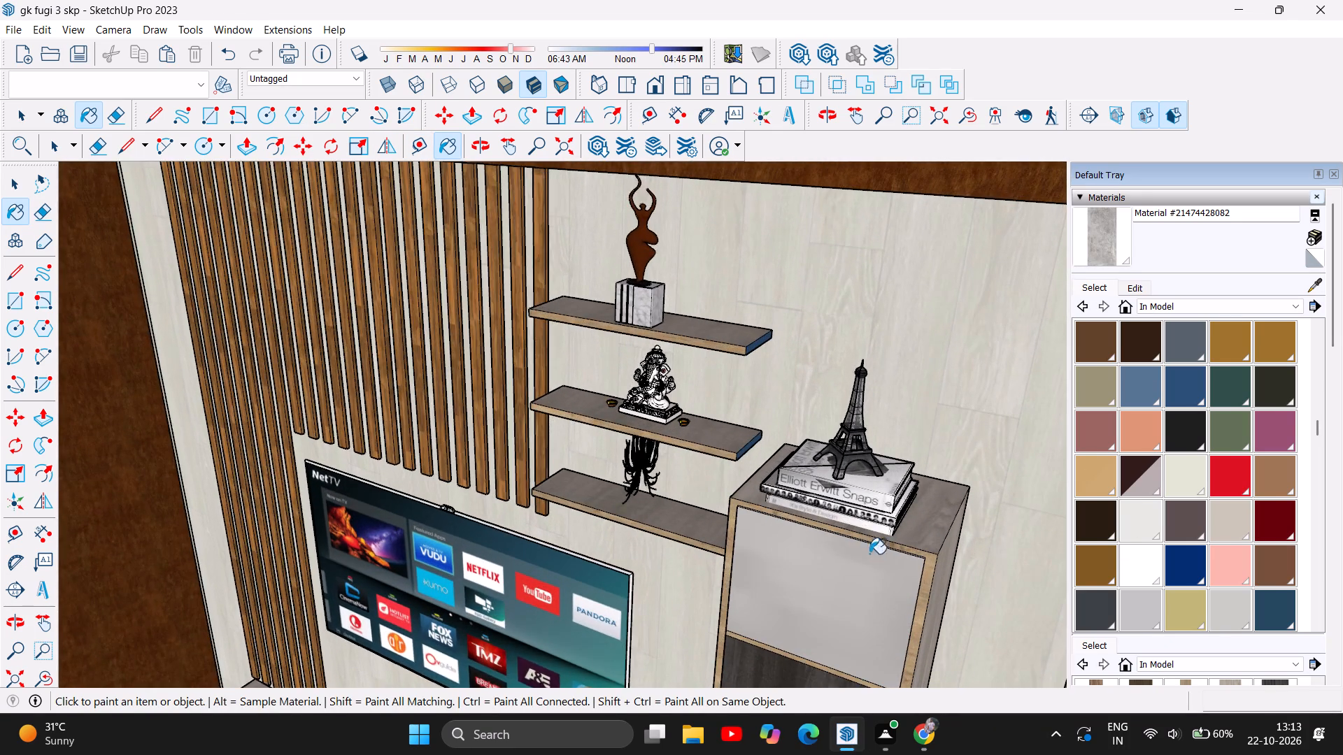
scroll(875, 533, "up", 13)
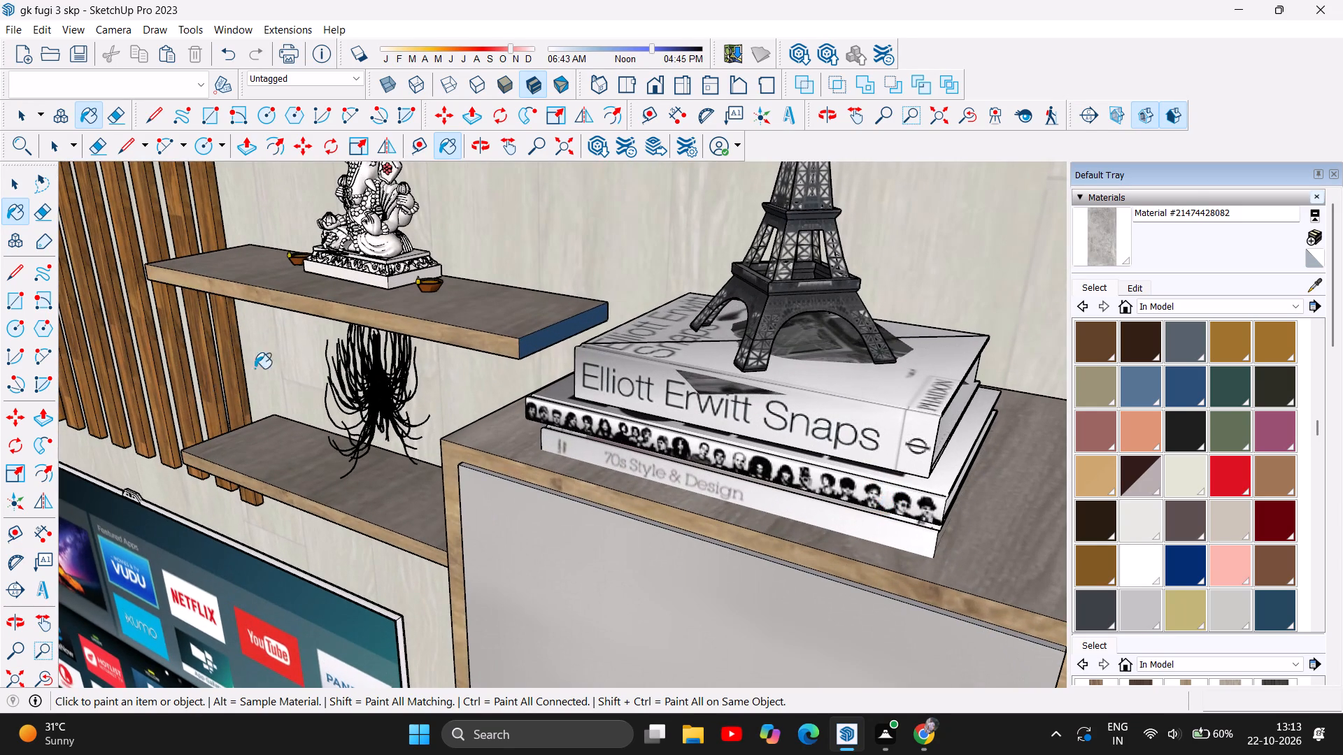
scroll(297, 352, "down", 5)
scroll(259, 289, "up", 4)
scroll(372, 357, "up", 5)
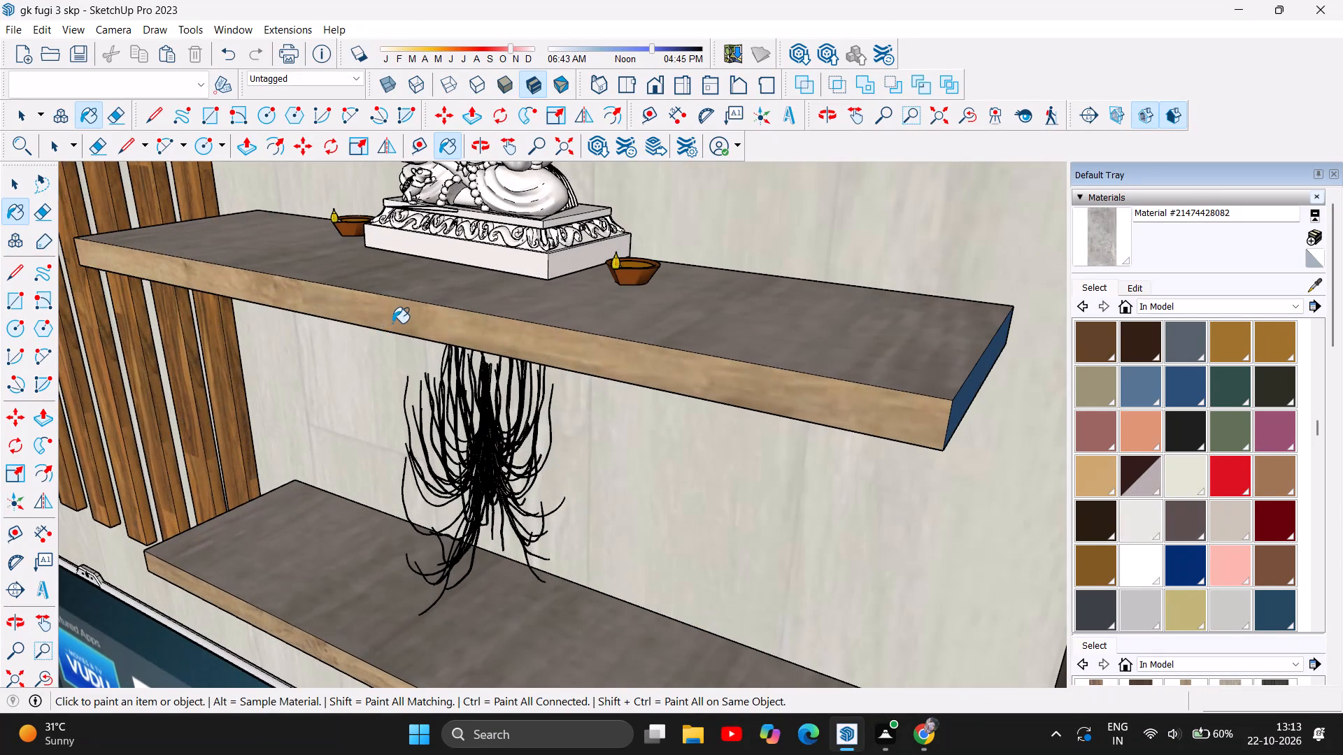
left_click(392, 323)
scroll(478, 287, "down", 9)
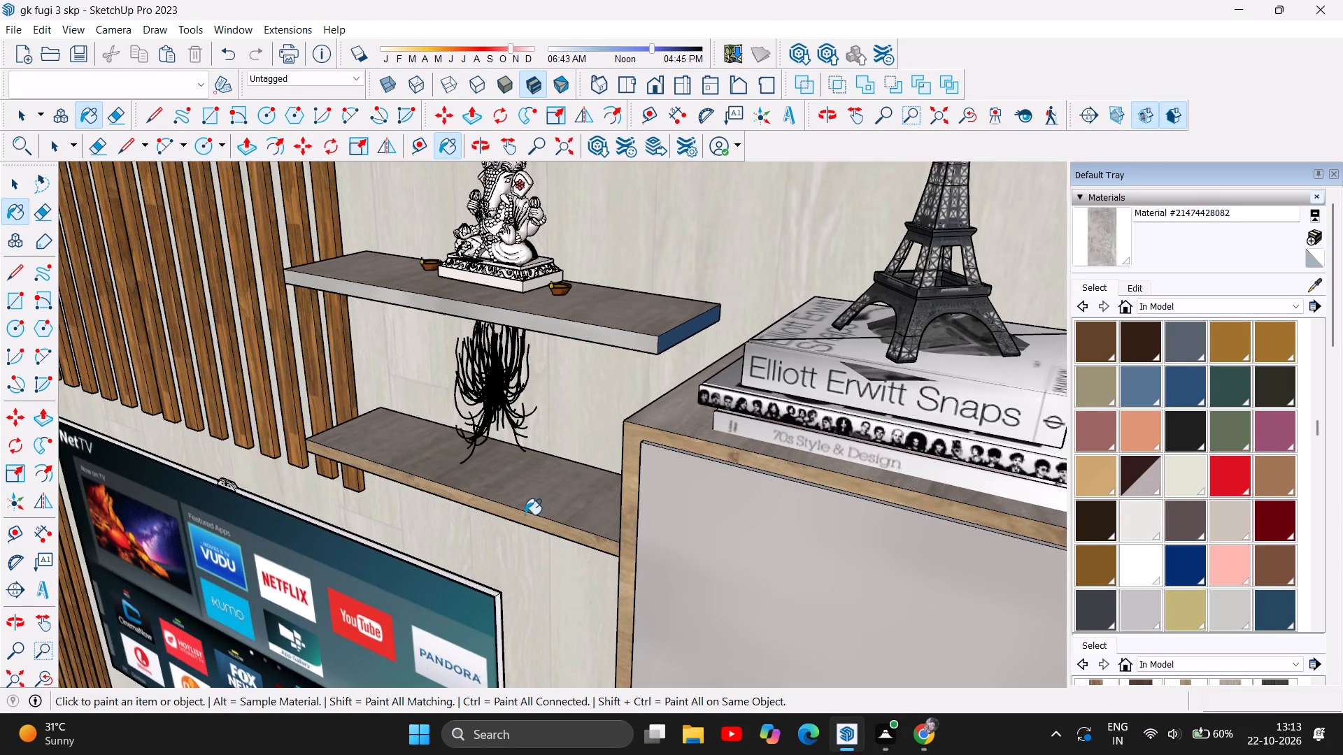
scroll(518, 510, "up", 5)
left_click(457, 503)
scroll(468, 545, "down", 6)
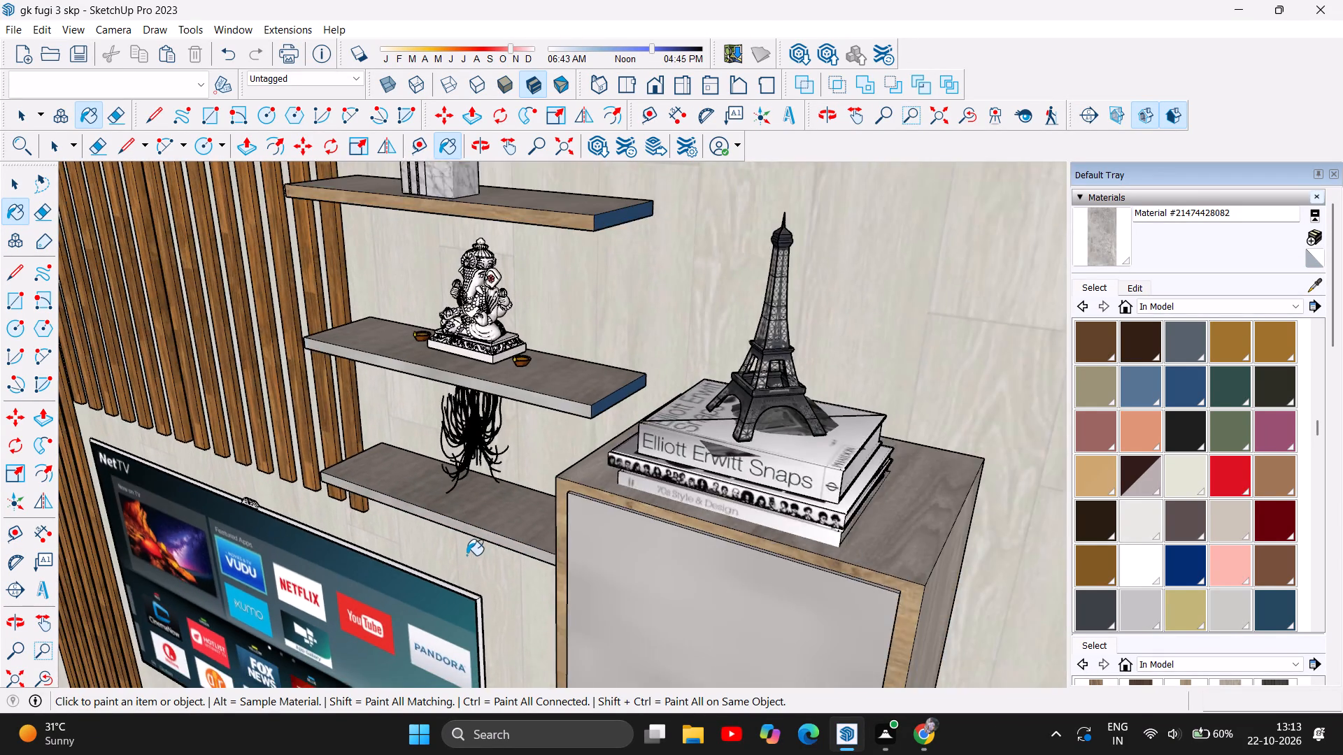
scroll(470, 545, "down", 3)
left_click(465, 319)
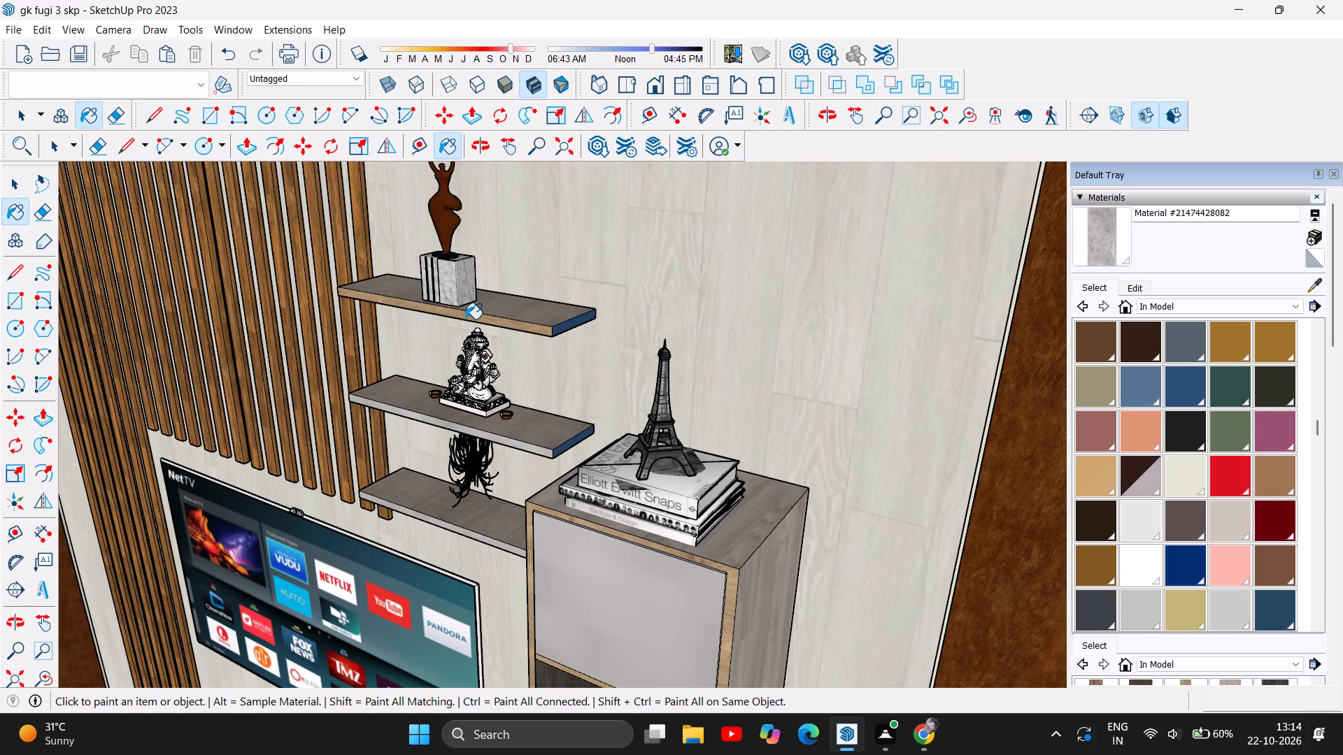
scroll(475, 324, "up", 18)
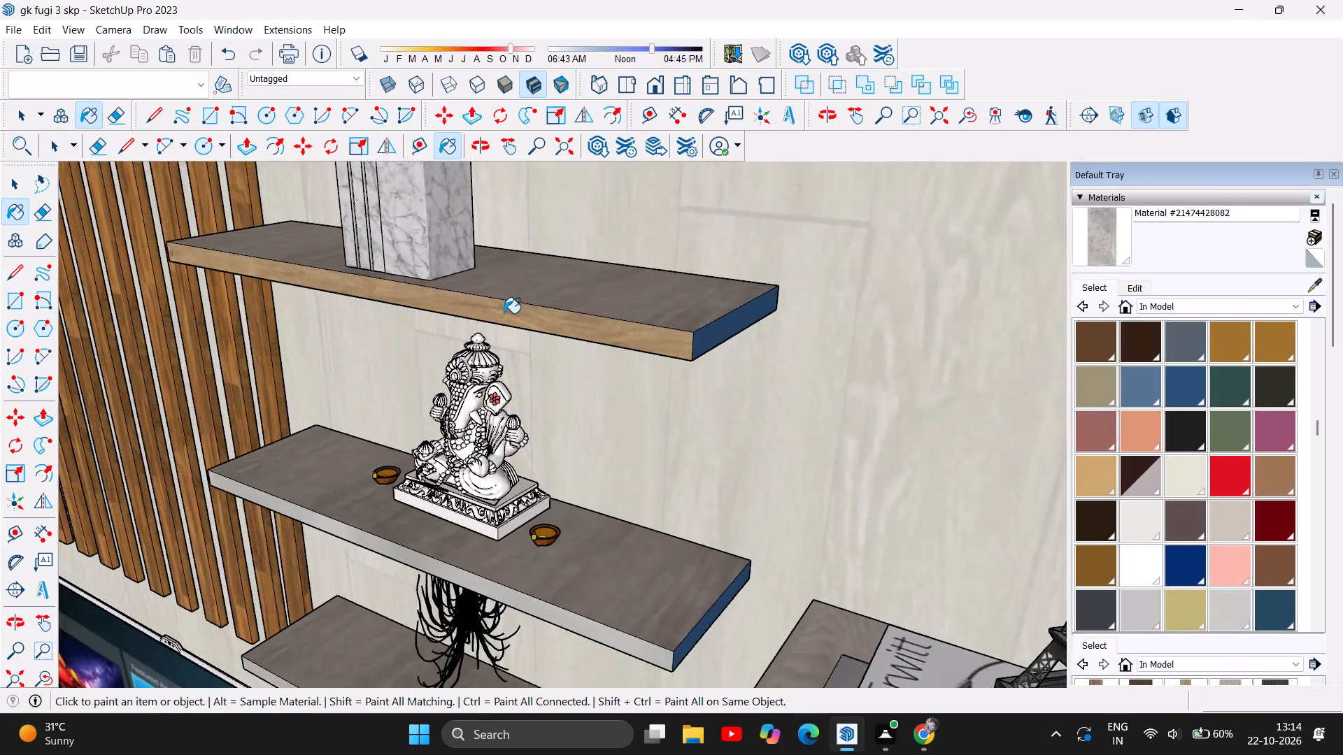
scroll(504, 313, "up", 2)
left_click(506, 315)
Paint the front edges of the three decor shelves with the plain light tan colour from the model's materials.
scroll(622, 266, "down", 10)
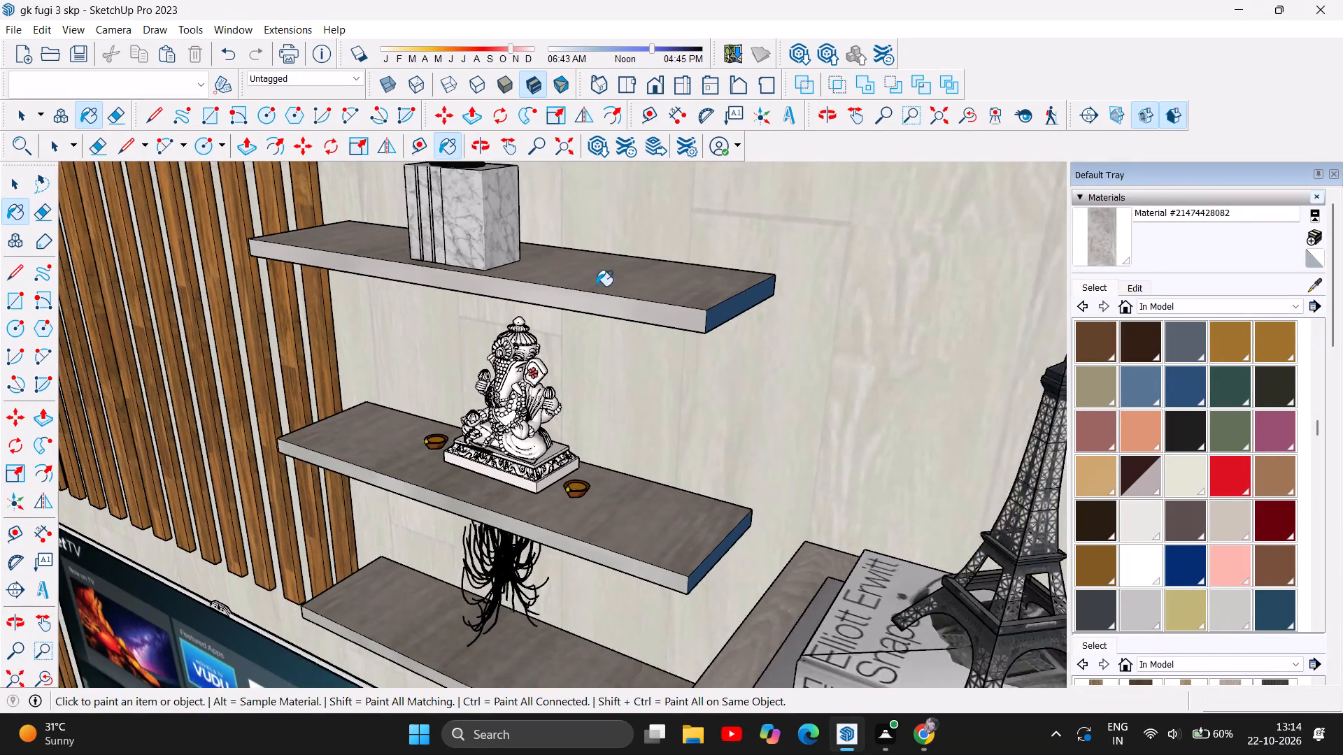
scroll(596, 286, "down", 9)
scroll(581, 359, "down", 13)
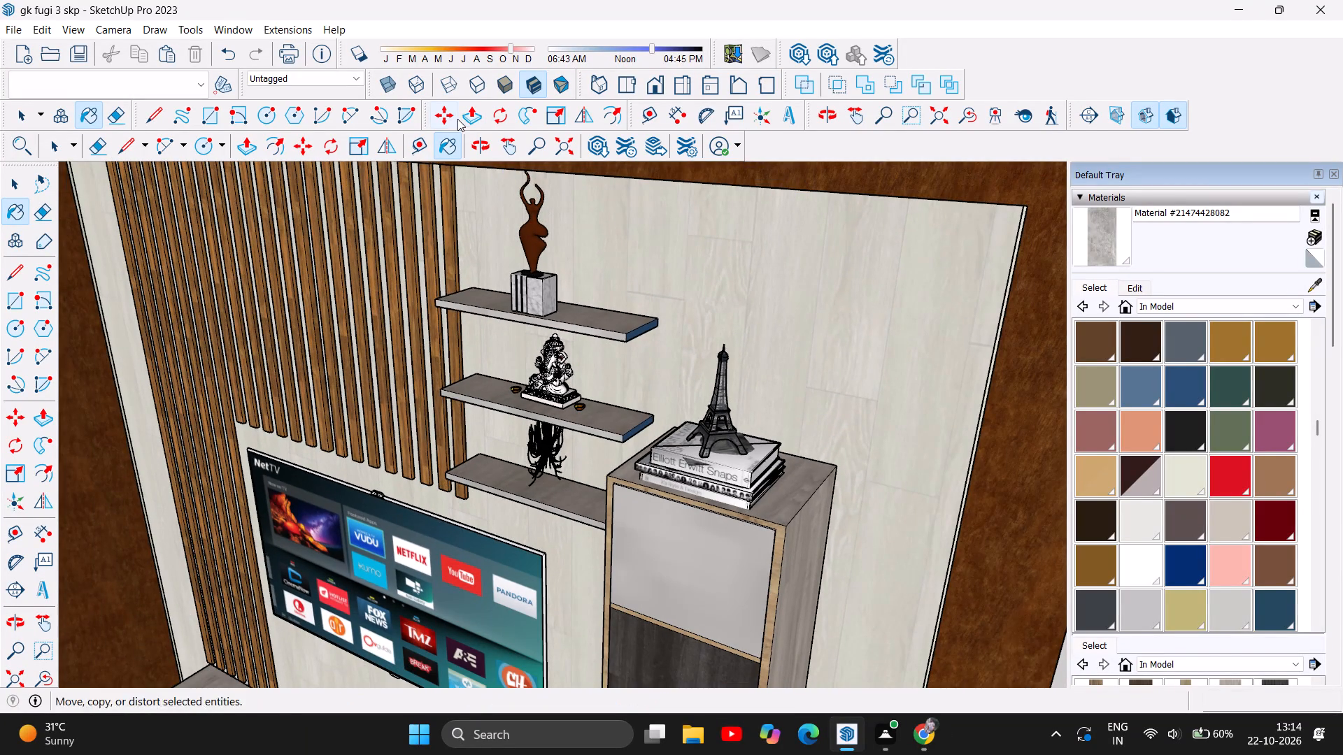
left_click(488, 153)
left_click_drag(325, 371, 481, 282)
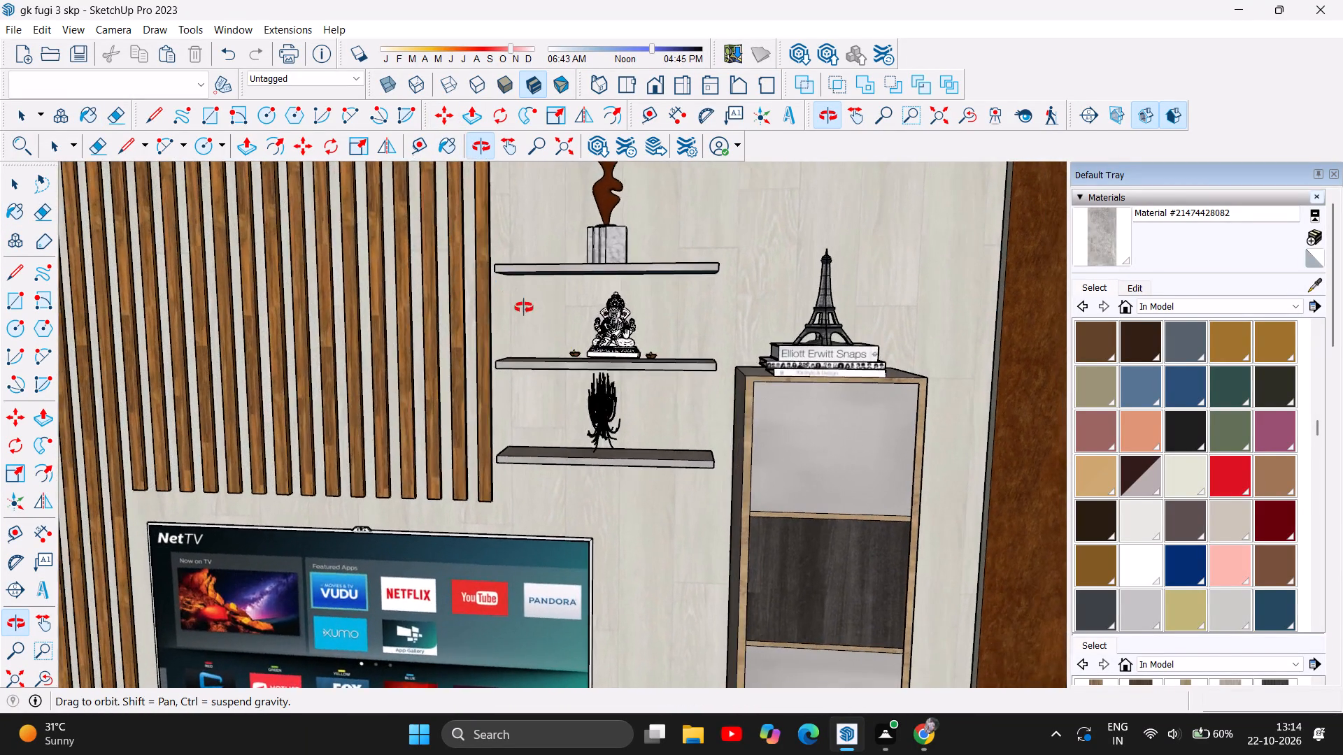
scroll(567, 340, "down", 12)
scroll(541, 465, "down", 4)
scroll(469, 556, "up", 3)
scroll(585, 521, "up", 2)
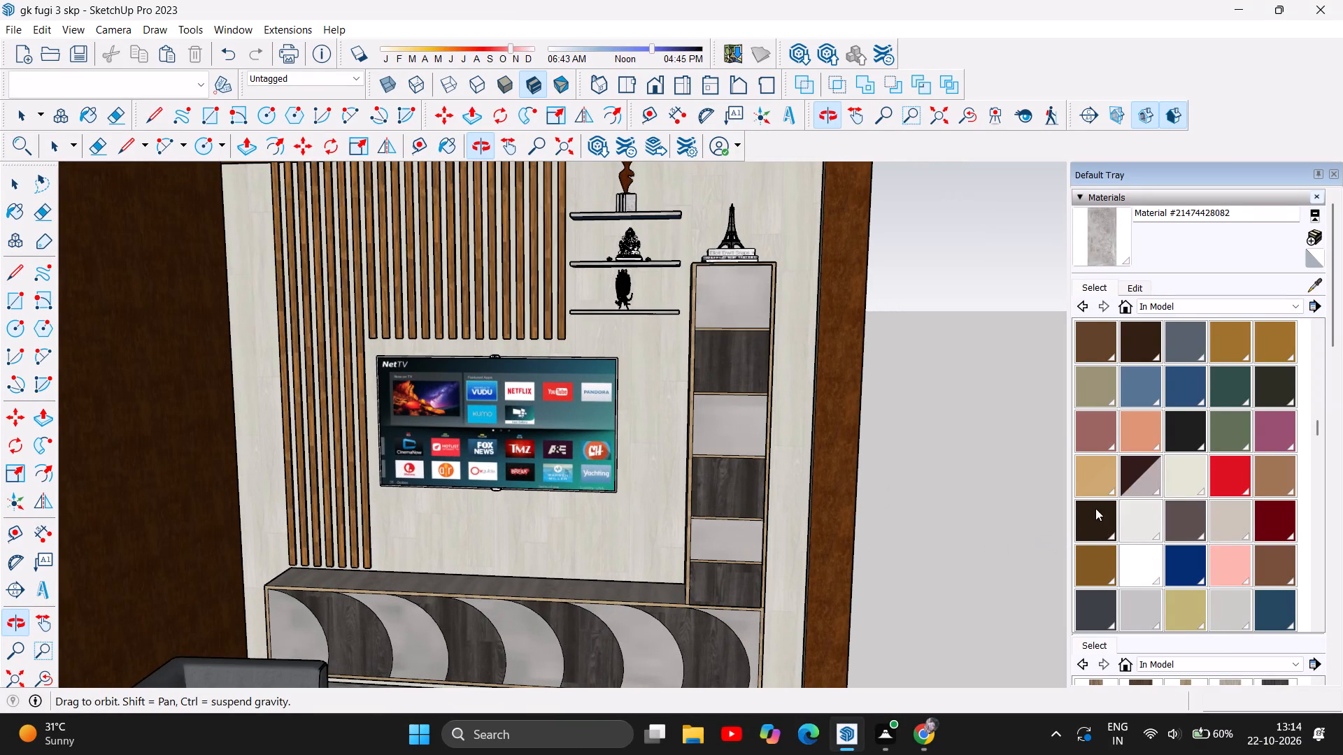
left_click(1103, 494)
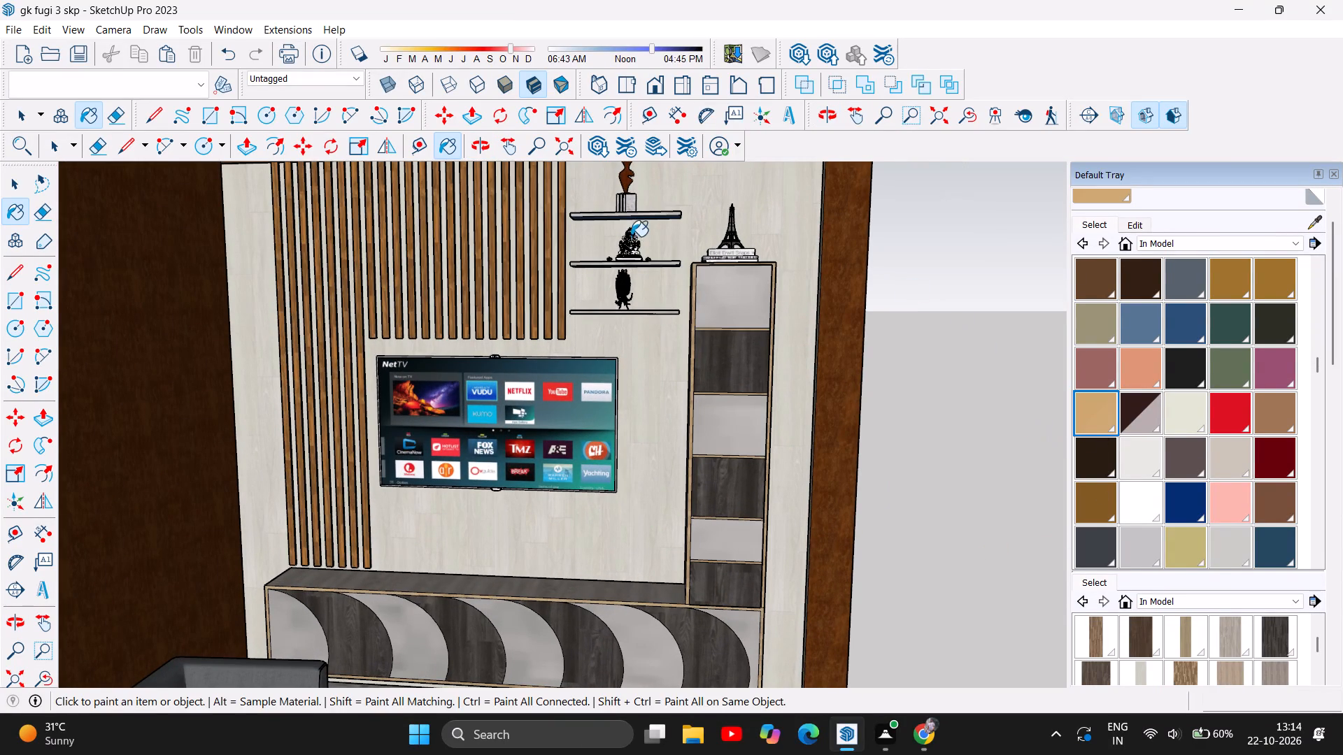
scroll(631, 236, "up", 3)
scroll(616, 322, "up", 14)
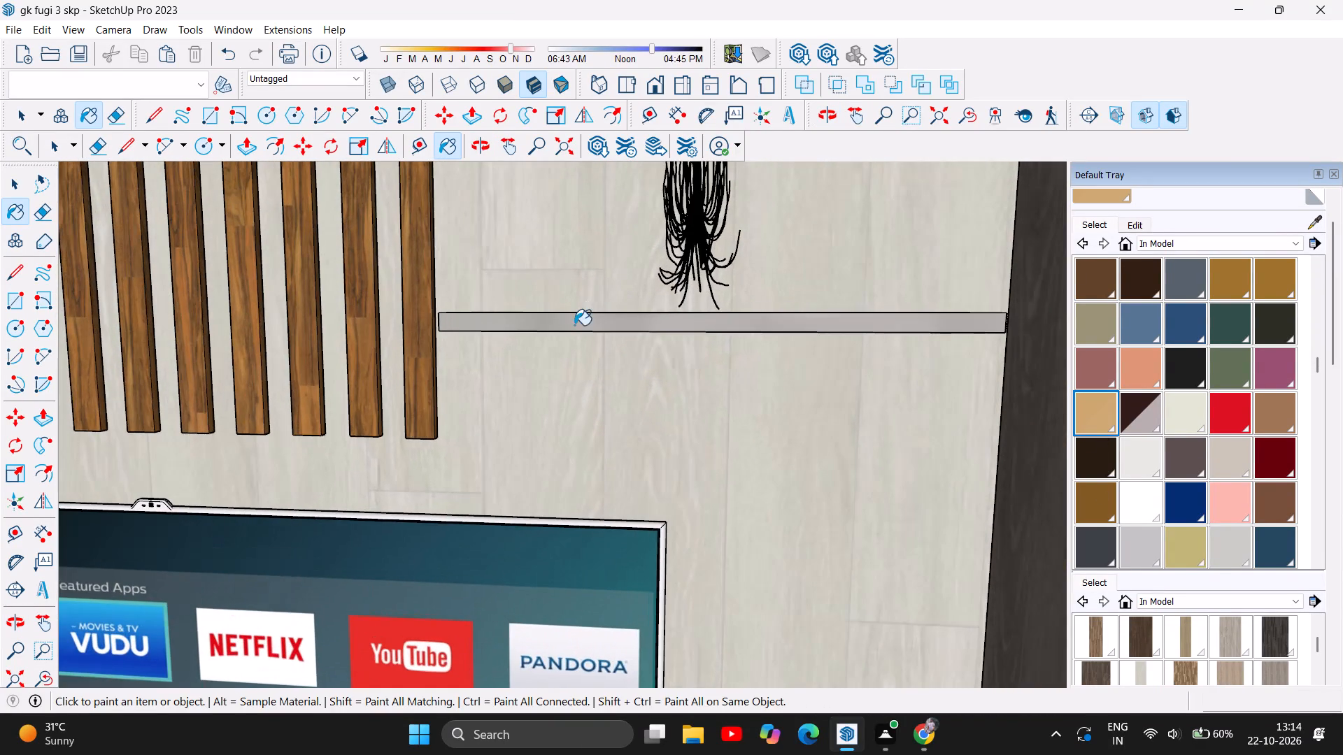
left_click(574, 325)
scroll(547, 375, "down", 5)
scroll(516, 448, "down", 6)
scroll(548, 309, "up", 3)
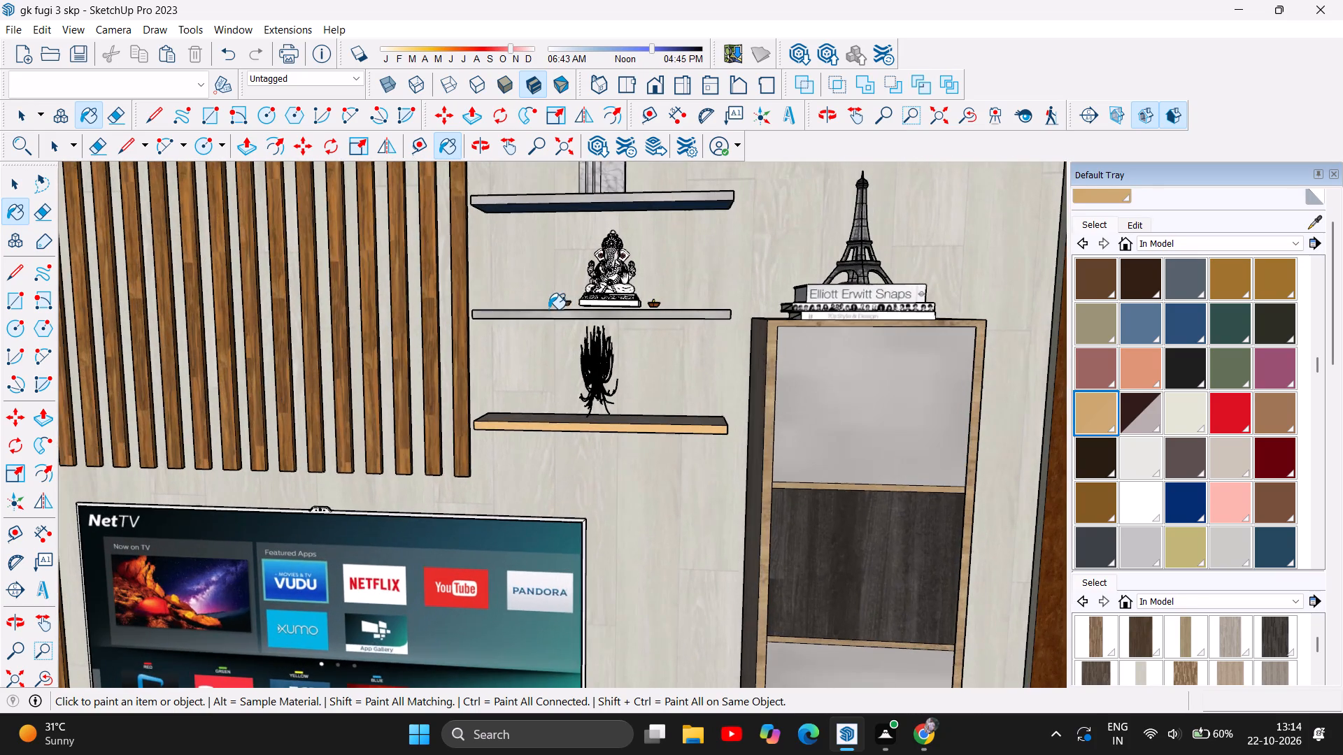
left_click(571, 315)
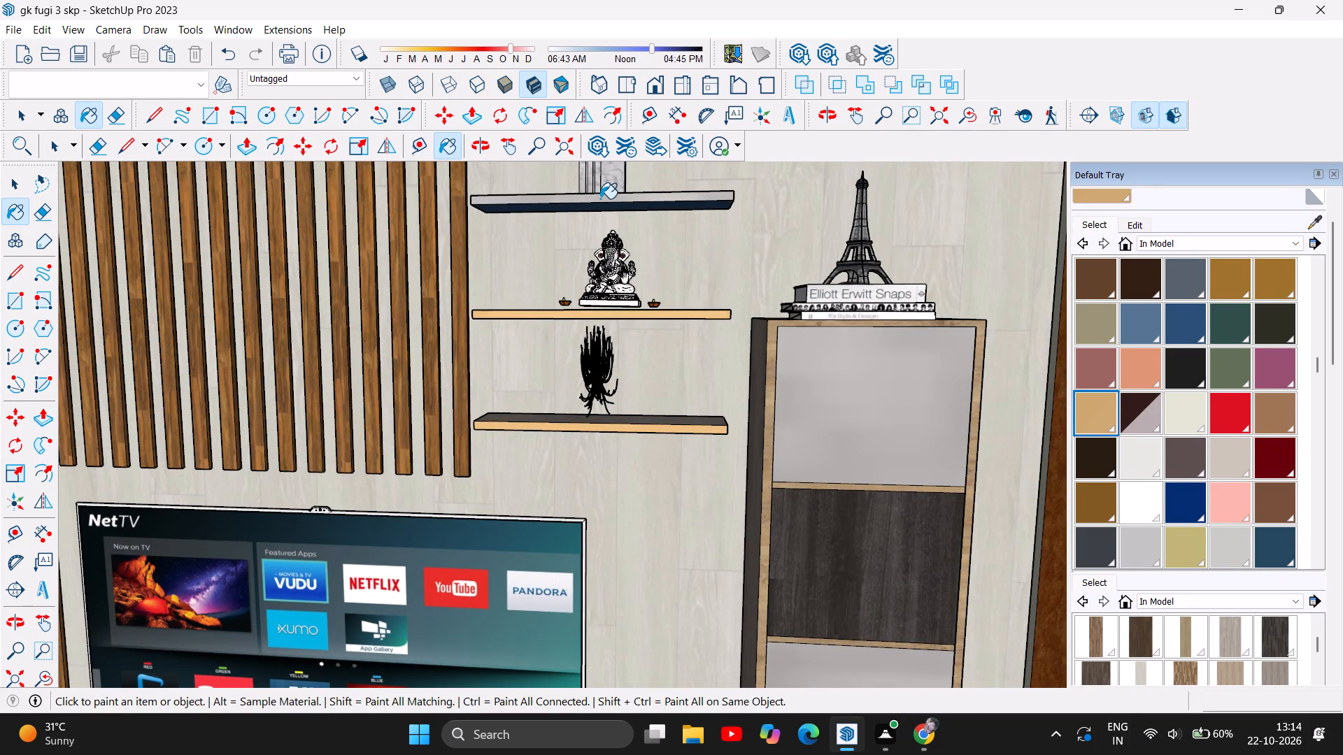
left_click(600, 199)
Paint the tall cabinet's outer front frame with the same light tan colour.
scroll(615, 330, "down", 9)
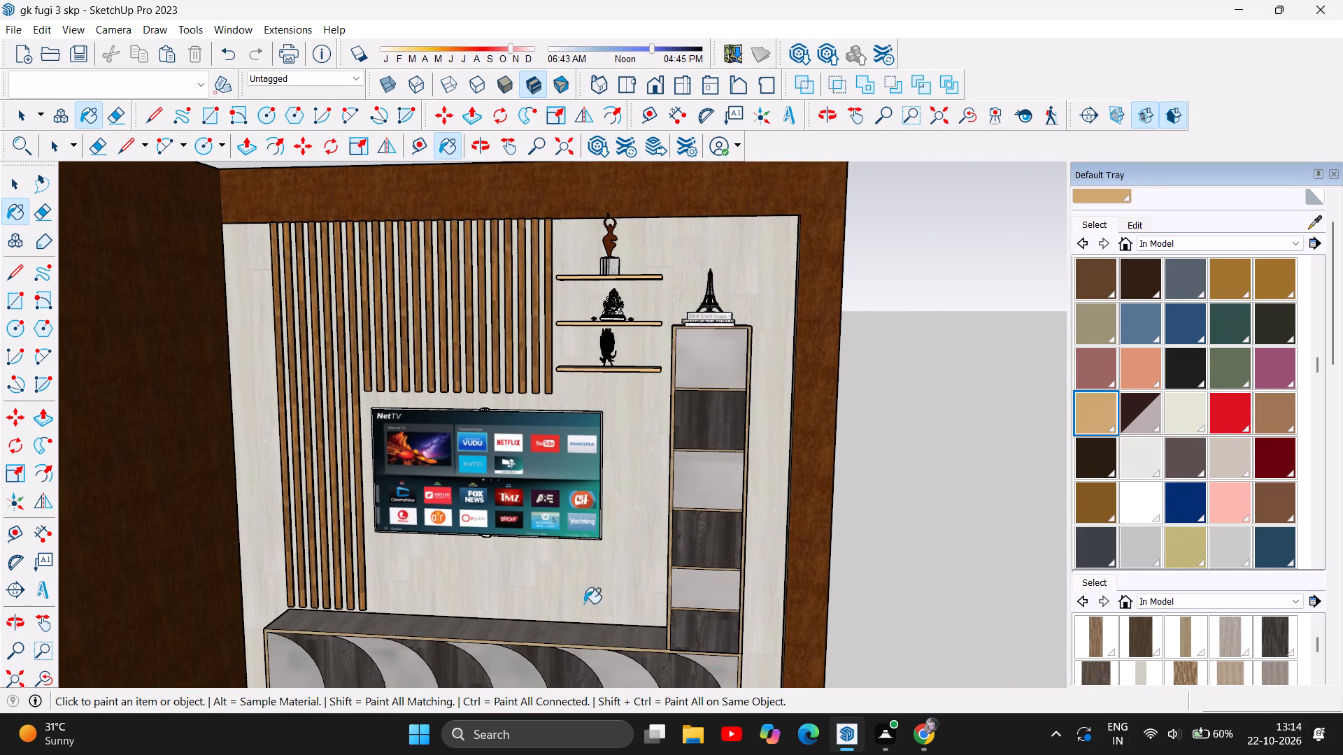
scroll(656, 439, "up", 5)
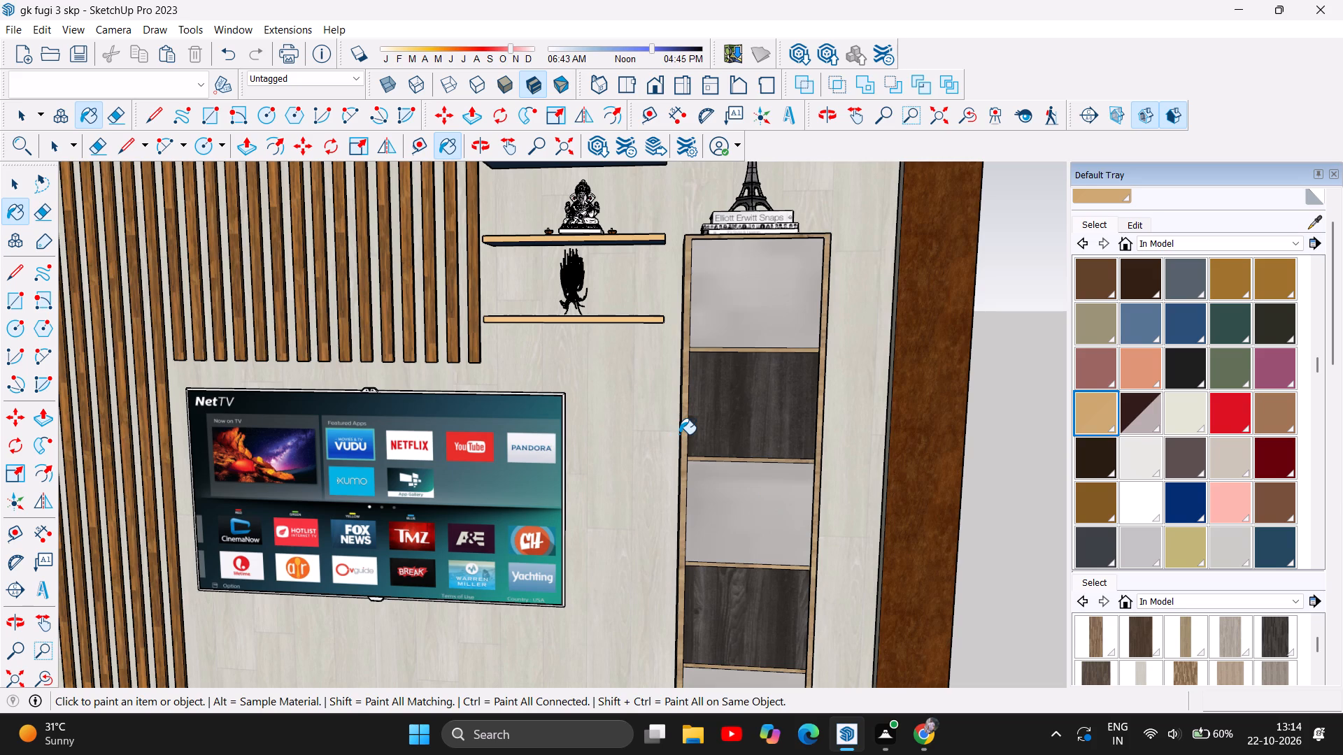
left_click(681, 434)
left_click(683, 433)
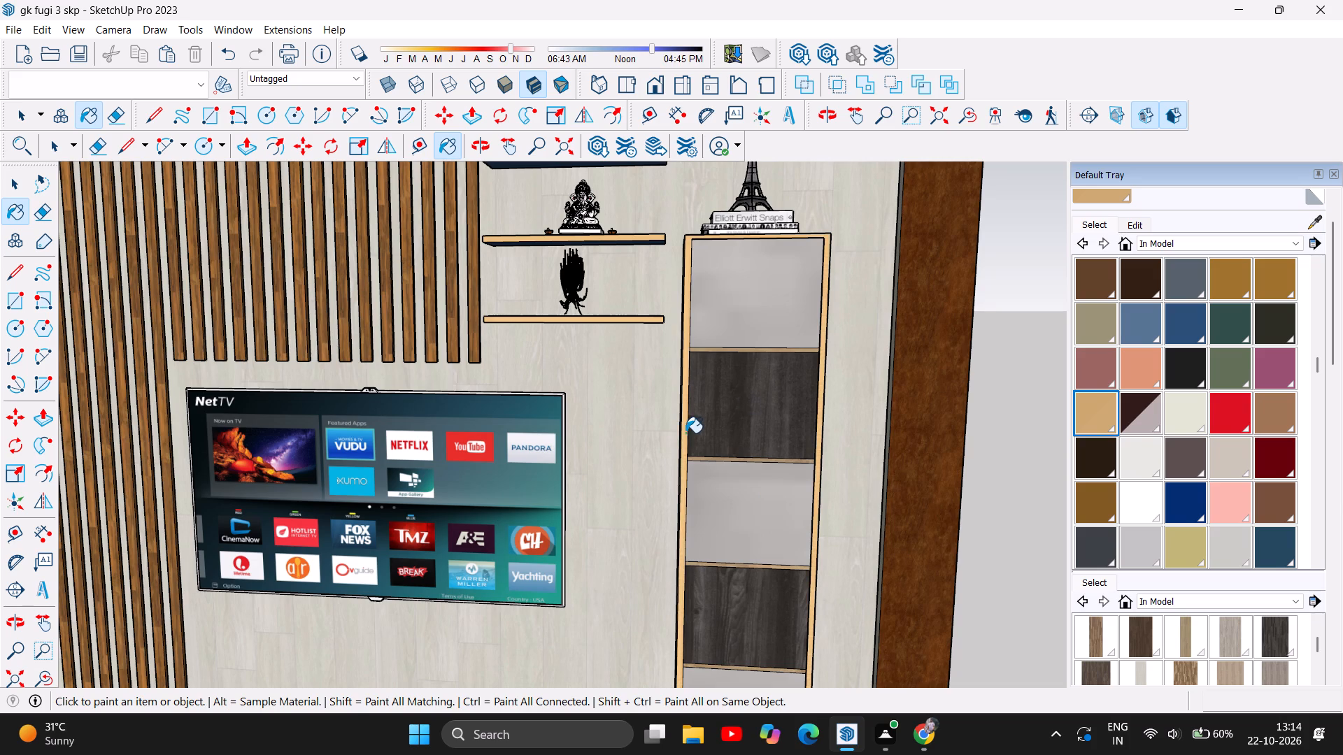
Paint the front frame edge around the low TV cabinet's curved-pattern panels with the light tan colour.
scroll(769, 389, "down", 9)
scroll(665, 705, "up", 6)
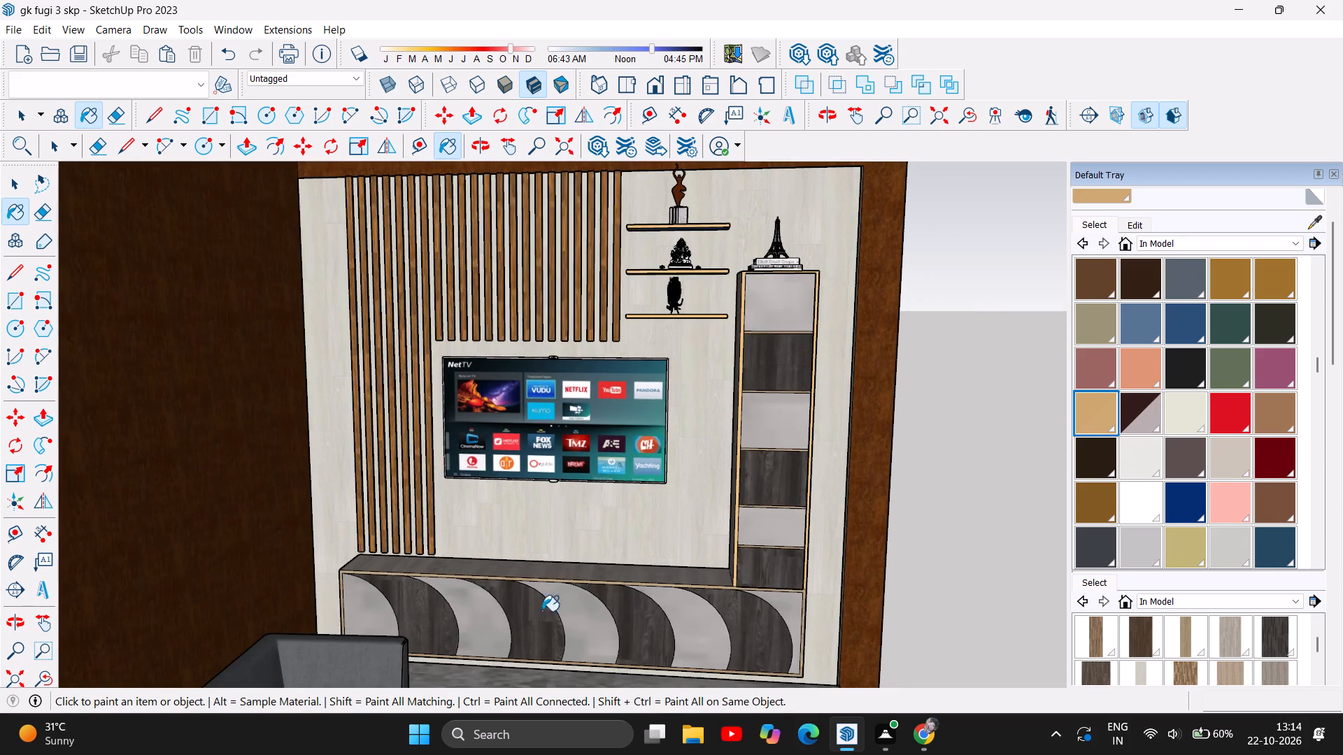
scroll(513, 603, "up", 12)
left_click(596, 536)
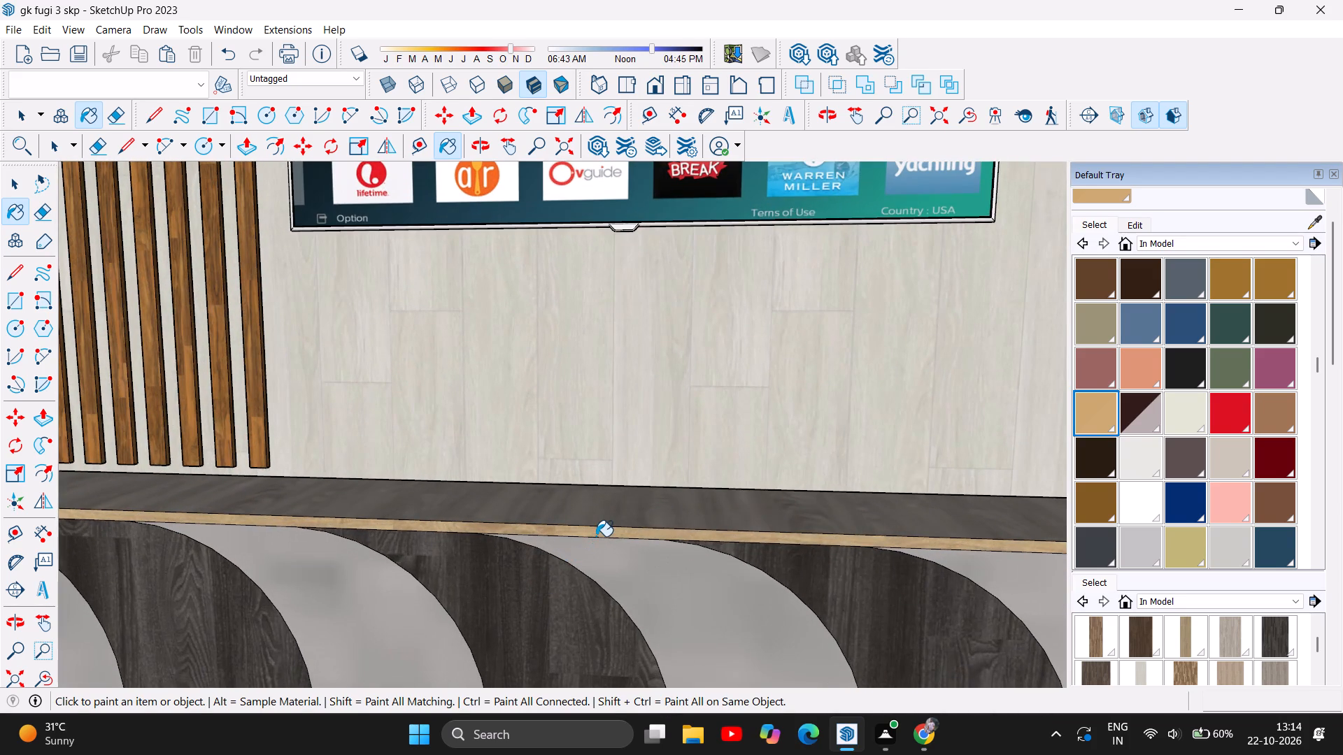
Paint the front edge of the tall cabinet's topmost inner shelf with the light tan colour.
scroll(624, 420, "down", 11)
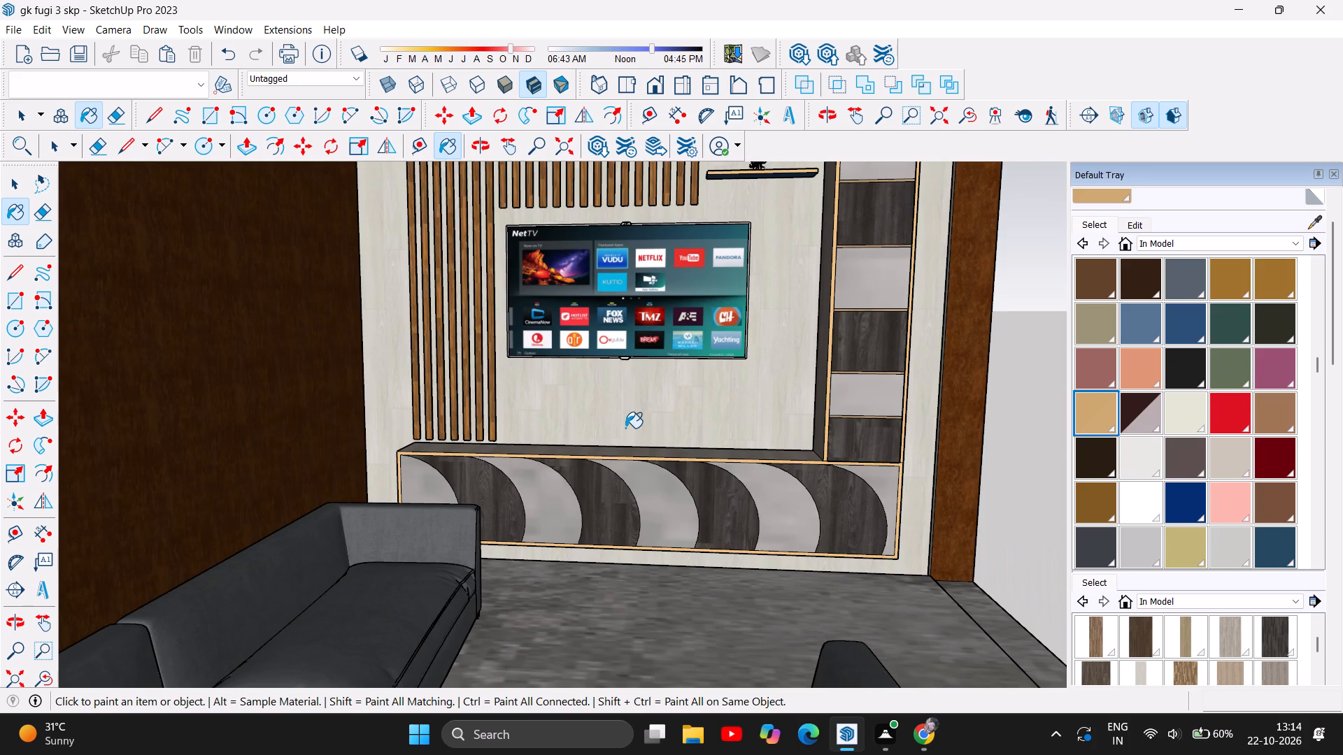
scroll(625, 428, "down", 4)
scroll(834, 294, "up", 4)
scroll(800, 343, "up", 6)
scroll(828, 543, "down", 5)
scroll(766, 292, "up", 4)
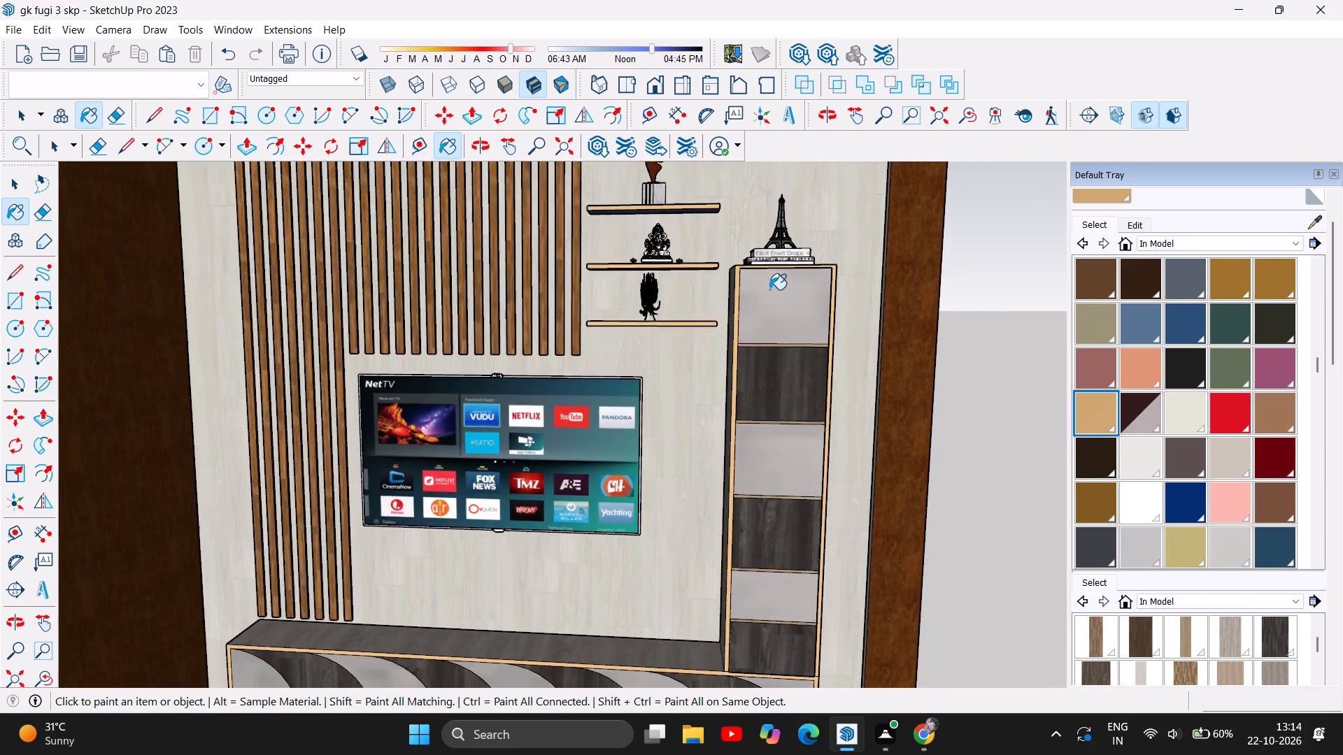
scroll(769, 289, "up", 6)
scroll(784, 440, "up", 5)
left_click(786, 405)
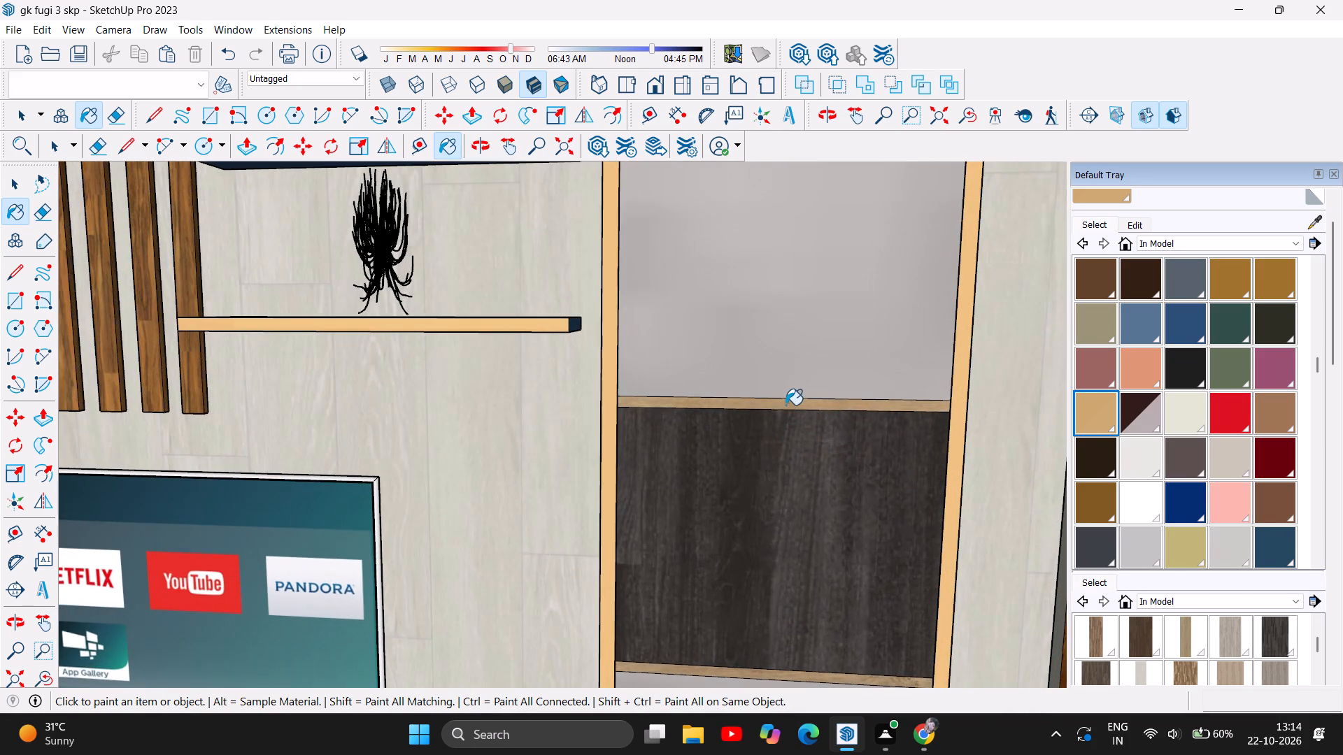
Paint the front edges of the tall cabinet's second and third inner shelves with the same light tan colour.
scroll(751, 332, "down", 11)
scroll(755, 491, "up", 8)
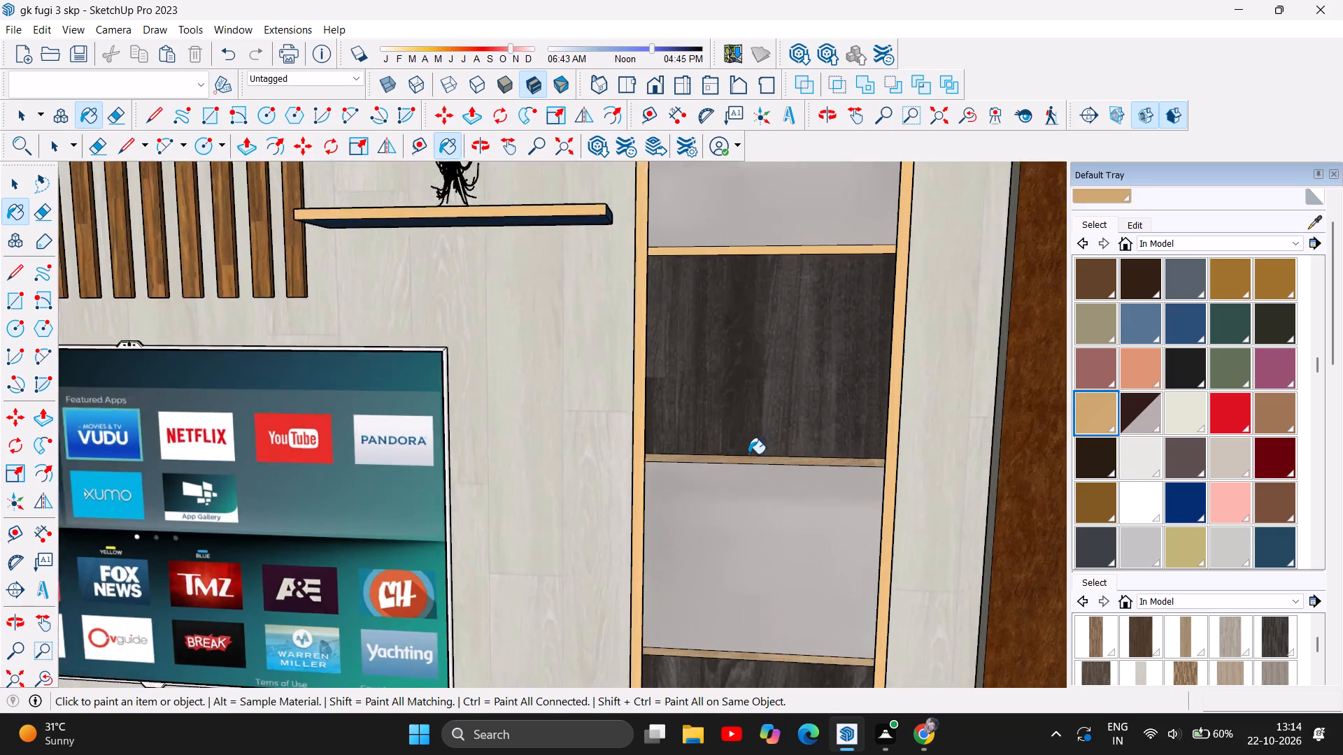
scroll(748, 454, "up", 2)
left_click(758, 471)
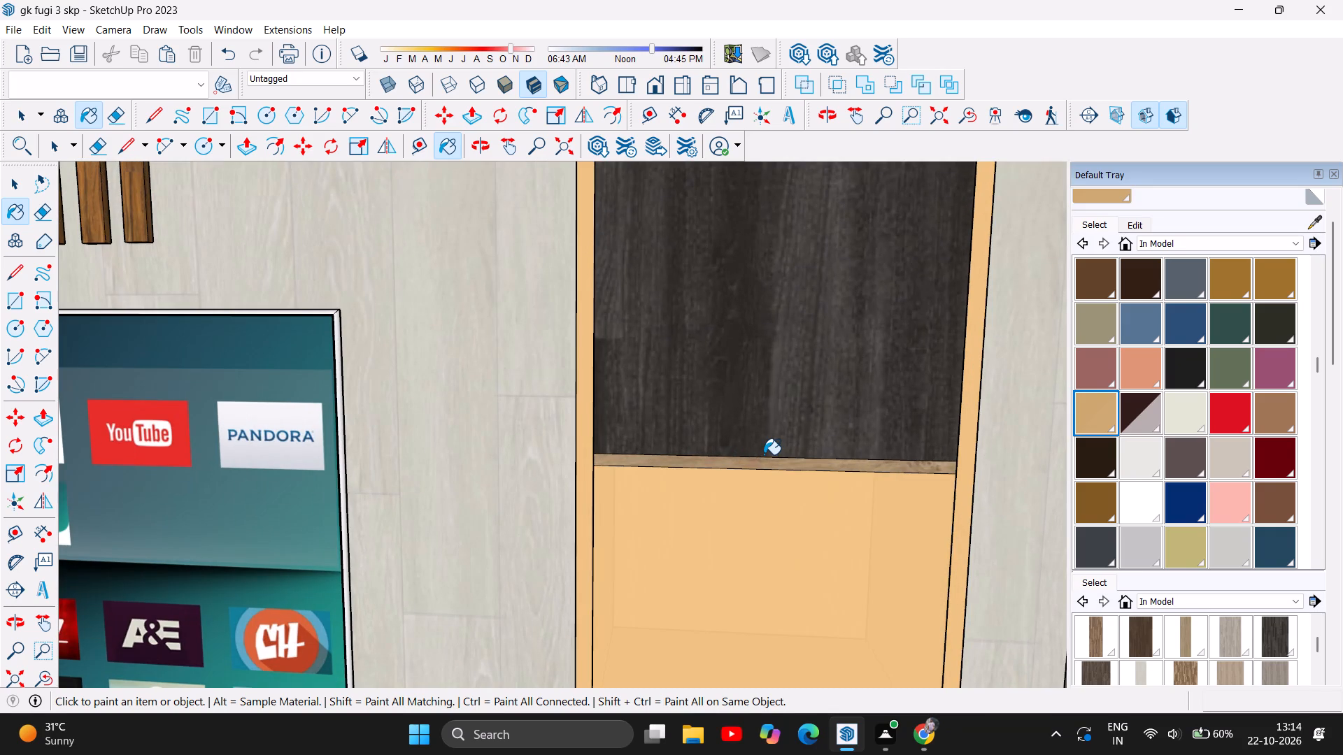
key("ctrl+z")
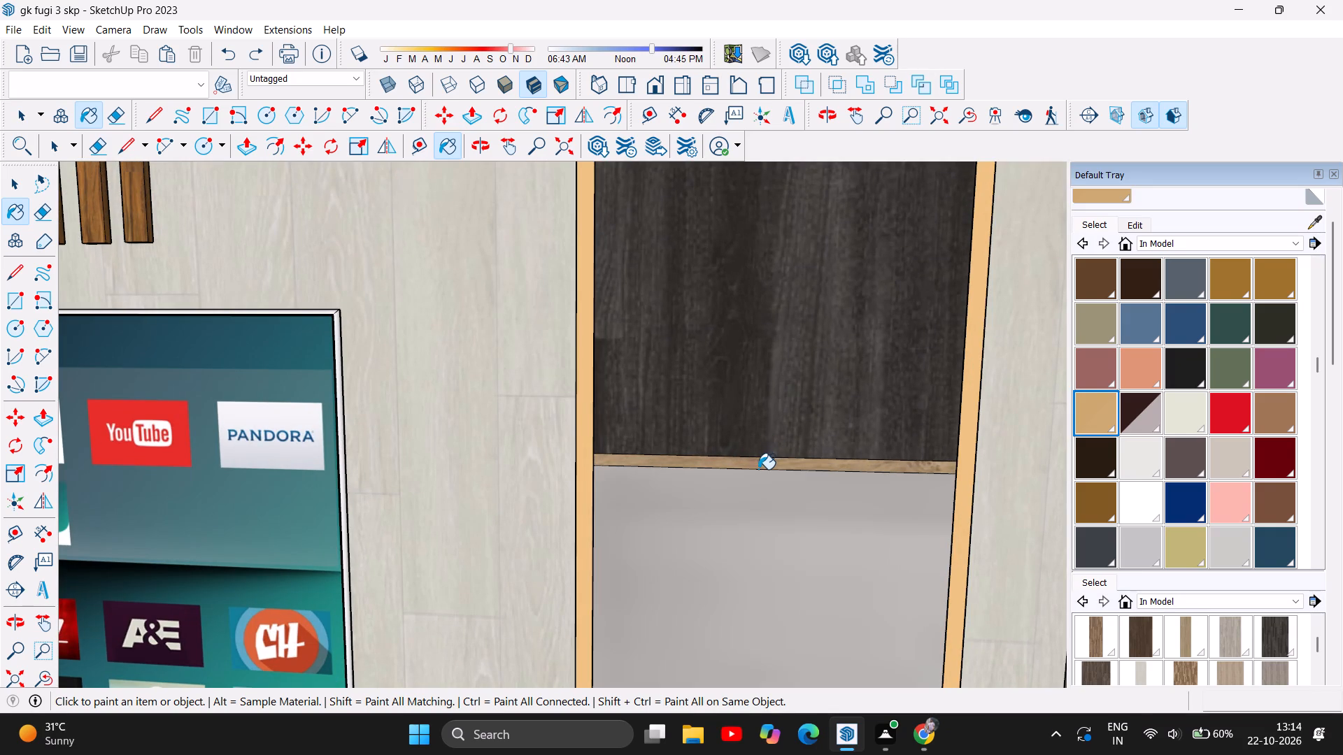
left_click(763, 466)
scroll(802, 424, "down", 13)
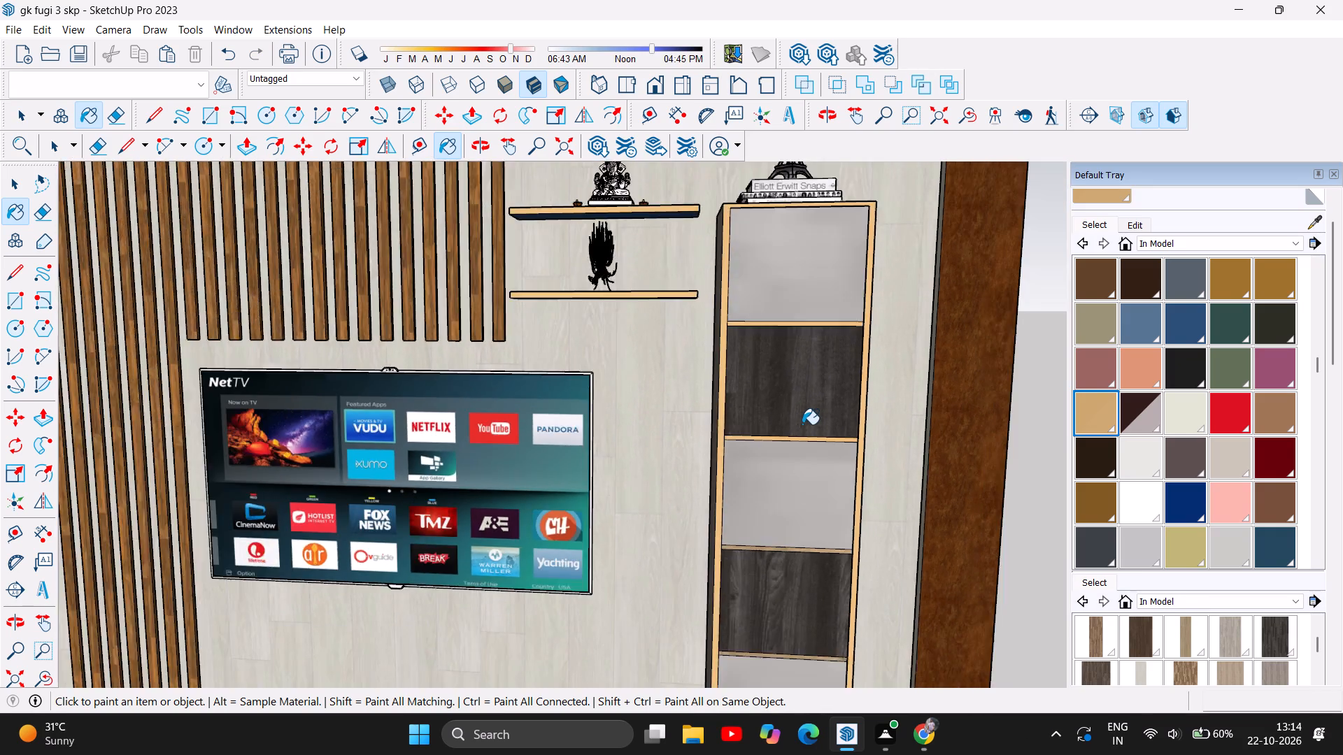
scroll(802, 424, "down", 4)
scroll(791, 503, "up", 20)
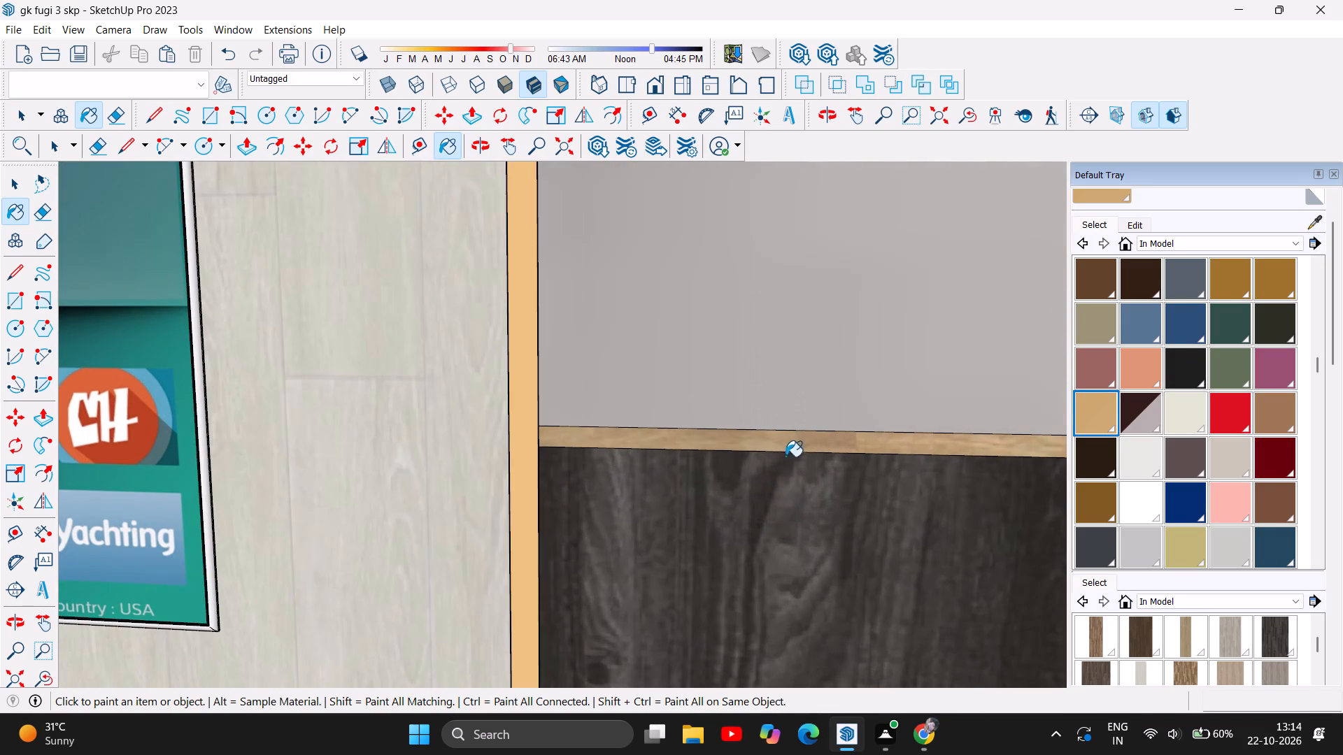
left_click(801, 446)
Paint the front edges of the tall cabinet's two lowest inner shelves with the light tan colour.
scroll(790, 422, "down", 16)
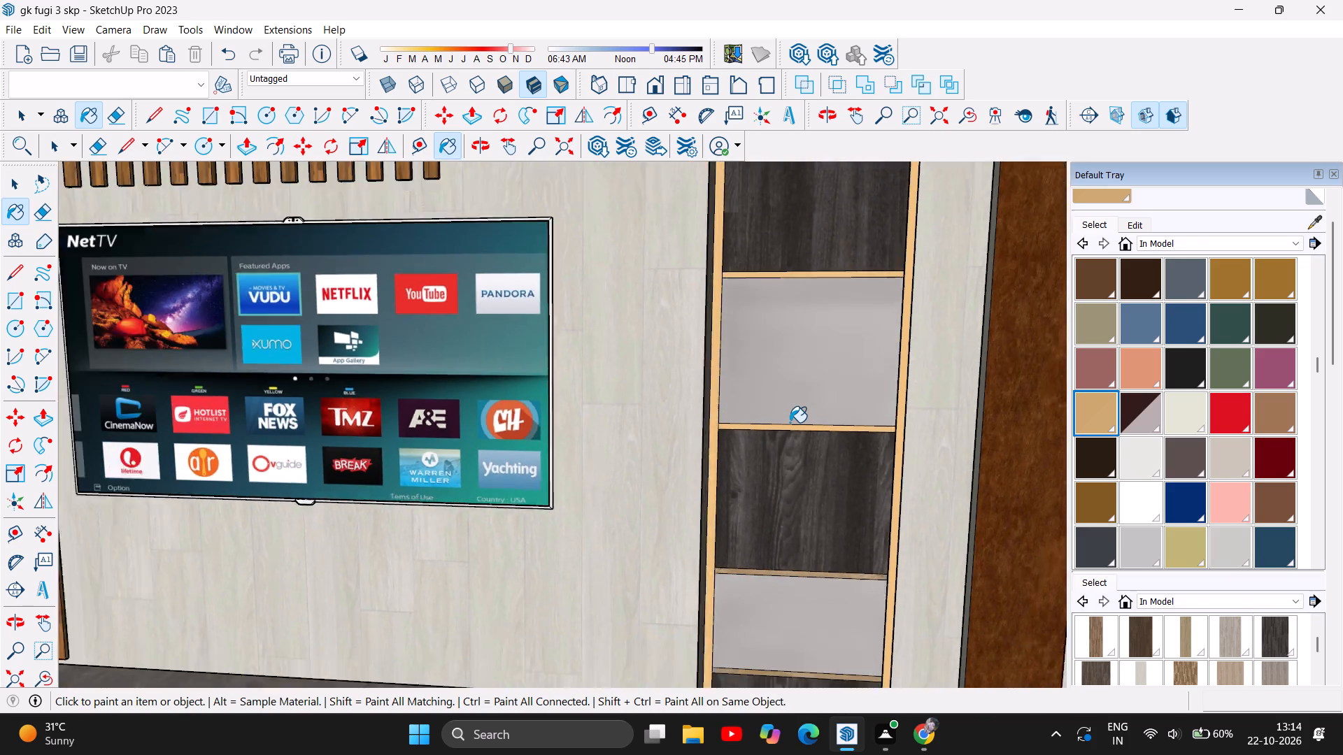
scroll(790, 422, "down", 1)
scroll(797, 561, "up", 19)
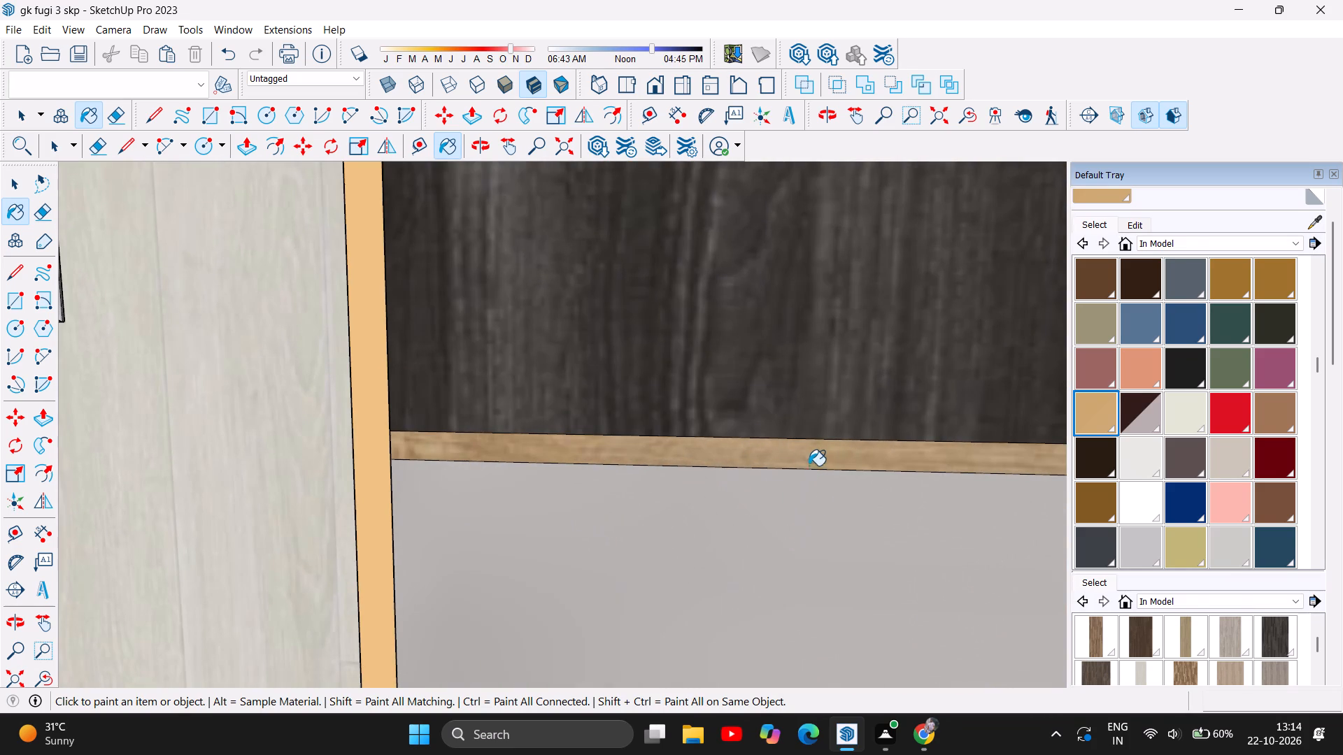
left_click(815, 460)
scroll(665, 368, "down", 17)
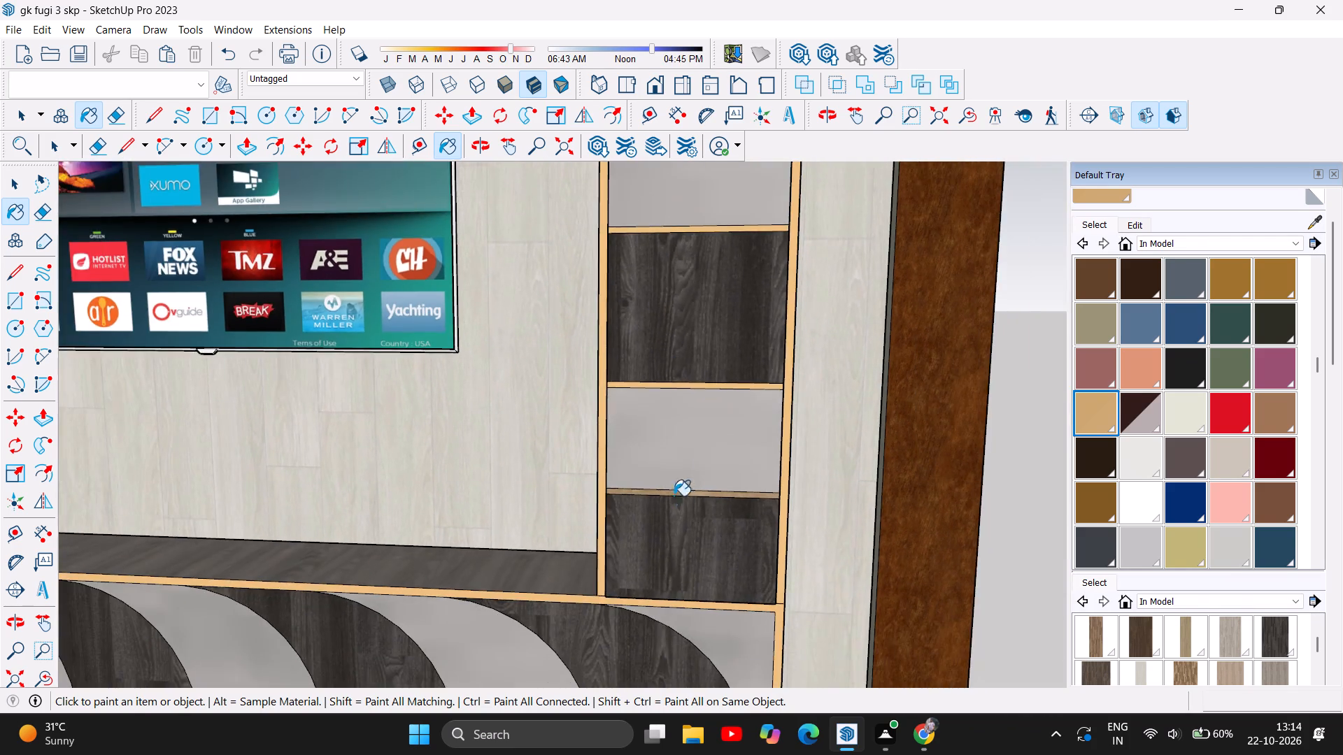
scroll(689, 538, "up", 6)
scroll(703, 467, "up", 9)
left_click(714, 442)
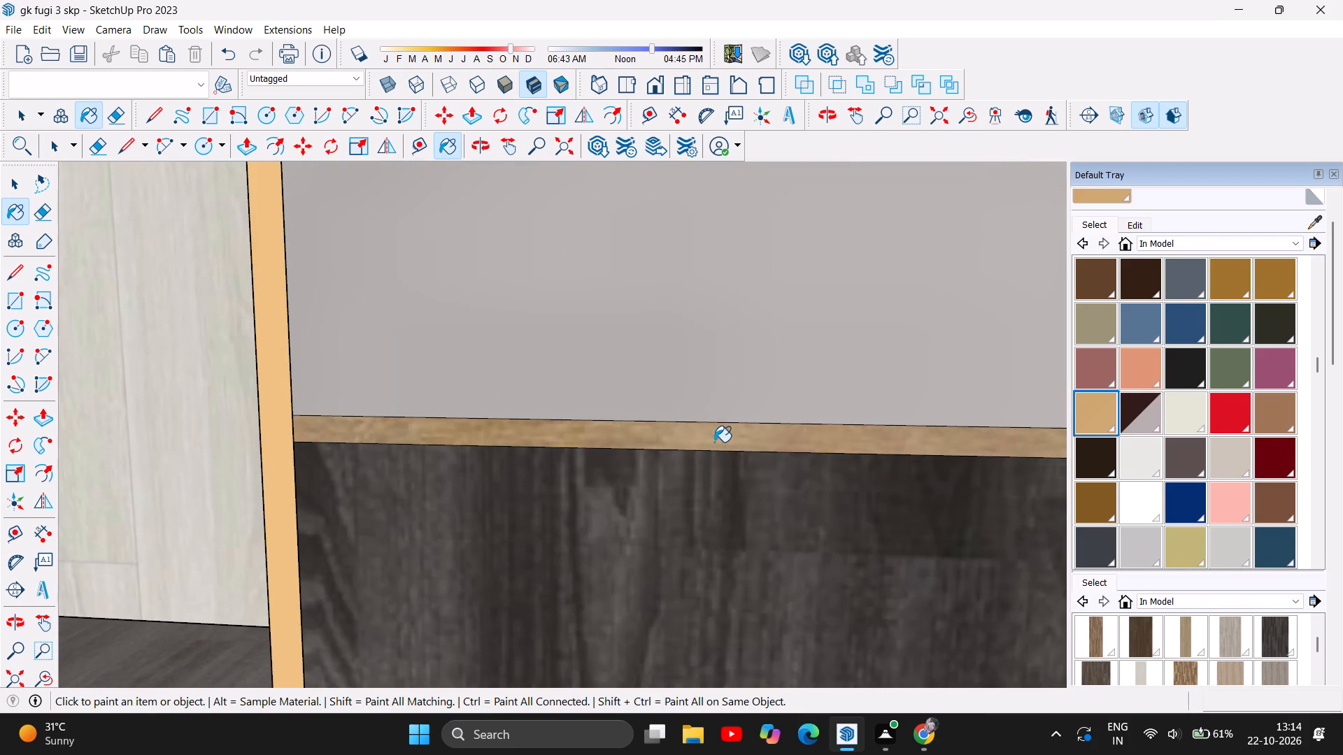
Examine the light tan edges on the tall cabinet, decor shelves and TV unit, close up and within the whole room.
scroll(714, 442, "down", 17)
scroll(714, 442, "down", 8)
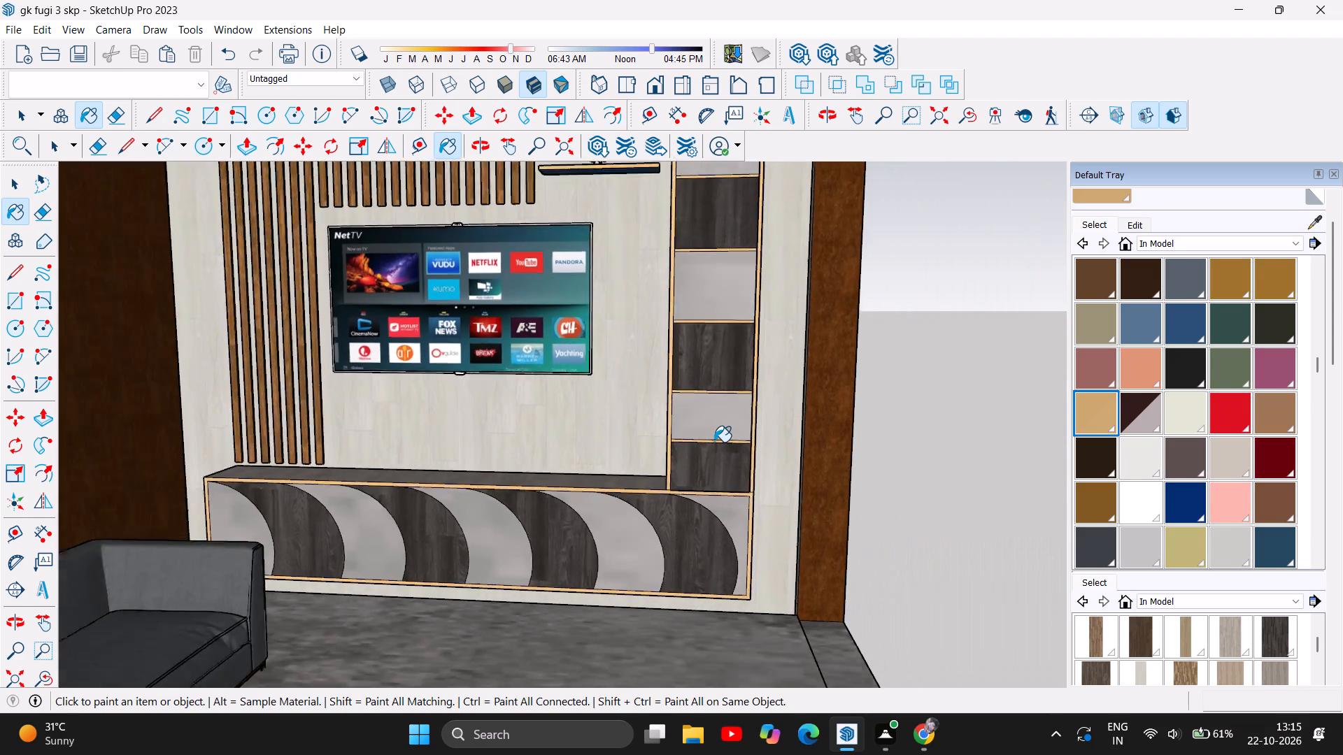
scroll(714, 442, "down", 7)
scroll(696, 216, "up", 5)
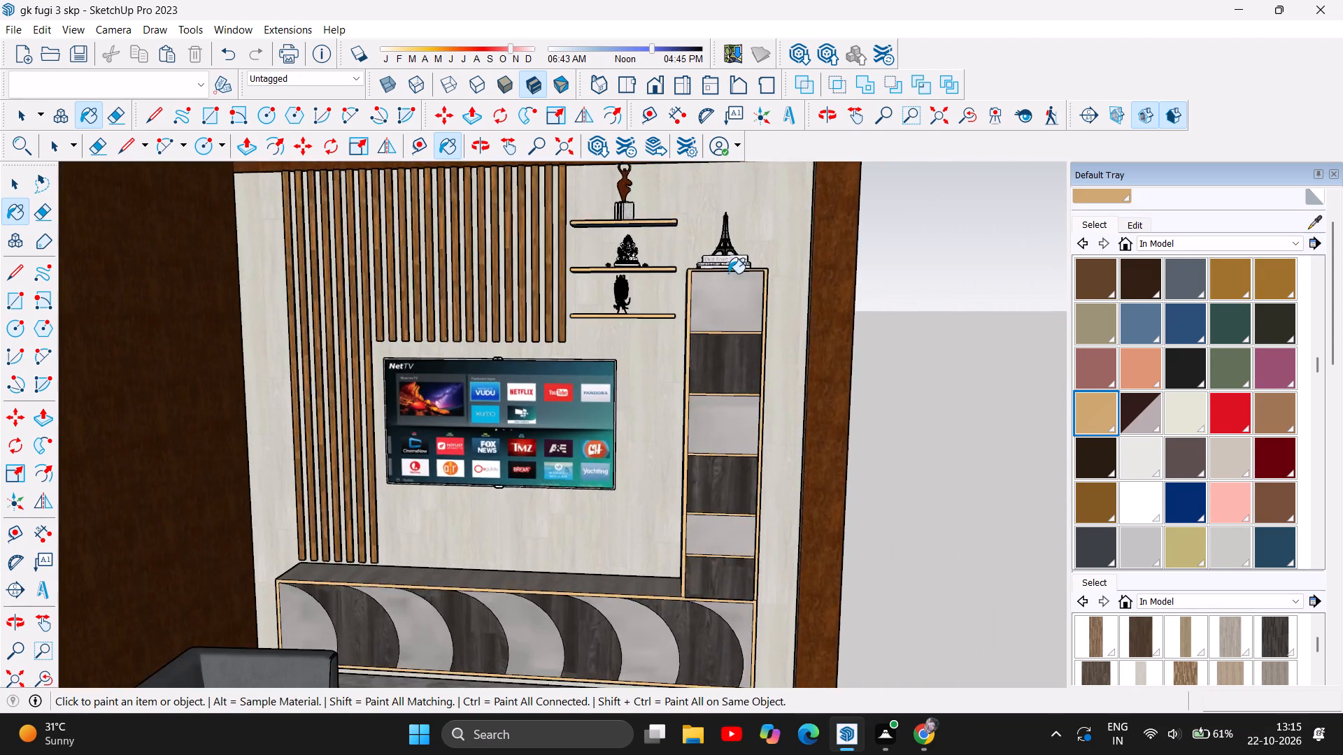
scroll(728, 272, "up", 16)
scroll(740, 278, "down", 11)
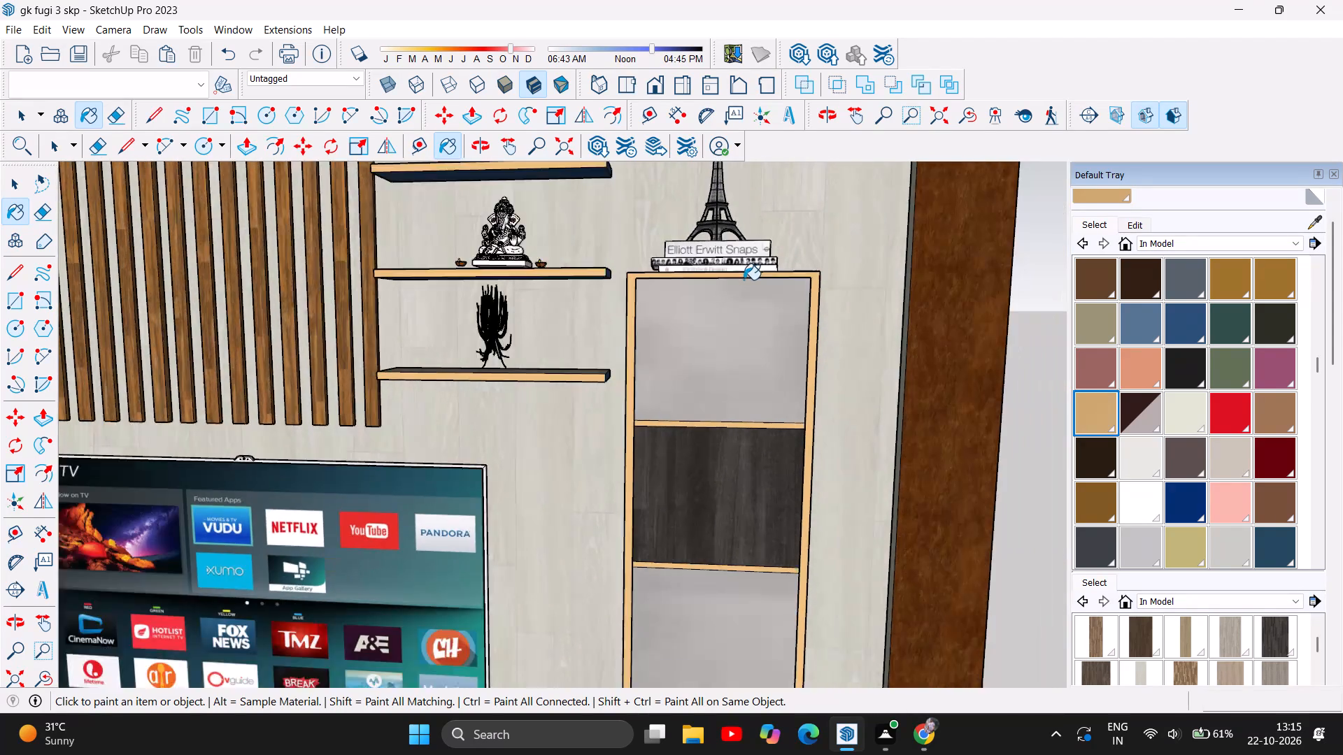
scroll(750, 283, "down", 6)
scroll(790, 343, "down", 12)
scroll(856, 363, "down", 5)
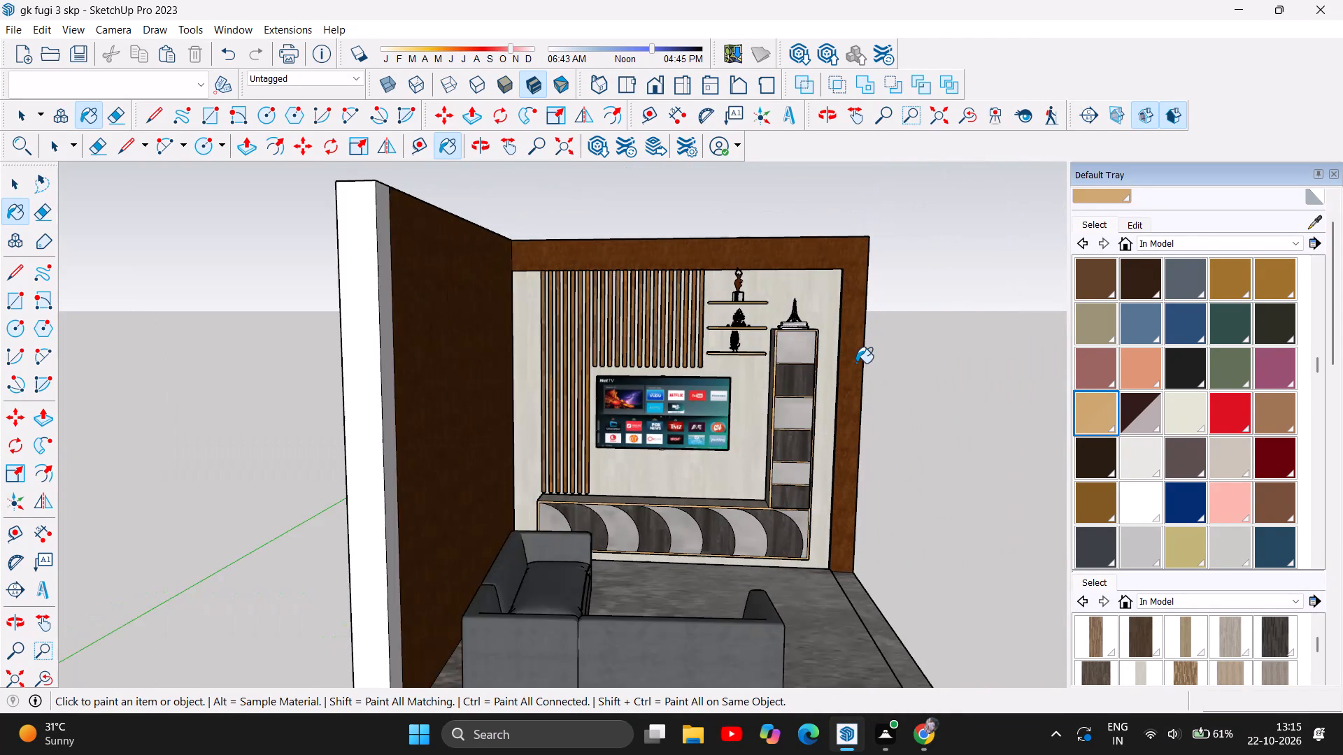
scroll(681, 498, "up", 1)
scroll(923, 458, "down", 1)
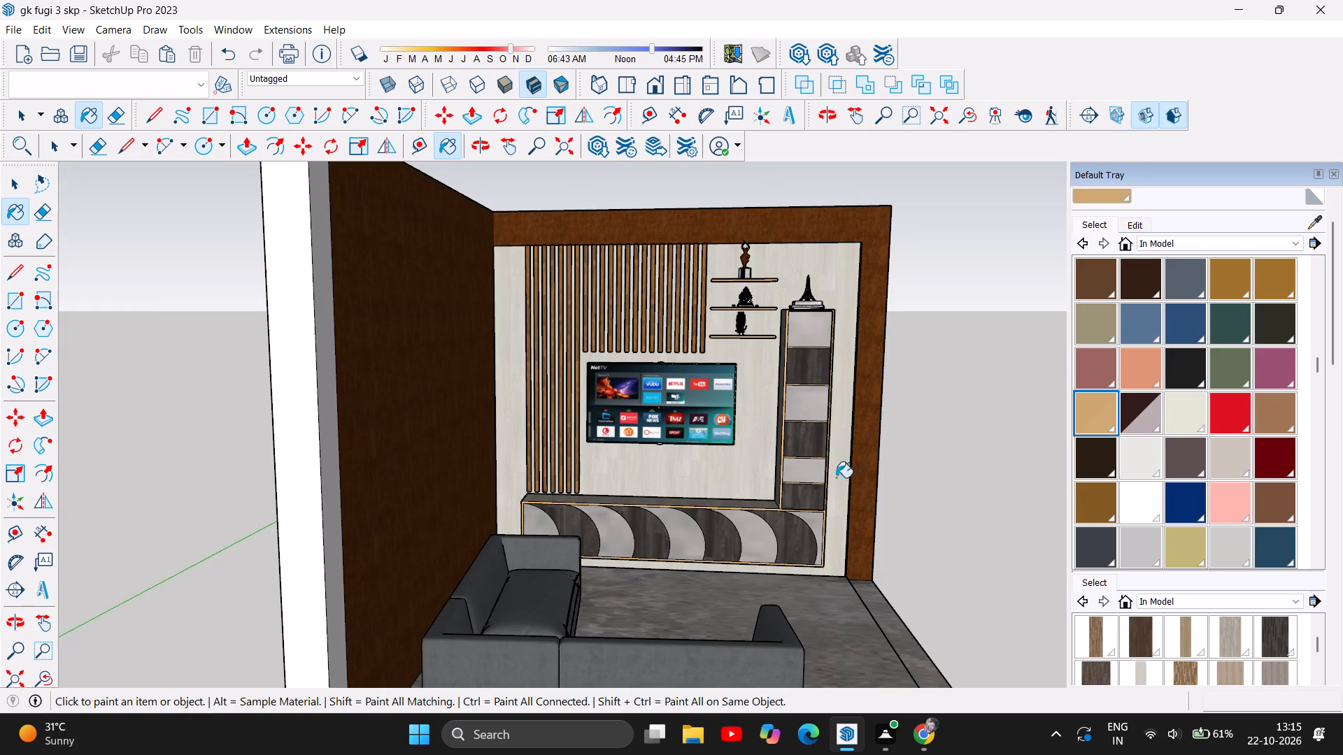
scroll(804, 477, "up", 3)
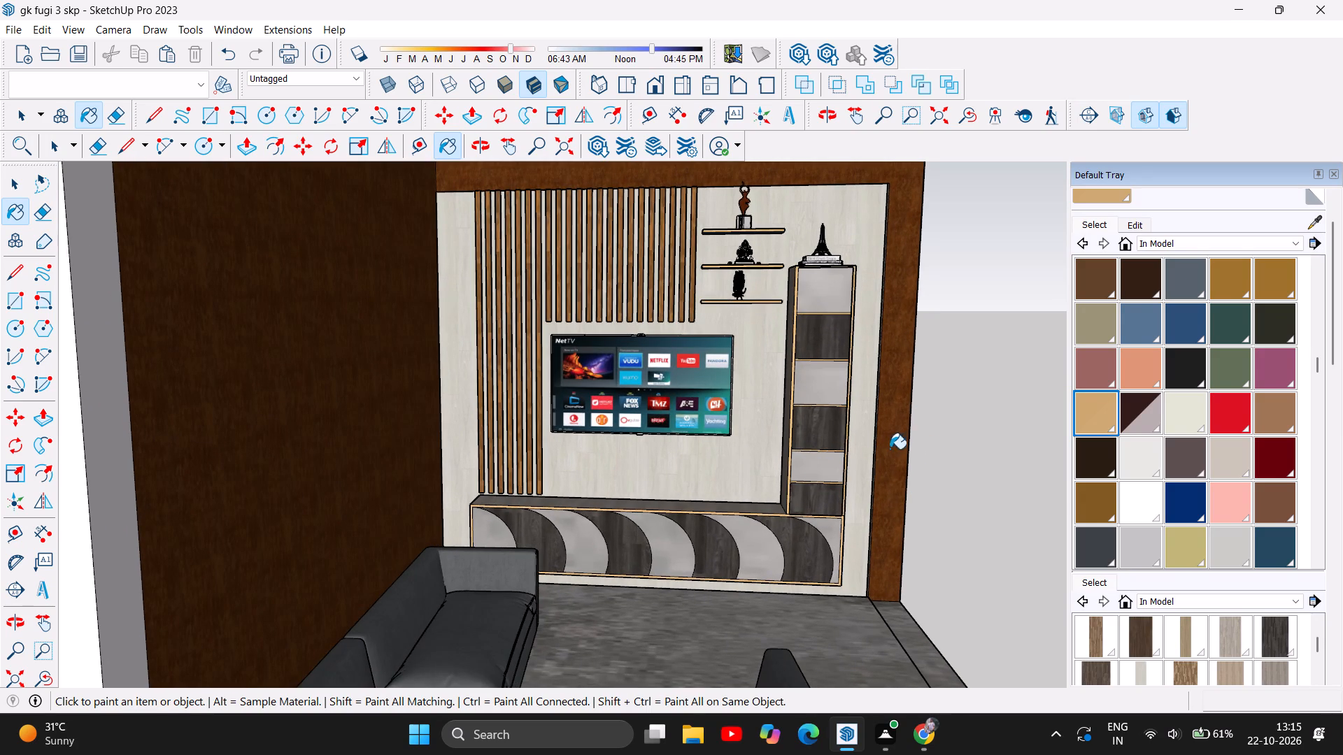
scroll(973, 464, "down", 2)
scroll(595, 475, "up", 2)
scroll(697, 500, "down", 1)
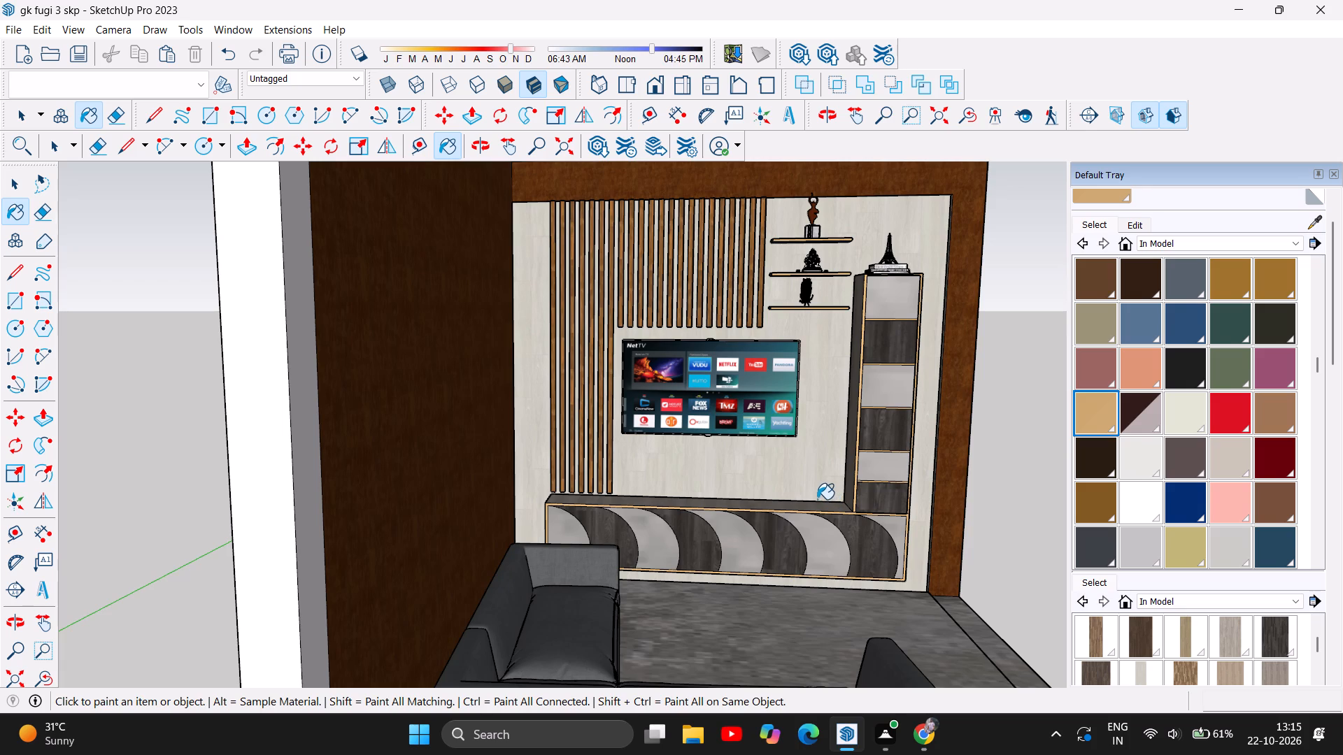
Save the model.
key("ctrl+s")
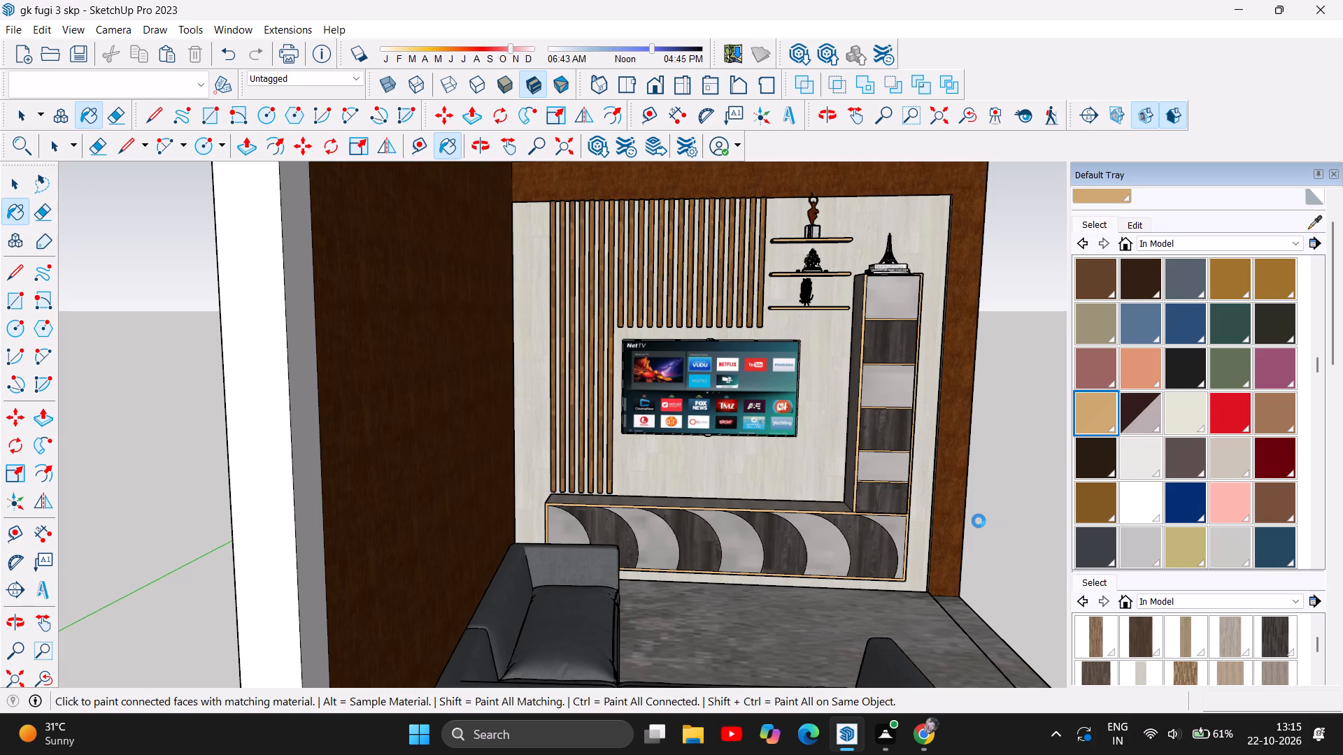
Examine the TV wall and the decor shelves with their ornaments, close up and from across the room.
scroll(948, 500, "down", 1)
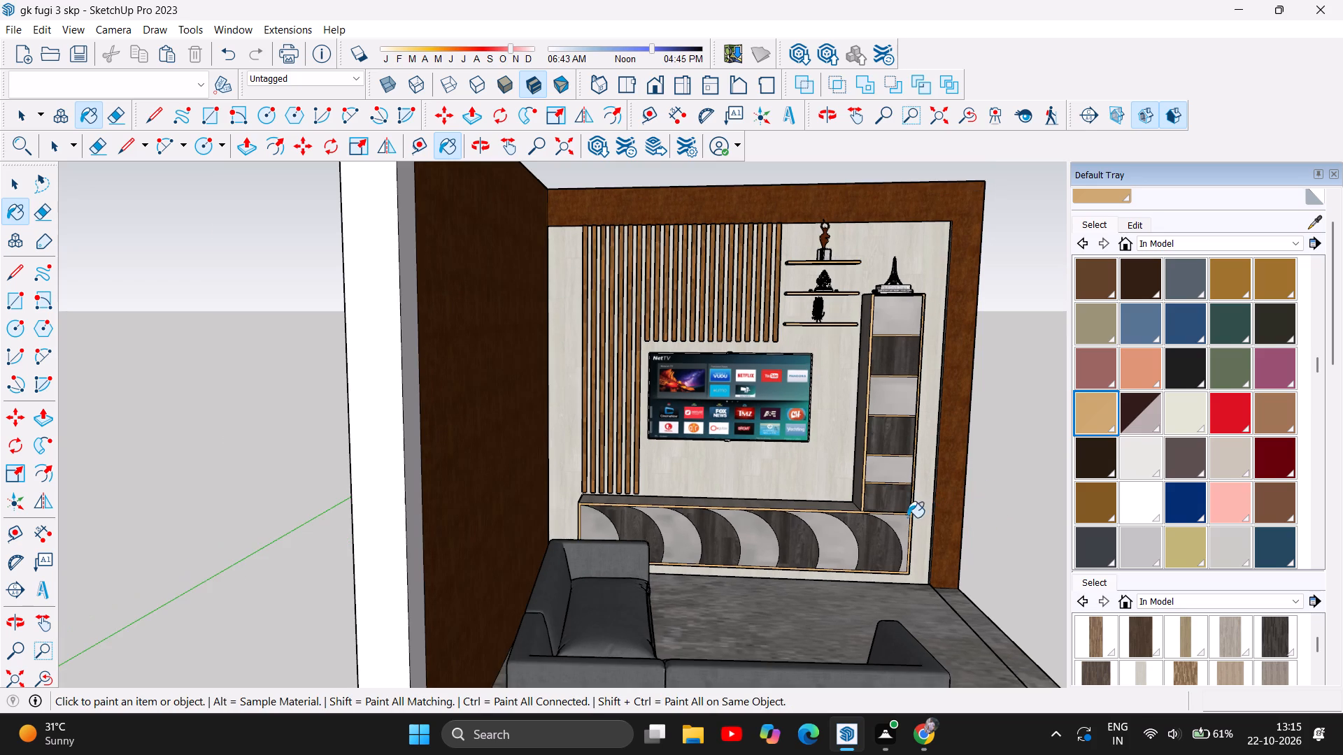
scroll(900, 417, "up", 2)
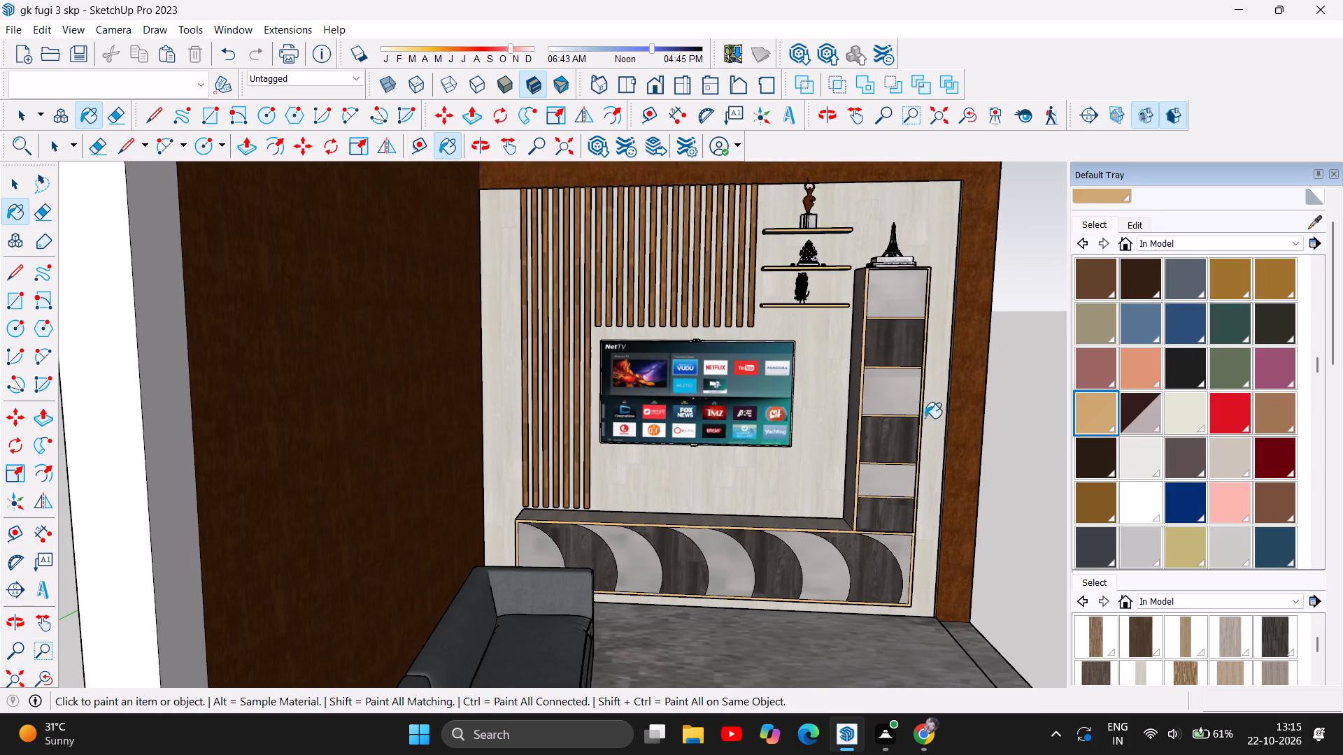
scroll(1022, 414, "down", 2)
scroll(742, 371, "up", 3)
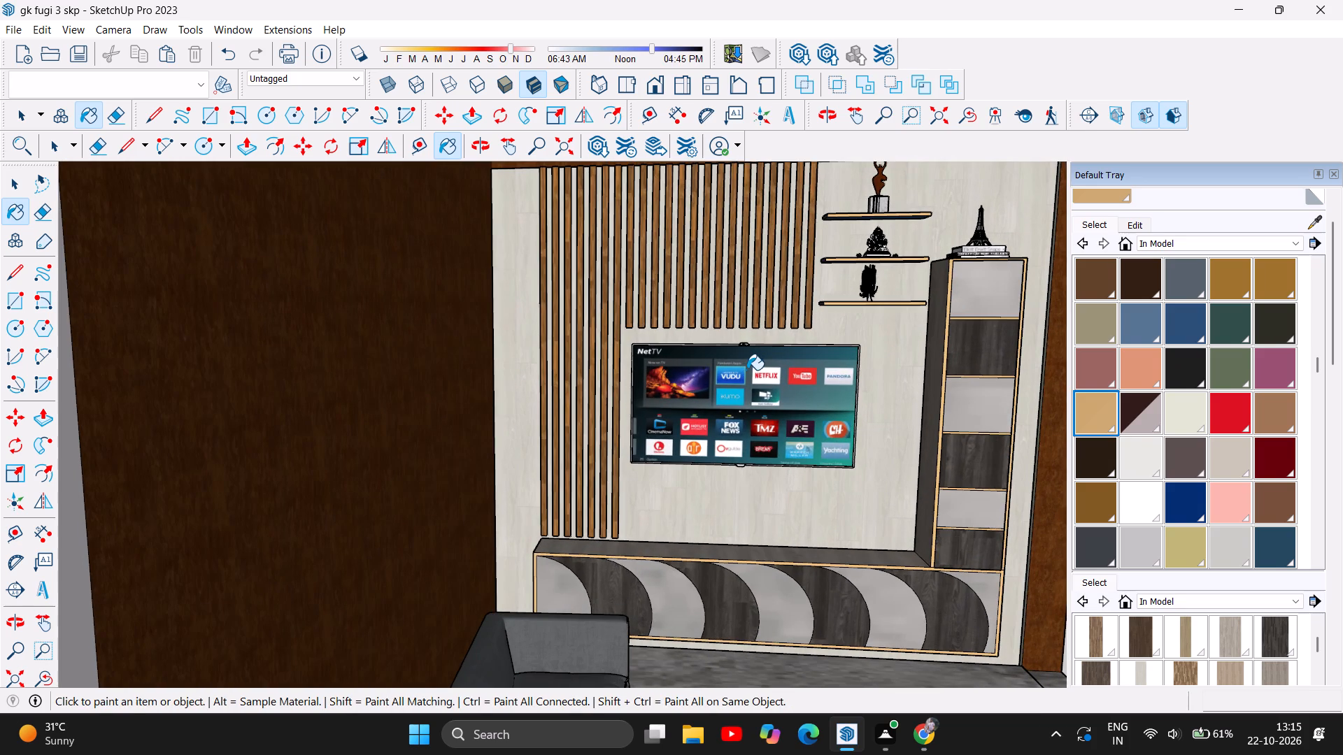
scroll(766, 361, "down", 1)
scroll(766, 361, "up", 1)
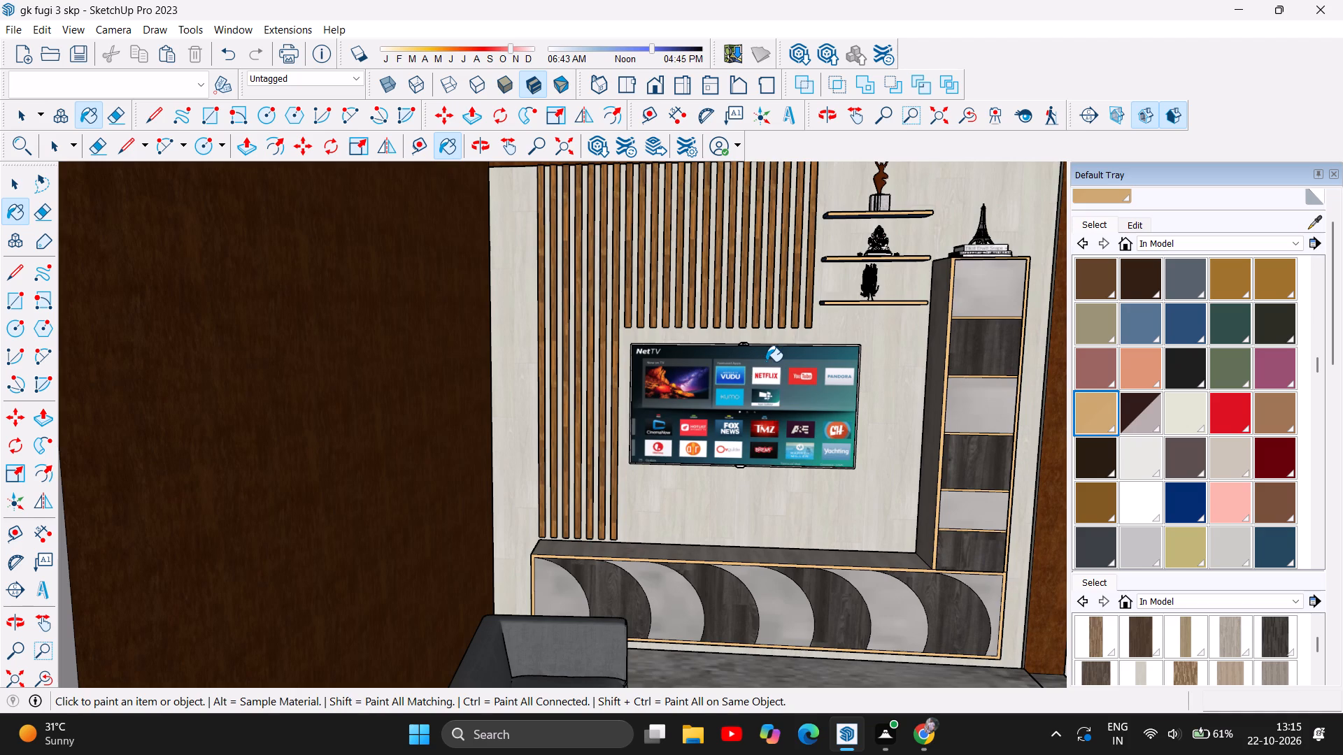
scroll(911, 271, "up", 4)
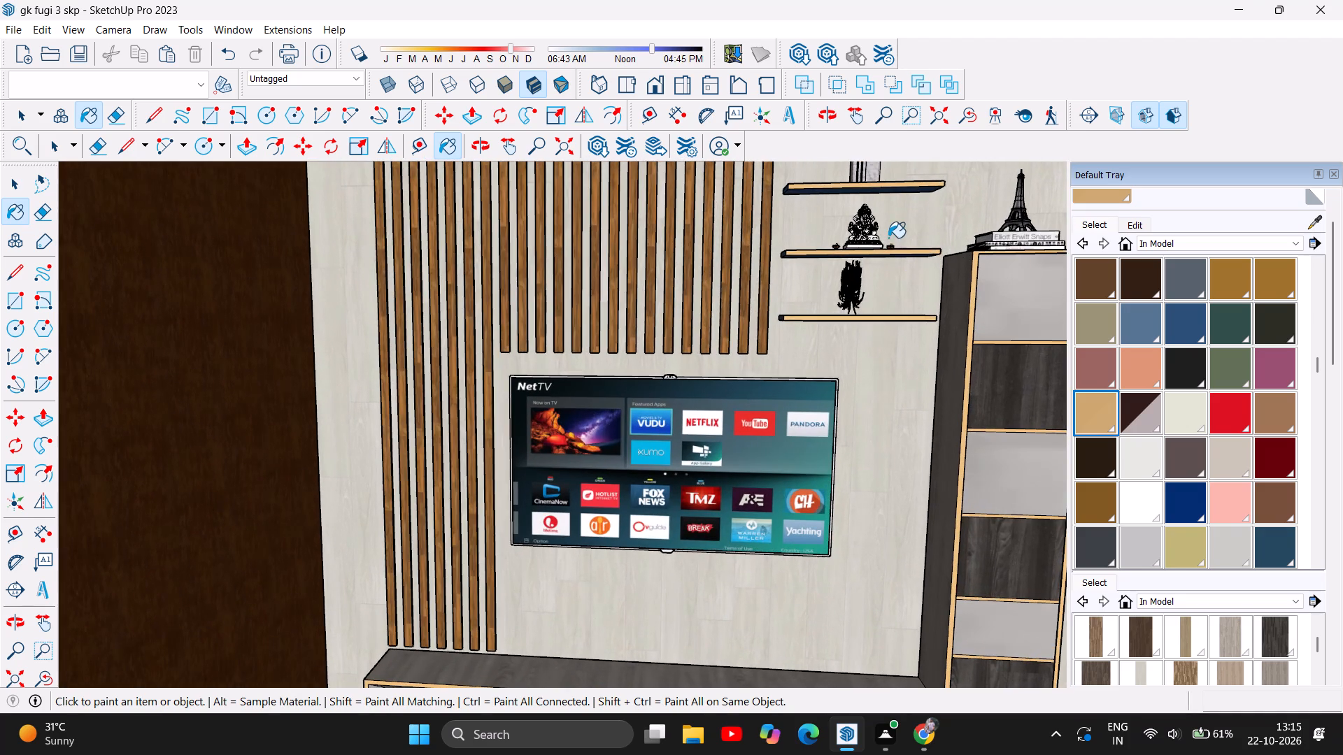
scroll(885, 236, "up", 18)
scroll(880, 199, "up", 6)
scroll(864, 270, "up", 7)
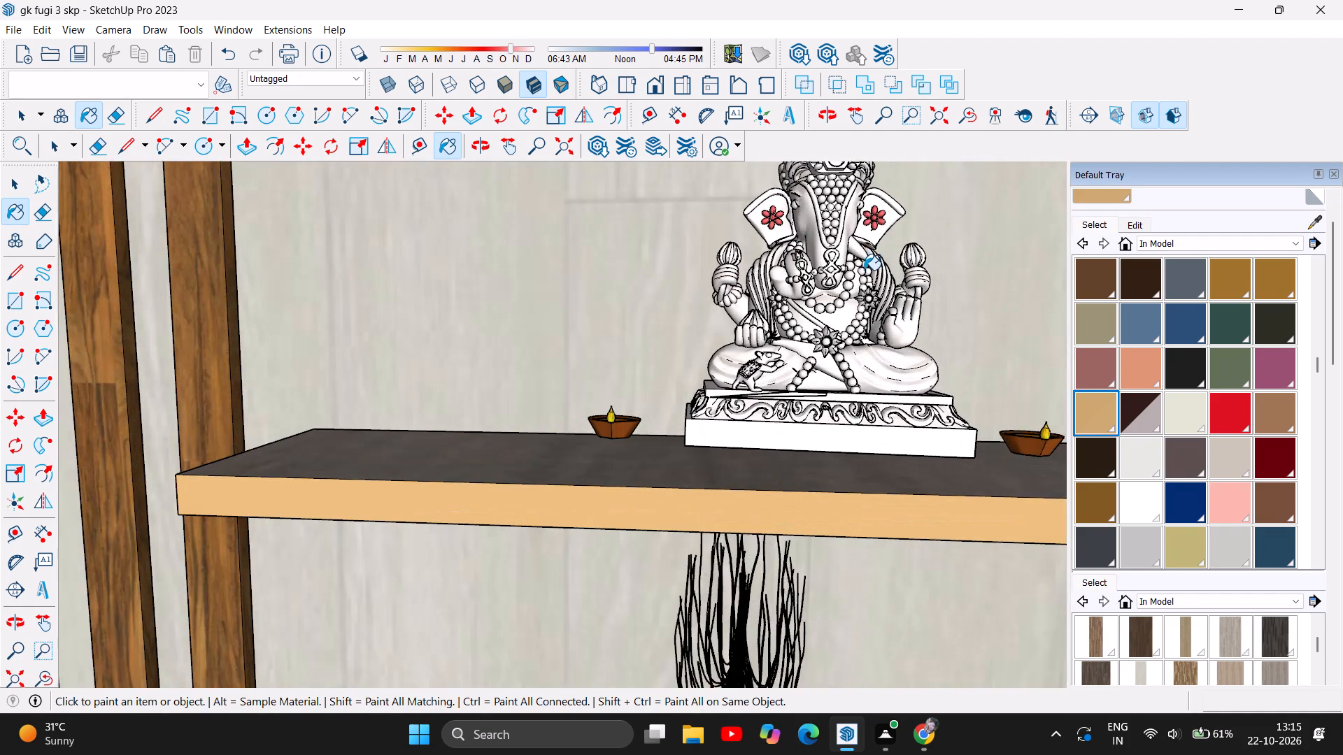
scroll(864, 270, "down", 9)
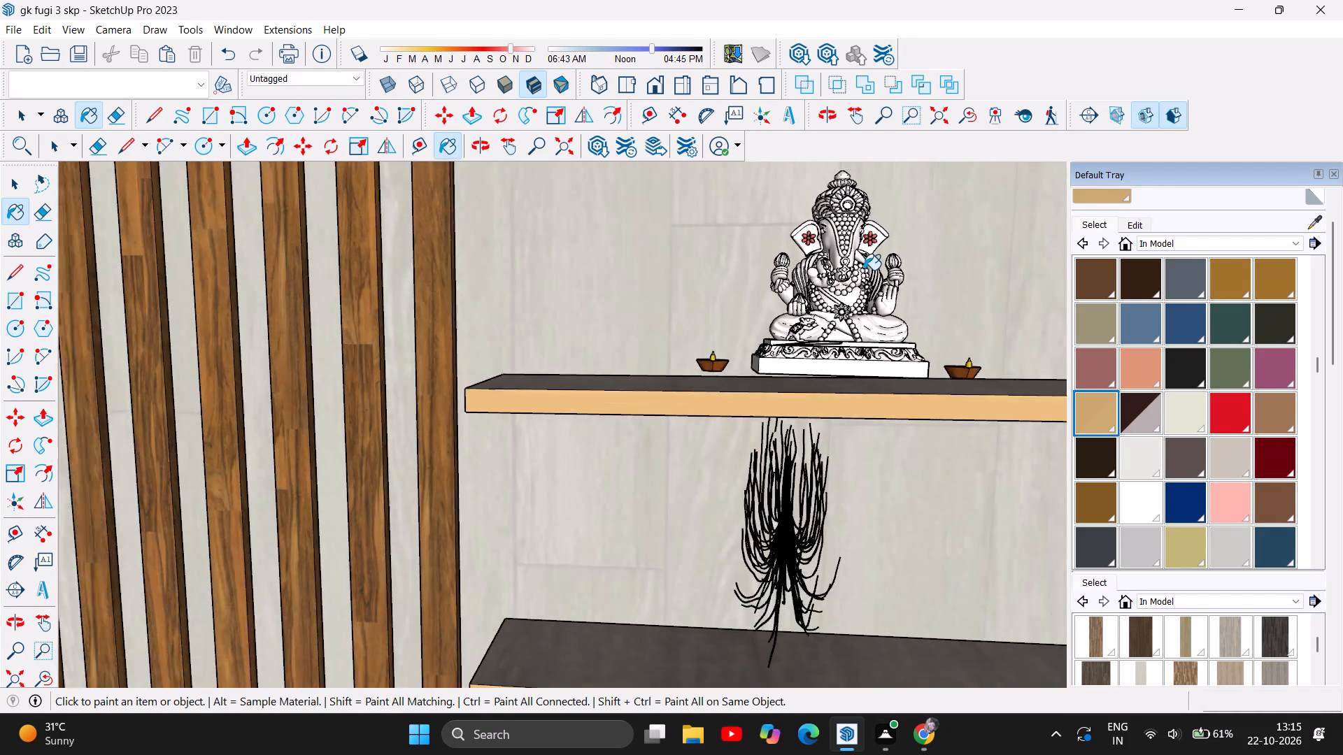
scroll(864, 270, "down", 18)
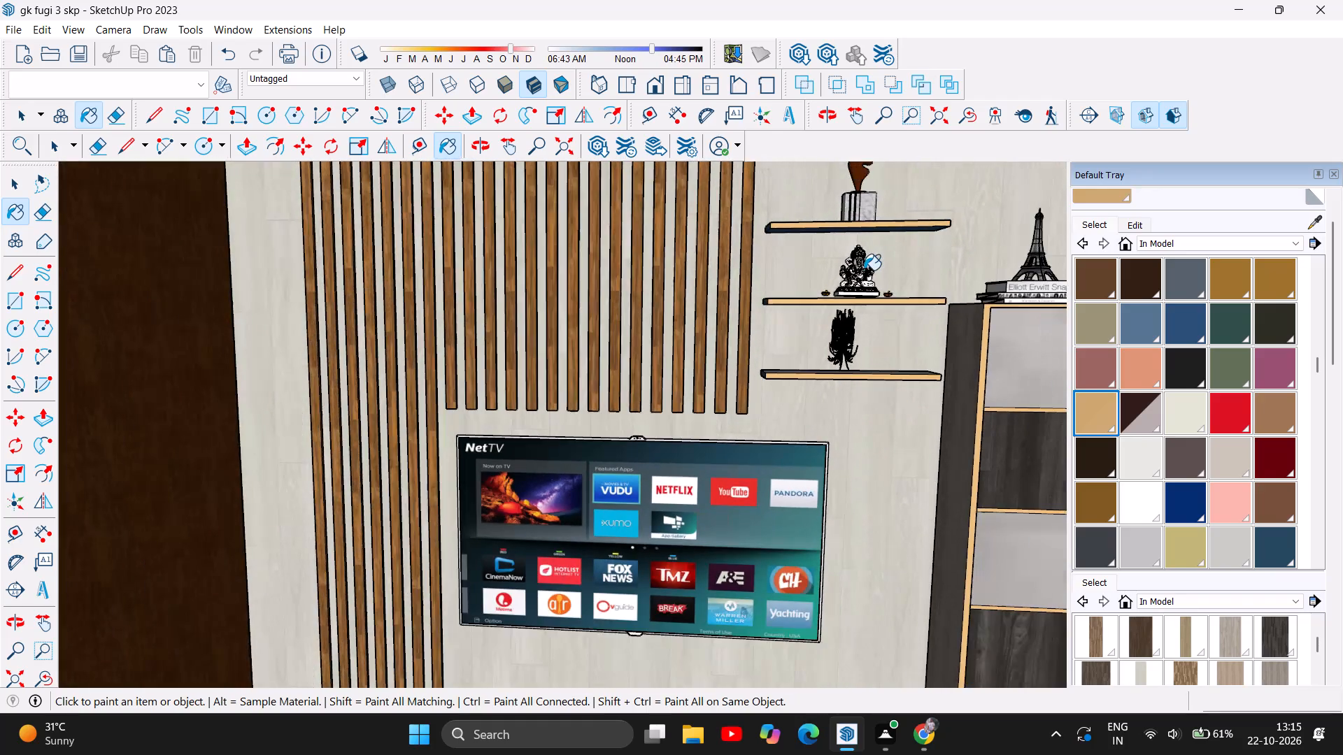
scroll(864, 270, "down", 6)
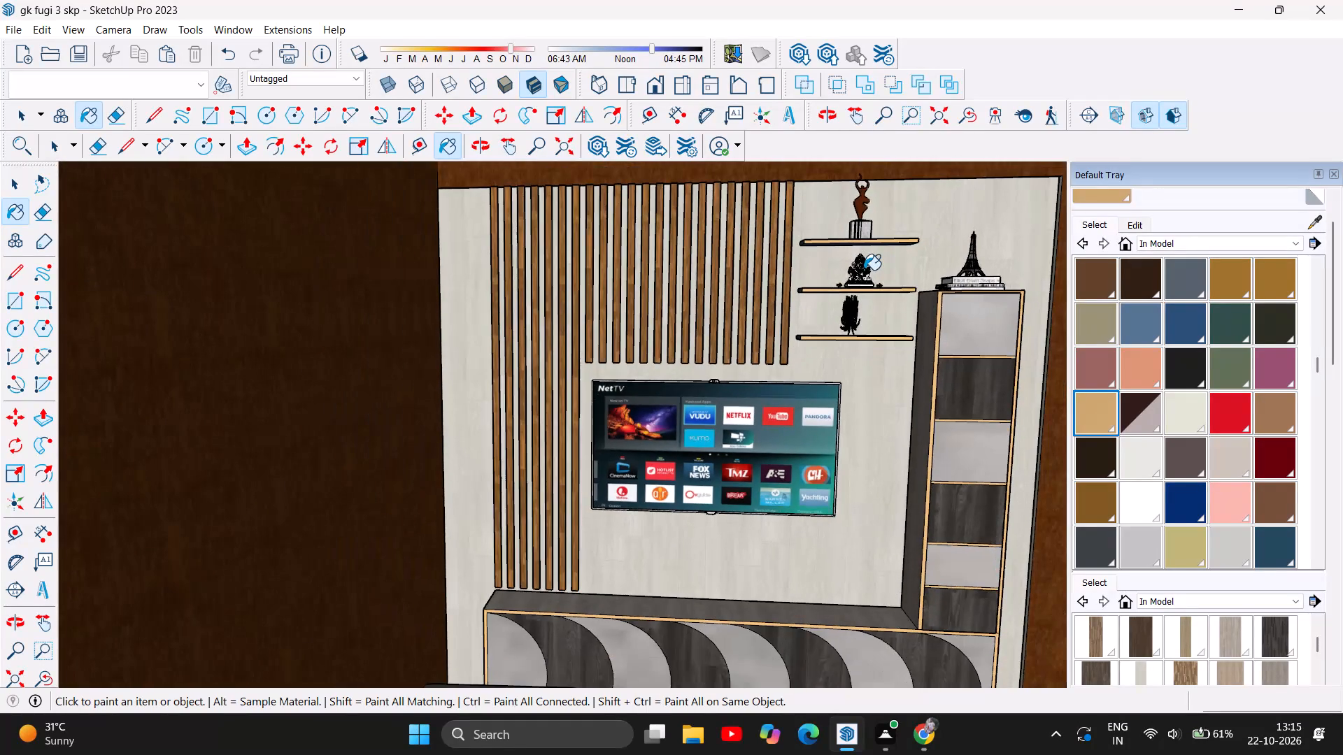
scroll(864, 270, "down", 2)
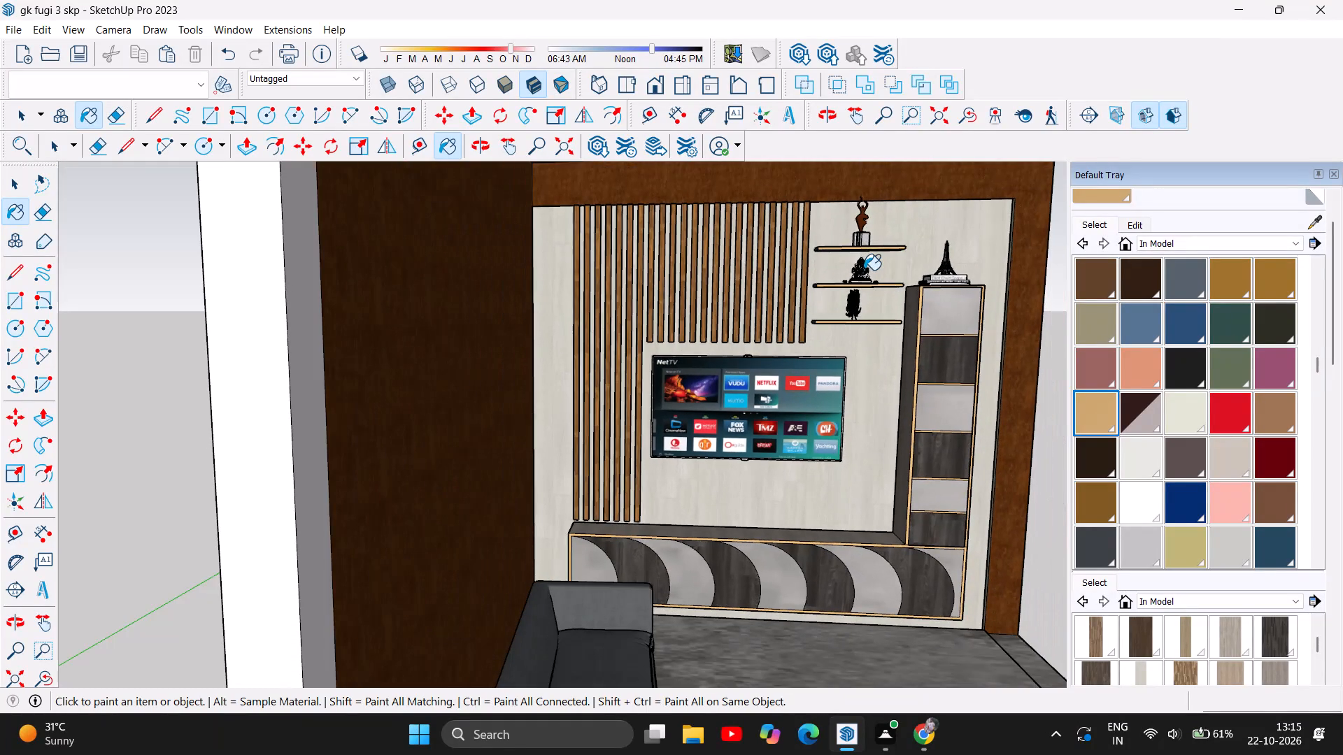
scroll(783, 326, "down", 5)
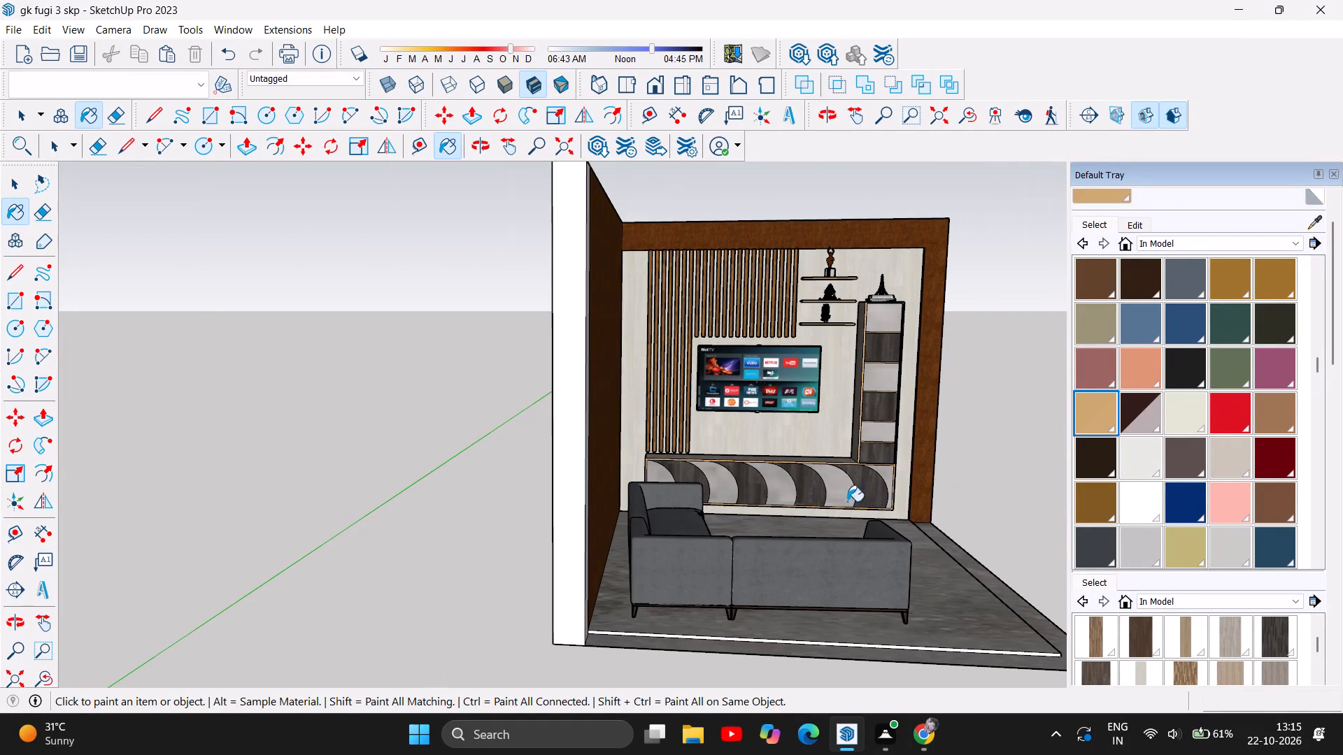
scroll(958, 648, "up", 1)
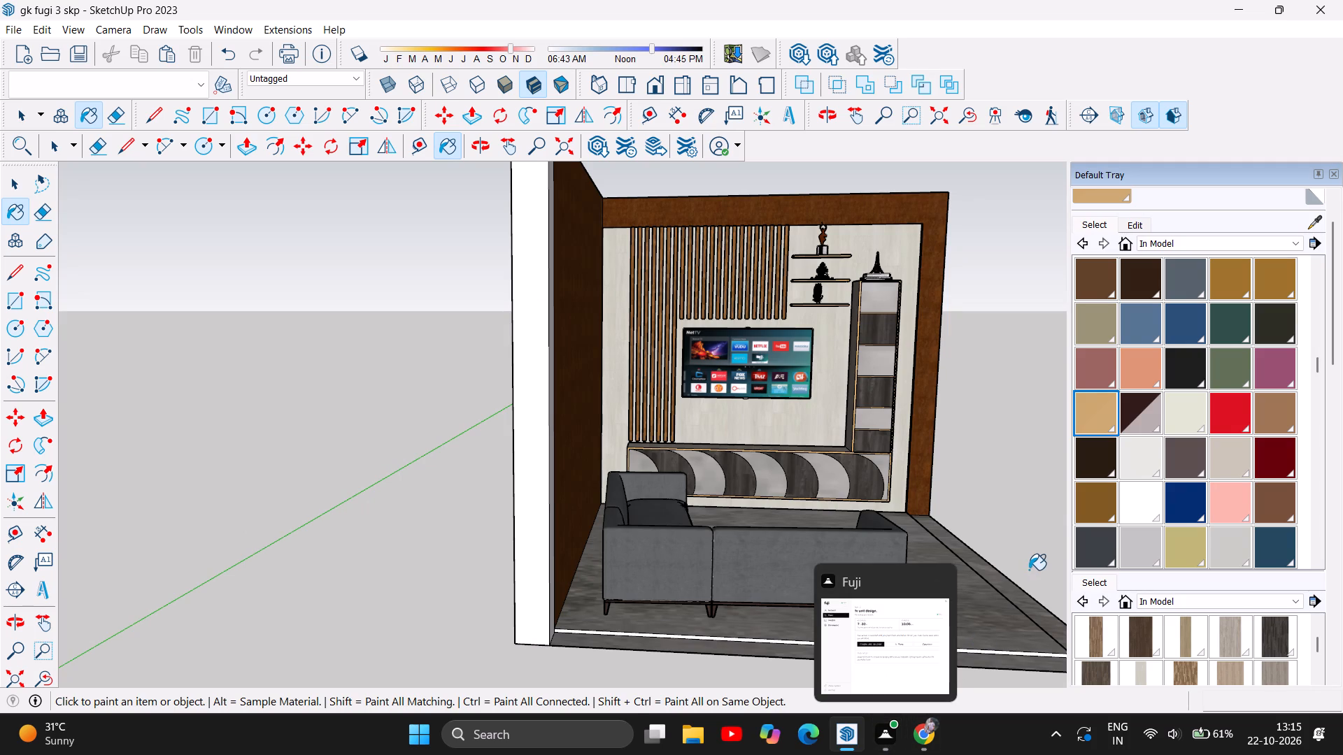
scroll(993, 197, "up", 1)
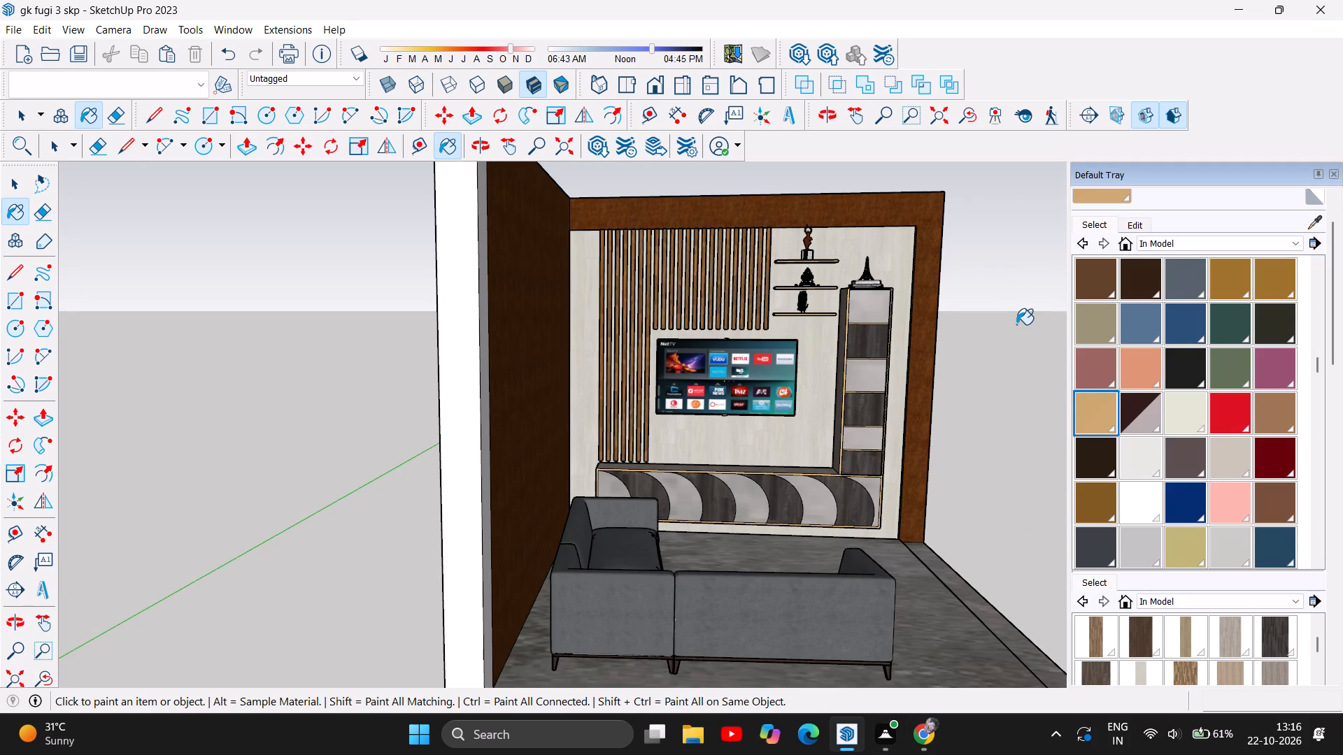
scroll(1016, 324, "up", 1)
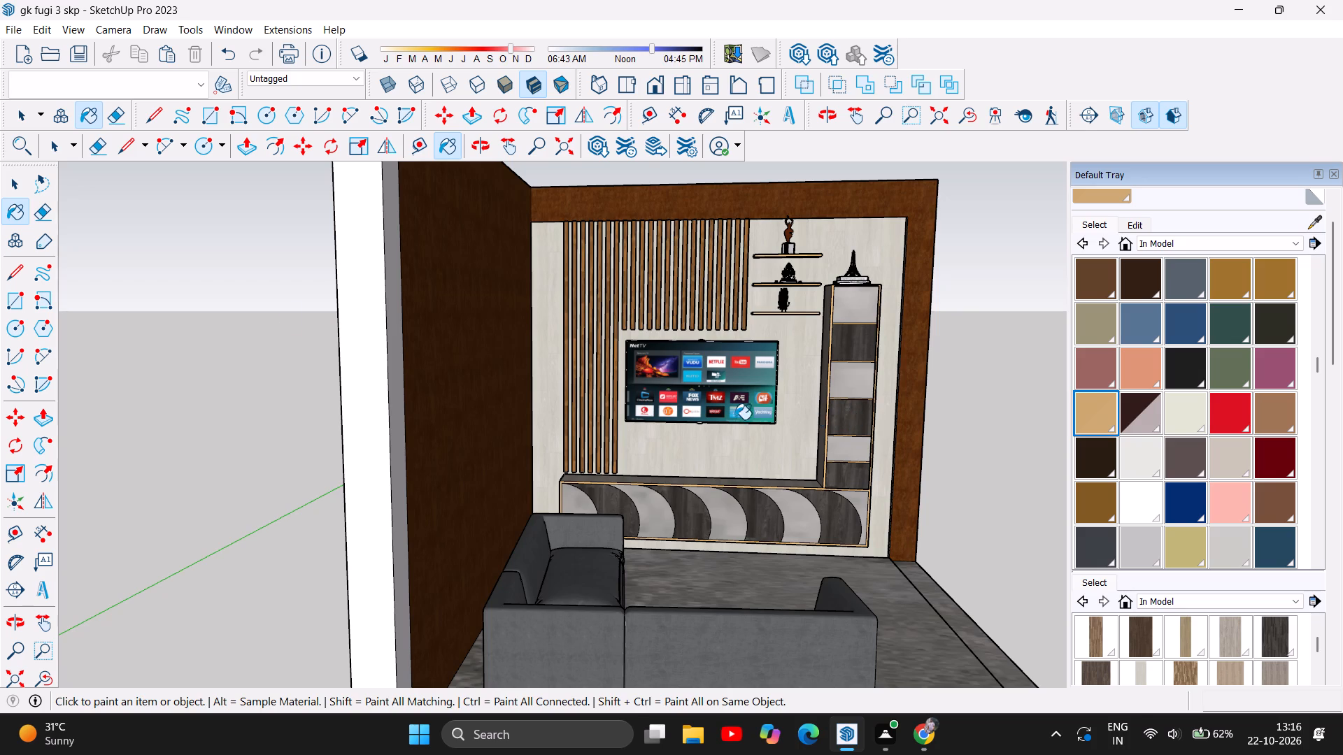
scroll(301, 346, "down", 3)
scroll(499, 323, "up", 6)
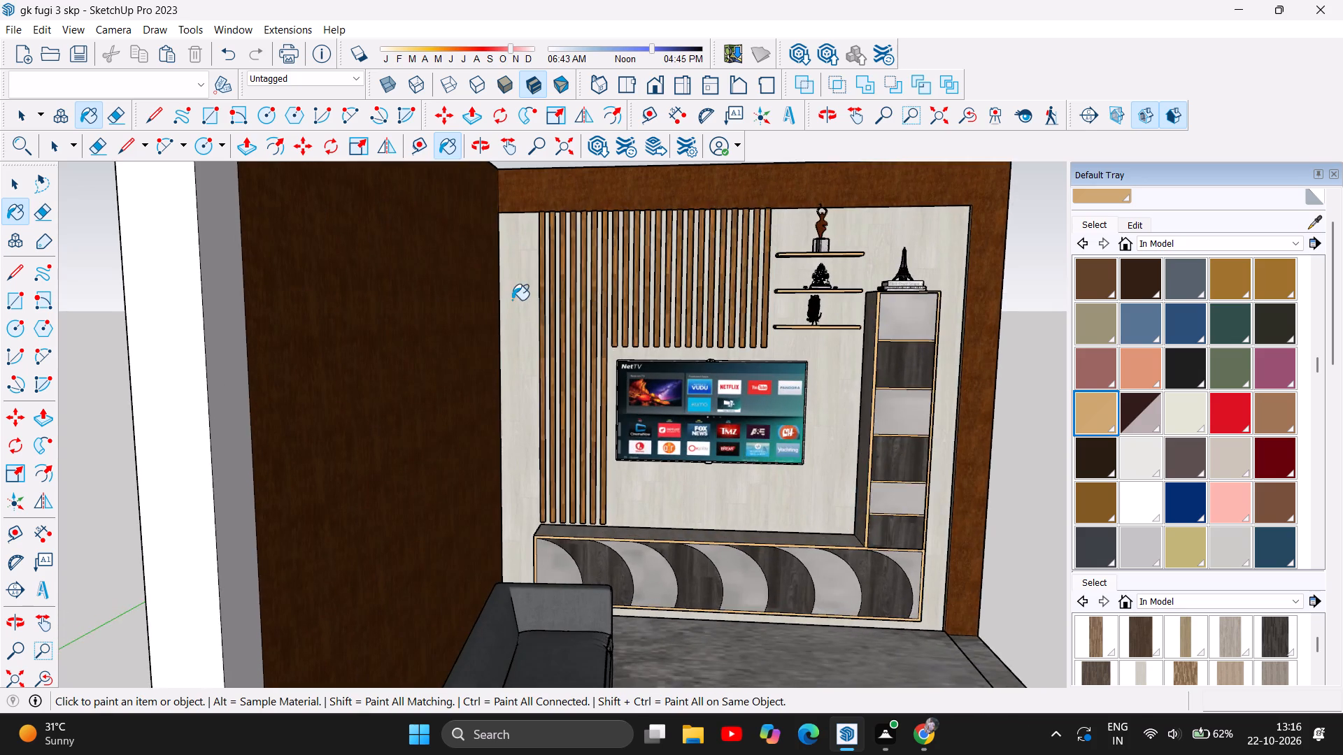
Draw a line about 1 1/2" long closing the bottom of the first gap between the long slats, counting from the dark side wall.
scroll(512, 300, "up", 2)
scroll(646, 221, "up", 5)
scroll(512, 322, "up", 5)
scroll(562, 272, "down", 2)
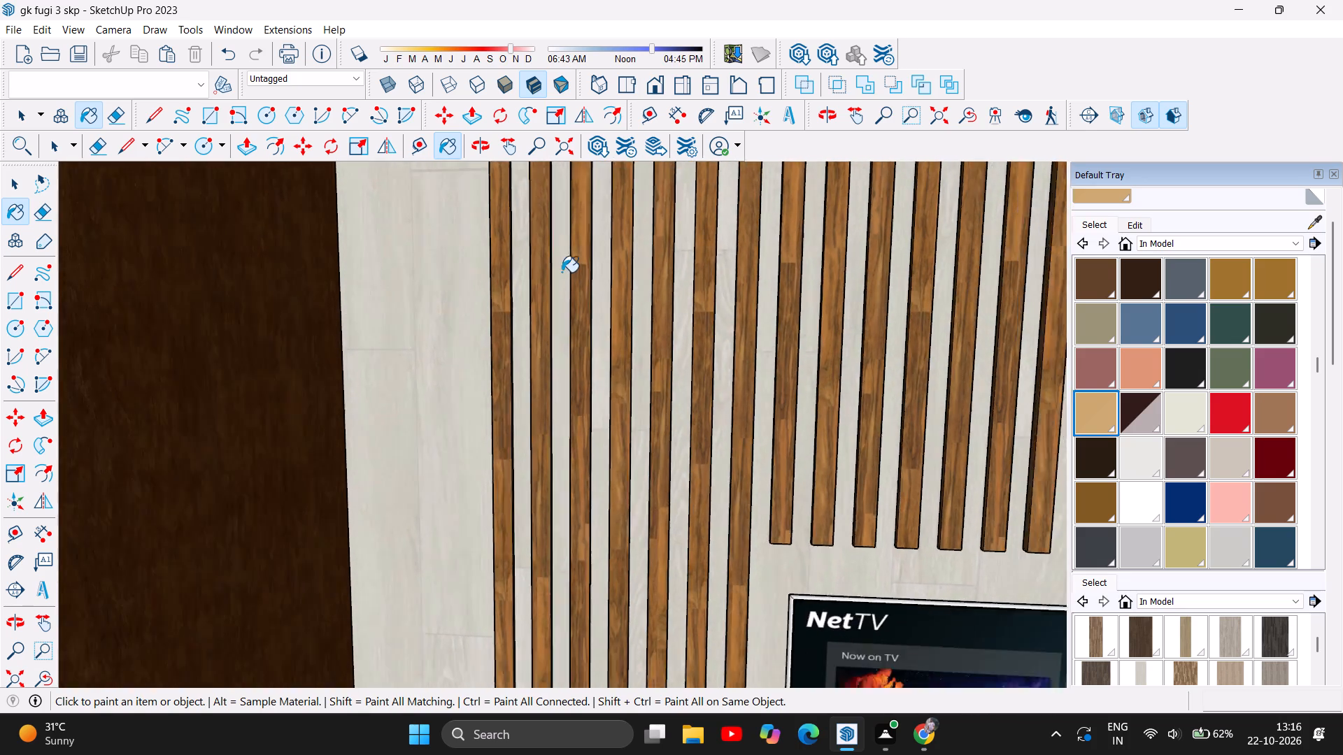
scroll(562, 272, "down", 14)
scroll(551, 552, "up", 6)
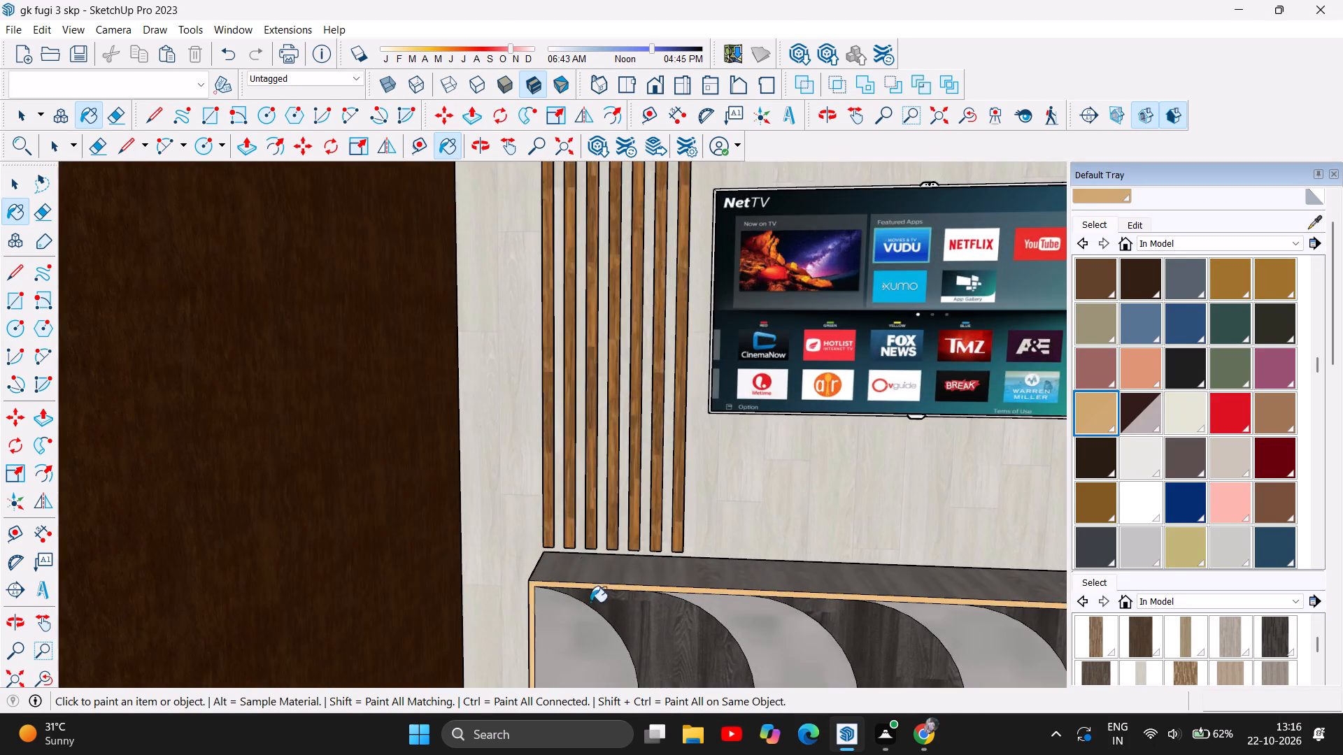
scroll(560, 538, "up", 12)
scroll(557, 552, "up", 15)
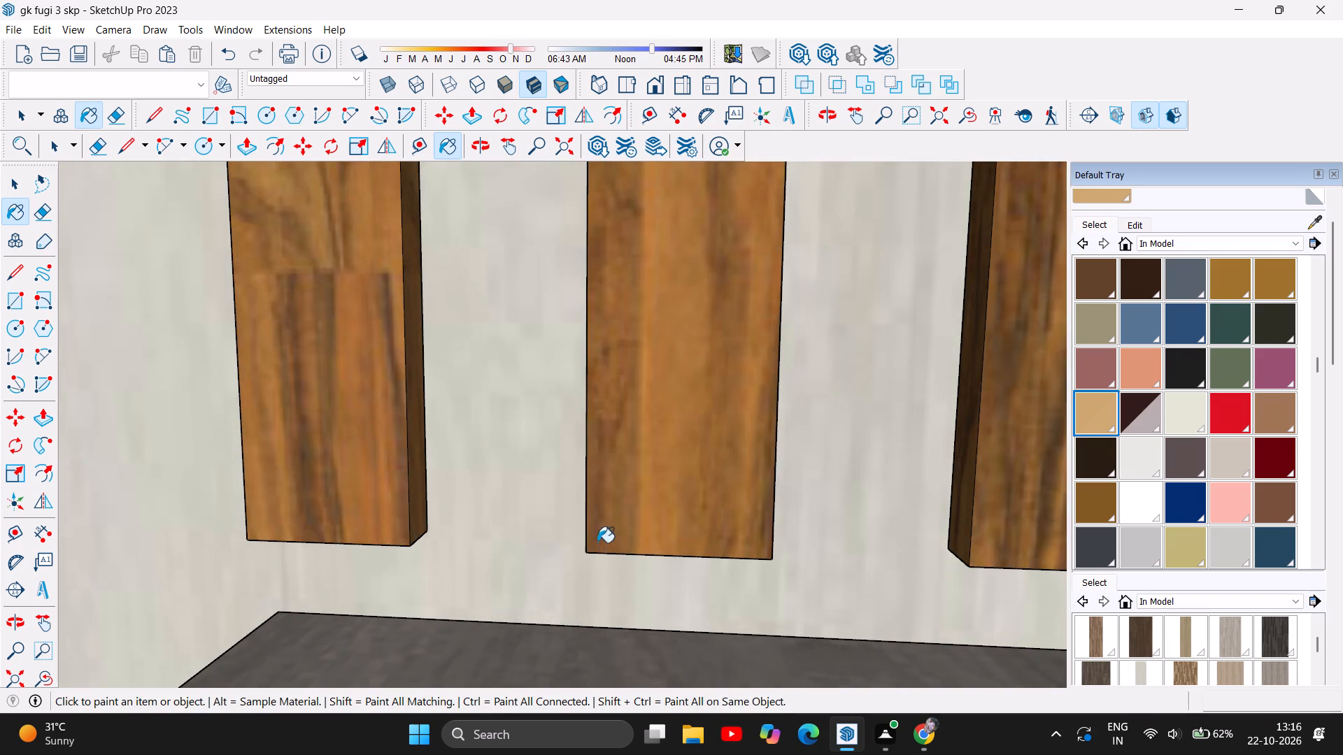
left_click(24, 273)
scroll(525, 460, "up", 3)
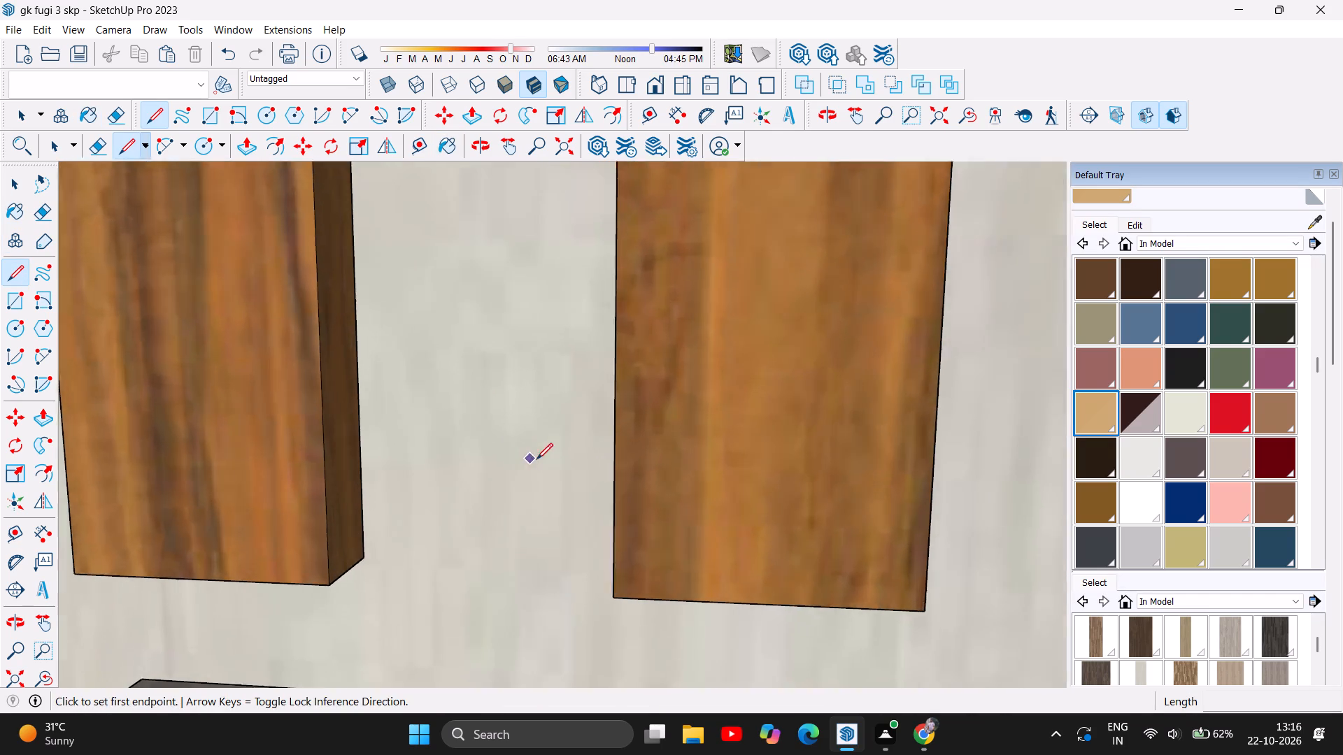
scroll(537, 459, "up", 2)
left_click(324, 582)
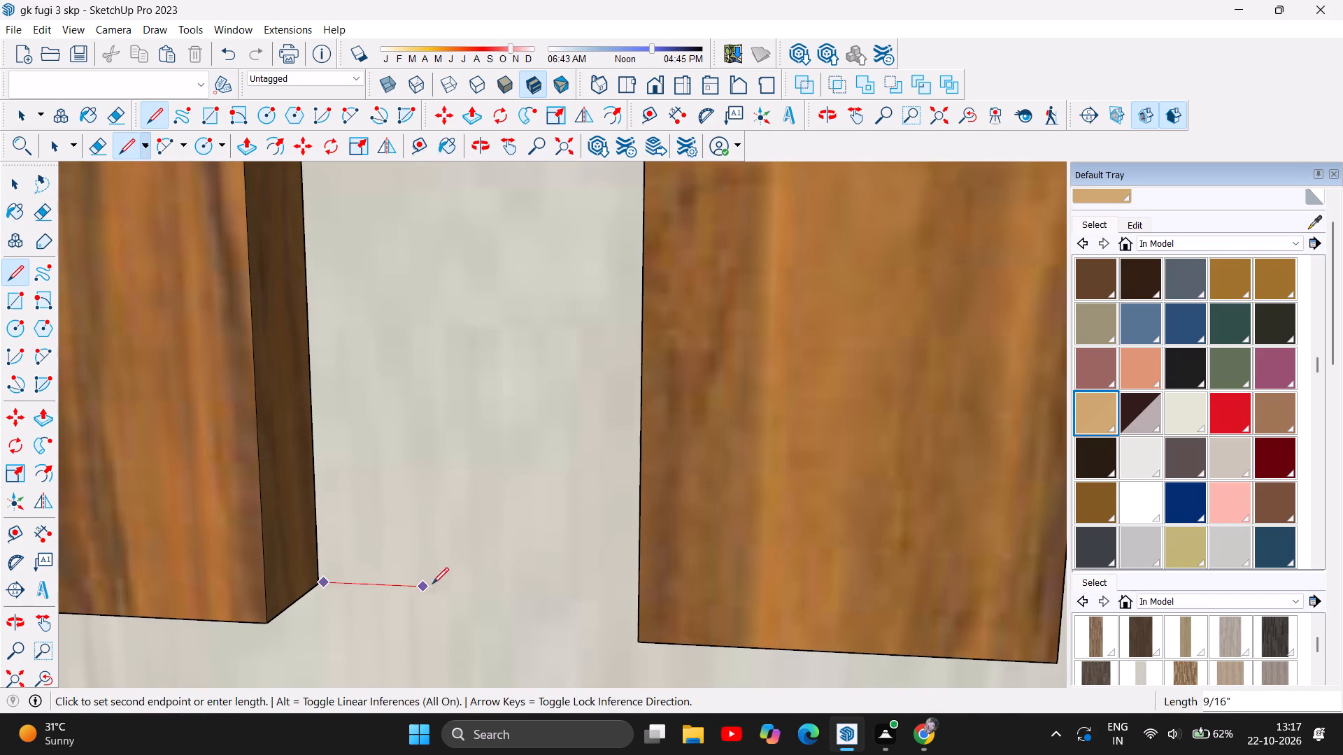
key("Escape")
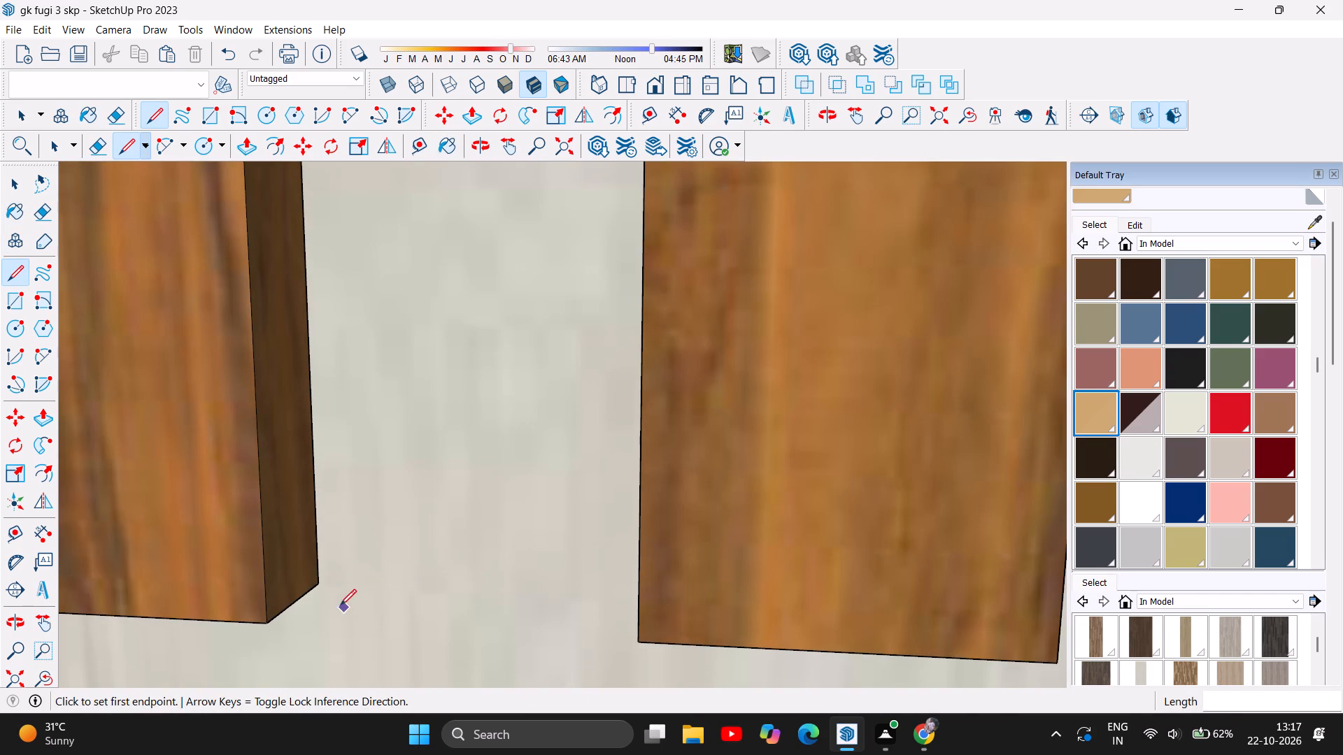
scroll(320, 582, "up", 4)
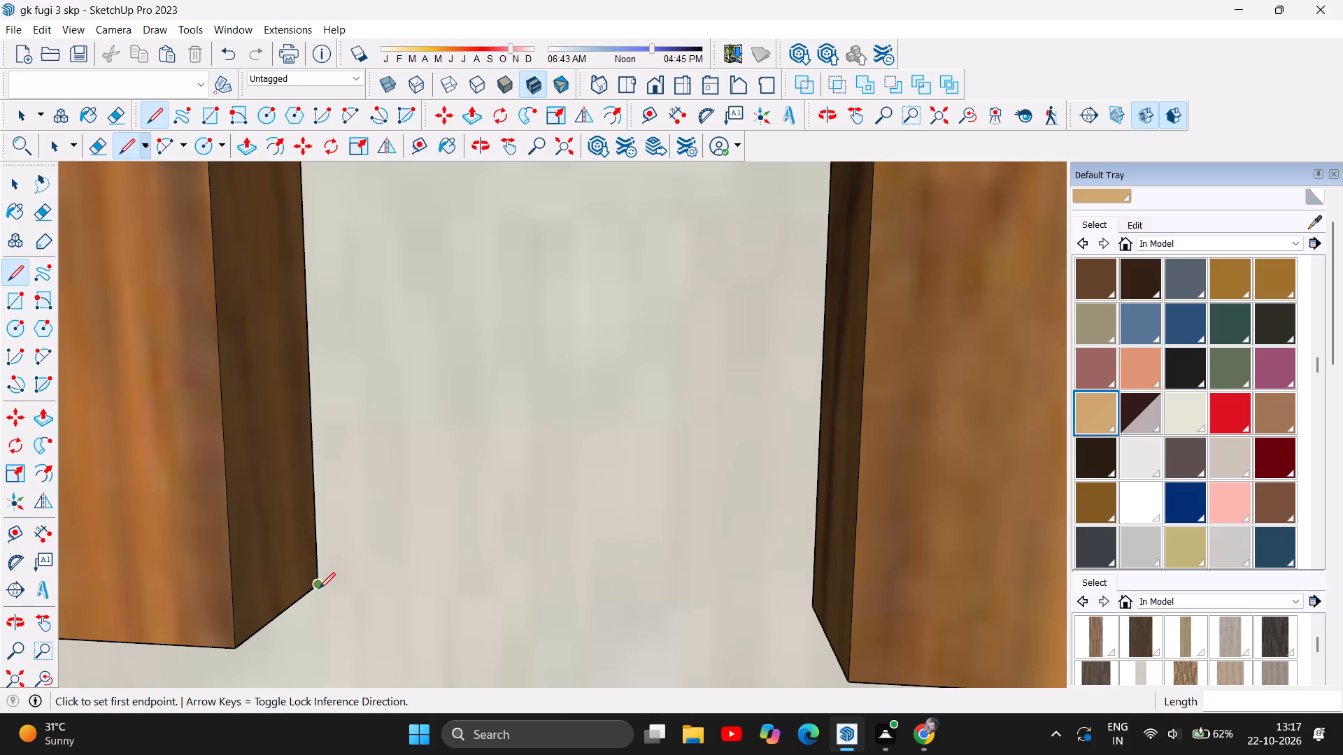
left_click(317, 587)
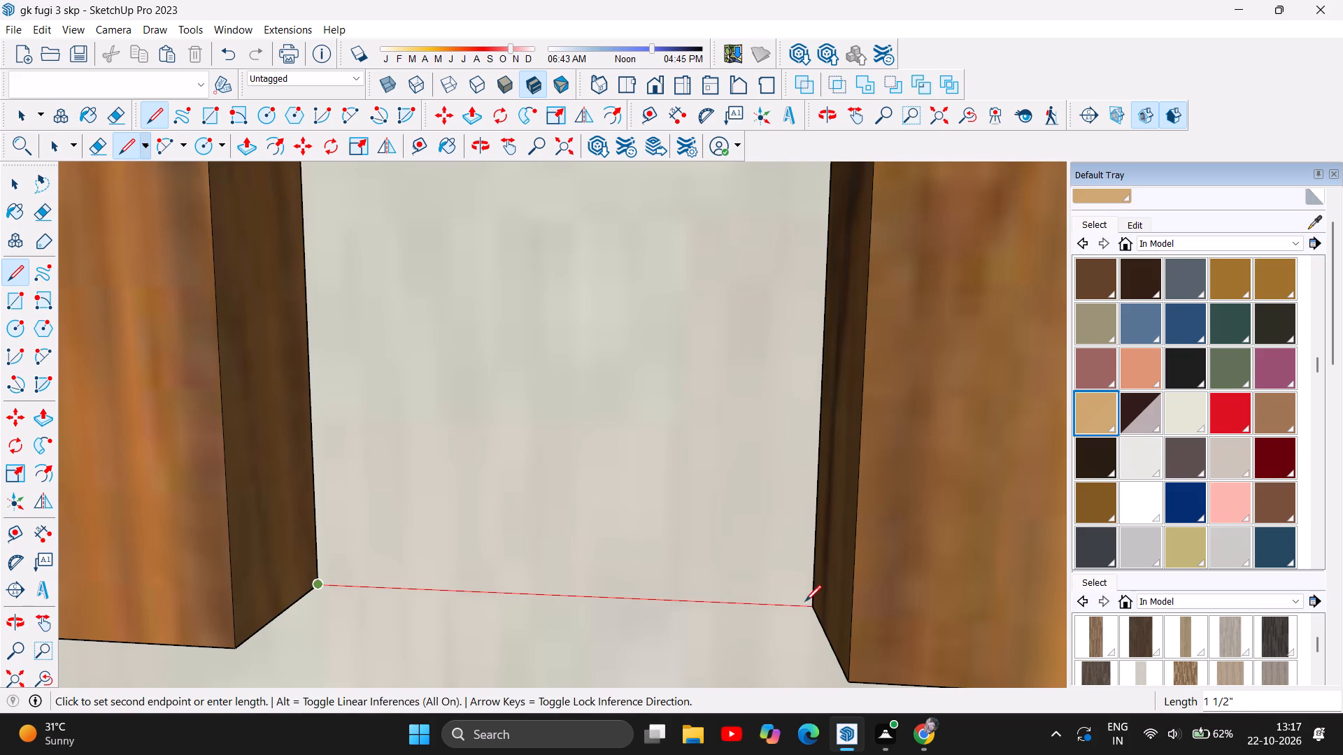
left_click(811, 607)
Draw a line about 1 1/2" long on the wall between the lower ends of the second and third long slats.
scroll(418, 553, "down", 12)
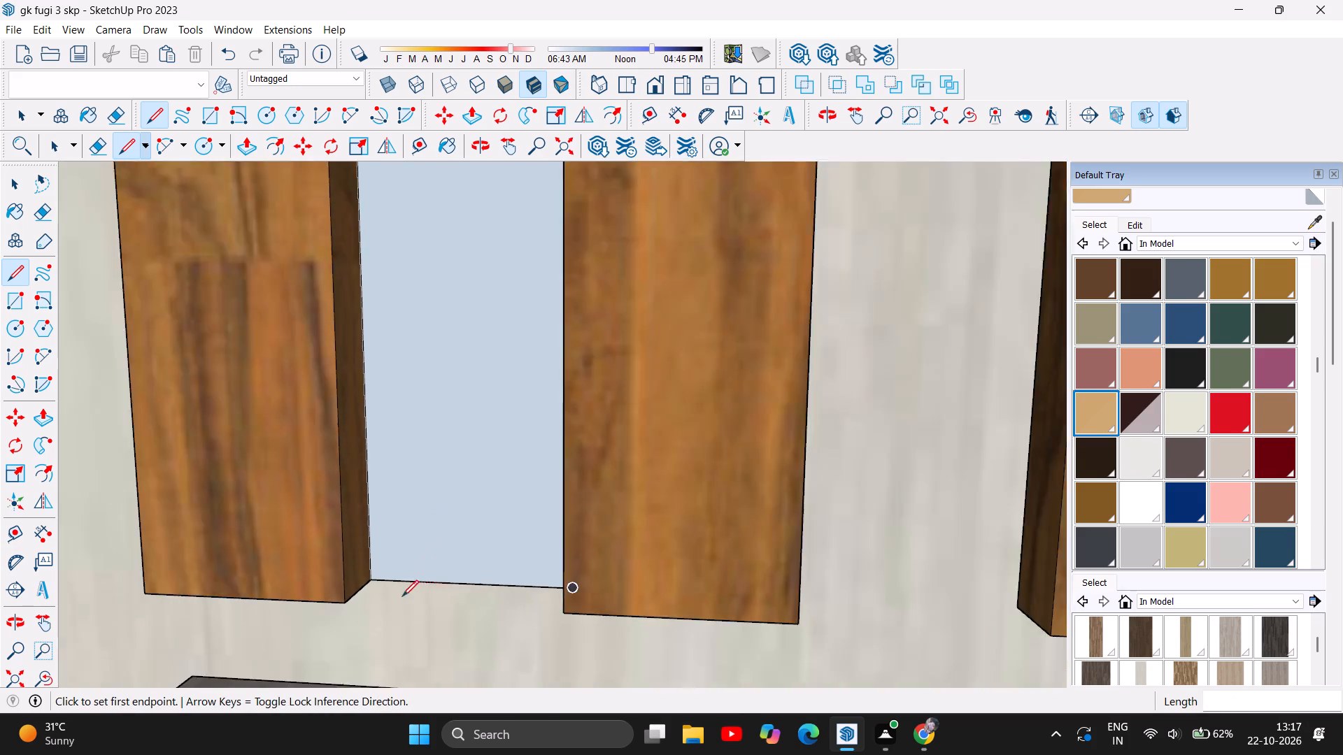
scroll(395, 600, "down", 13)
scroll(518, 600, "up", 10)
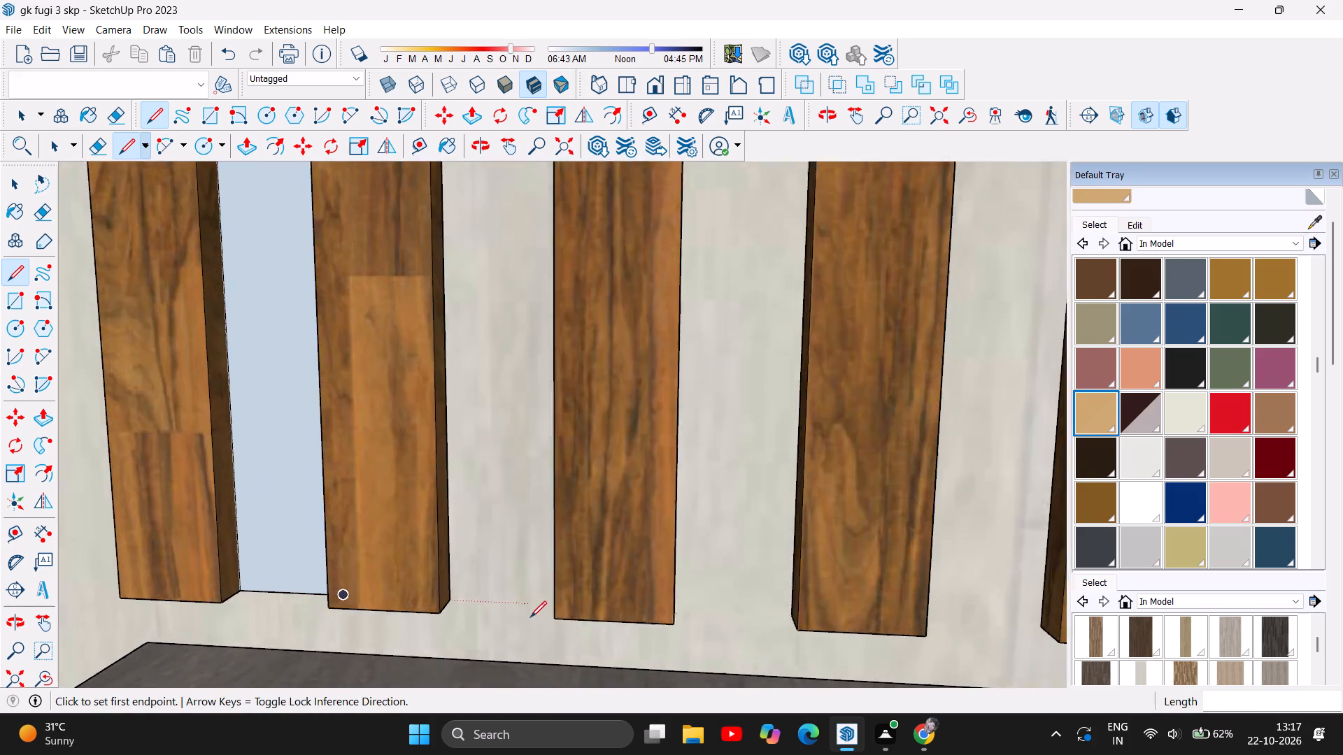
scroll(530, 617, "up", 3)
scroll(432, 645, "up", 7)
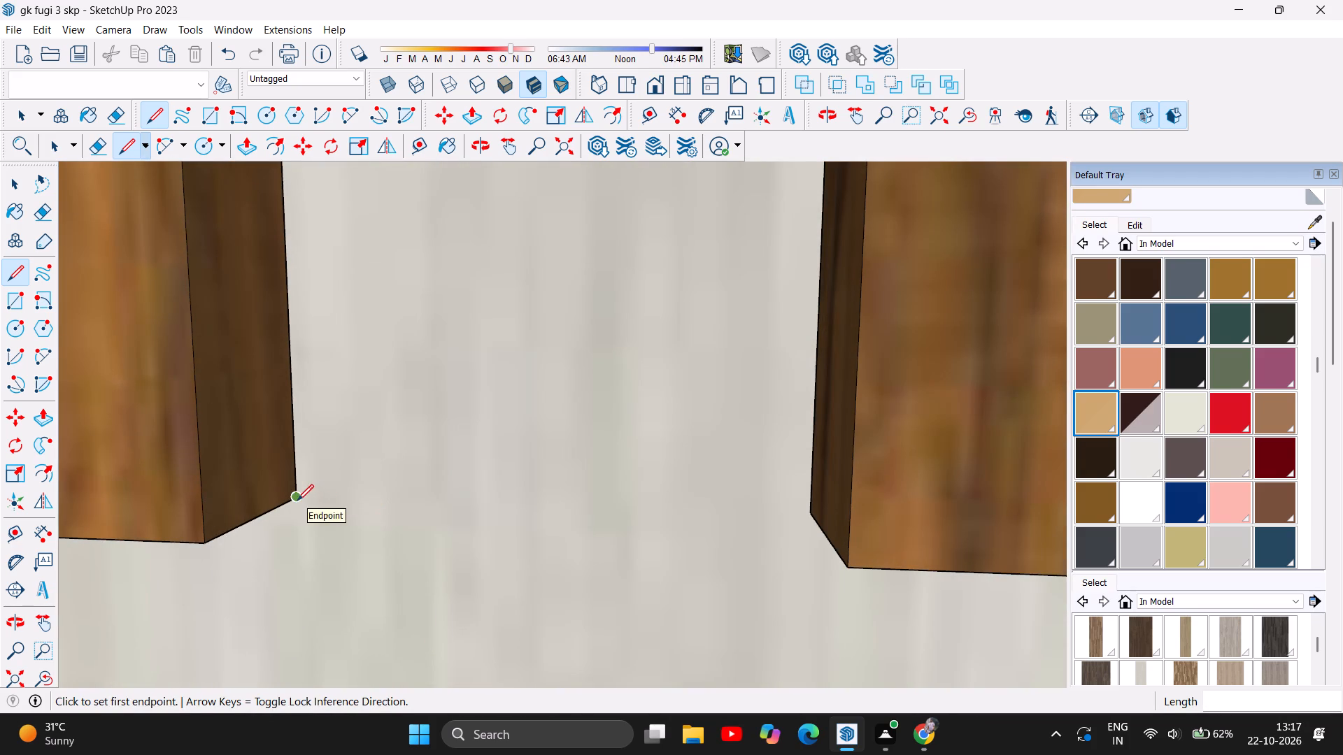
left_click(297, 501)
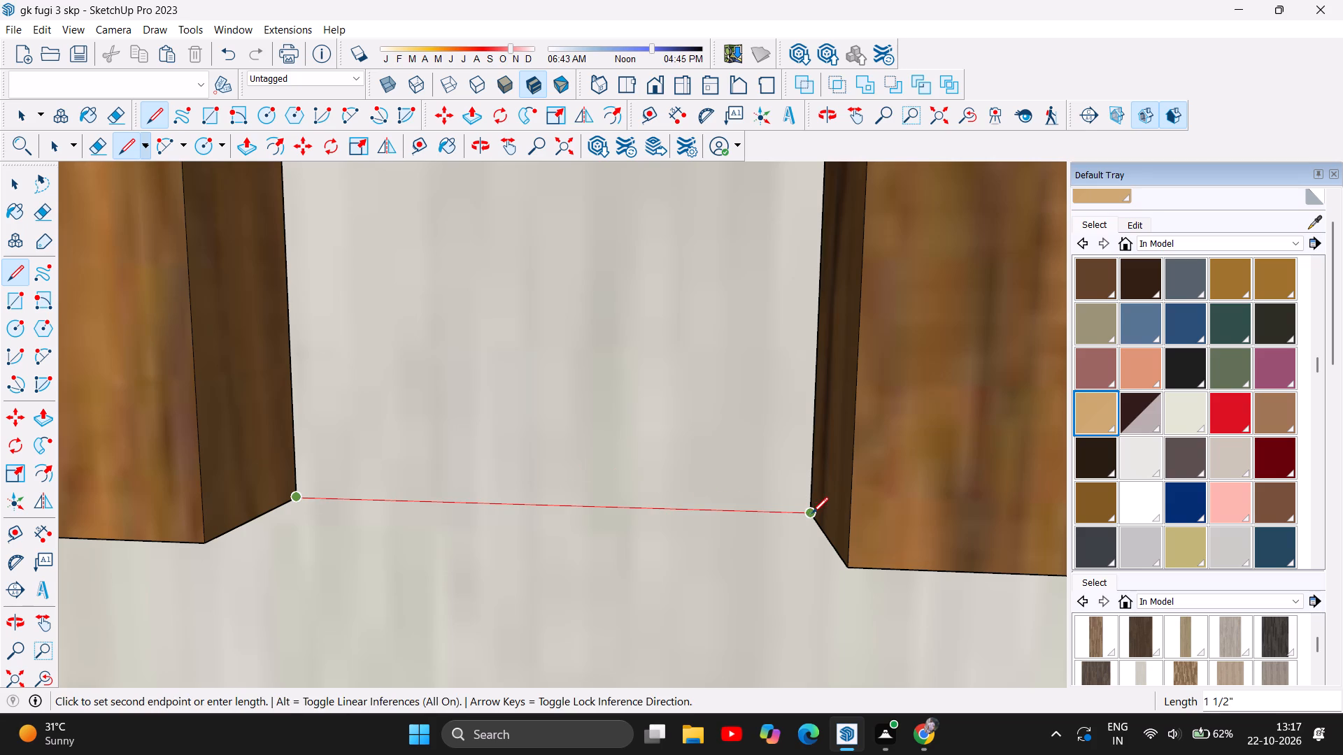
left_click(812, 513)
Draw a line about 1 1/2" long on the wall between the lower ends of the third and fourth long slats.
scroll(336, 558, "down", 18)
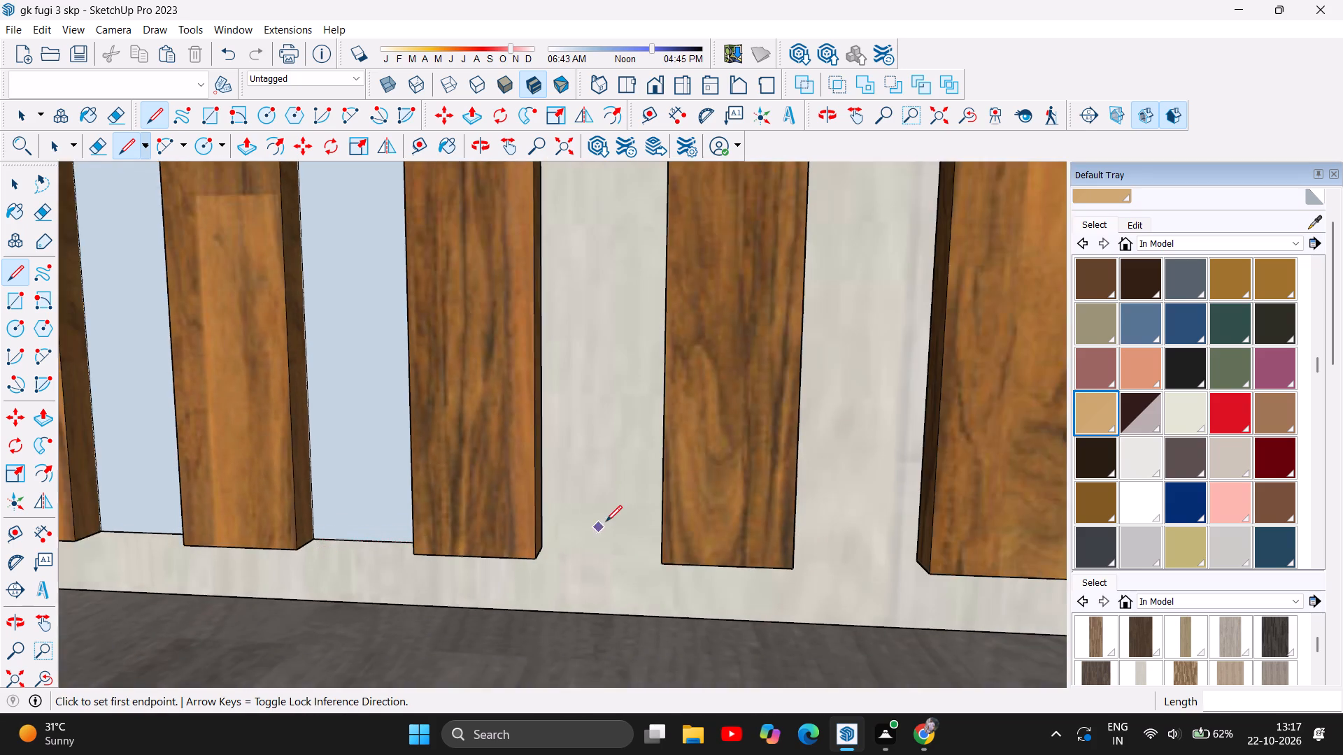
scroll(606, 522, "up", 5)
scroll(649, 564, "up", 6)
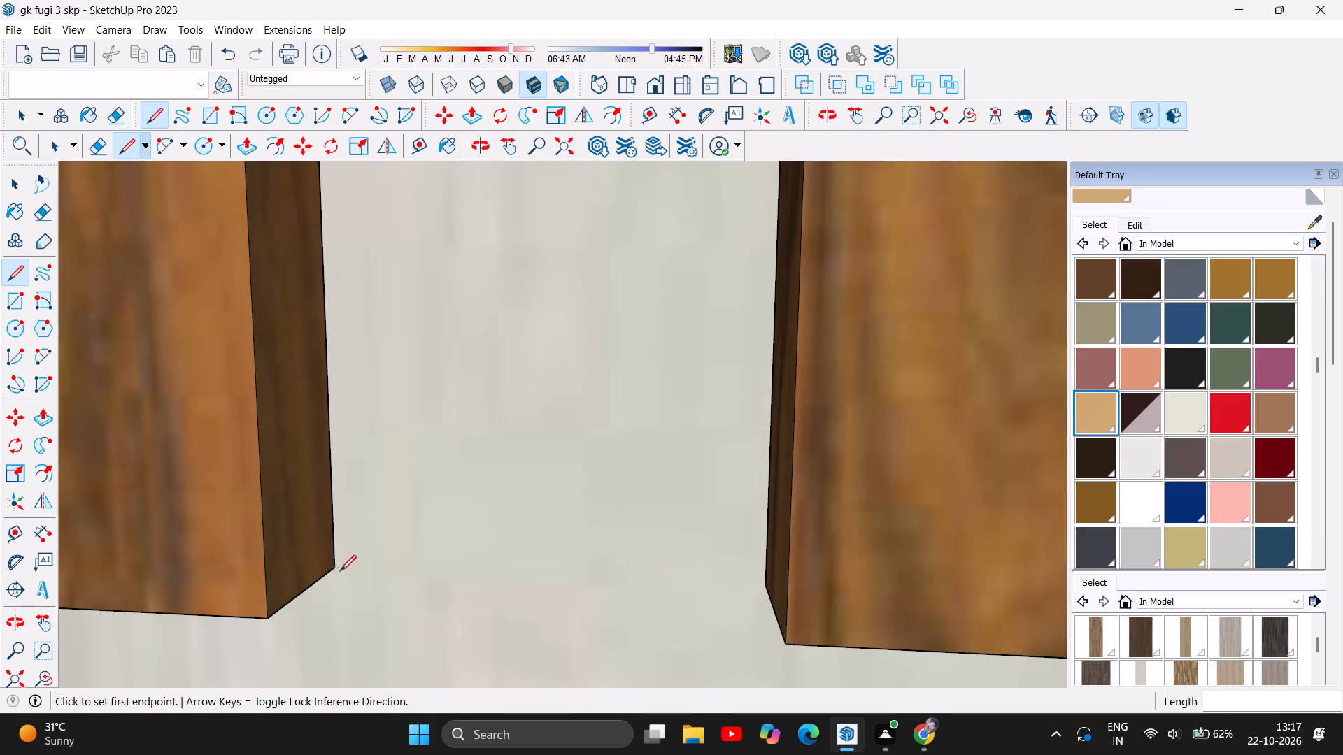
left_click(335, 566)
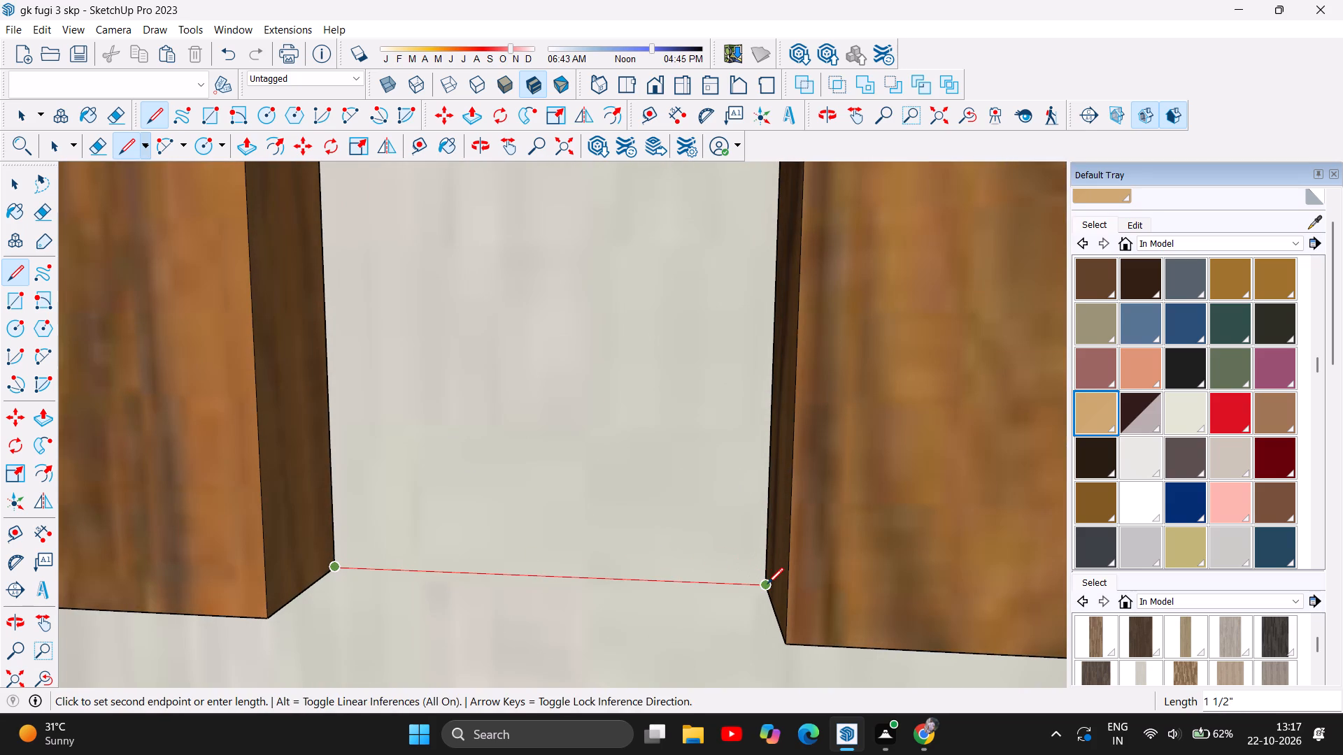
left_click(767, 584)
Close the bottom of the gap between the fourth and fifth long slats with a line joining their rear lower corners.
scroll(288, 557, "down", 20)
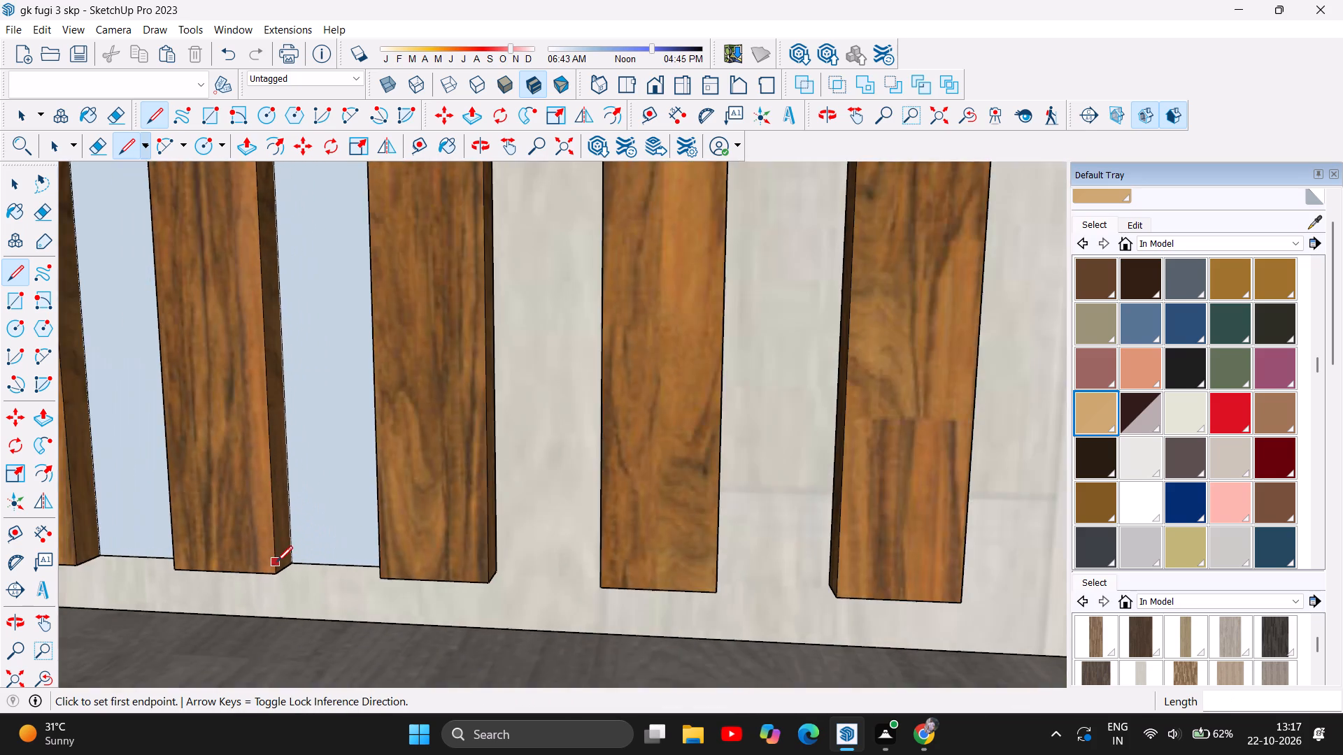
scroll(506, 560, "up", 5)
scroll(597, 610, "up", 8)
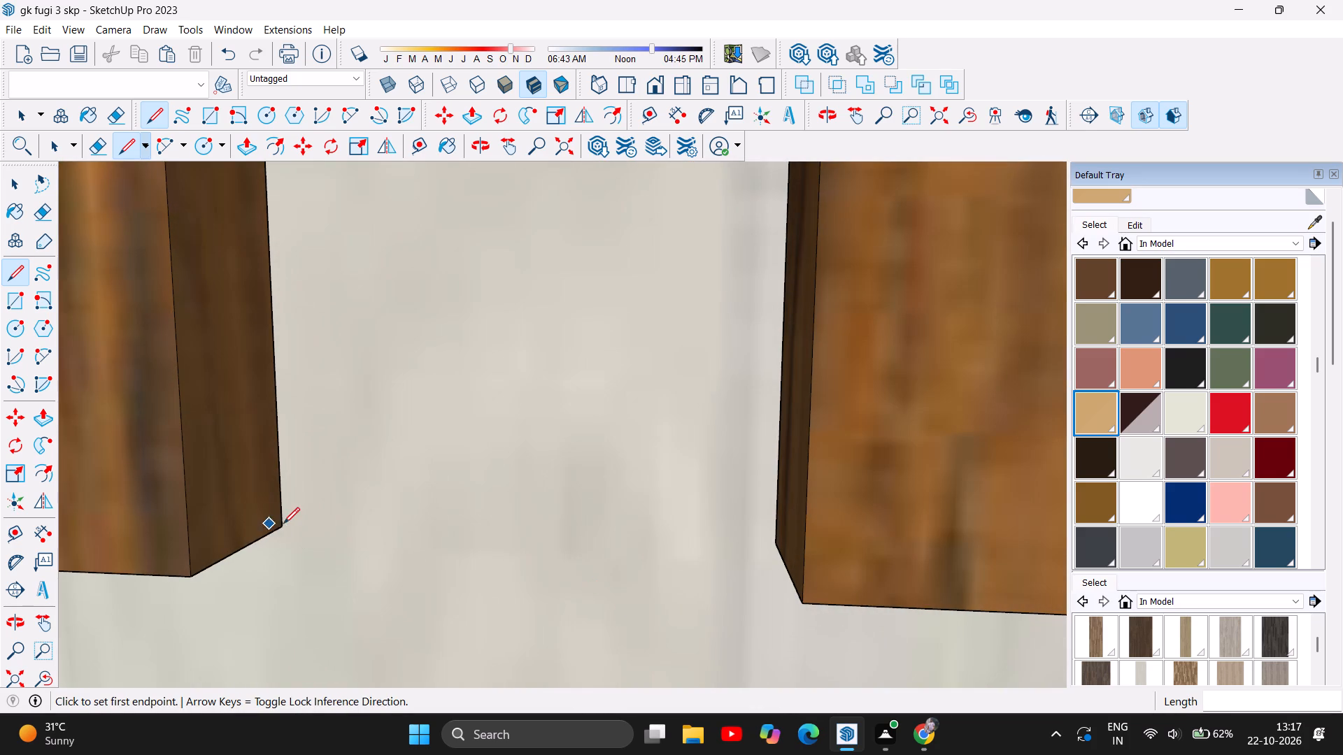
left_click(283, 525)
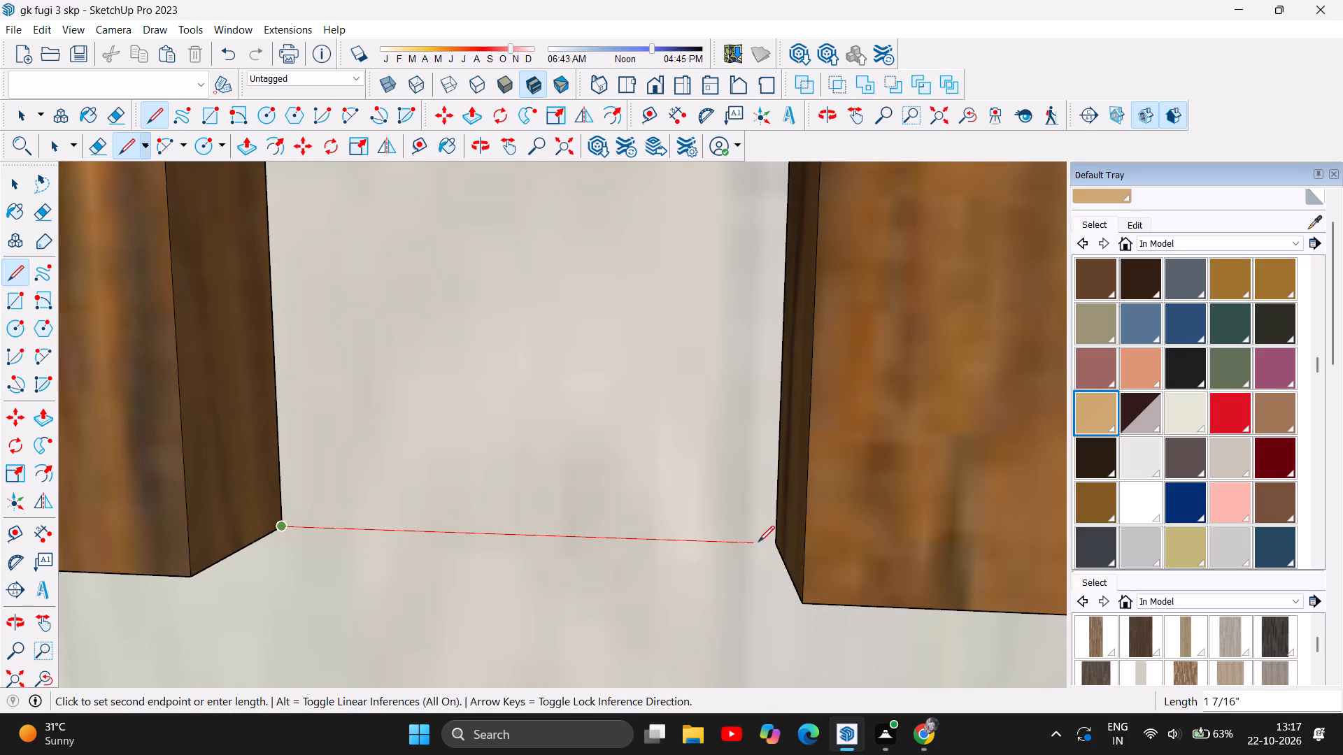
left_click(774, 544)
Draw a line about 1 1/2" long closing the bottom of the gap between the fifth and sixth long slats.
scroll(326, 589, "up", 1)
scroll(322, 590, "down", 17)
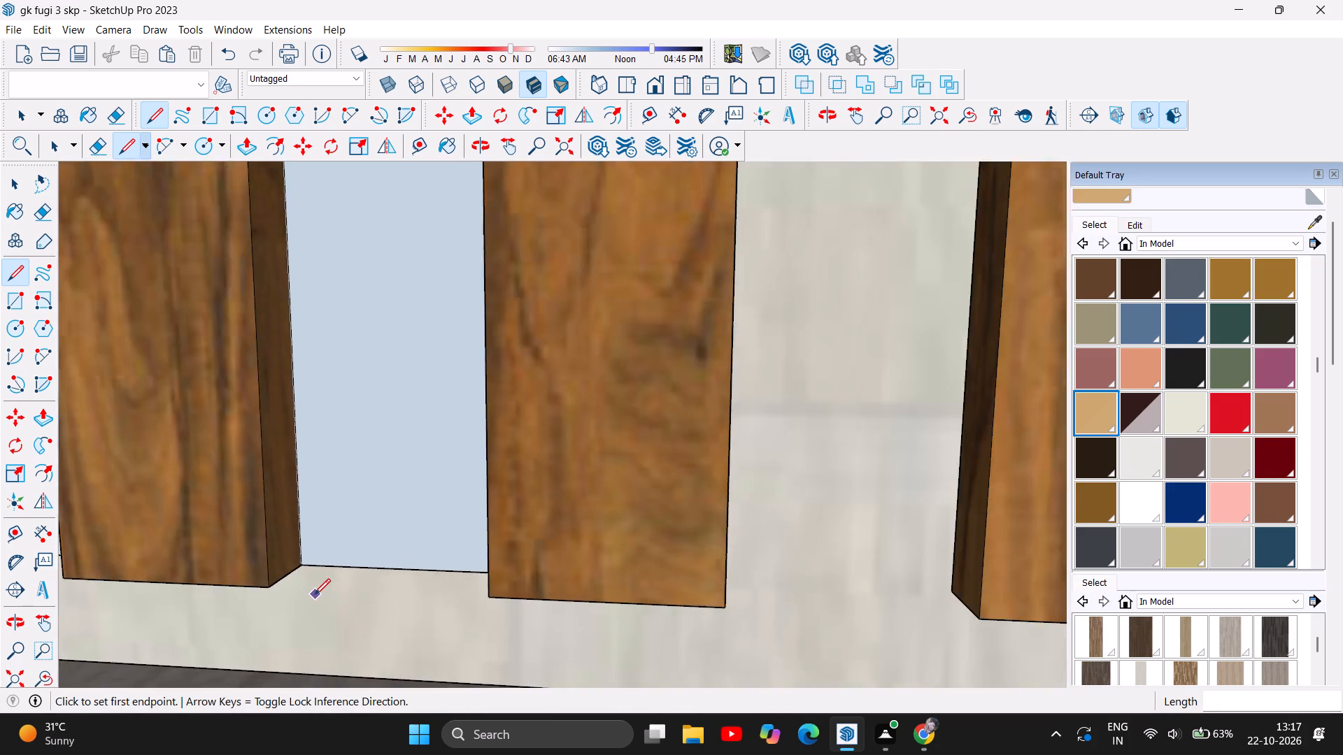
scroll(314, 595, "down", 3)
scroll(607, 573, "up", 5)
scroll(561, 618, "up", 6)
scroll(503, 640, "up", 1)
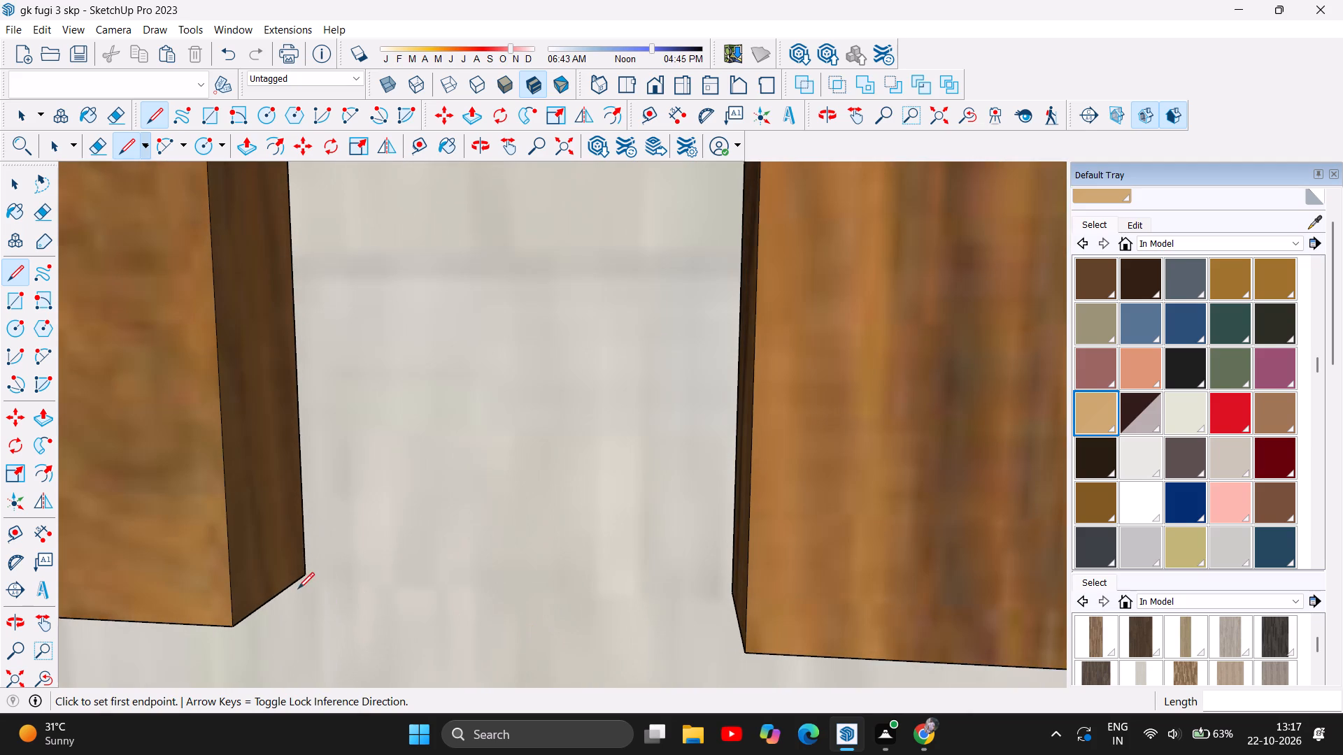
left_click(307, 574)
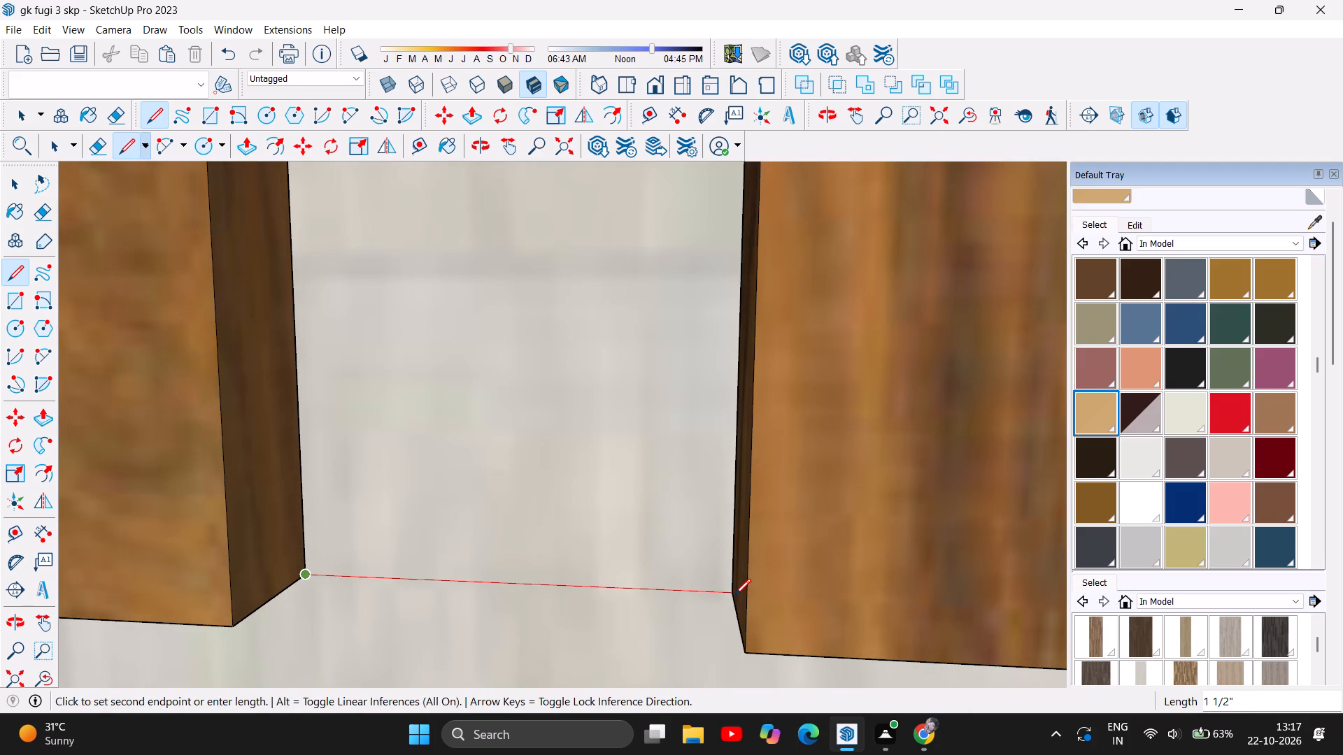
left_click(735, 594)
Close the bottom of the gap between the sixth and seventh long slats with a line joining their rear lower corners.
scroll(377, 605, "down", 19)
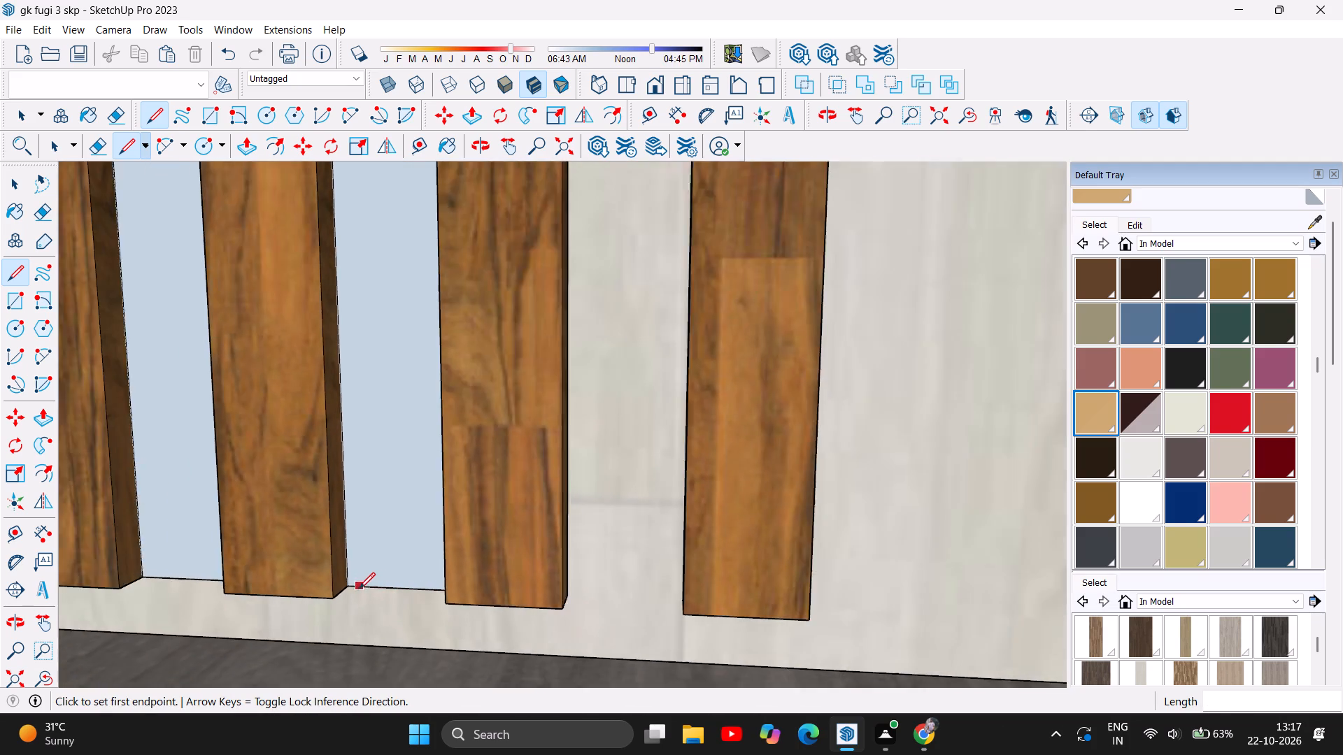
scroll(658, 601, "up", 5)
scroll(512, 608, "up", 9)
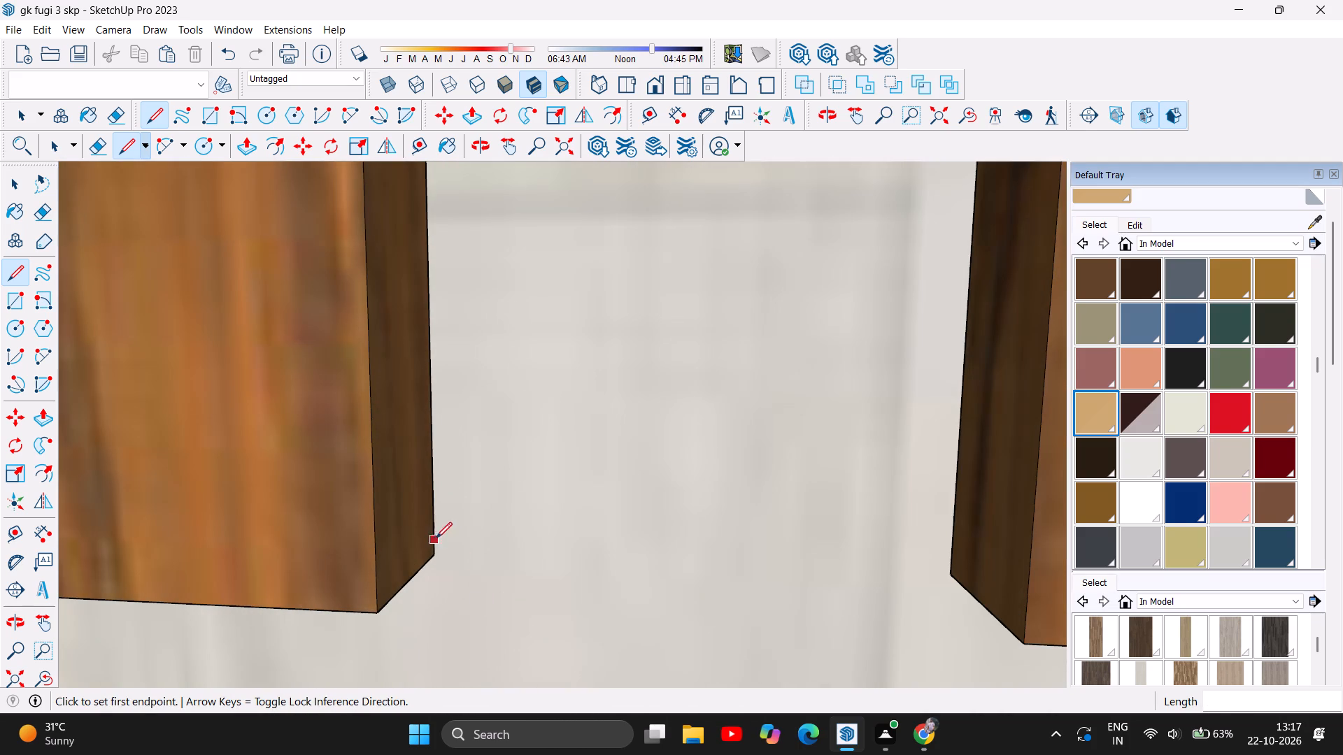
left_click(437, 555)
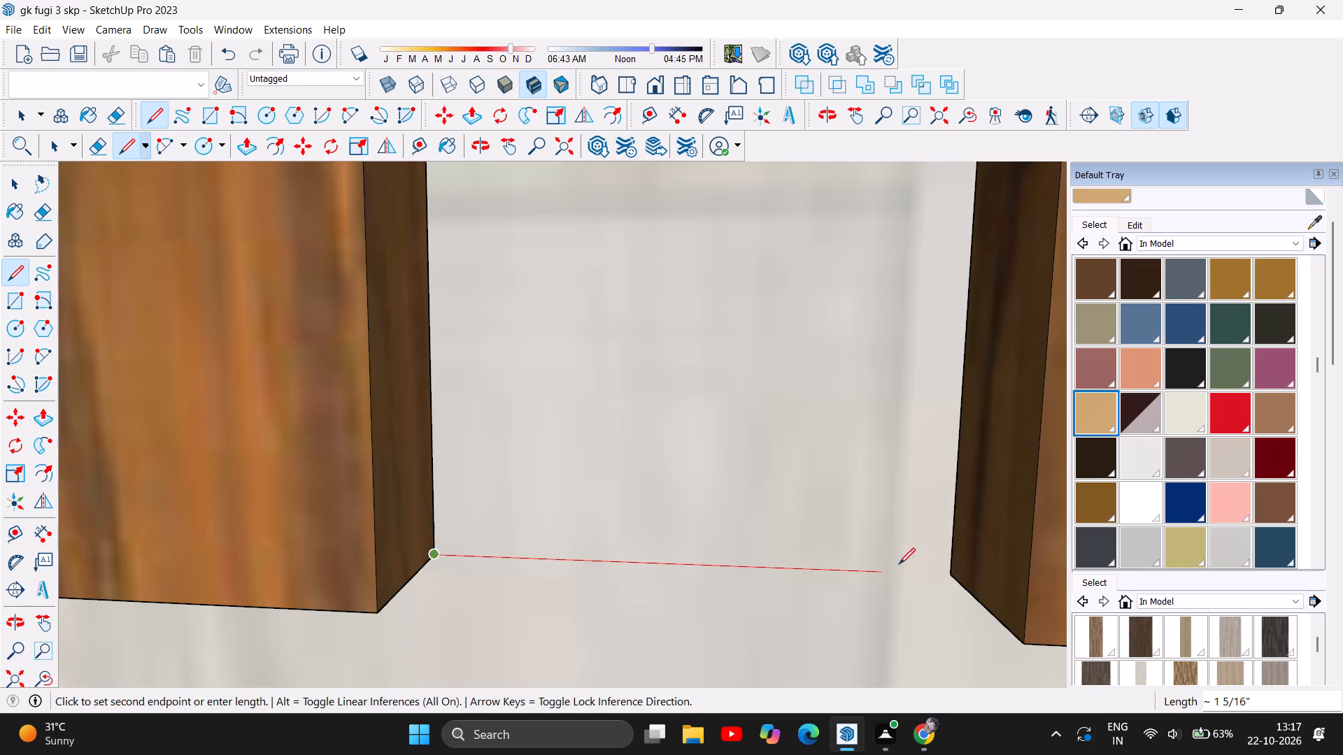
left_click(950, 572)
Draw a line about 1 1/2" long from the first short slat's rear lower corner across to the last long slat.
scroll(504, 582, "down", 6)
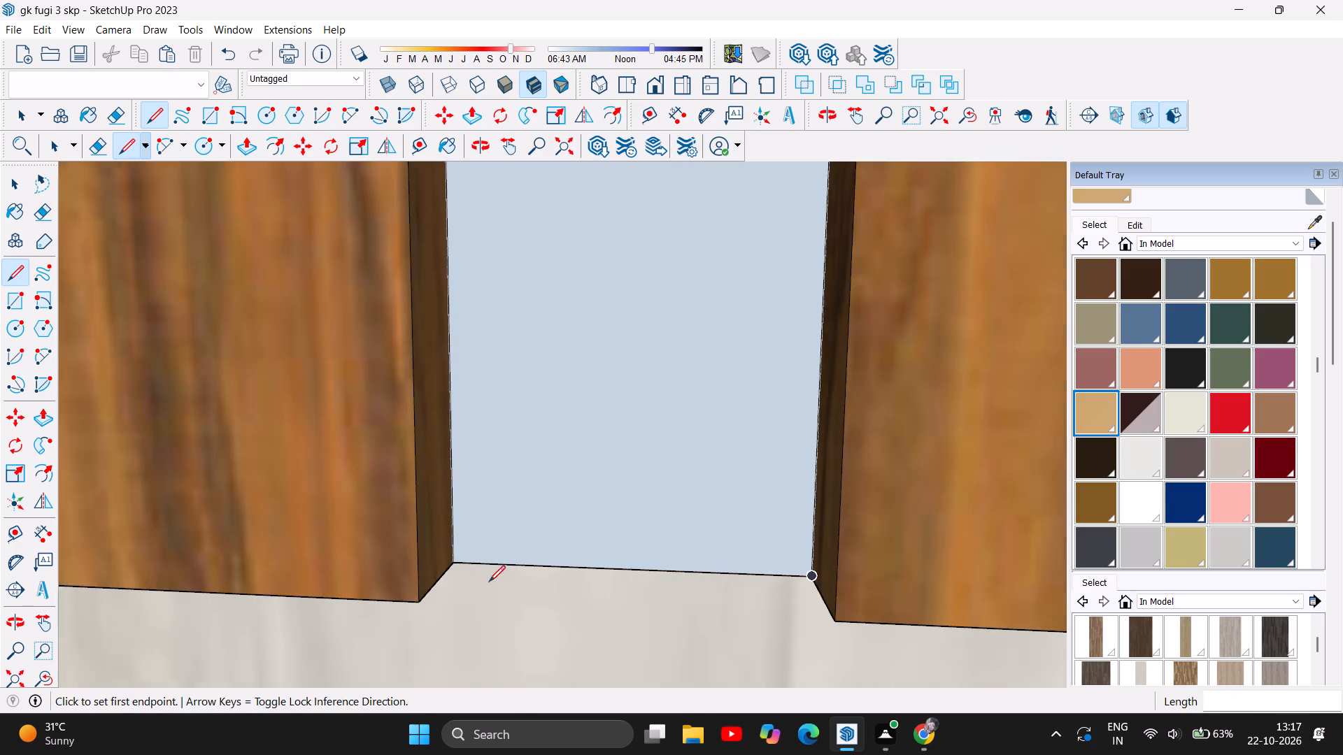
scroll(447, 584, "down", 18)
scroll(880, 619, "down", 6)
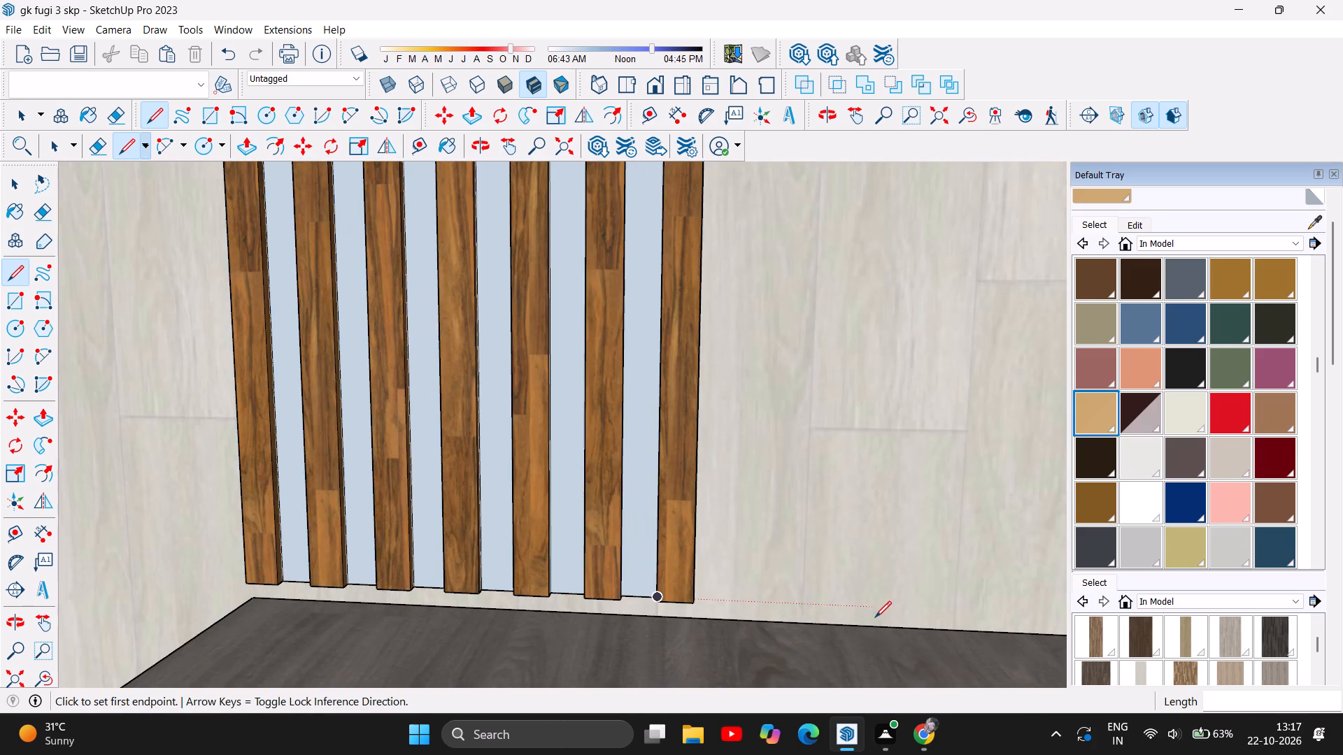
scroll(842, 606, "down", 6)
scroll(698, 636, "down", 18)
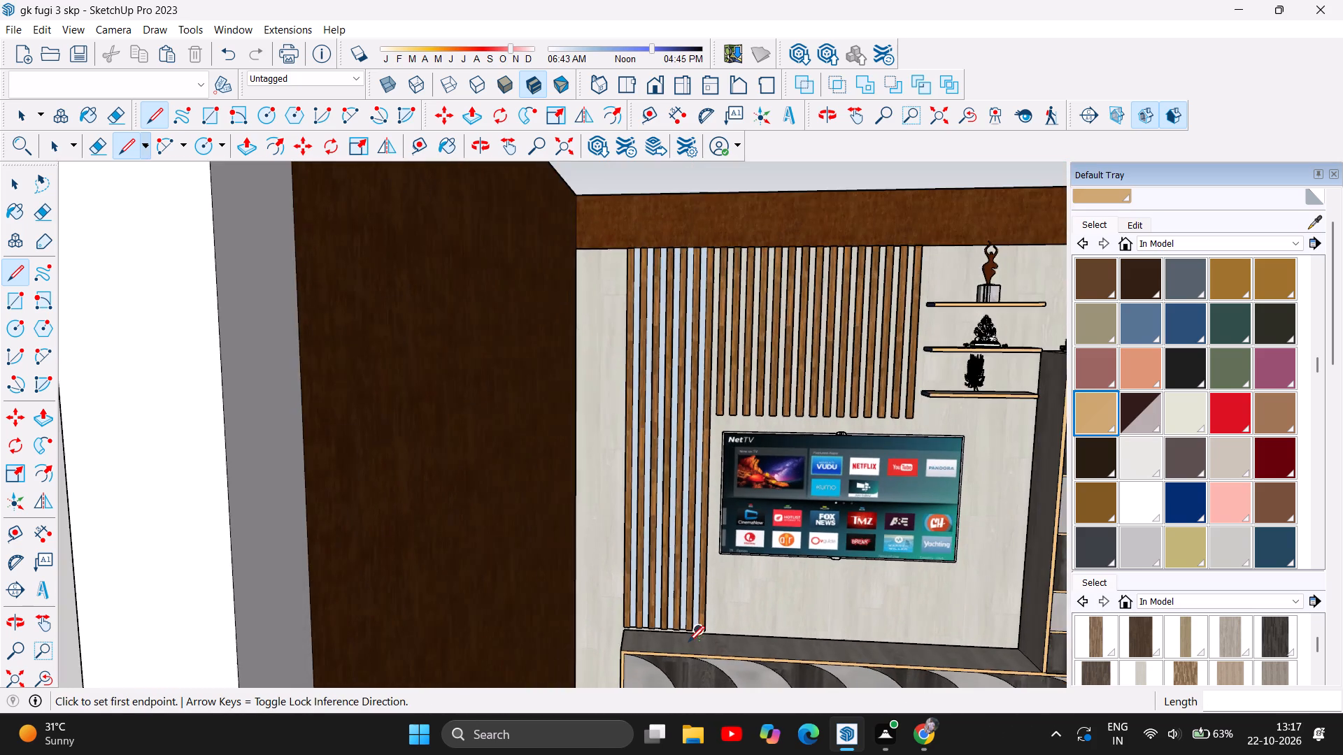
scroll(736, 362, "up", 6)
scroll(685, 421, "up", 7)
scroll(699, 494, "up", 12)
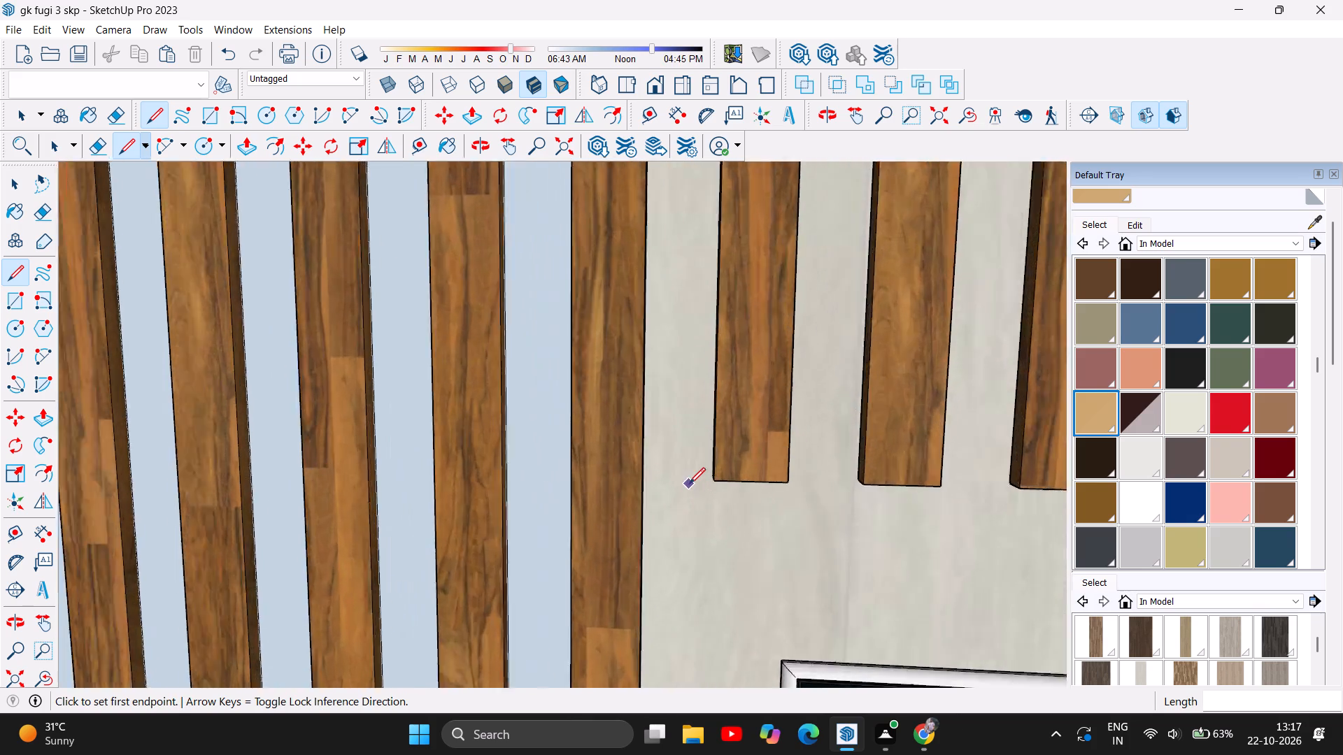
scroll(689, 484, "up", 9)
scroll(624, 461, "up", 4)
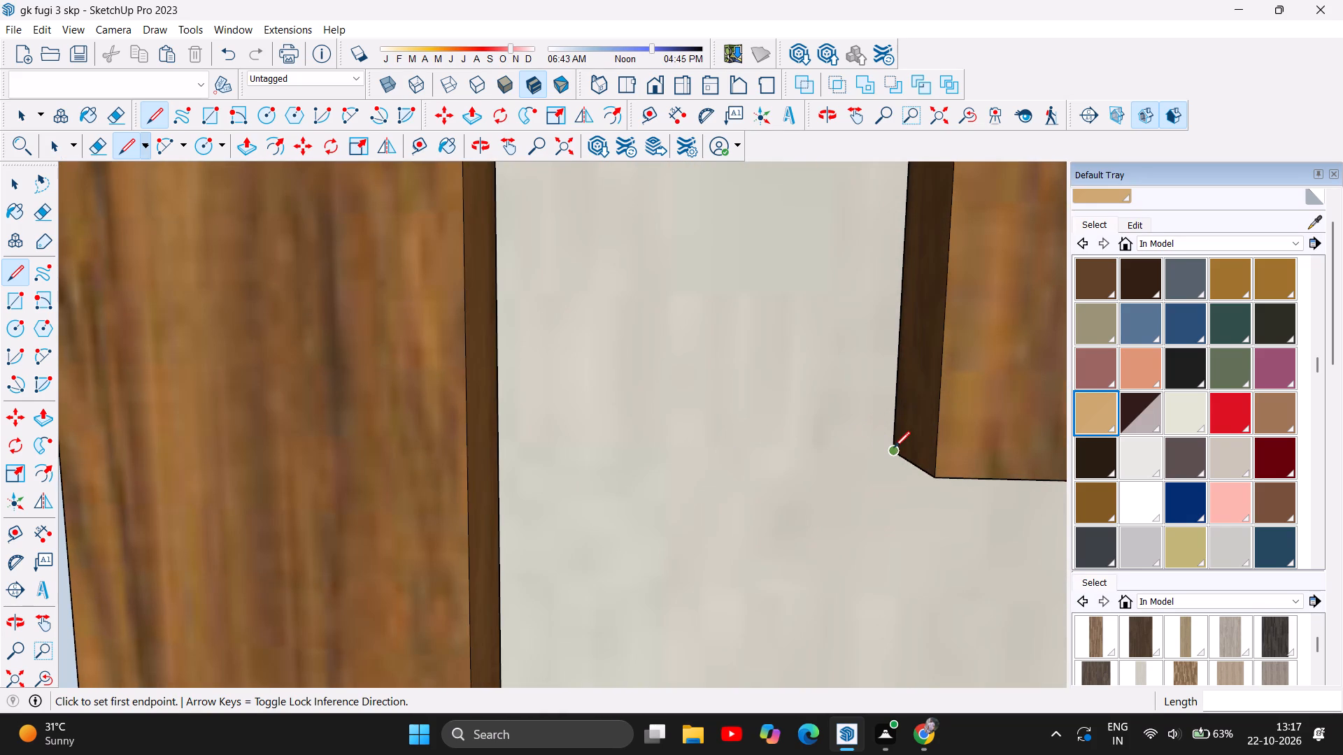
left_click(895, 454)
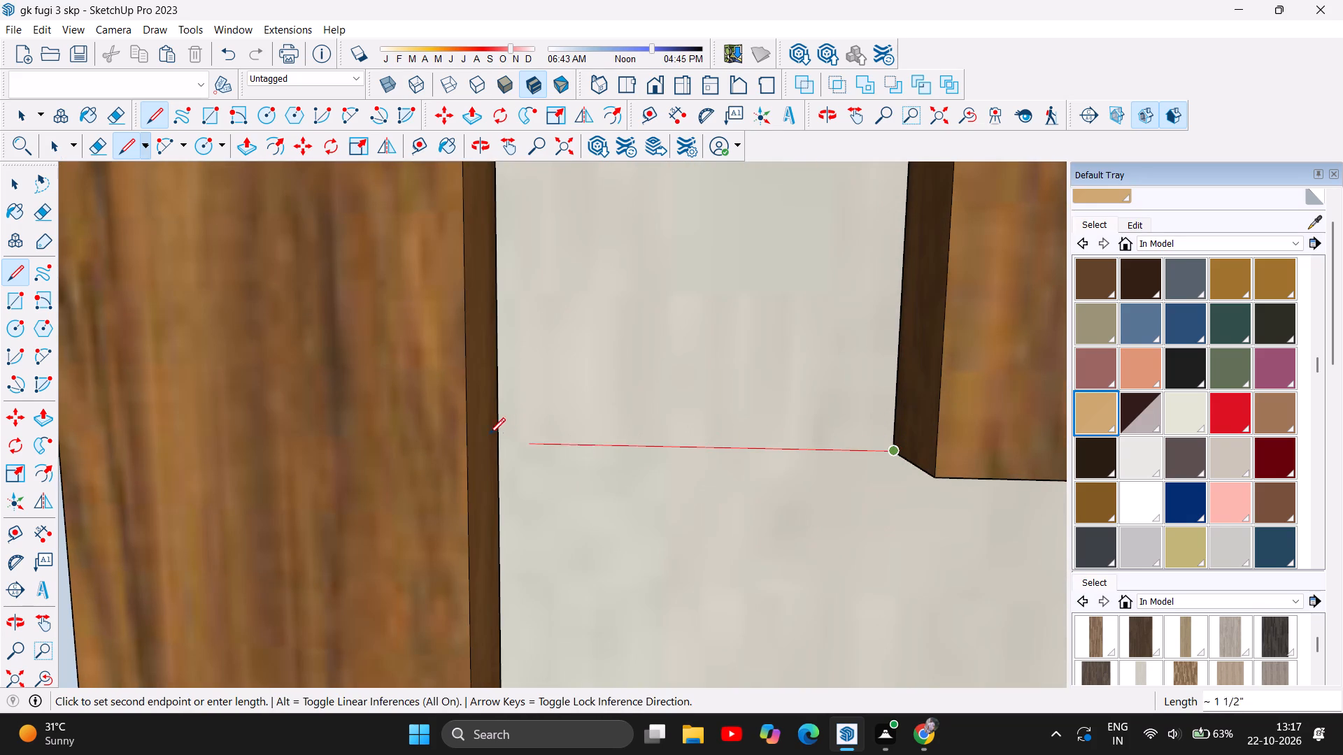
left_click(497, 447)
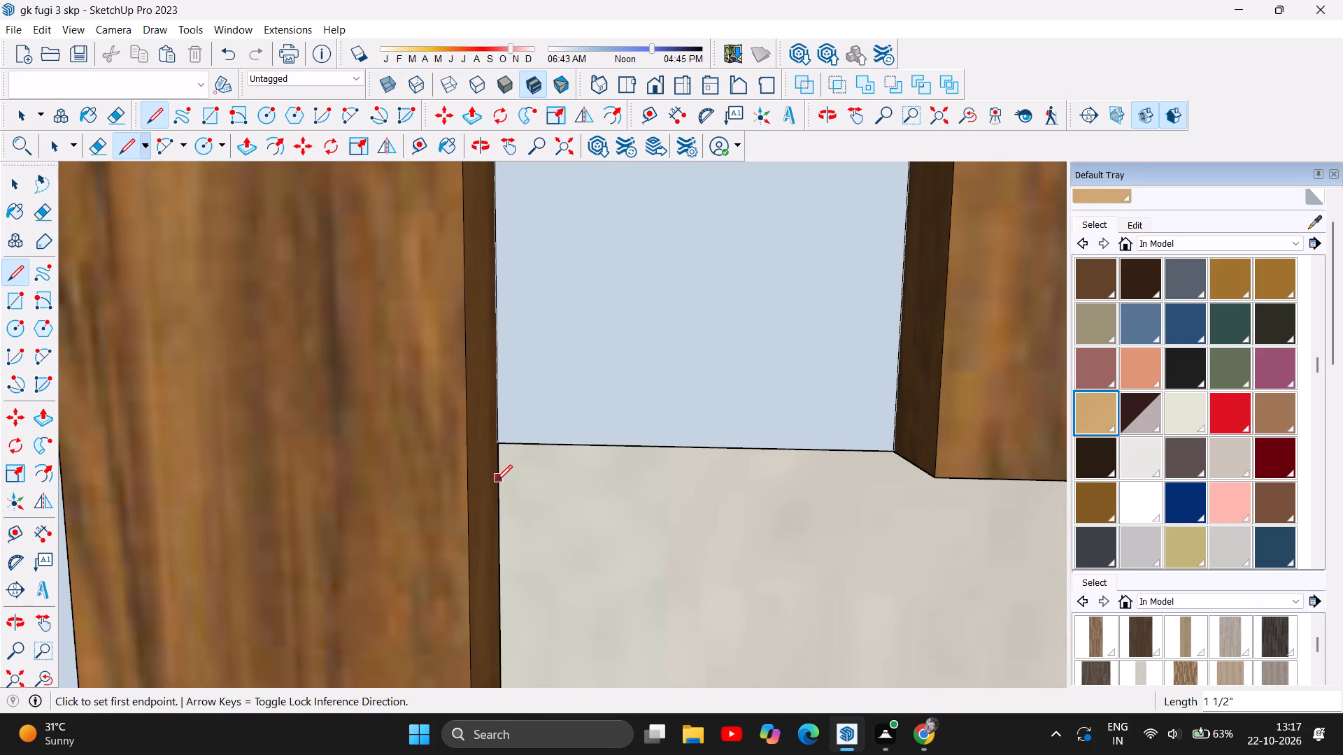
Draw a line about 1 1/2" long closing the bottom of the gap between the first and second short slats above the TV.
scroll(492, 483, "down", 14)
scroll(485, 485, "down", 7)
scroll(804, 447, "up", 6)
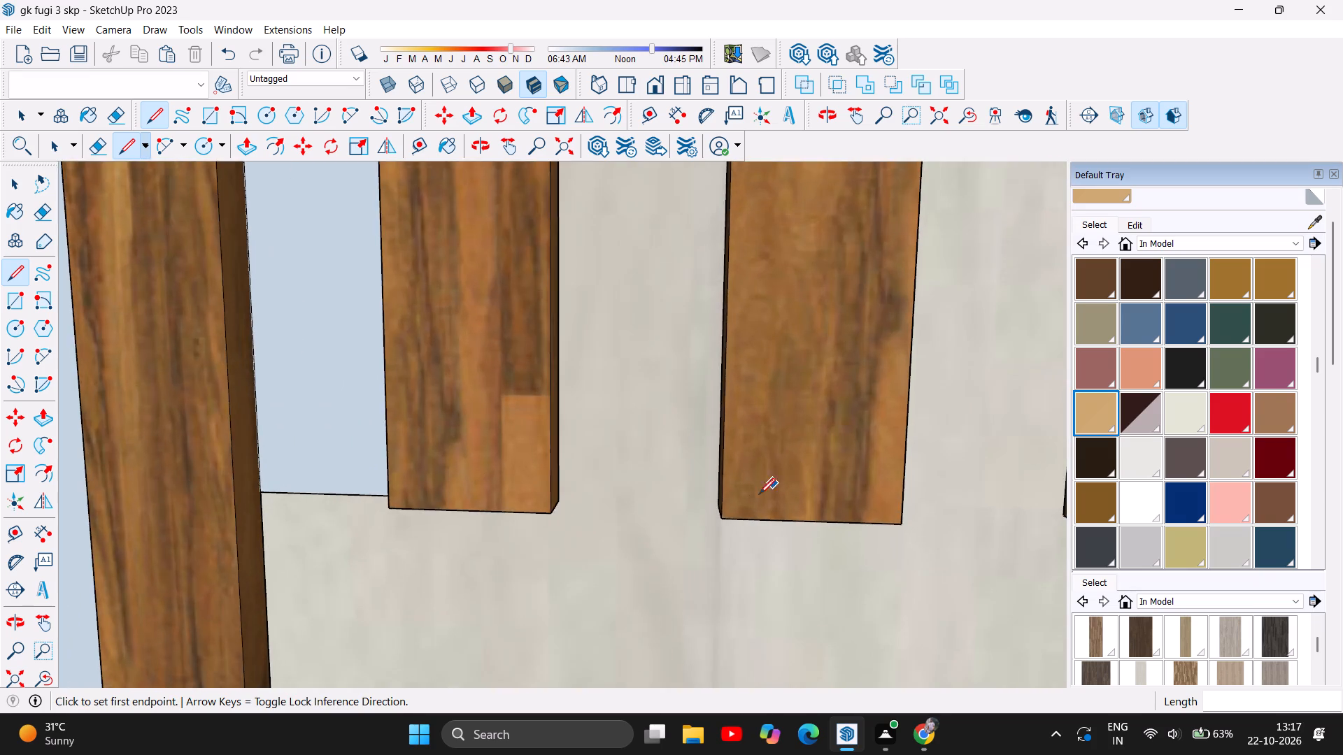
scroll(750, 495, "up", 6)
scroll(442, 515, "up", 3)
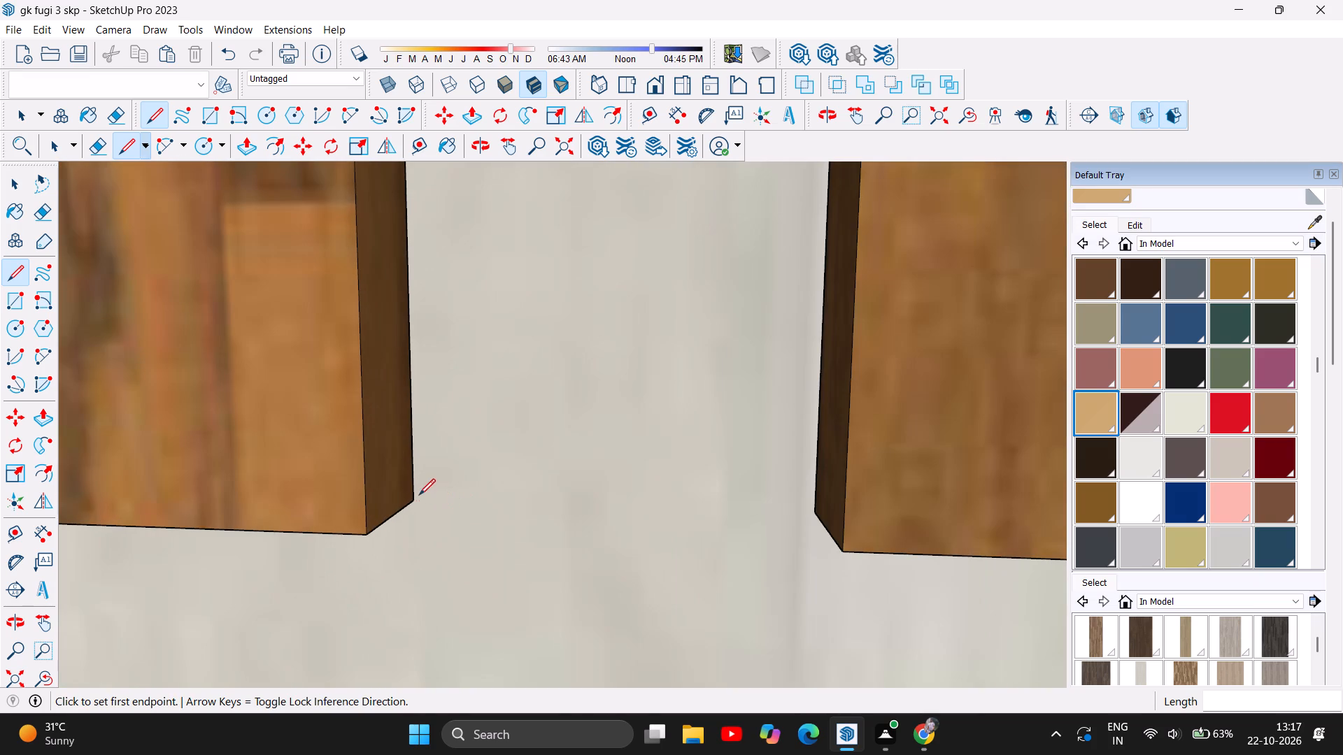
left_click(415, 503)
left_click(813, 511)
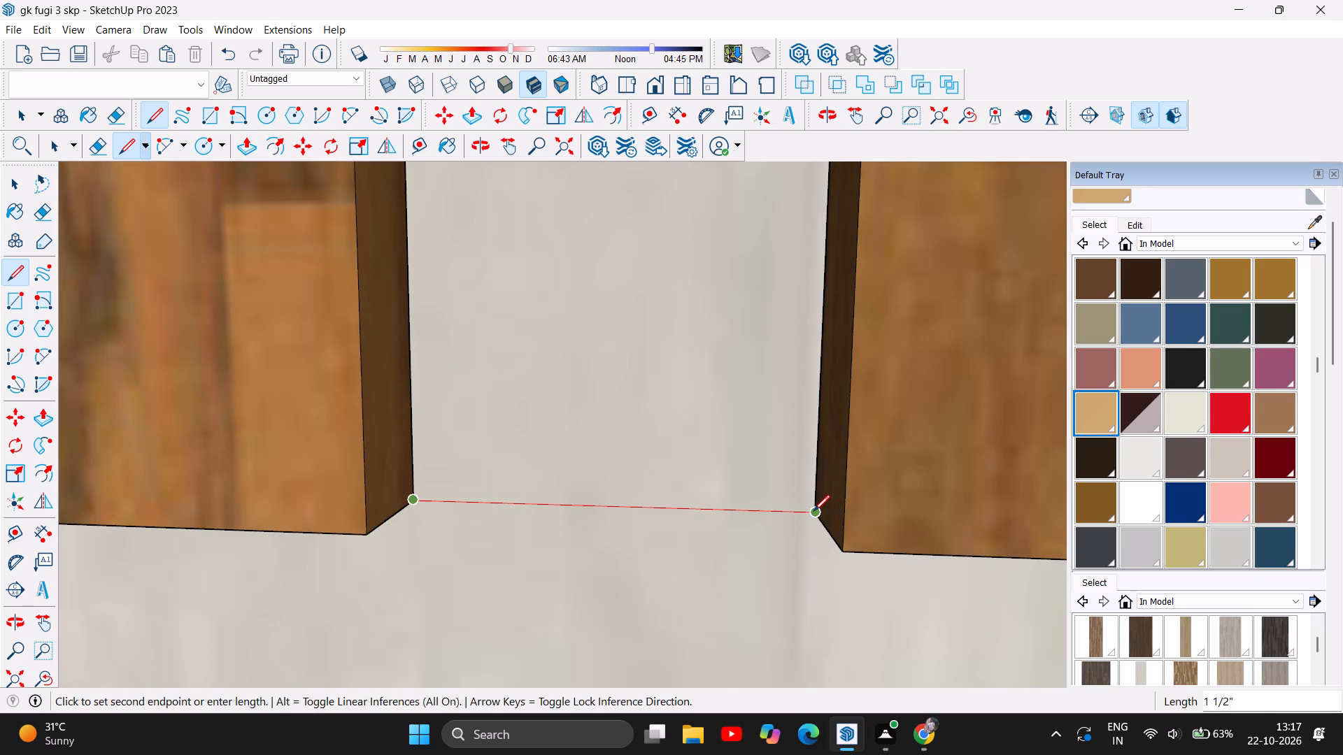
scroll(495, 541, "down", 20)
scroll(495, 541, "down", 2)
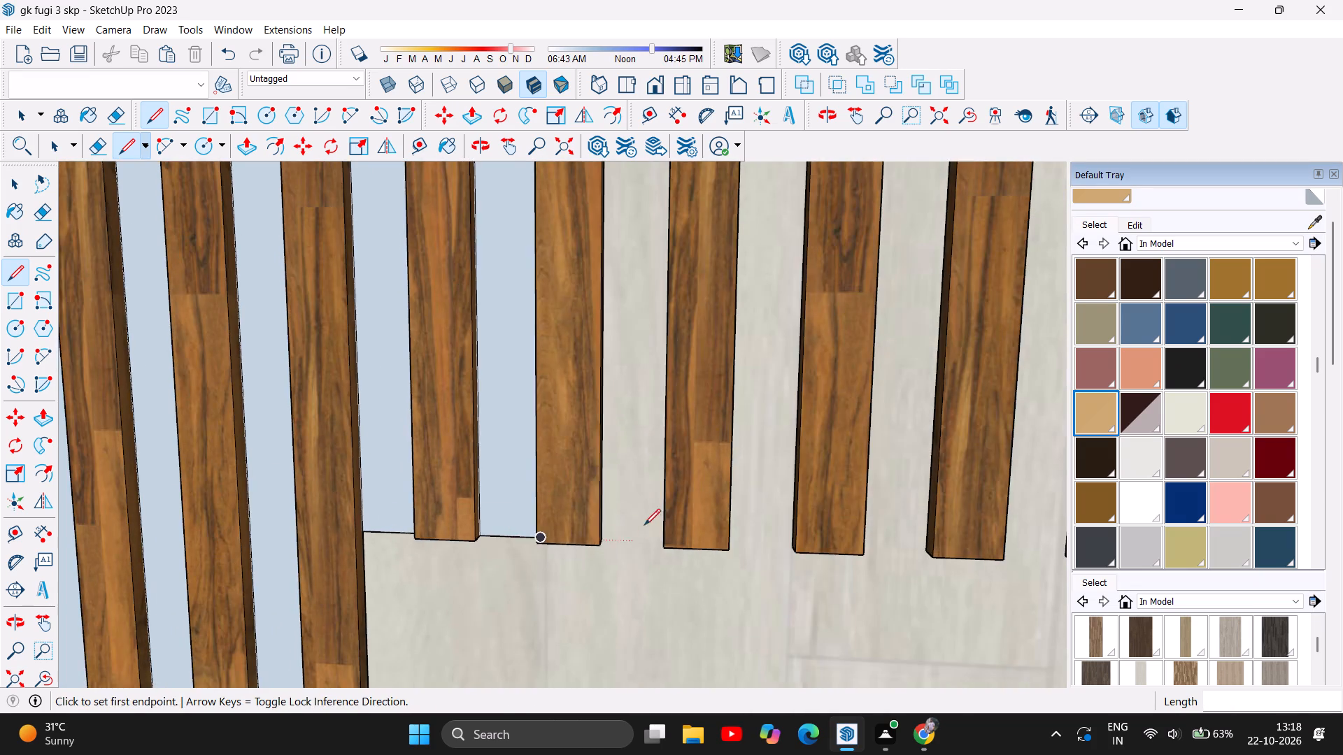
Draw a line about 1 1/2" long closing the bottom of the gap between the second and third short slats above the TV.
scroll(656, 519, "up", 7)
scroll(613, 570, "up", 3)
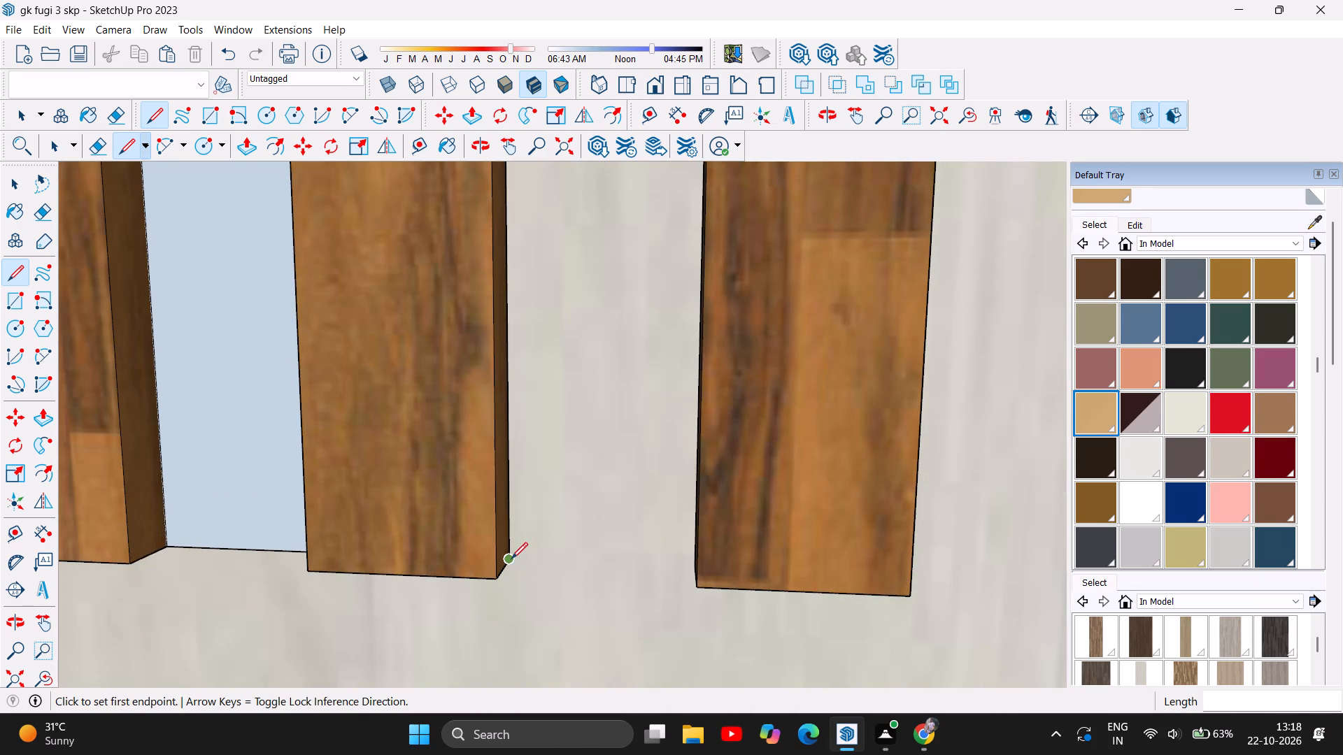
left_click(511, 559)
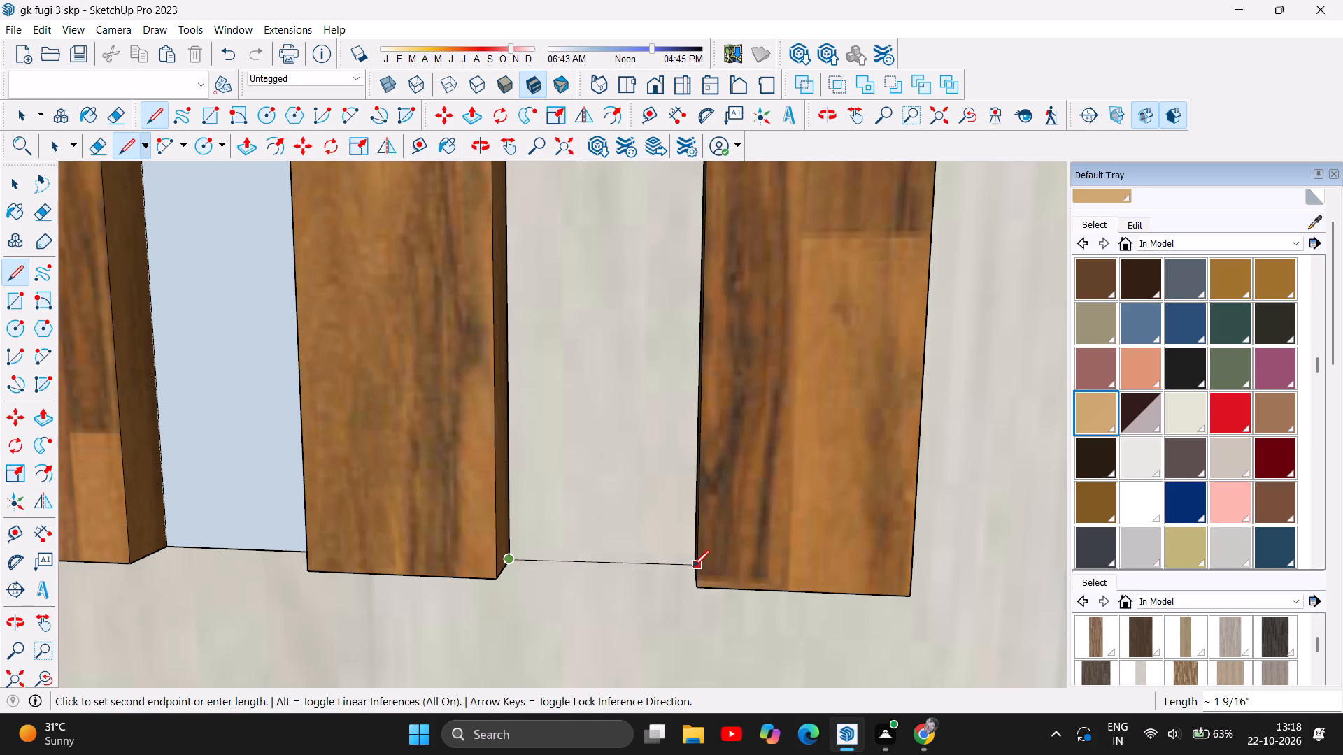
scroll(678, 576, "up", 6)
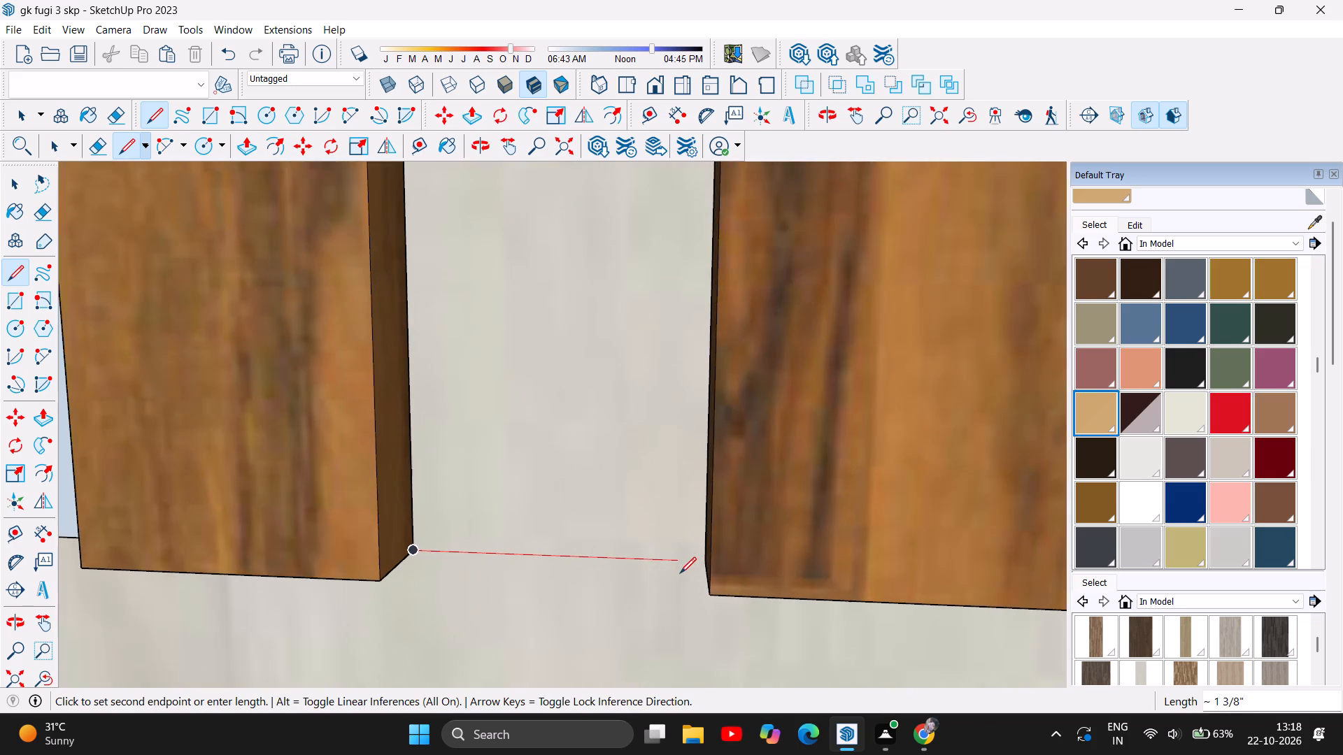
left_click(706, 560)
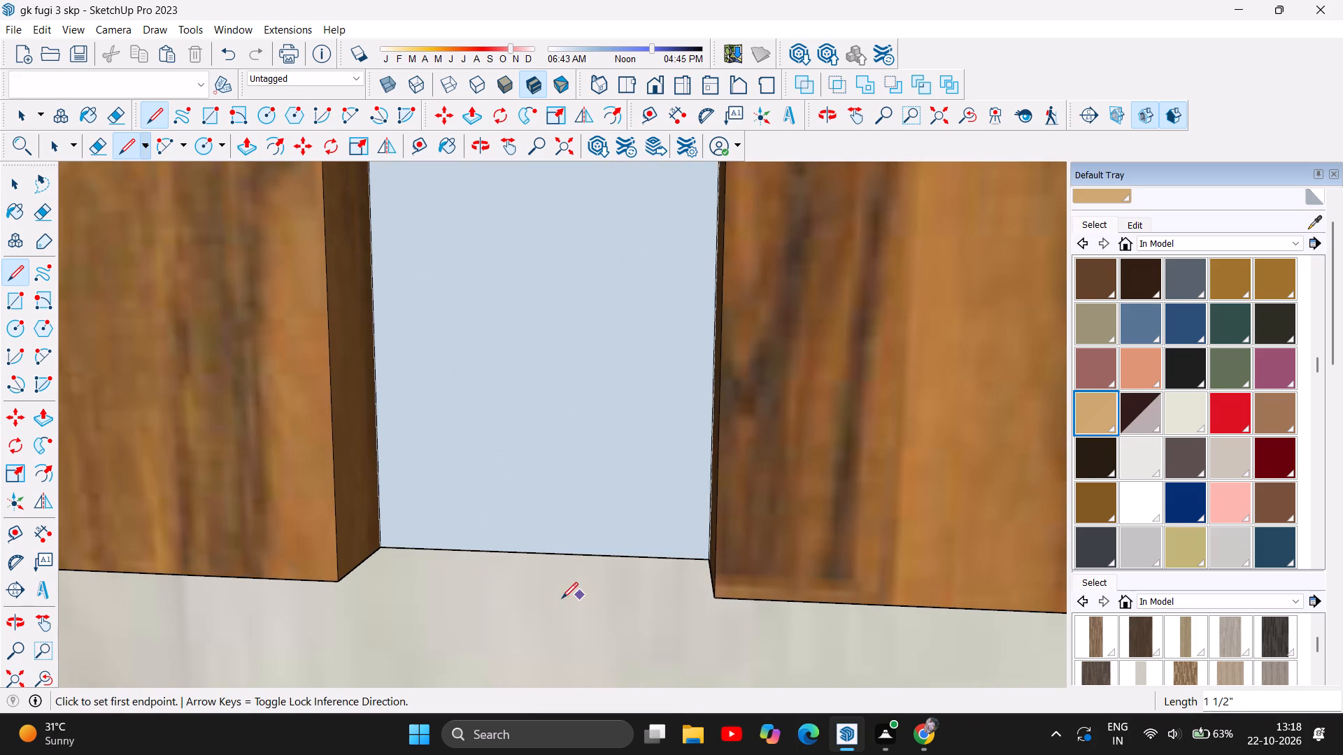
Close the bottom of the gap between the third and fourth short slats with a line joining their rear lower corners.
scroll(541, 600, "down", 7)
scroll(385, 551, "down", 14)
scroll(610, 588, "up", 6)
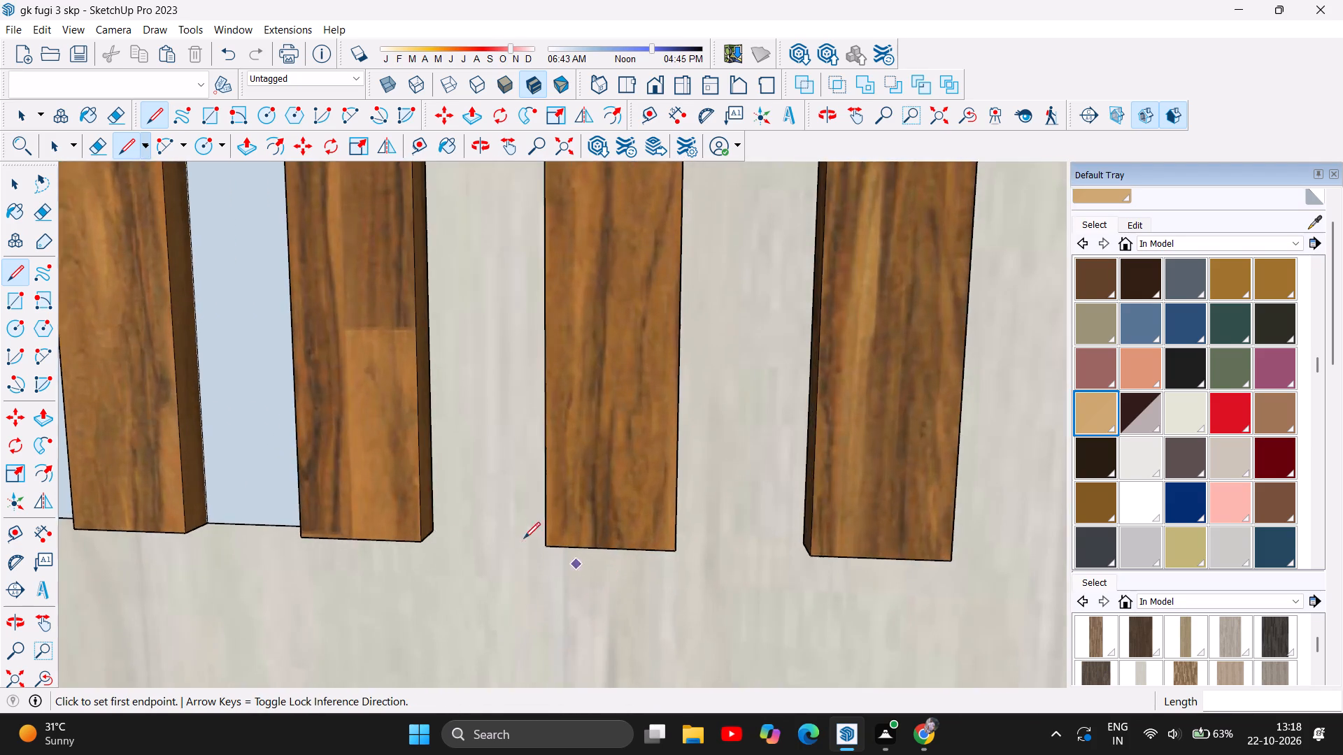
scroll(437, 510, "up", 7)
scroll(487, 531, "down", 1)
scroll(499, 536, "up", 4)
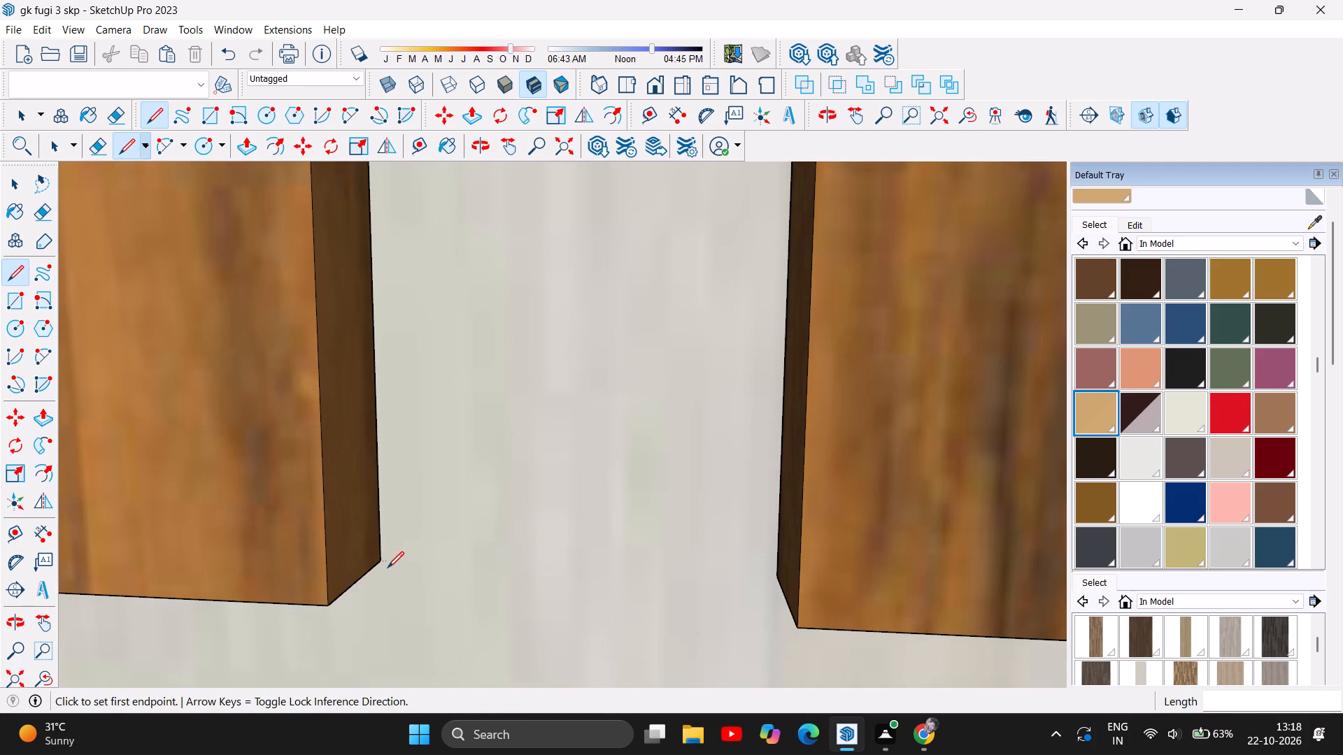
left_click(380, 559)
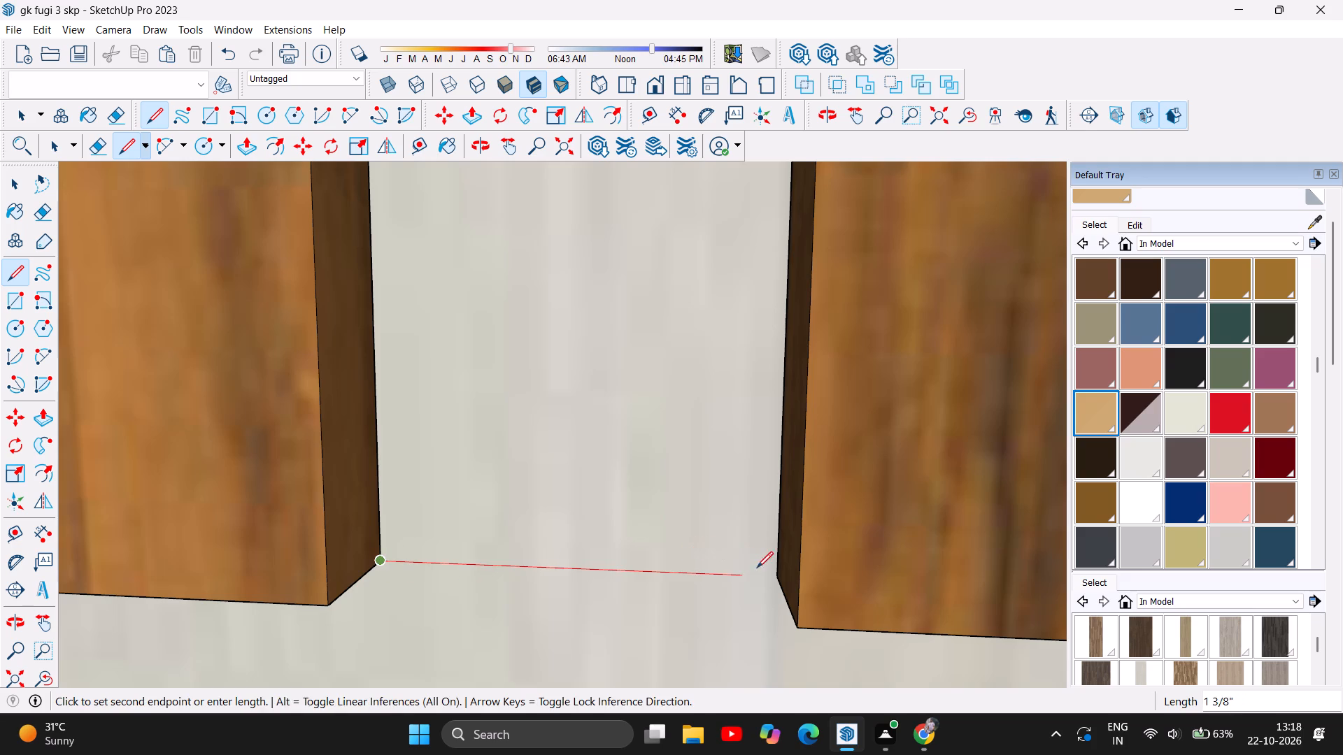
left_click(776, 577)
Draw a line about 1 1/2" long closing the bottom of the gap between the fourth and fifth short slats.
scroll(425, 538, "down", 6)
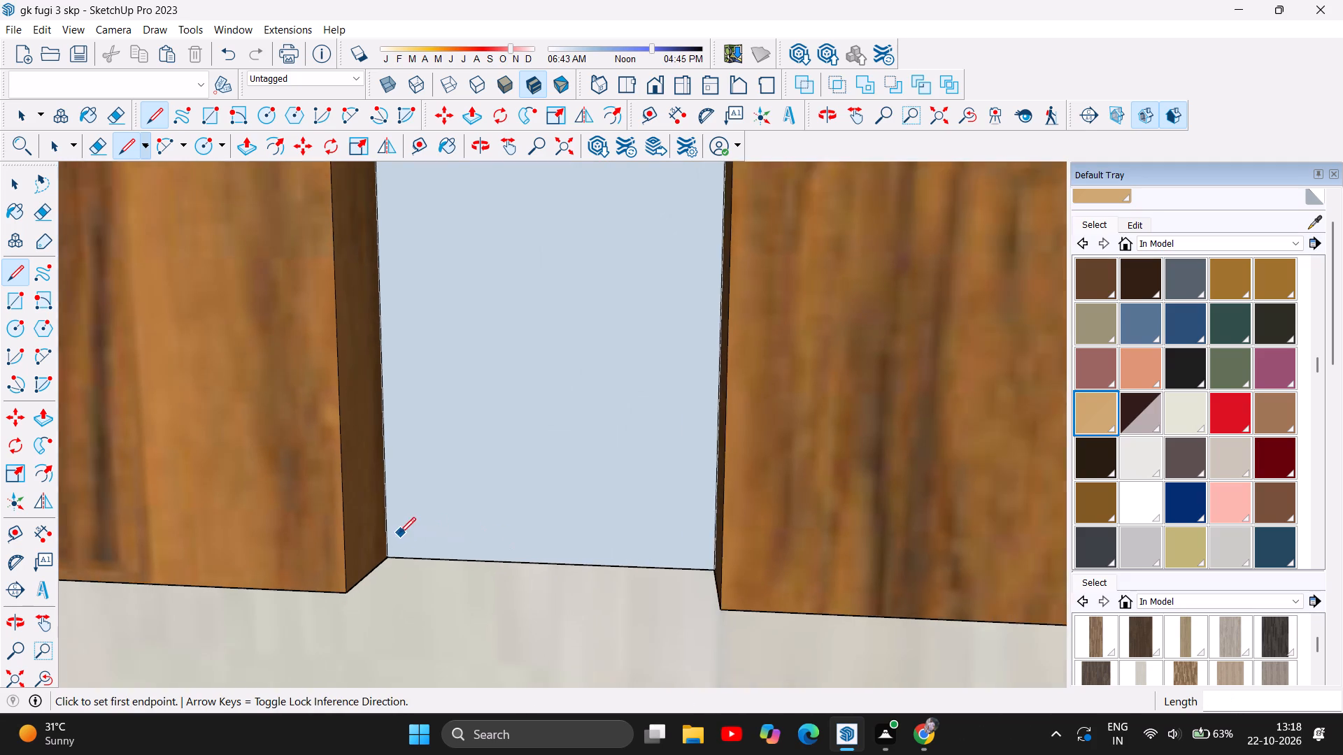
scroll(399, 533, "down", 13)
scroll(593, 529, "up", 11)
scroll(710, 579, "up", 1)
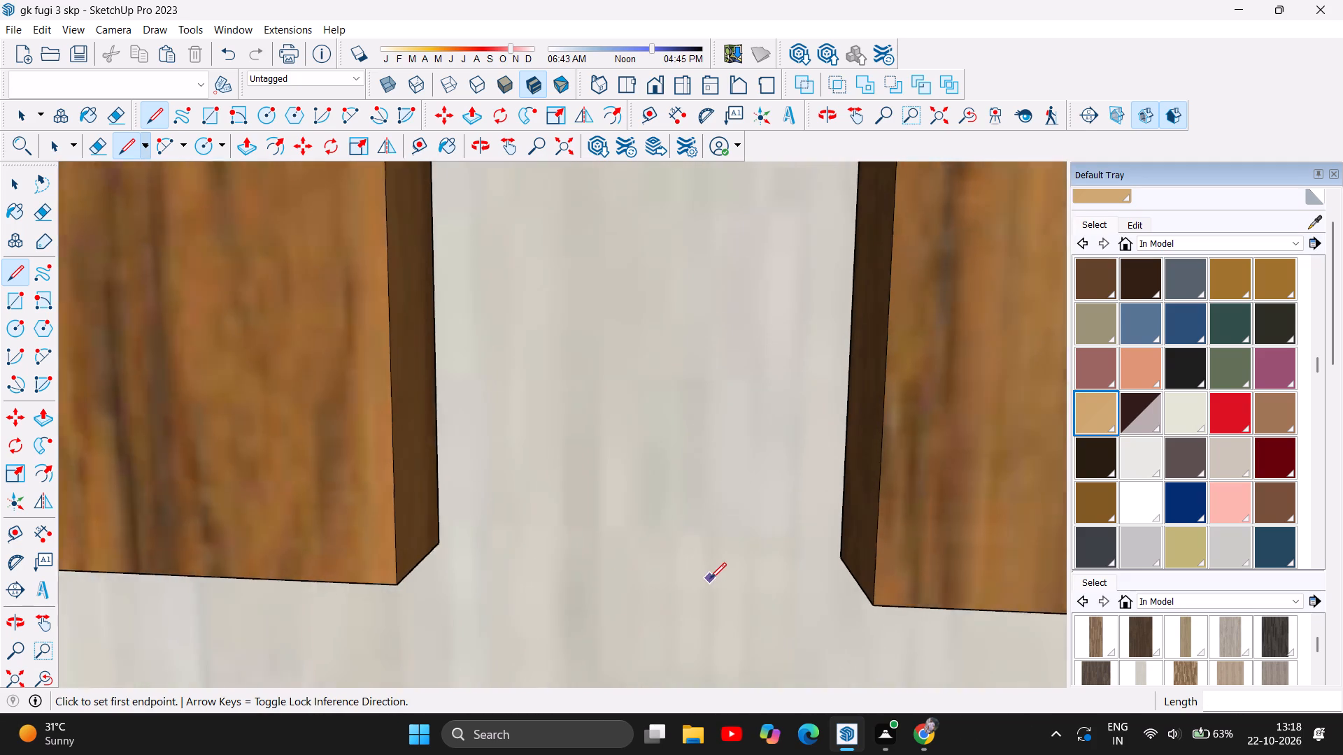
scroll(710, 579, "up", 2)
left_click(364, 533)
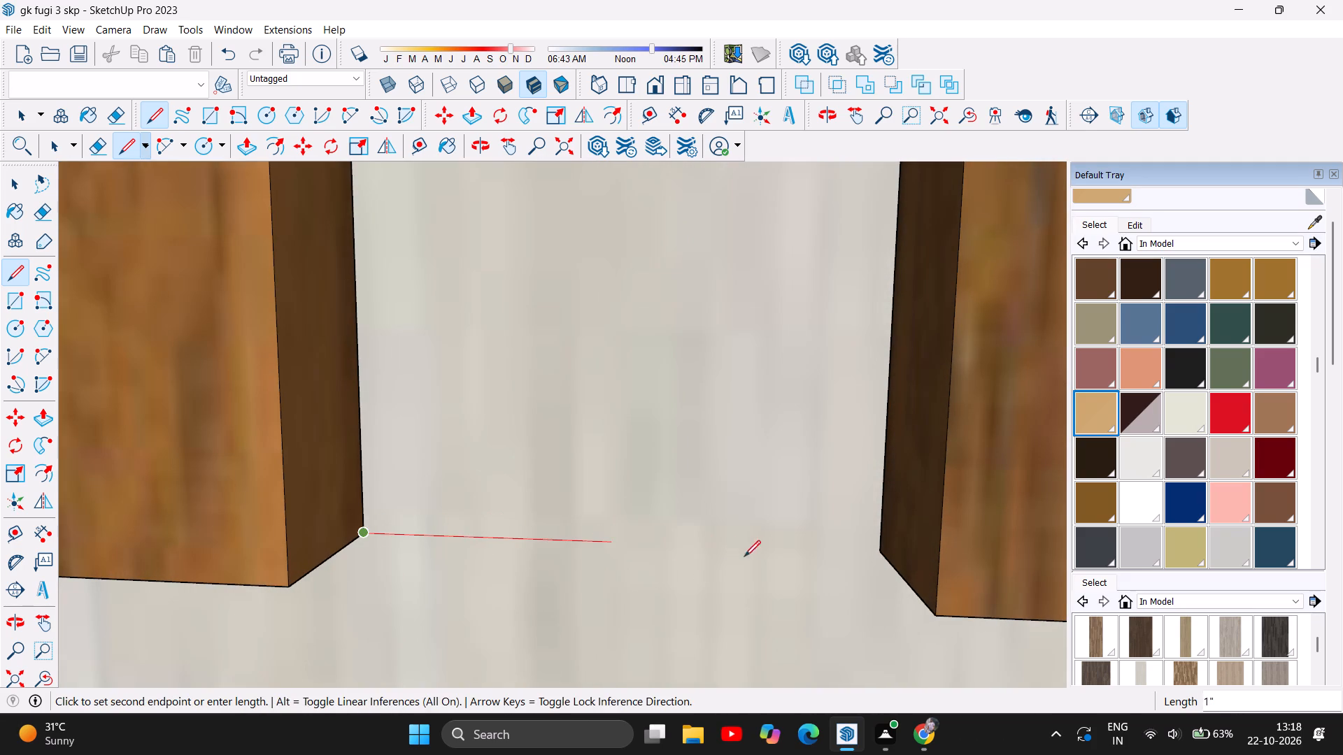
left_click(877, 547)
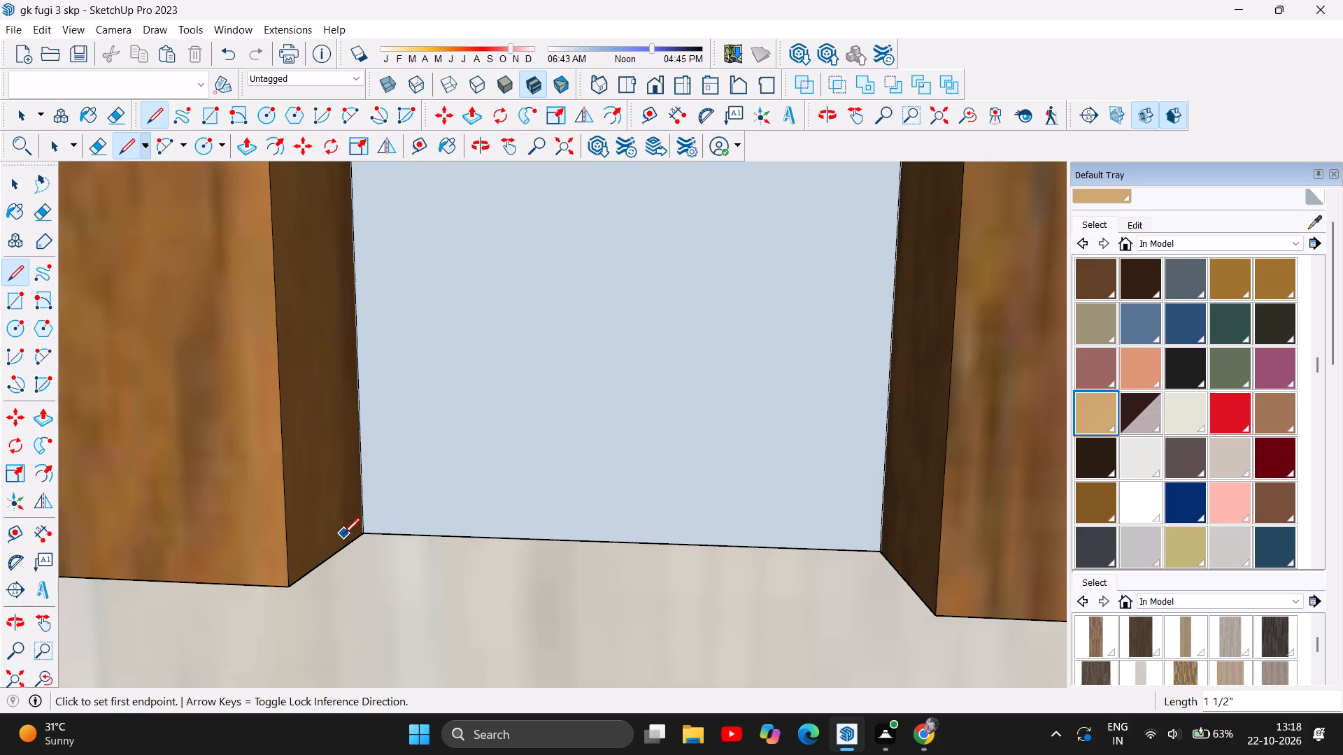
Close the bottom of the gap between the fifth and sixth short slats with a line joining their rear lower corners.
scroll(339, 536, "down", 14)
scroll(308, 552, "down", 12)
scroll(400, 552, "up", 2)
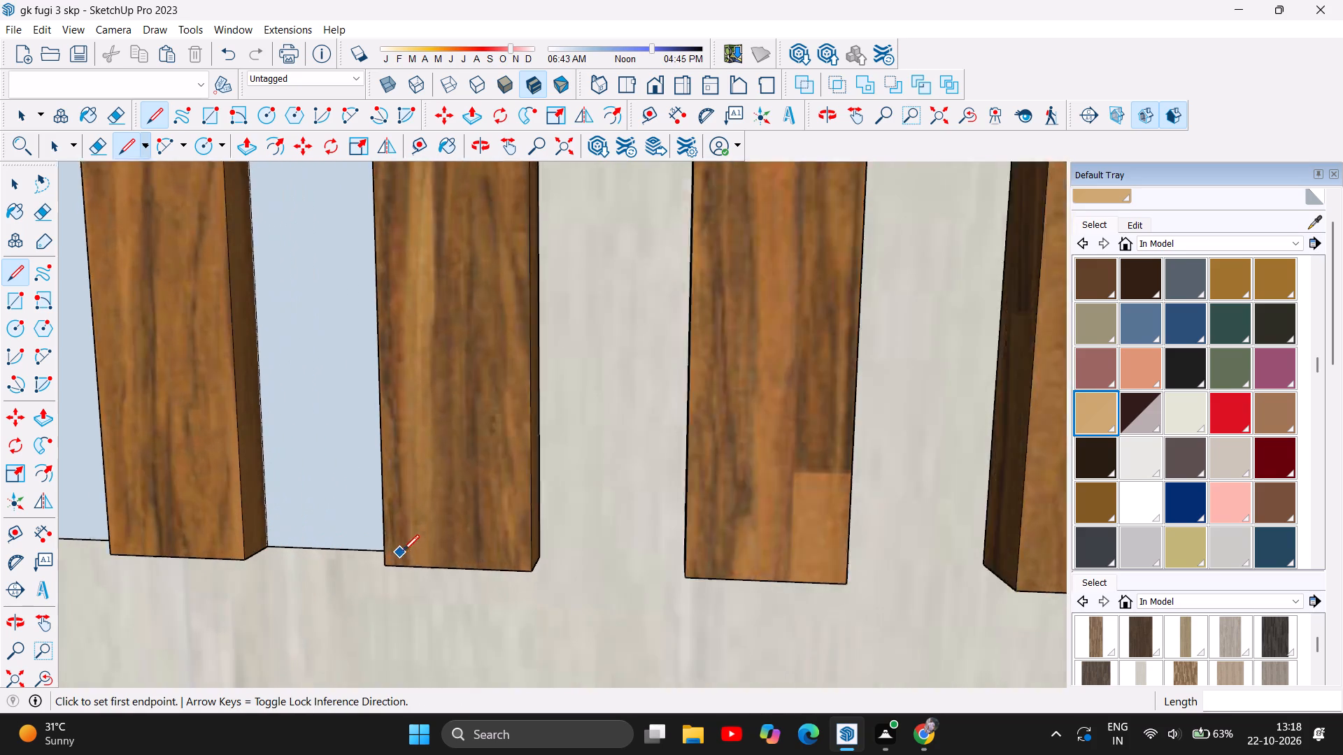
scroll(403, 551, "up", 10)
scroll(645, 563, "up", 4)
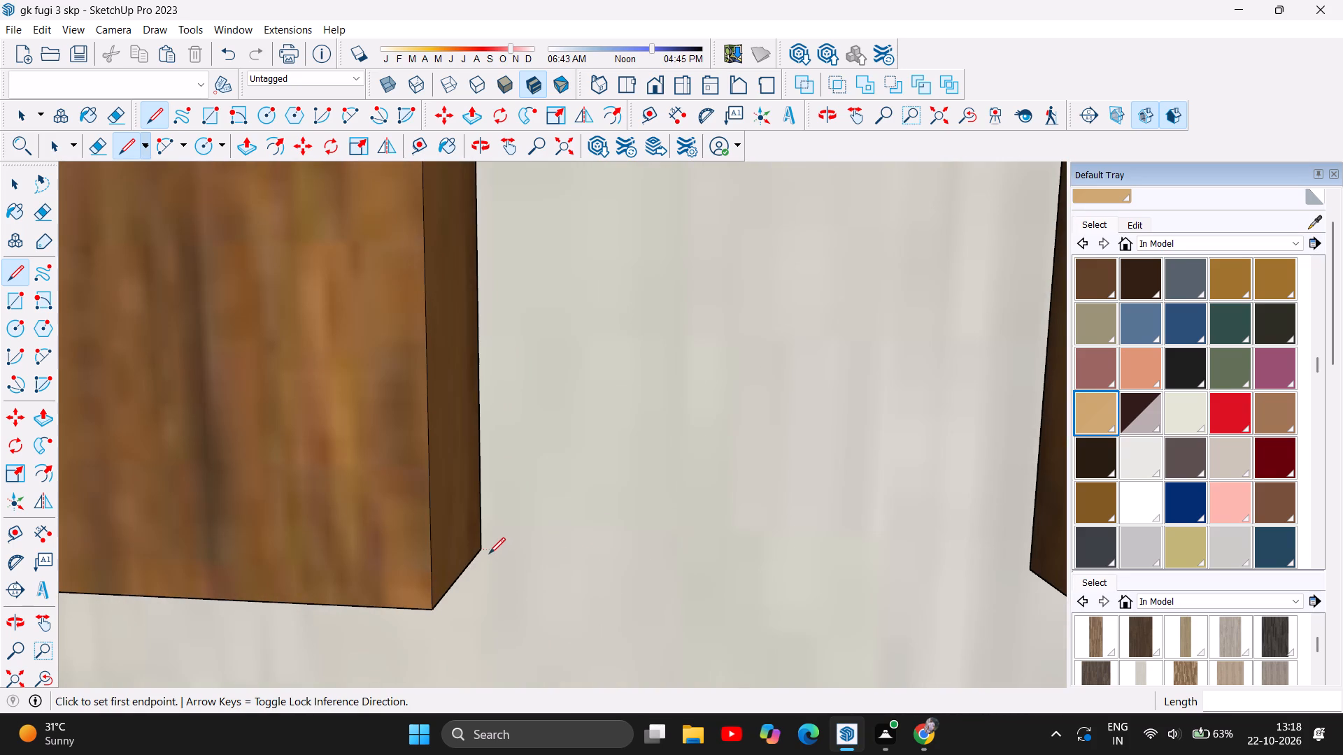
left_click(481, 551)
scroll(495, 550, "down", 5)
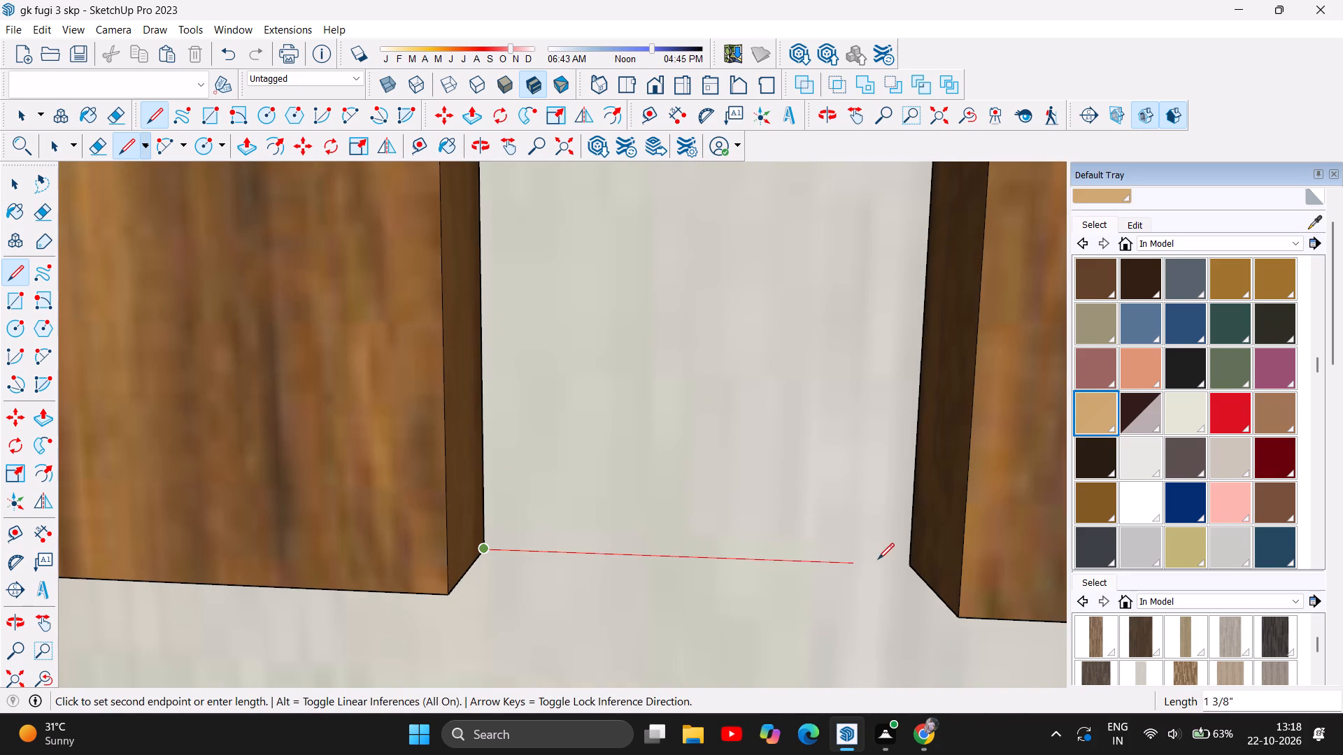
left_click(912, 566)
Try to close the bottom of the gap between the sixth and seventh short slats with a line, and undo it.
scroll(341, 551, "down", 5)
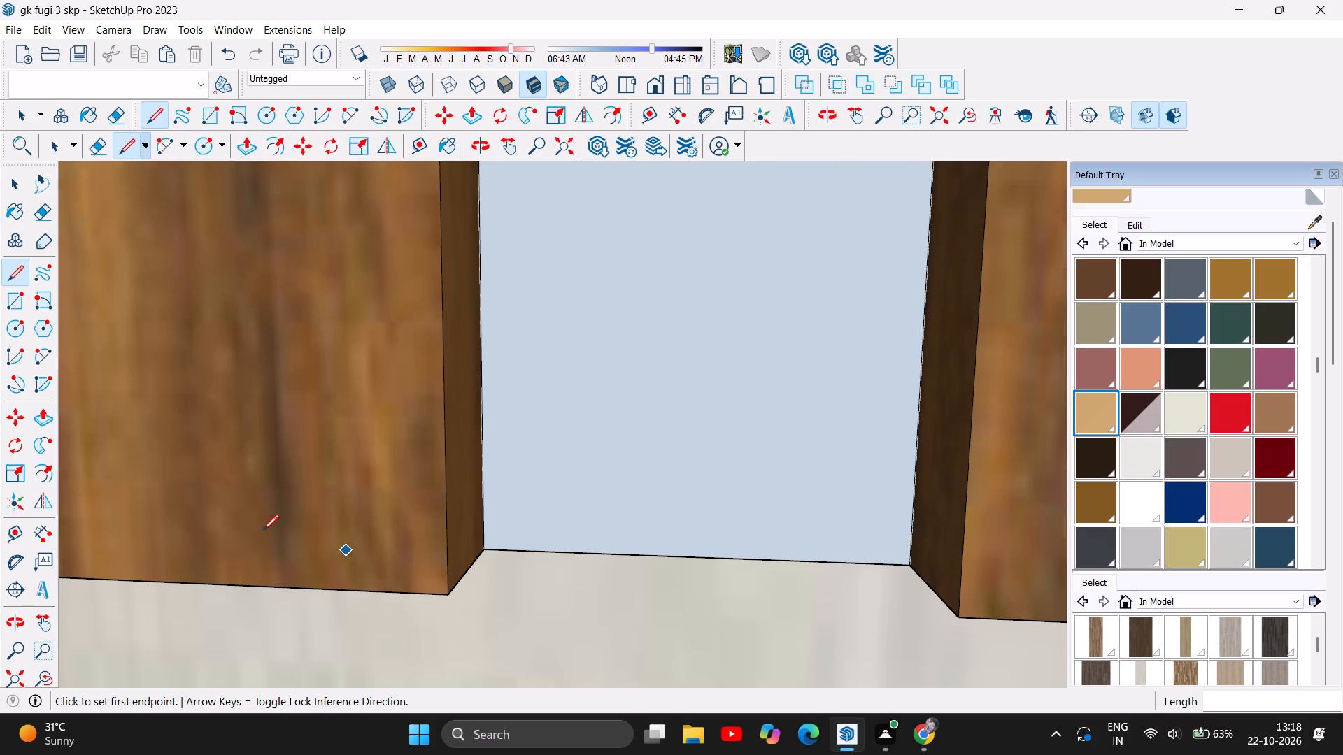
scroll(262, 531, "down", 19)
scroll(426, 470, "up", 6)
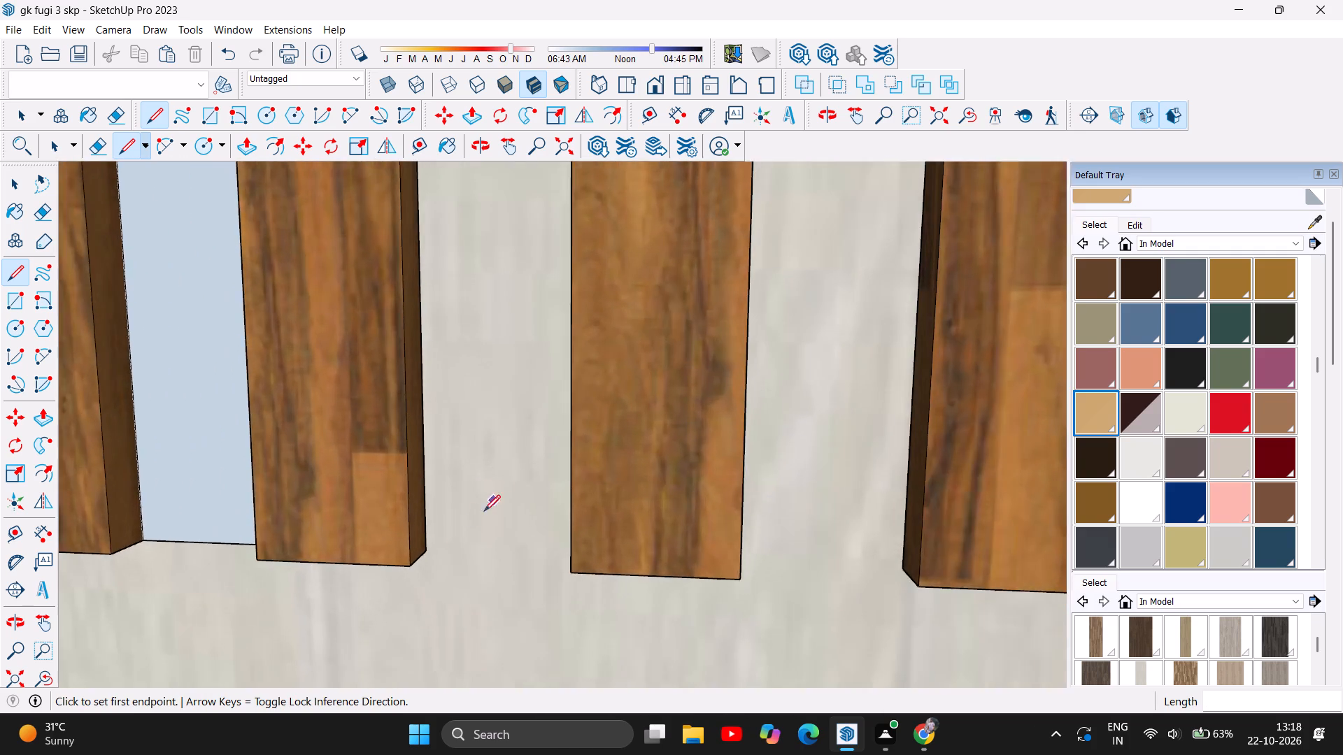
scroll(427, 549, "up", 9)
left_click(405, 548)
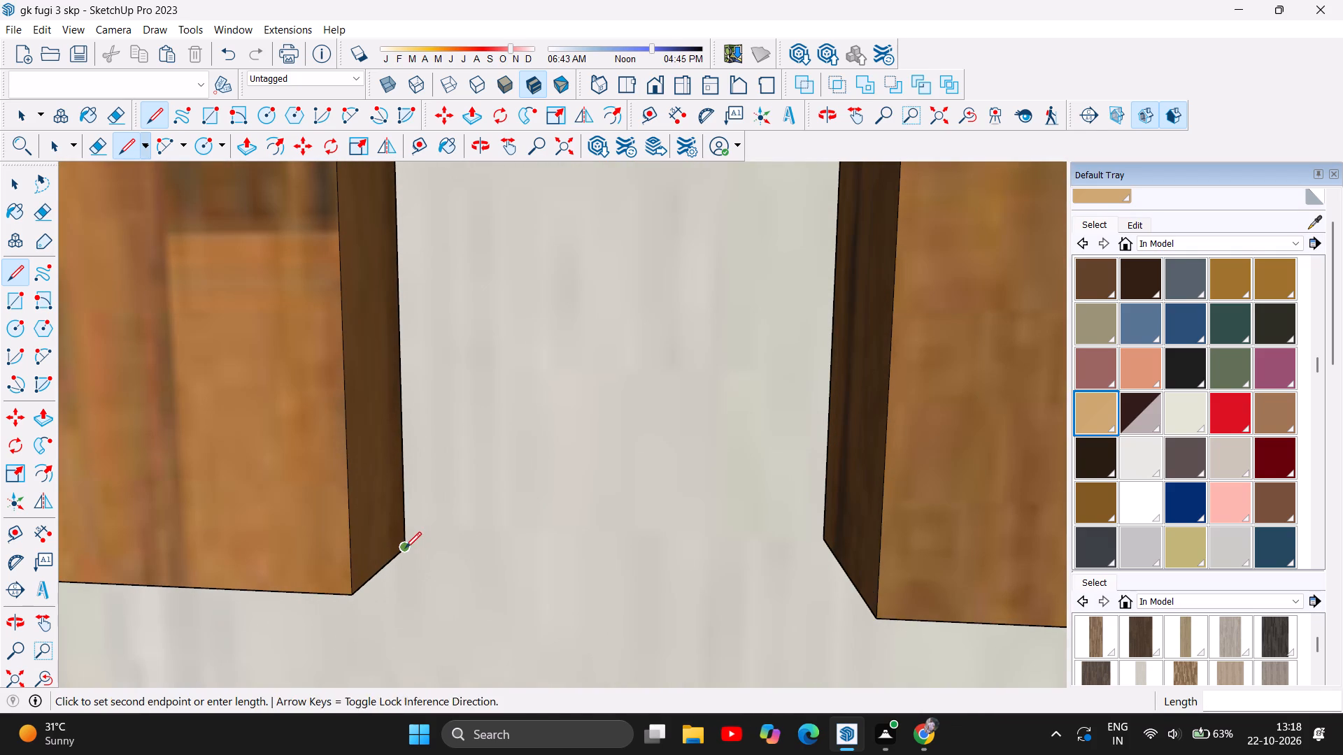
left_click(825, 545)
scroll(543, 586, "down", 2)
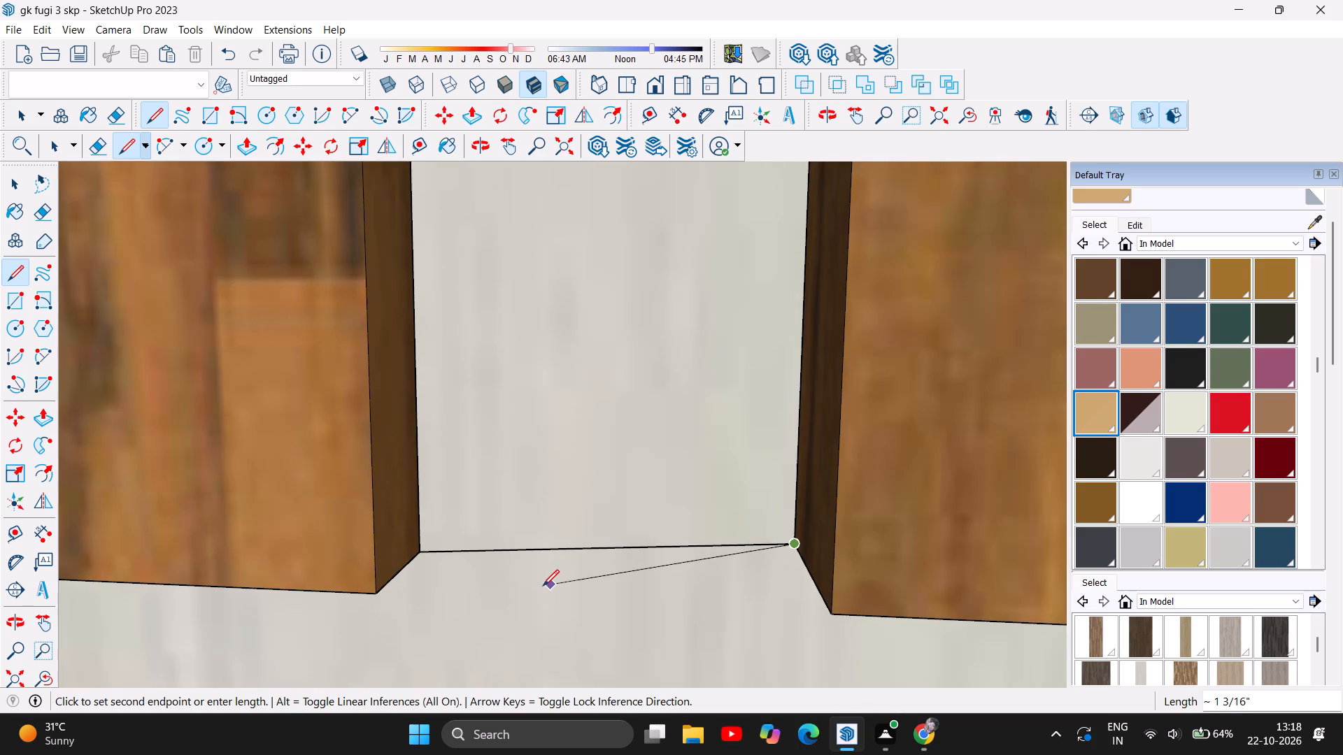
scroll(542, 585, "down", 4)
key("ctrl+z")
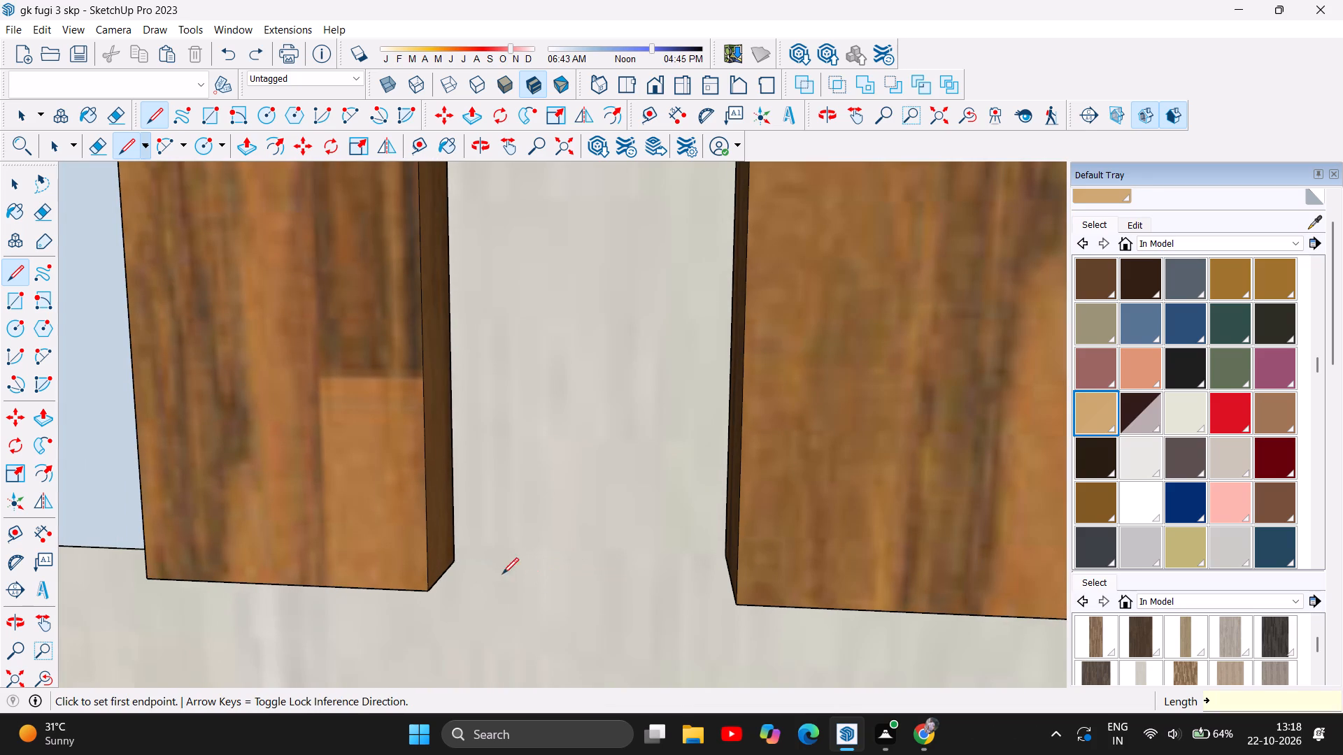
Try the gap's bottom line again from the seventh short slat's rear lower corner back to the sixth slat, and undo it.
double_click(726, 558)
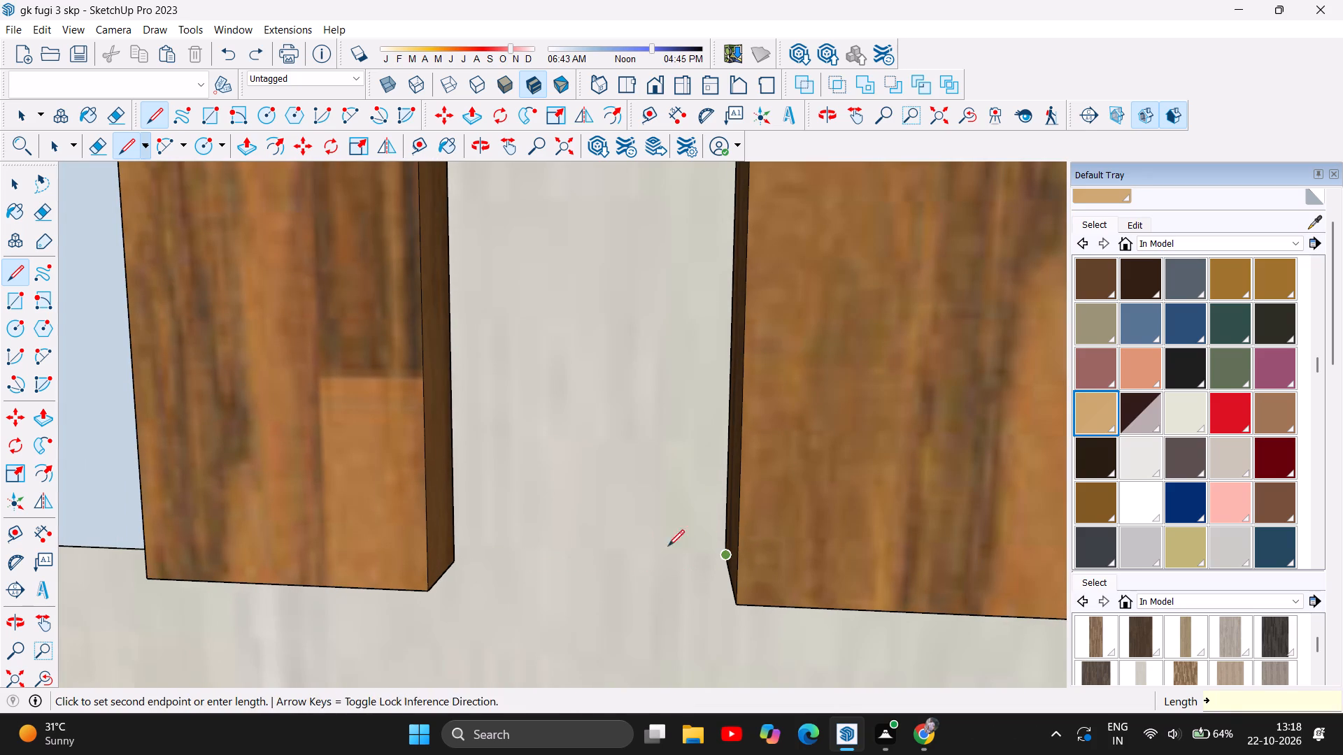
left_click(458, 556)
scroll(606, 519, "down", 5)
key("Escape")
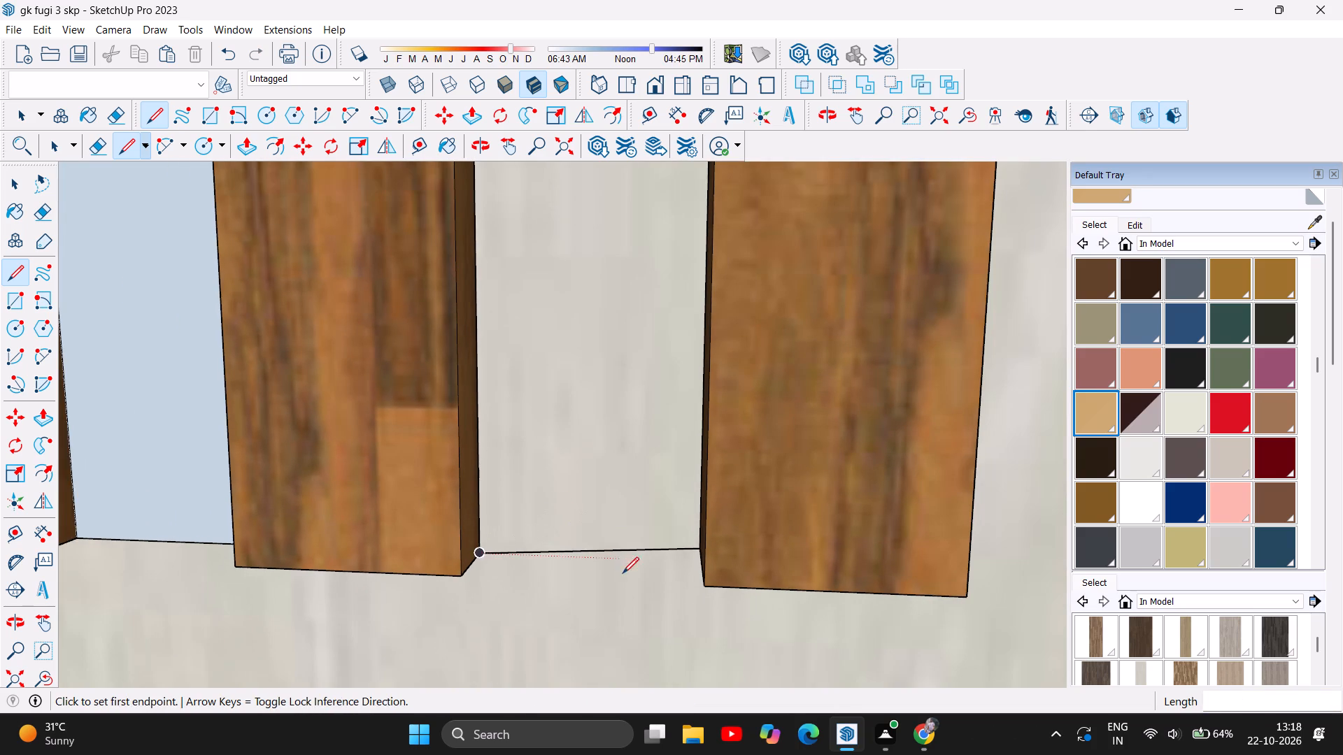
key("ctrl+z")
Examine how the tops of the sixth and seventh short slats and the wall gap between them meet the wooden band above.
scroll(624, 563, "down", 5)
scroll(699, 592, "down", 5)
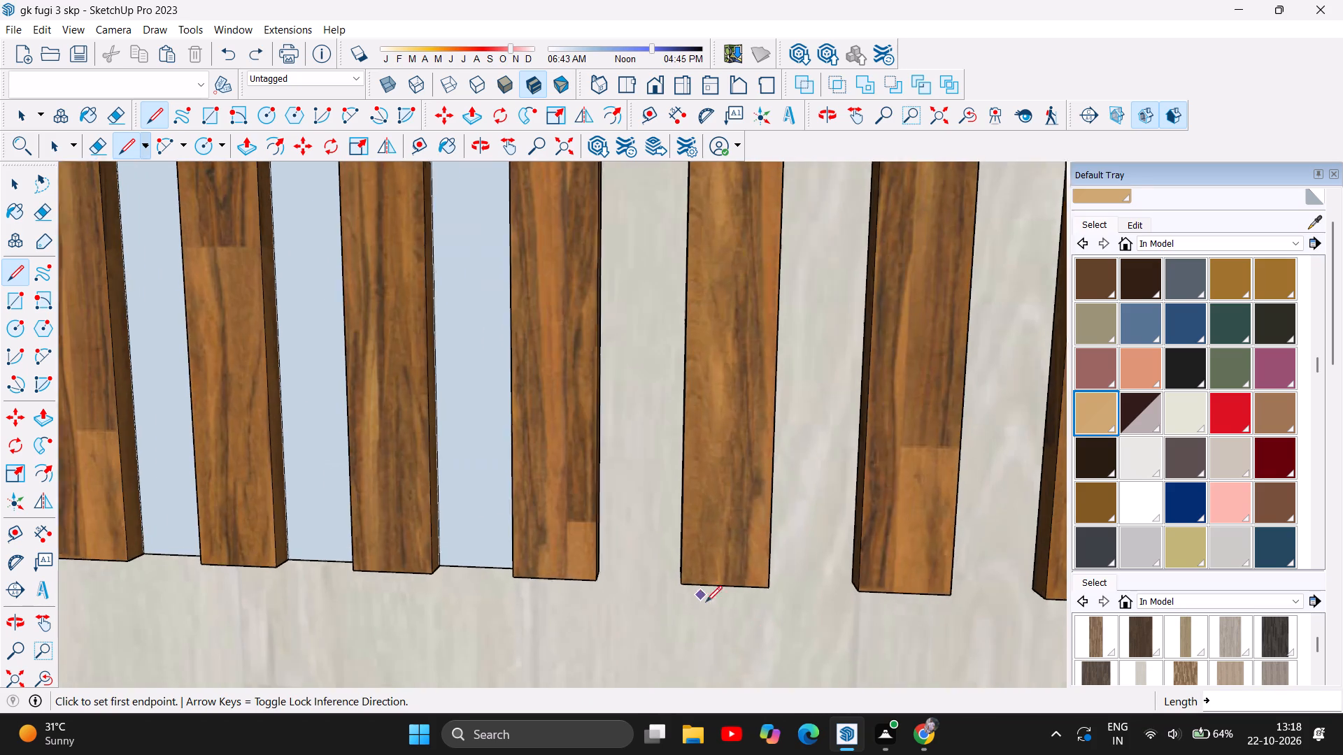
scroll(706, 602, "down", 1)
scroll(872, 639, "down", 18)
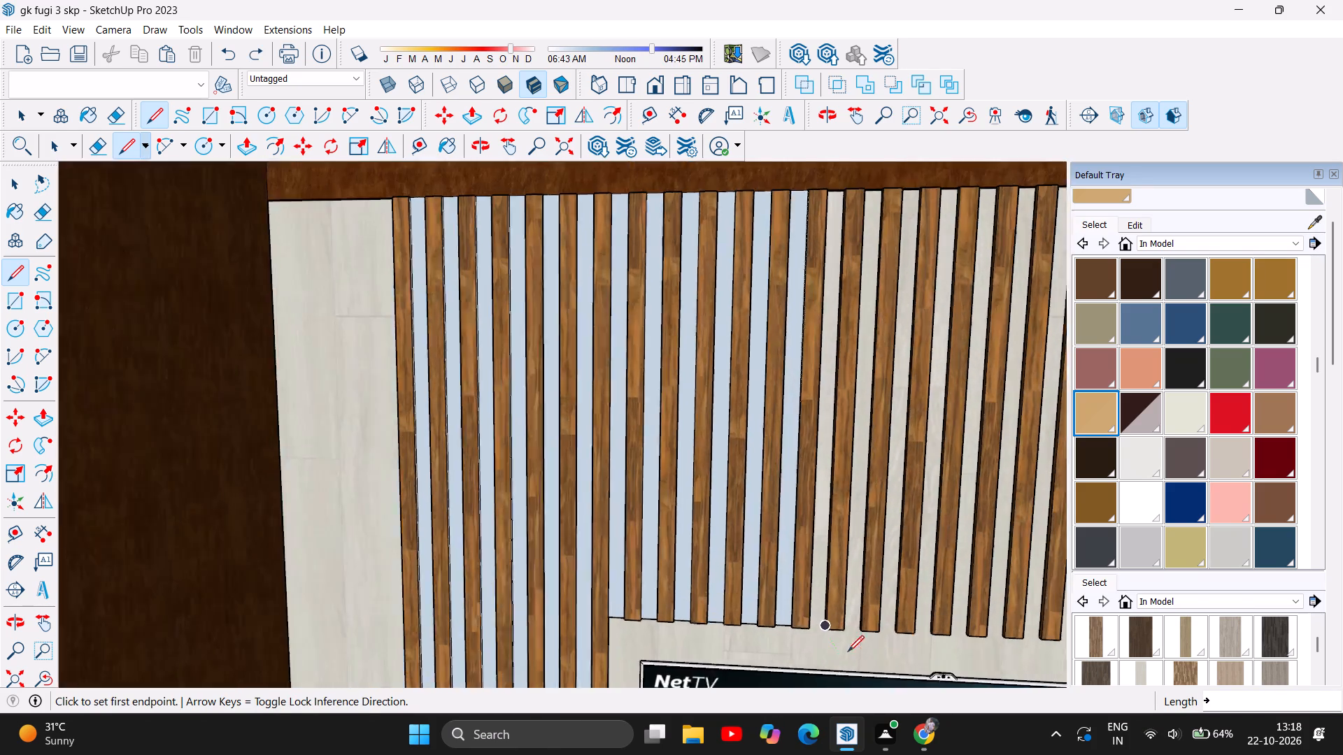
scroll(819, 652, "down", 4)
scroll(855, 405, "up", 4)
scroll(869, 294, "up", 6)
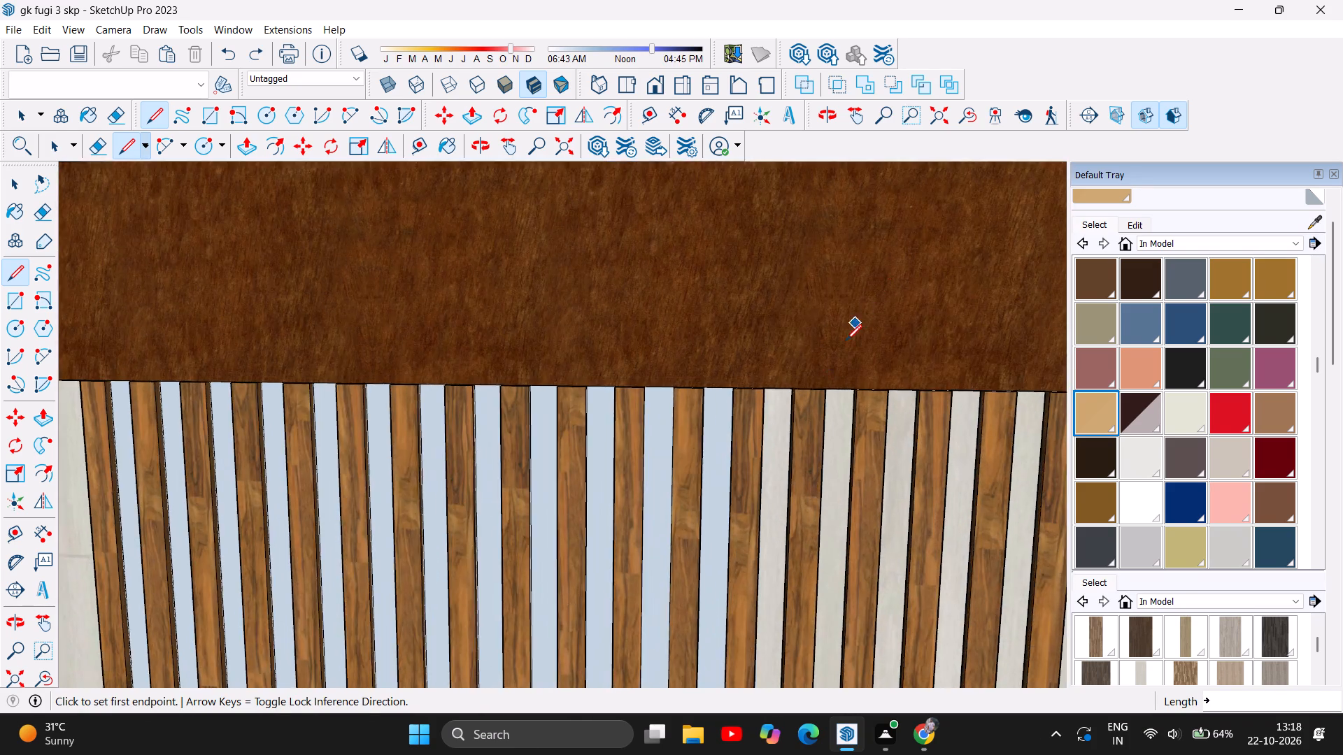
scroll(820, 378, "up", 7)
scroll(759, 417, "up", 14)
scroll(714, 377, "up", 2)
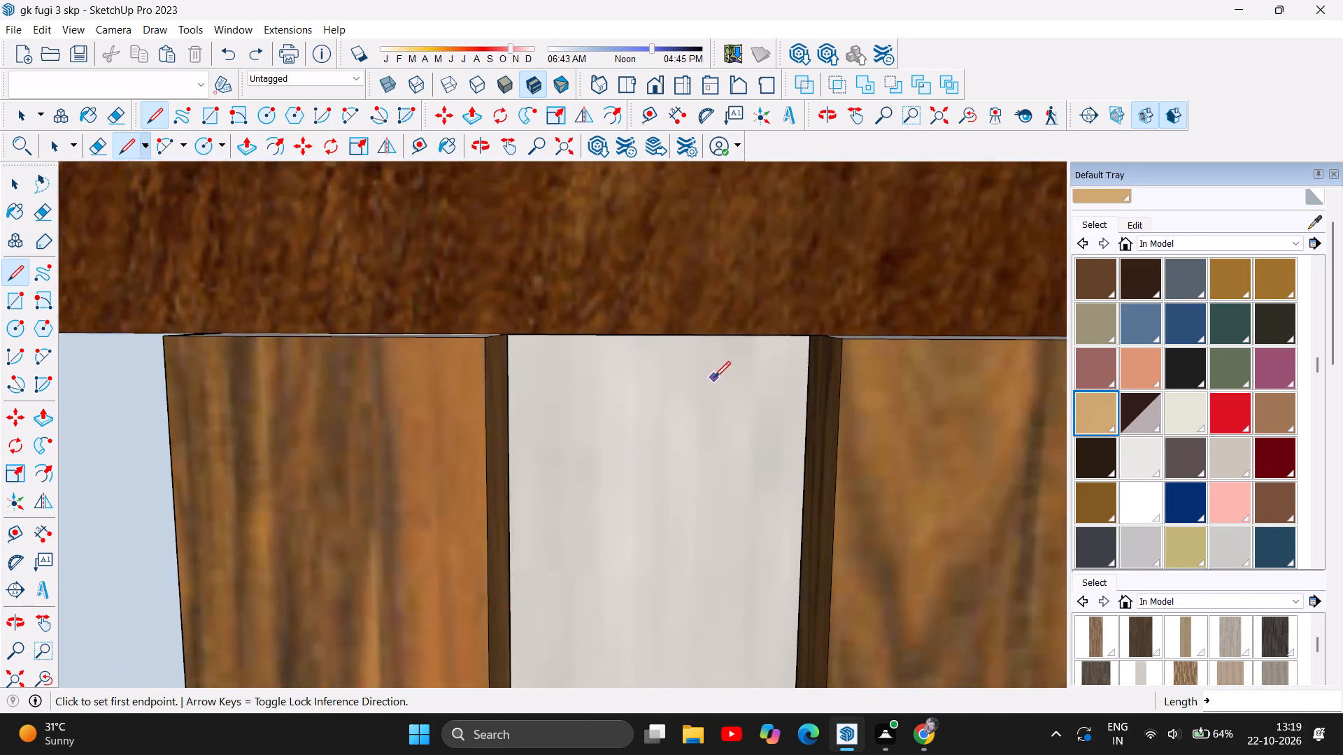
scroll(714, 377, "up", 2)
scroll(713, 377, "down", 6)
left_click(490, 145)
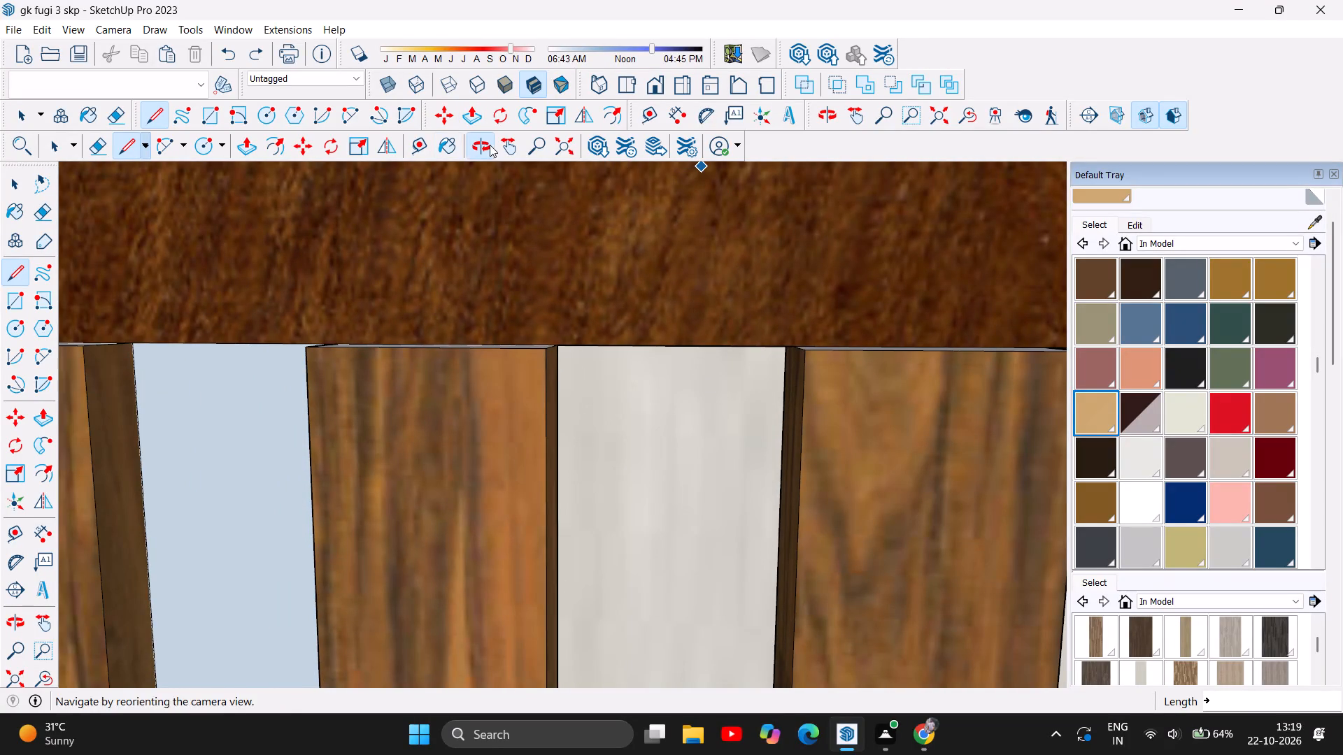
left_click_drag(698, 437, 273, 578)
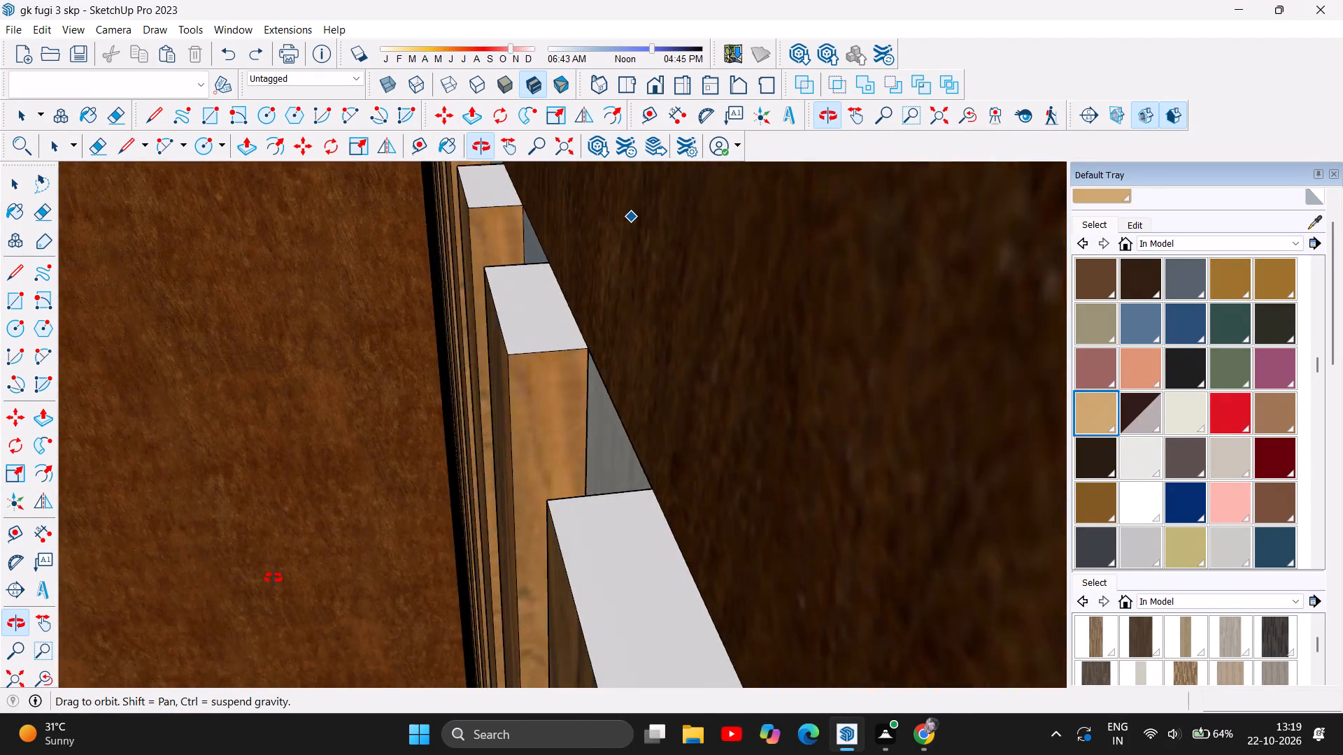
left_click_drag(273, 578, 565, 703)
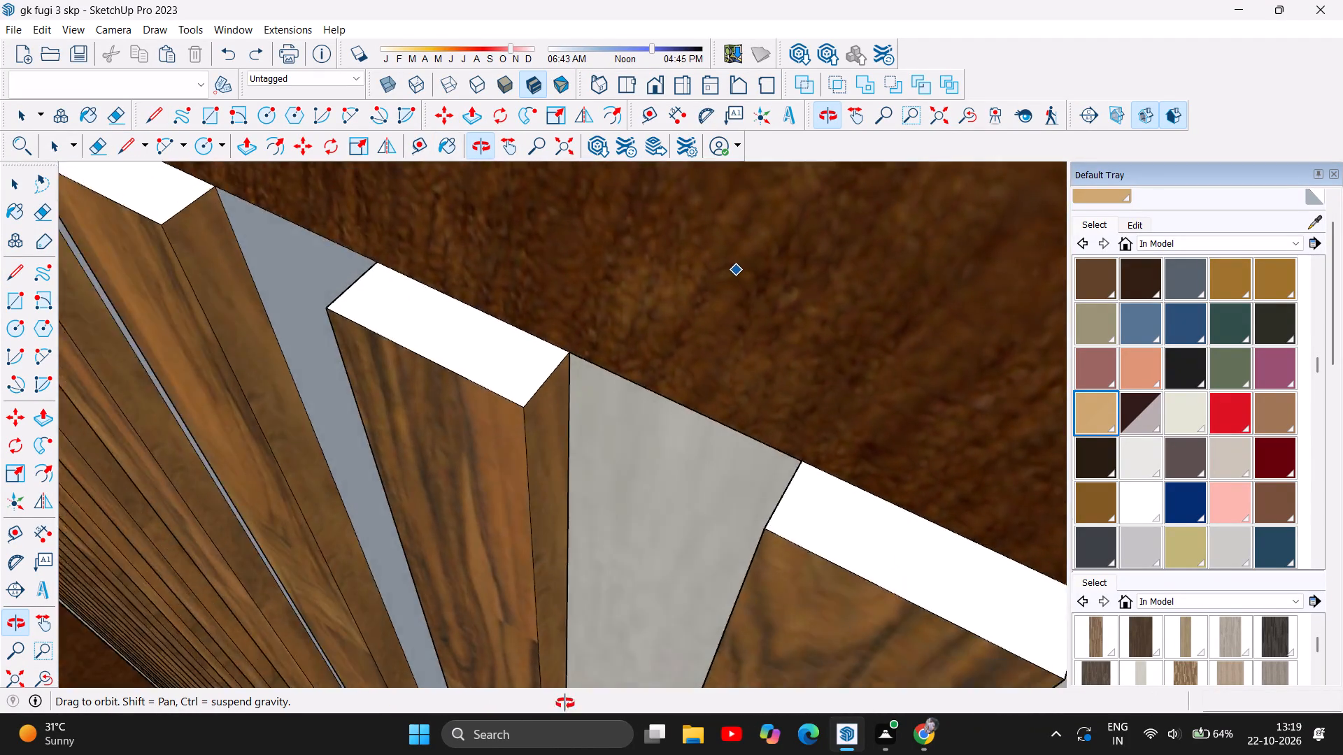
left_click_drag(565, 703, 789, 503)
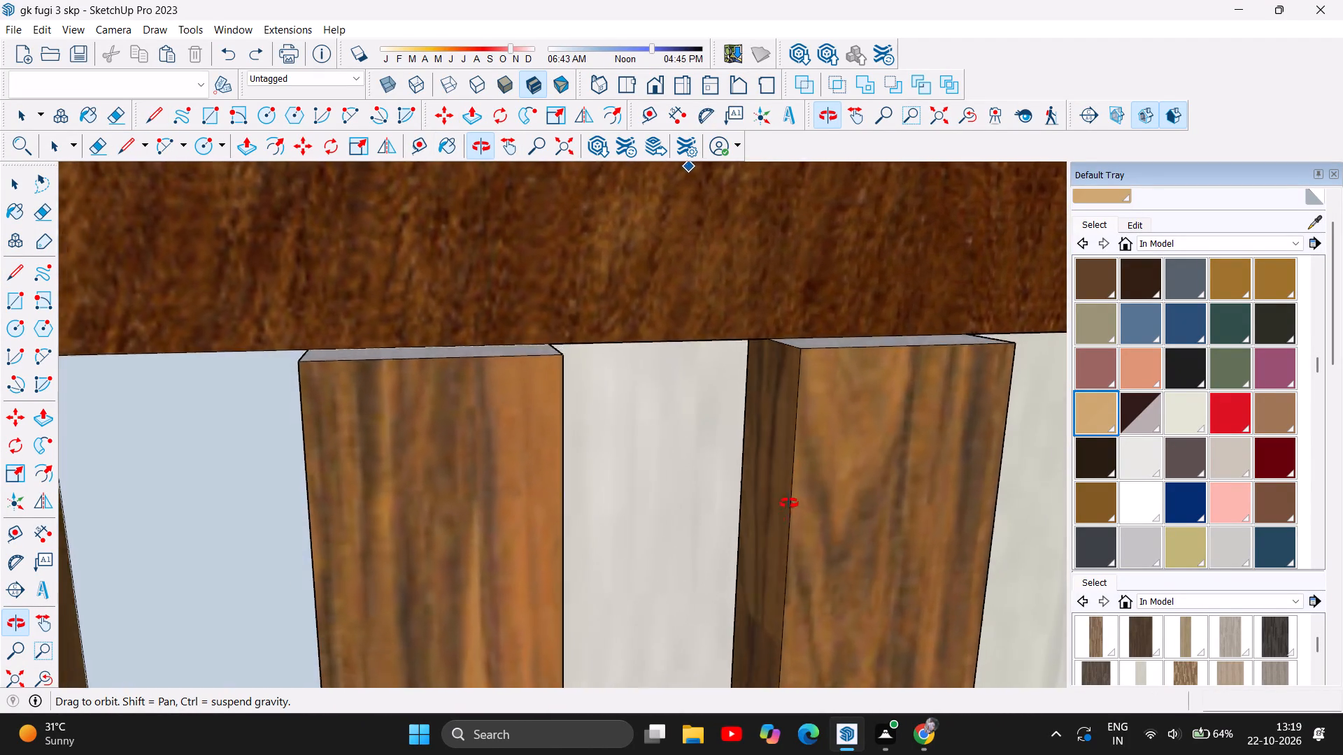
left_click_drag(789, 503, 535, 485)
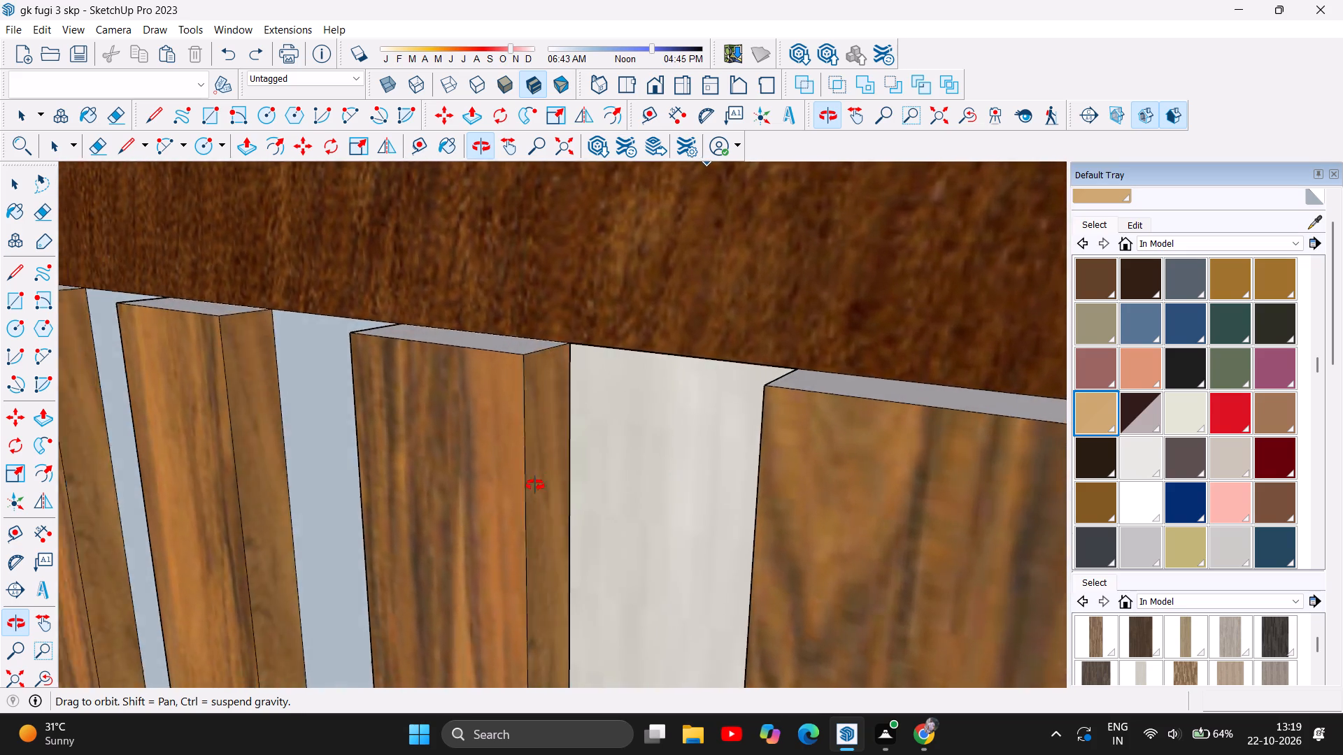
left_click_drag(535, 485, 740, 645)
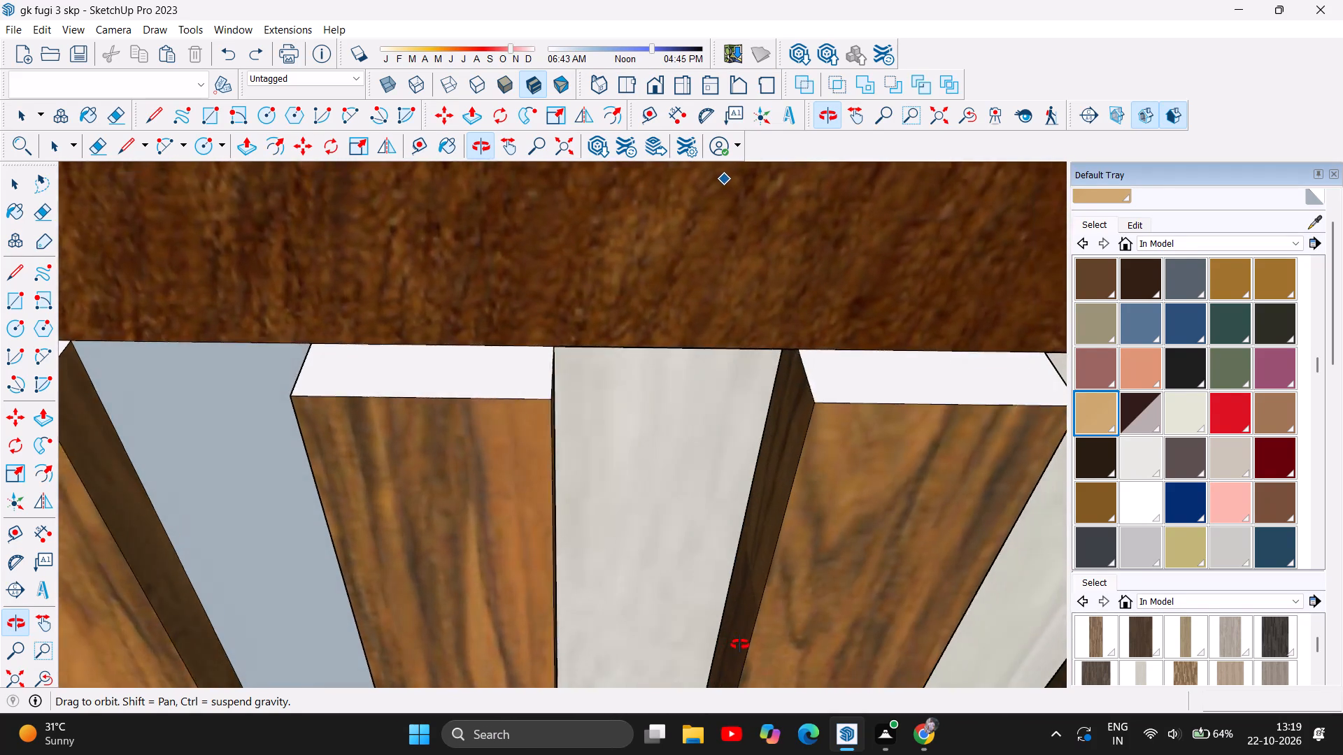
left_click_drag(740, 645, 404, 617)
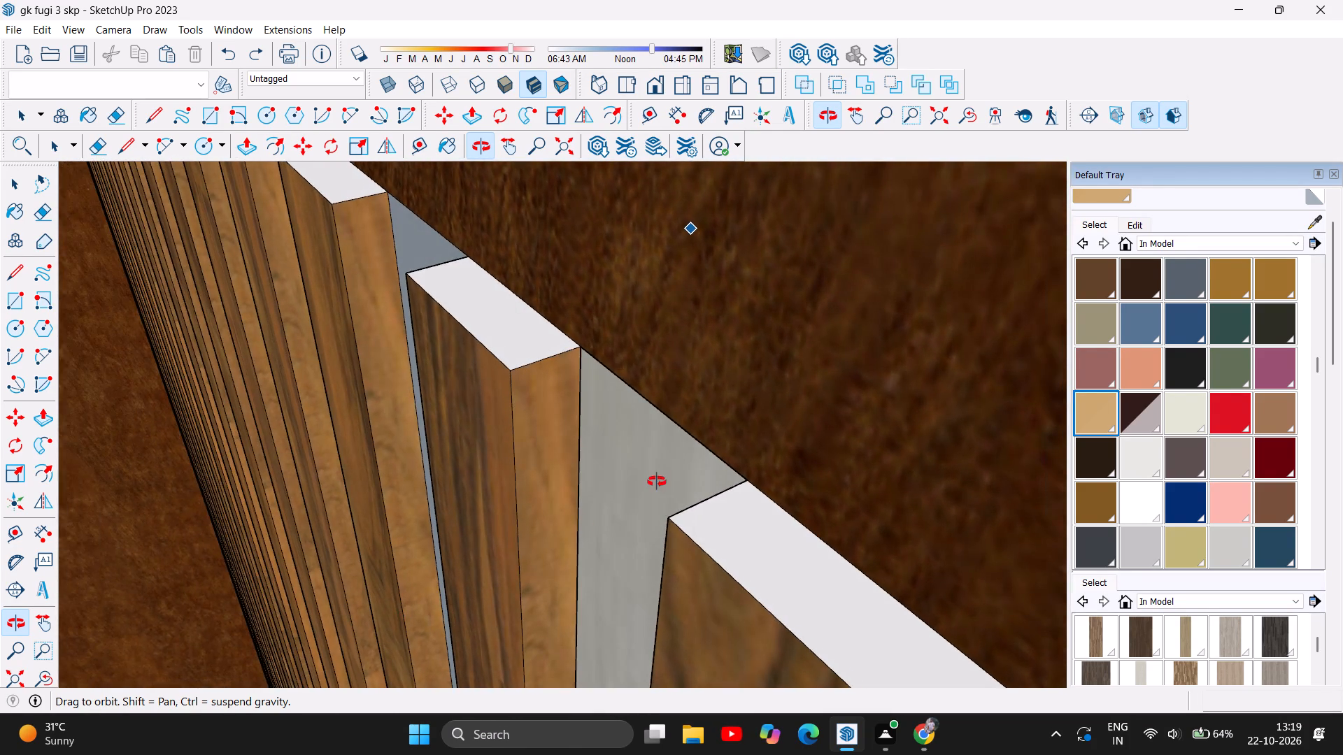
left_click_drag(657, 482, 511, 507)
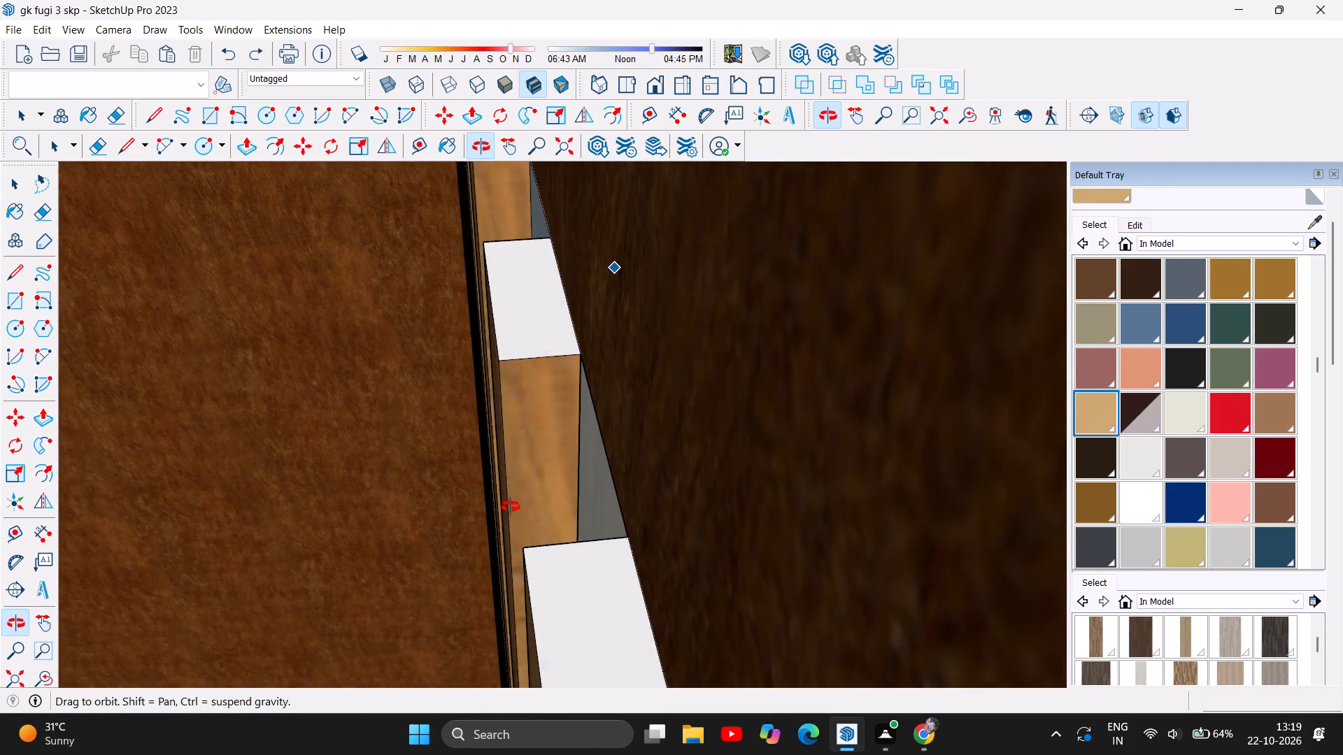
left_click_drag(511, 507, 1022, 494)
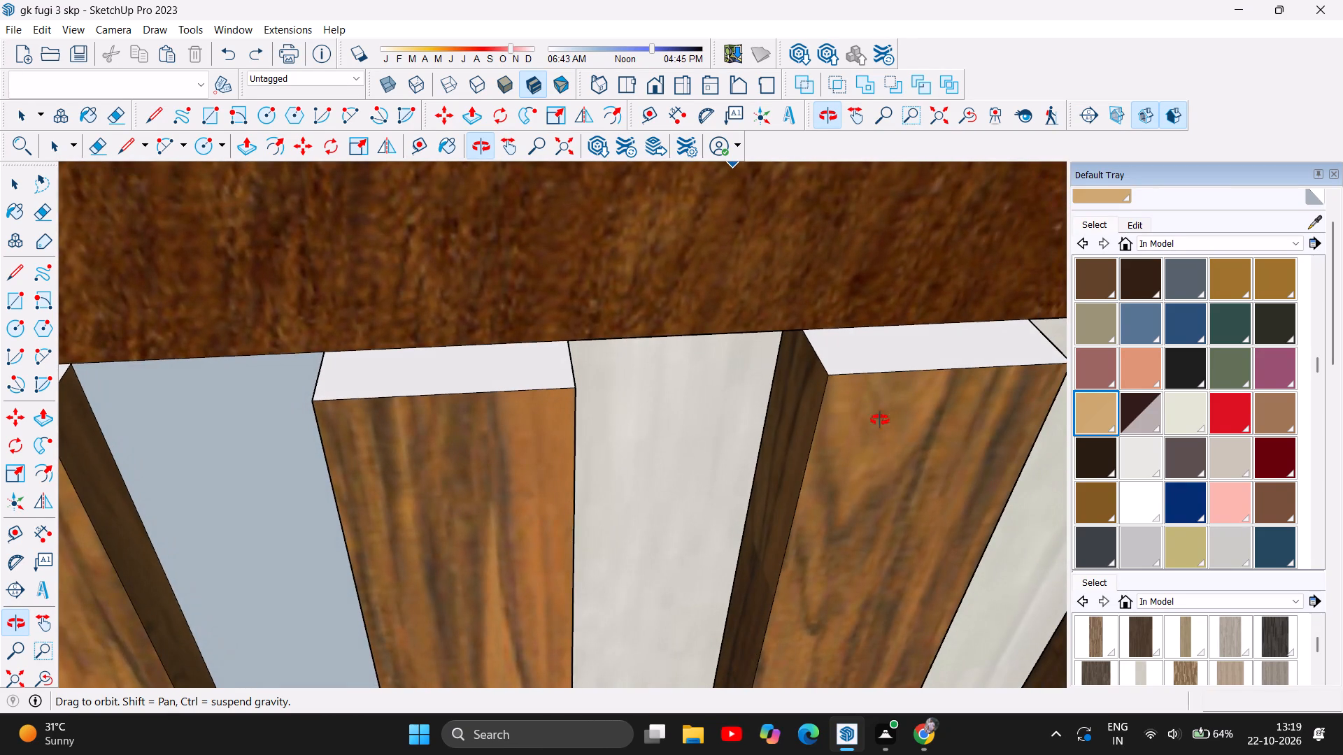
left_click_drag(743, 408, 848, 390)
scroll(697, 315, "up", 2)
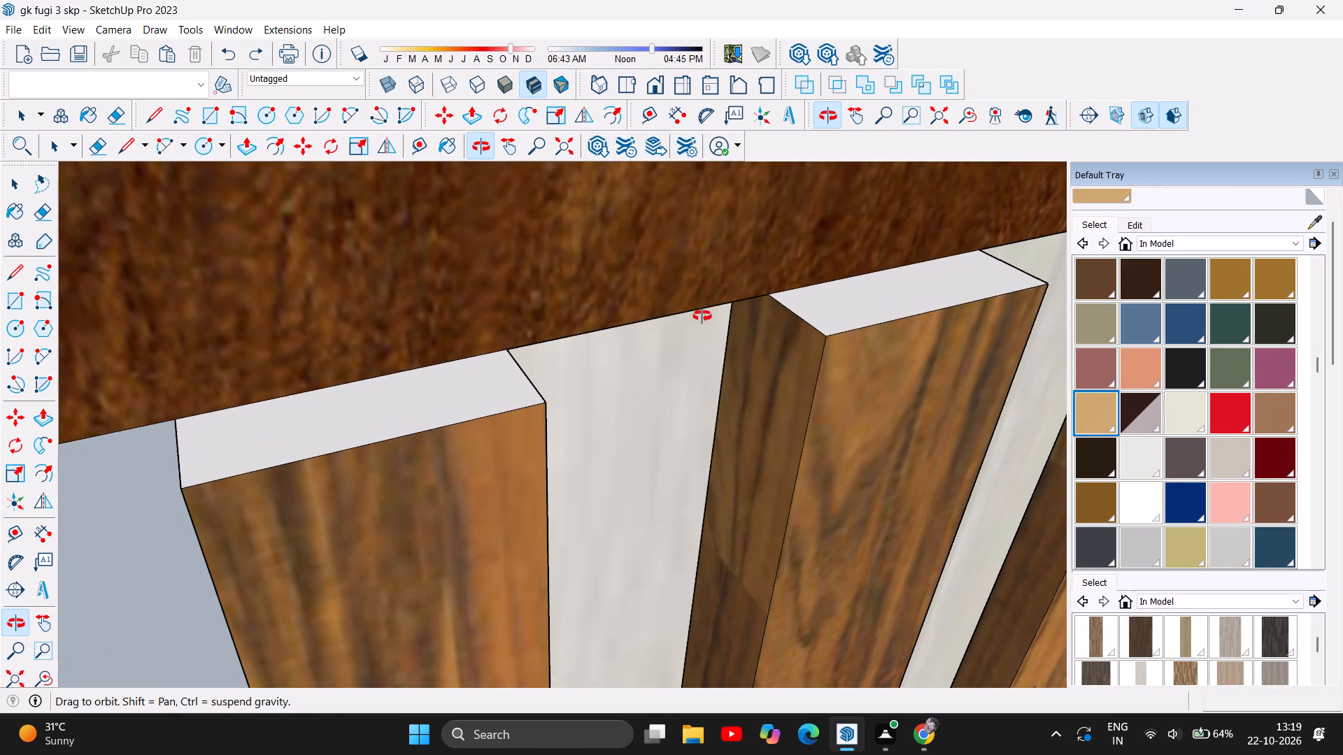
Draw a vertical line about 3' 2 3/16" long down the seventh short slat's gap-facing side, from its rear top corner to its bottom edge.
left_click(19, 278)
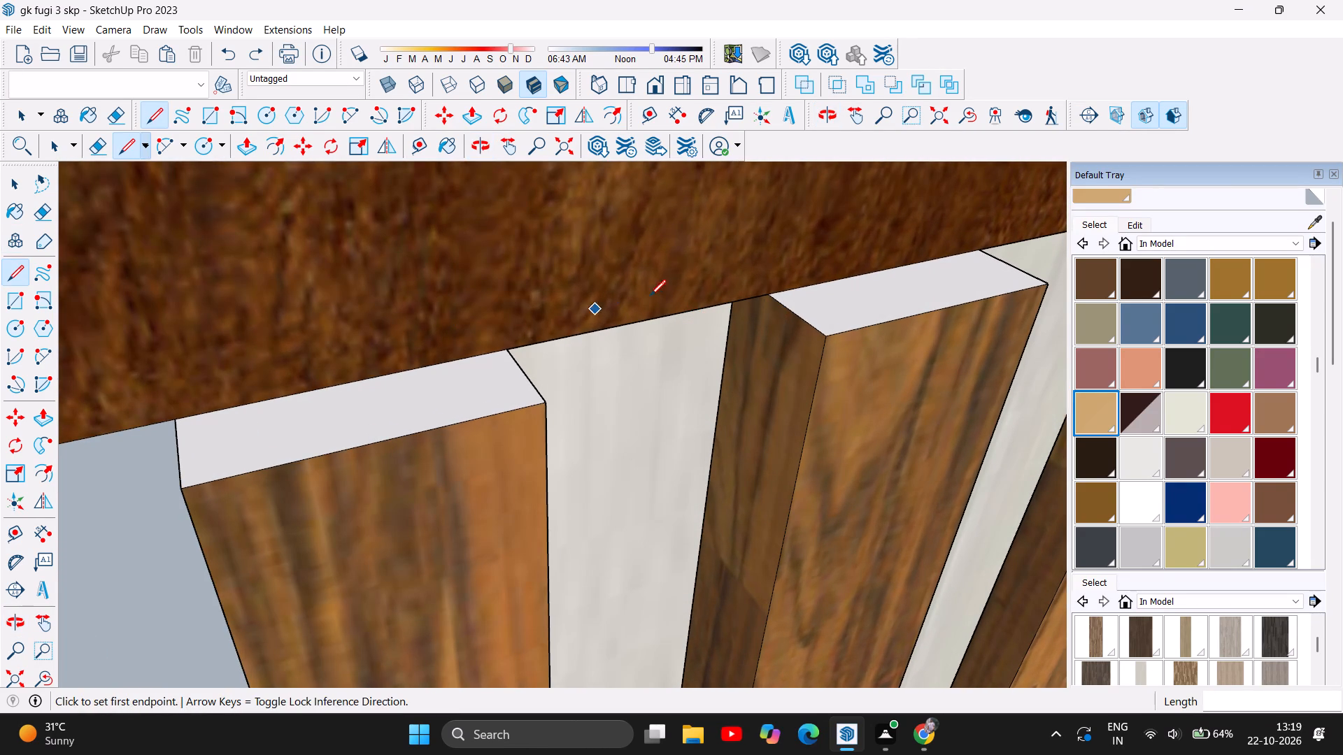
left_click(772, 292)
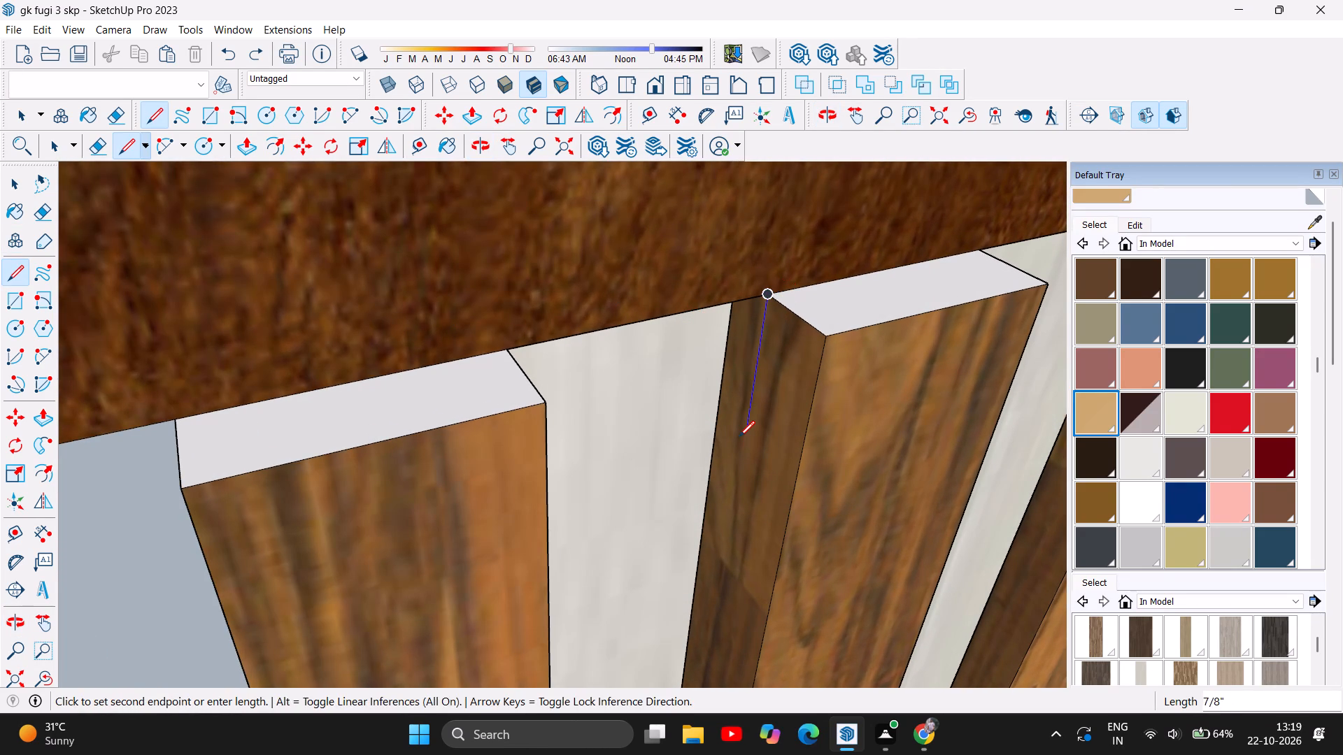
scroll(739, 437, "down", 13)
scroll(738, 433, "down", 16)
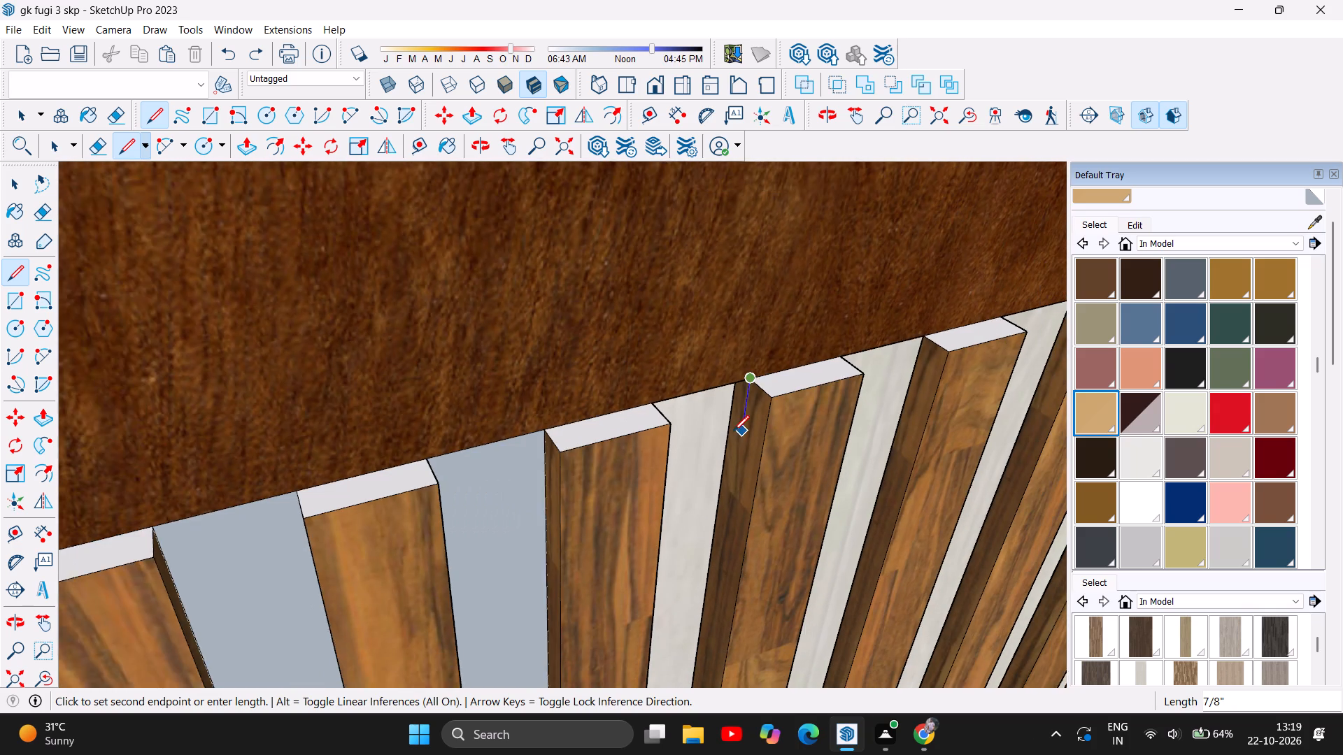
scroll(730, 437, "down", 18)
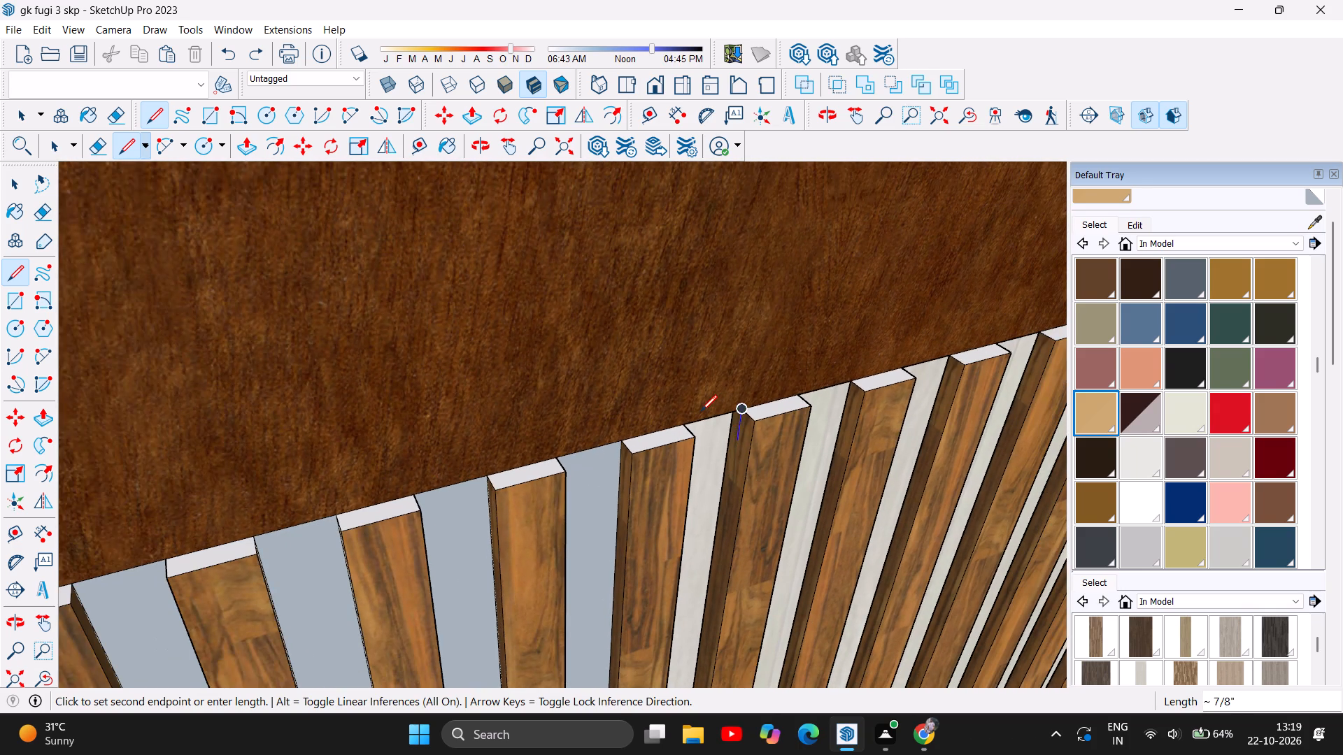
scroll(693, 412, "down", 7)
scroll(543, 320, "down", 6)
scroll(488, 242, "down", 6)
scroll(482, 199, "up", 1)
scroll(464, 173, "down", 3)
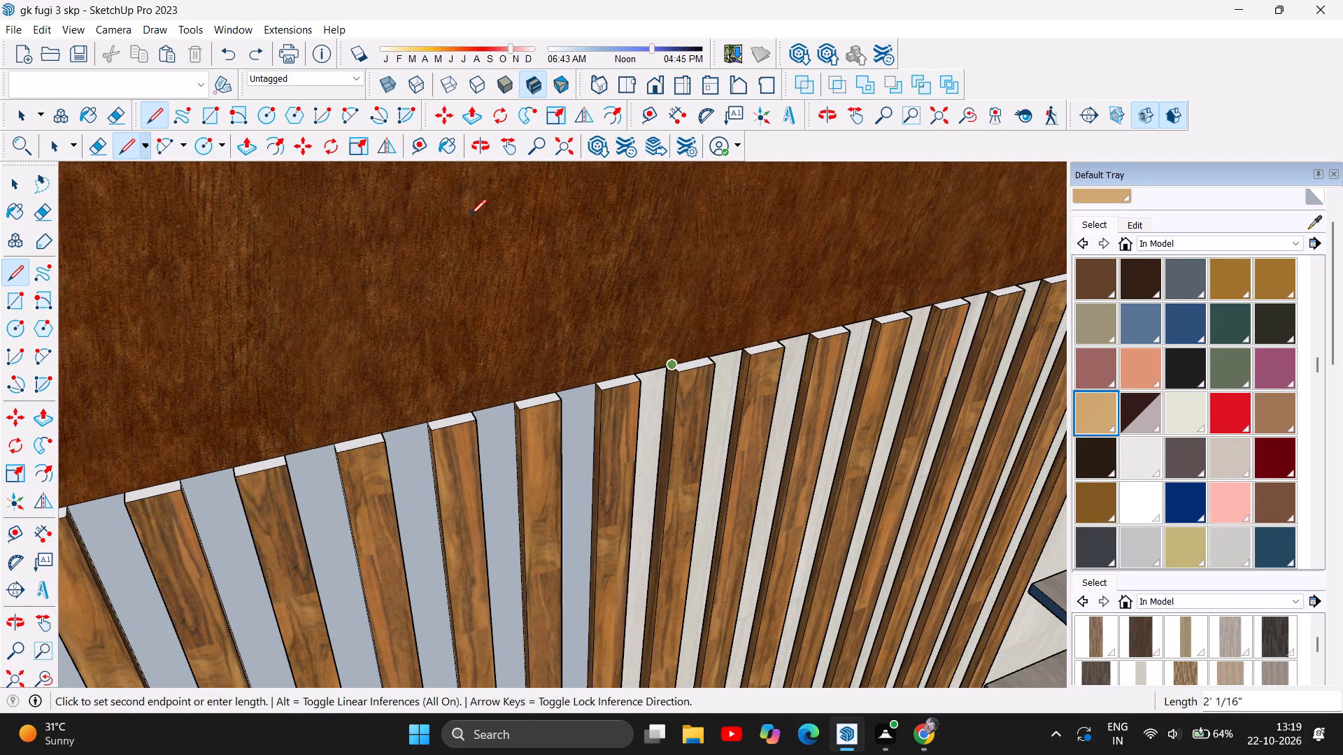
scroll(470, 215, "down", 1)
scroll(582, 332, "down", 6)
scroll(661, 279, "down", 11)
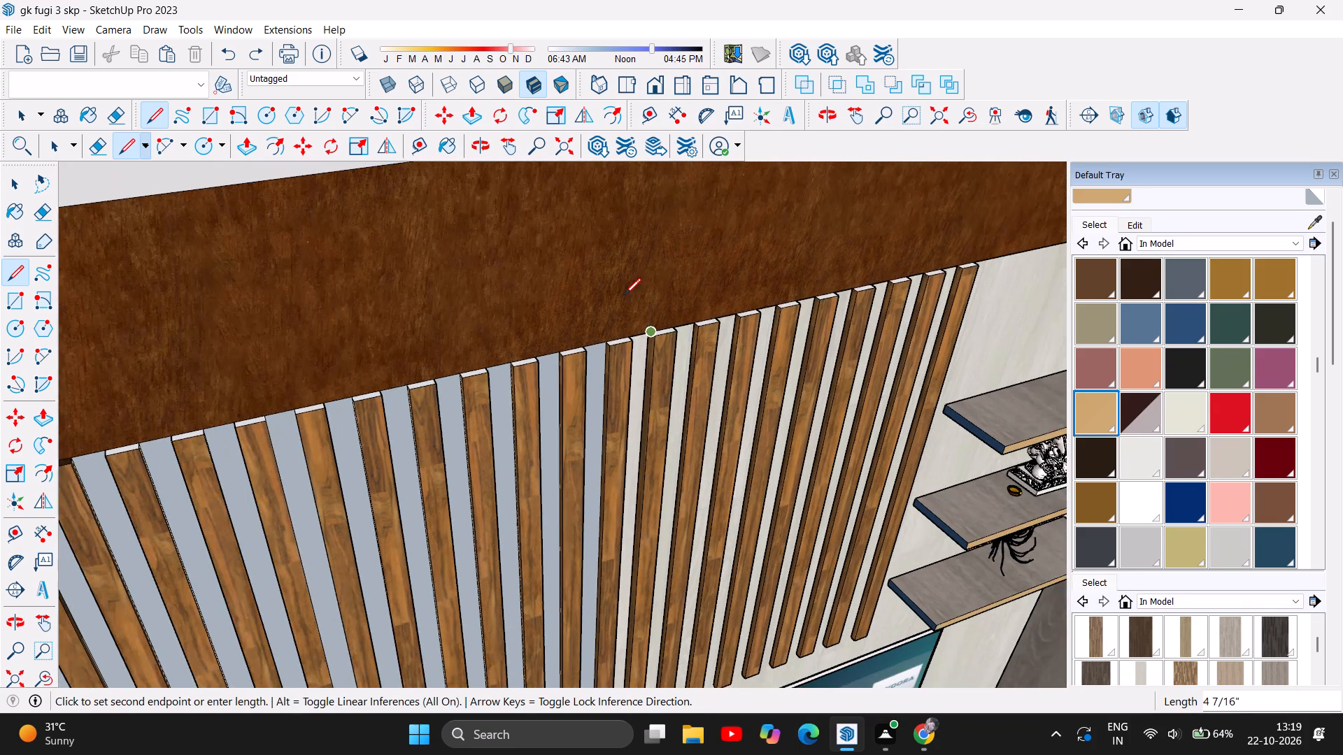
scroll(625, 294, "down", 1)
scroll(628, 293, "up", 1)
scroll(638, 287, "down", 17)
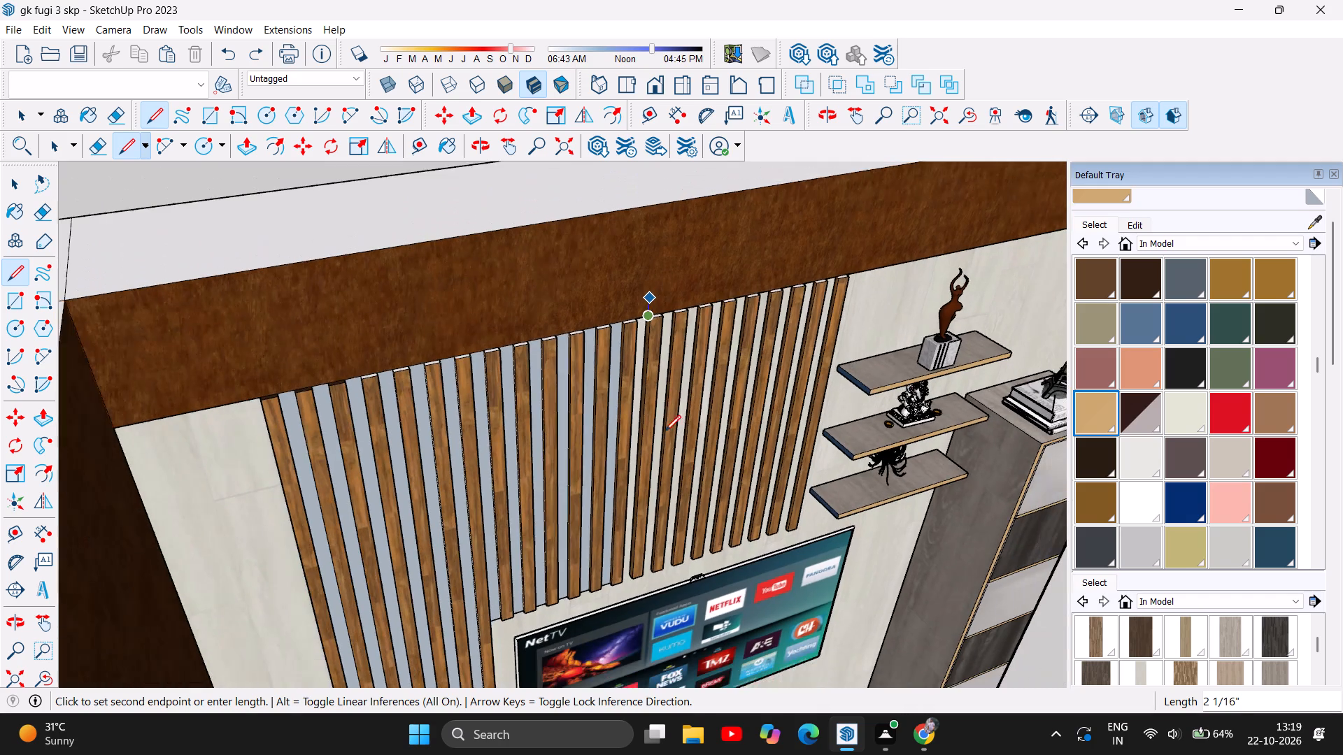
scroll(671, 521, "up", 6)
scroll(616, 532, "up", 4)
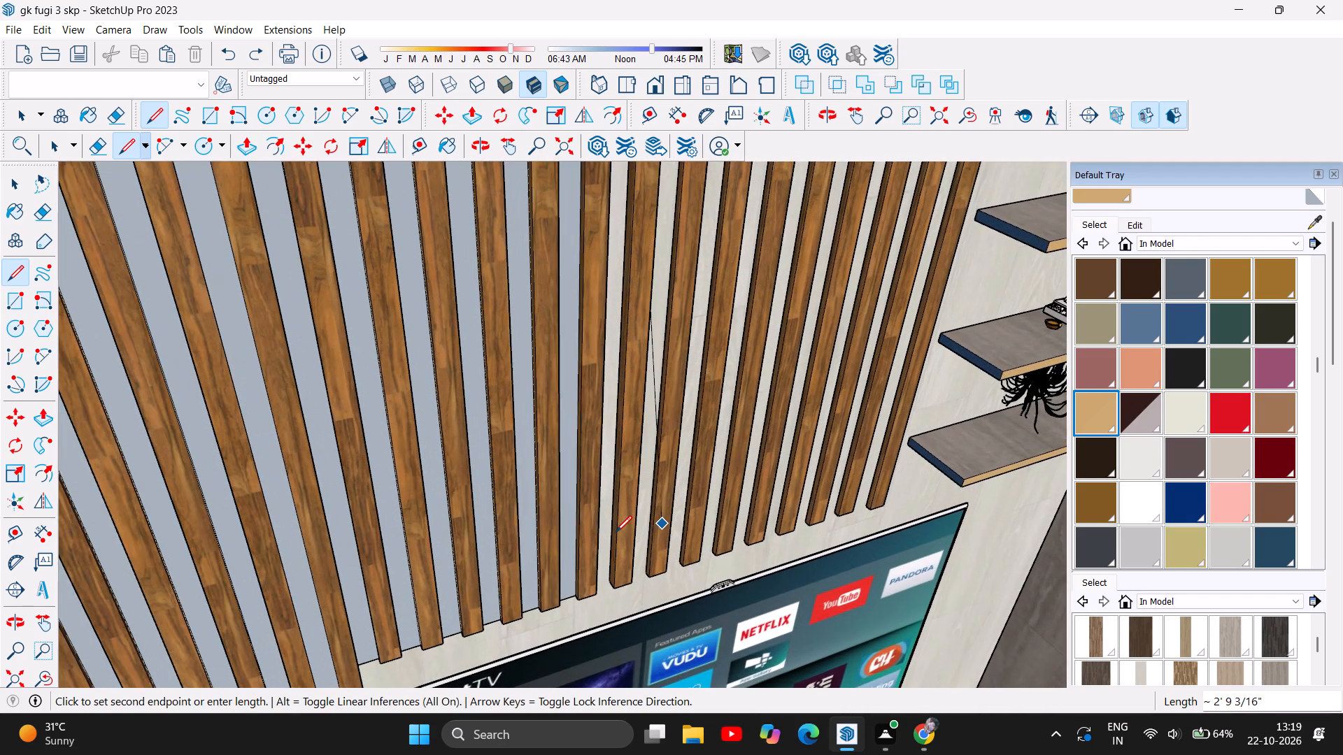
scroll(597, 521, "up", 6)
scroll(609, 583, "up", 4)
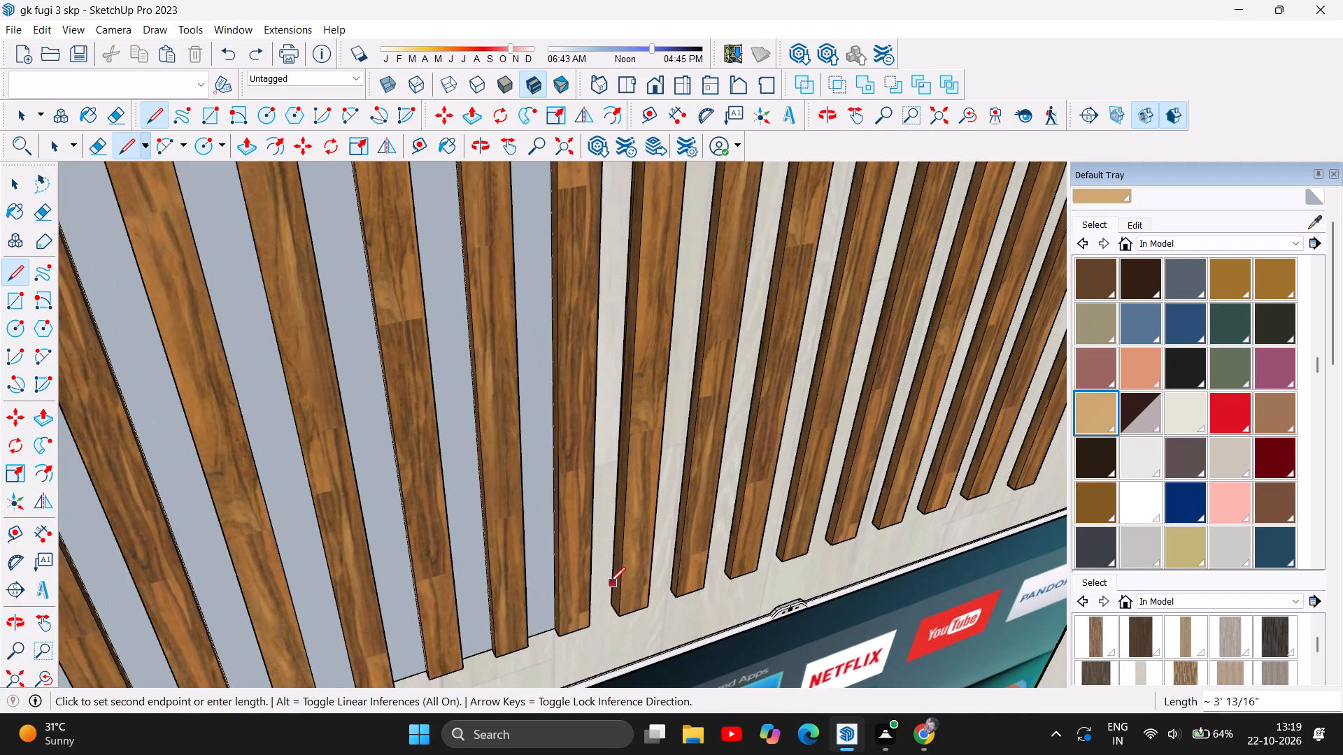
scroll(609, 583, "up", 15)
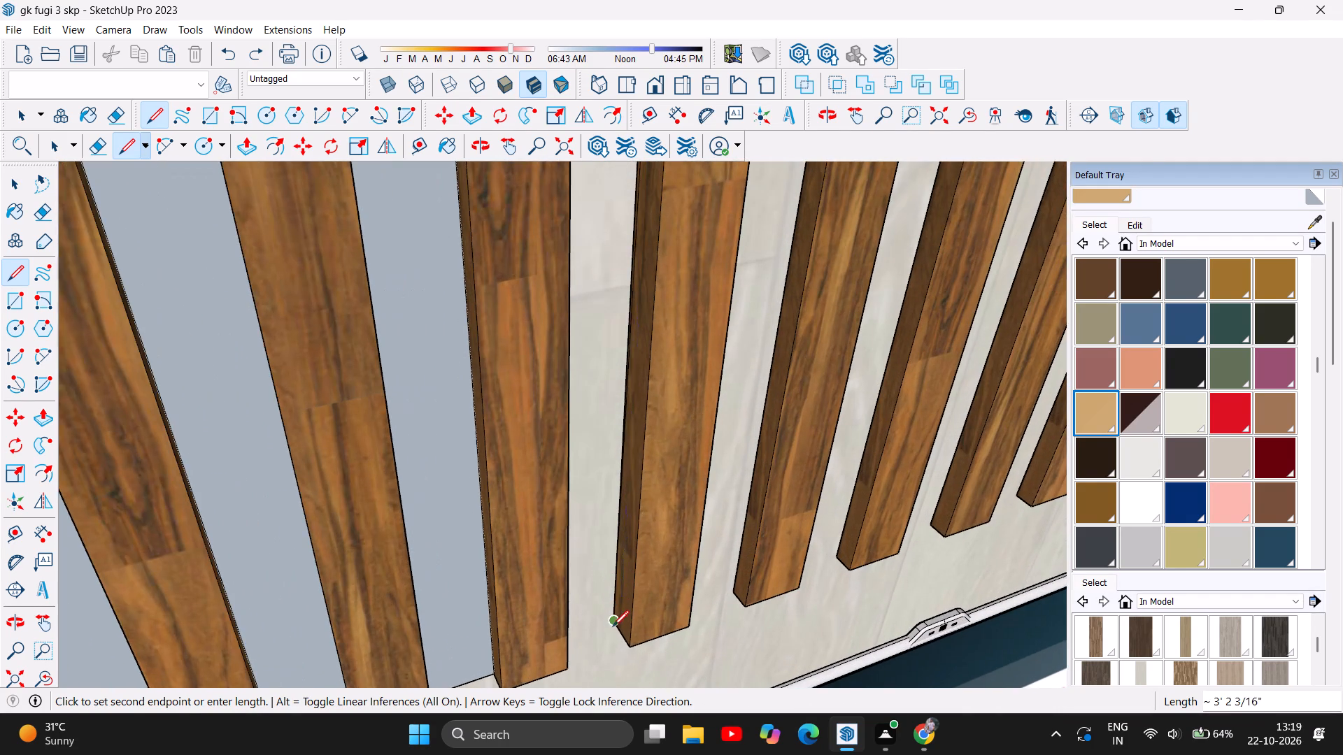
scroll(612, 631, "up", 13)
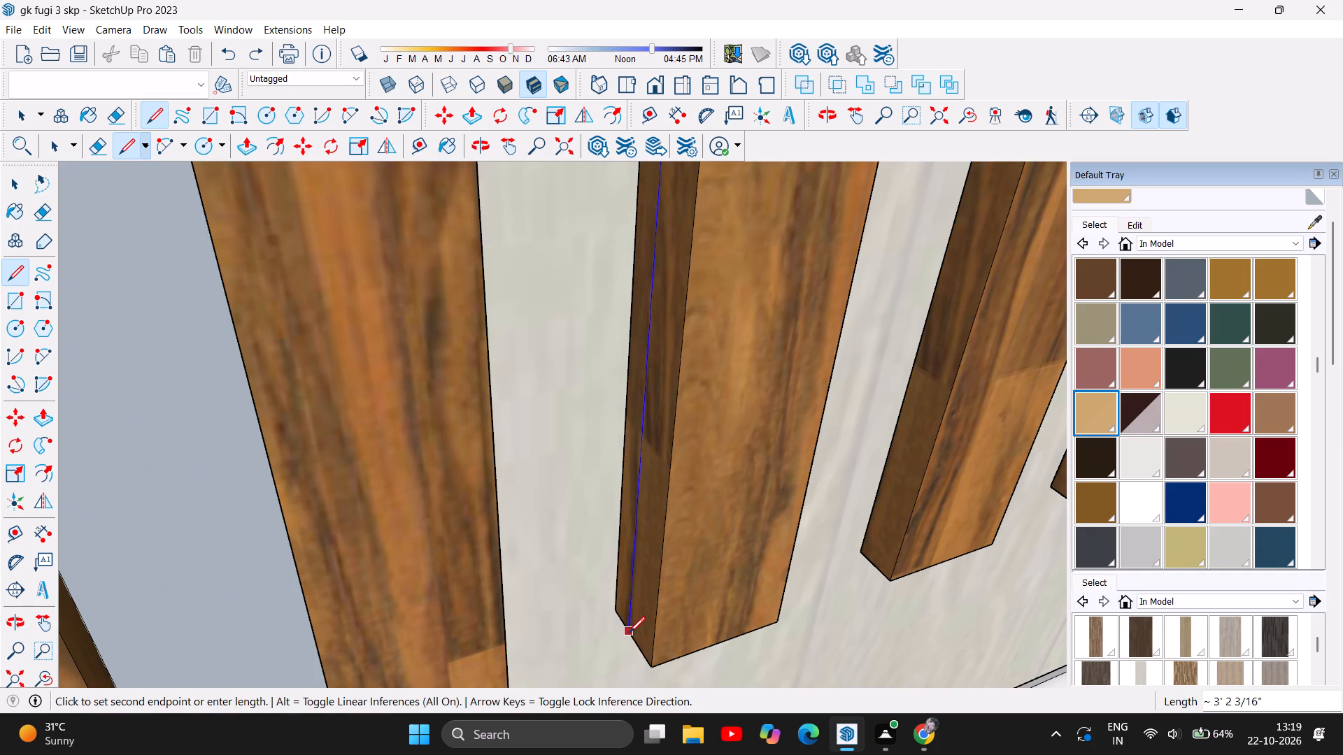
left_click(629, 633)
Close the bottom of the gap between the seventh and sixth short slats with a line about 1 1/2" long from the new vertical line's lower end.
scroll(578, 634, "down", 6)
scroll(516, 601, "up", 1)
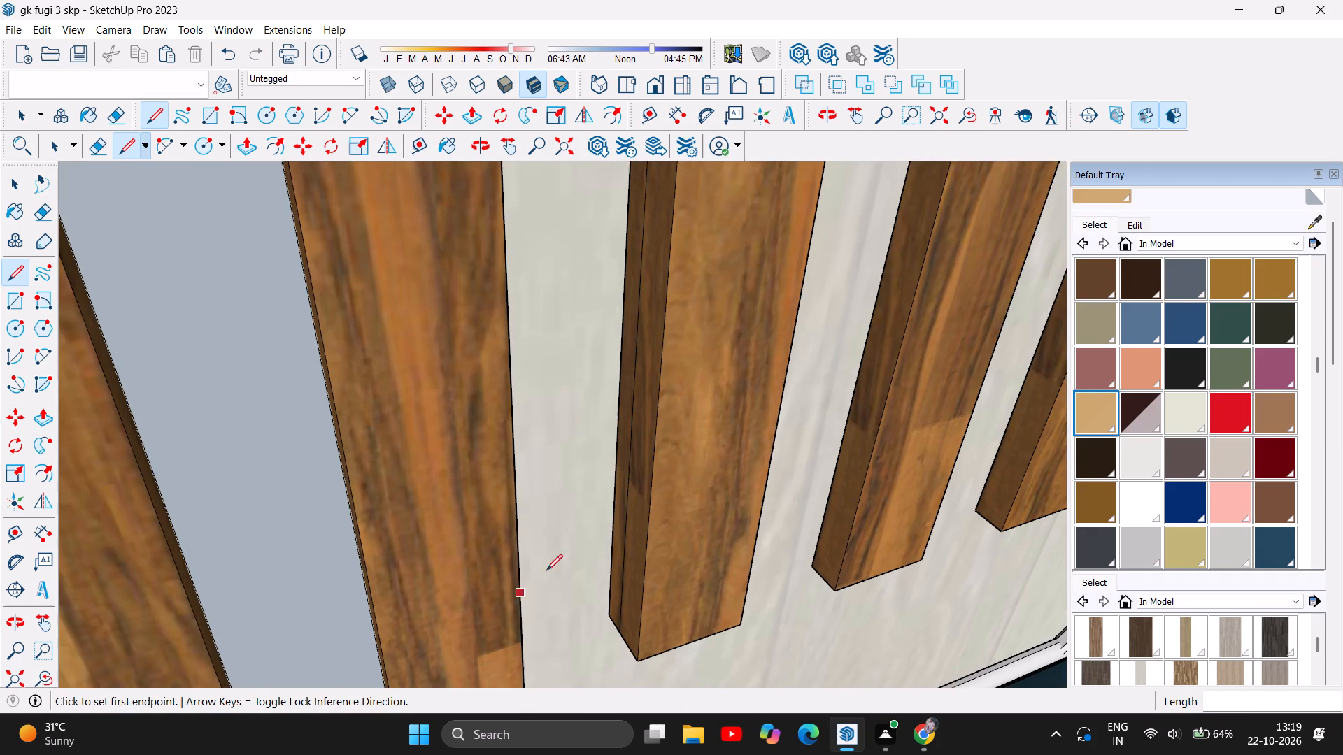
scroll(495, 415, "down", 6)
scroll(590, 607, "up", 6)
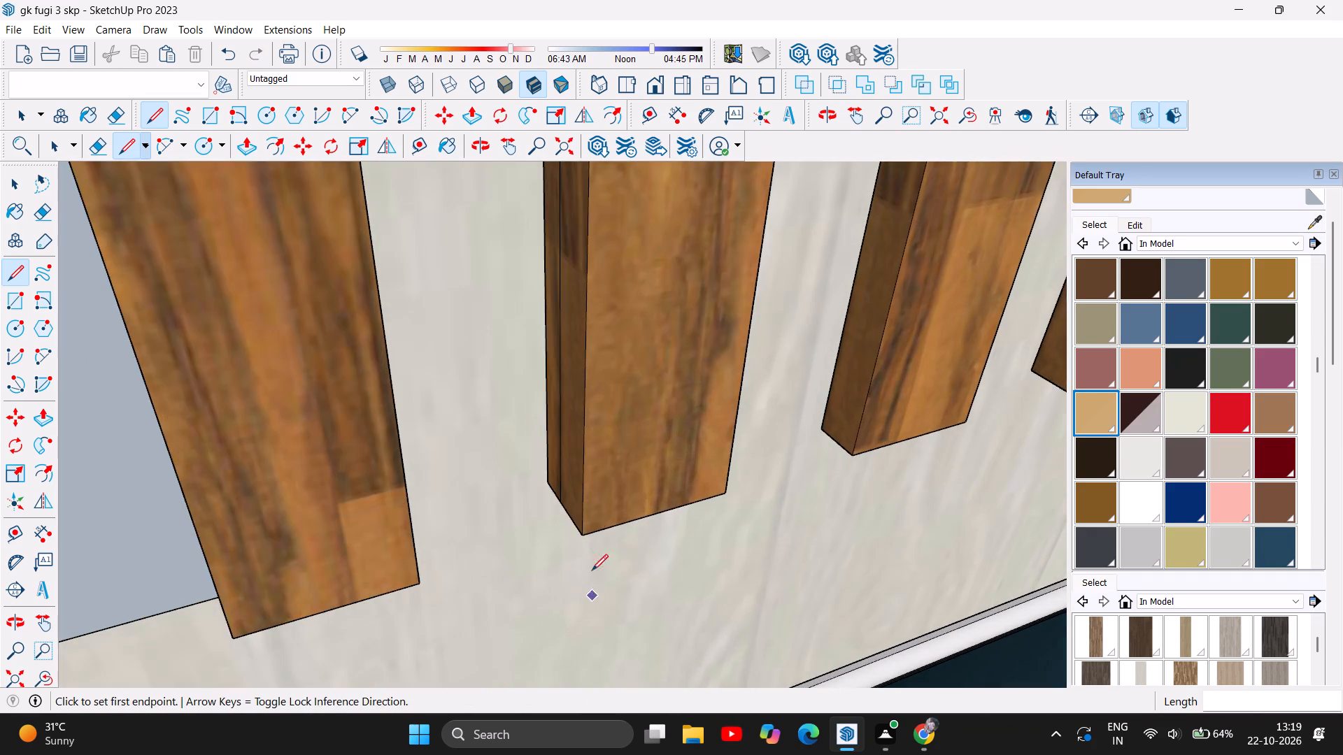
scroll(588, 491, "up", 6)
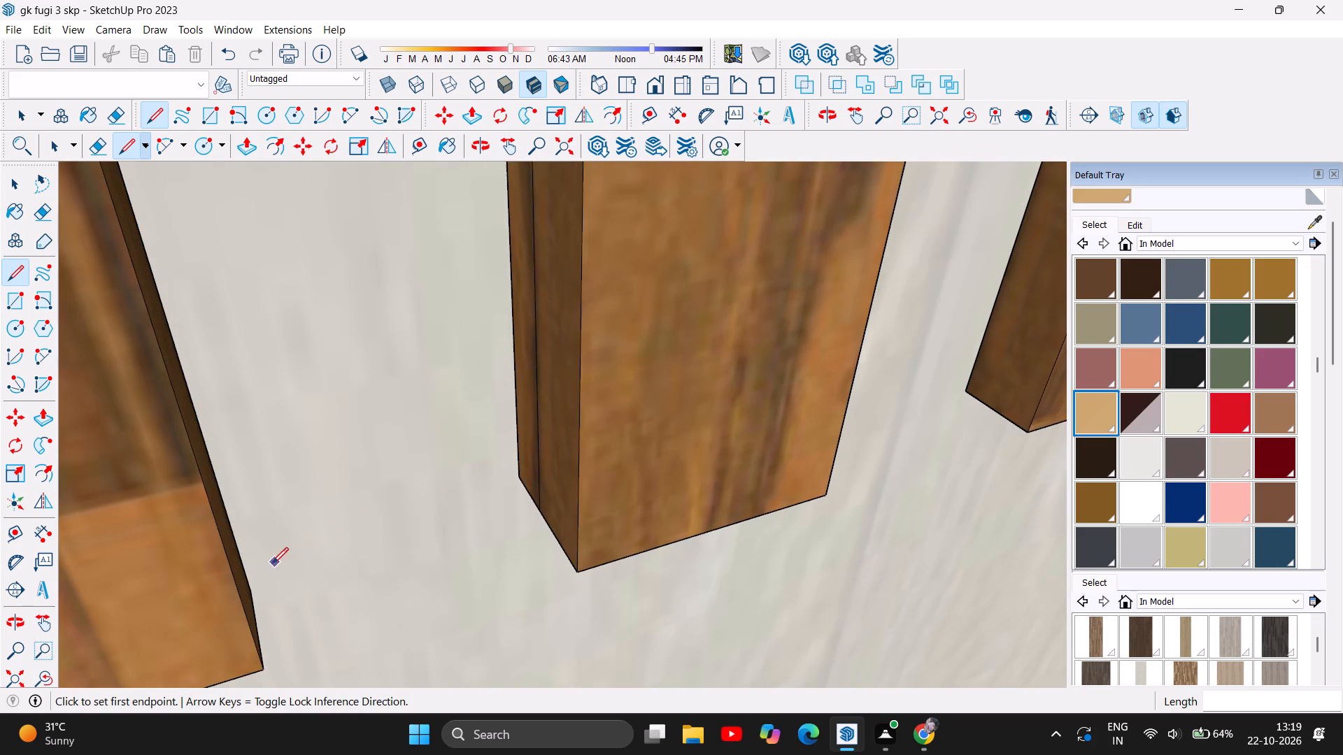
left_click(539, 510)
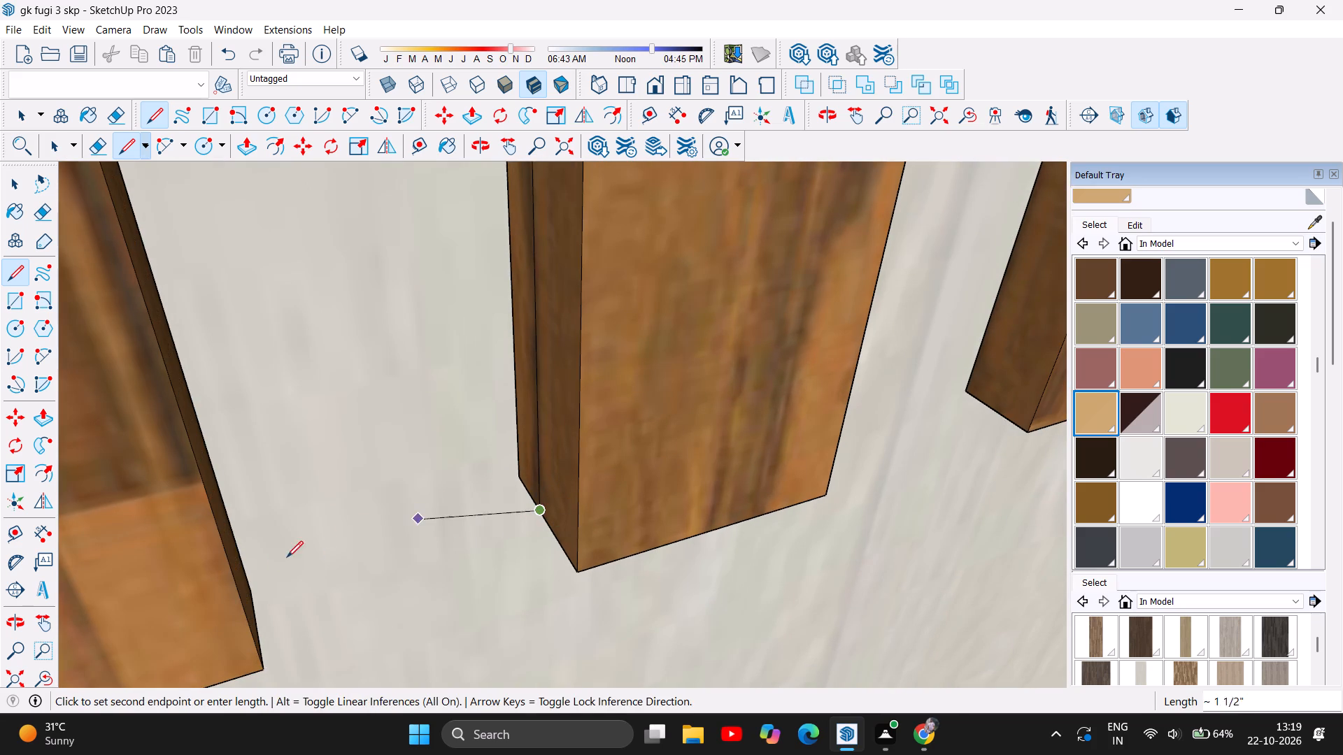
left_click(252, 591)
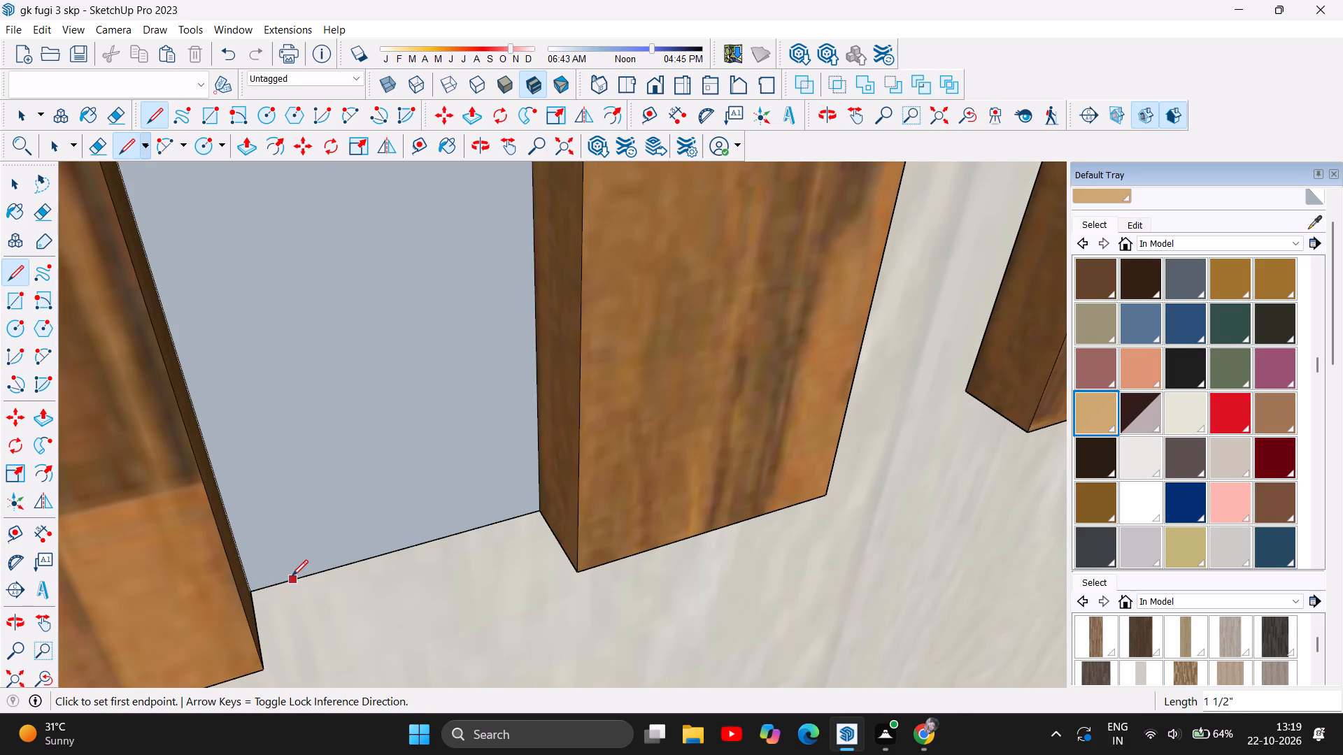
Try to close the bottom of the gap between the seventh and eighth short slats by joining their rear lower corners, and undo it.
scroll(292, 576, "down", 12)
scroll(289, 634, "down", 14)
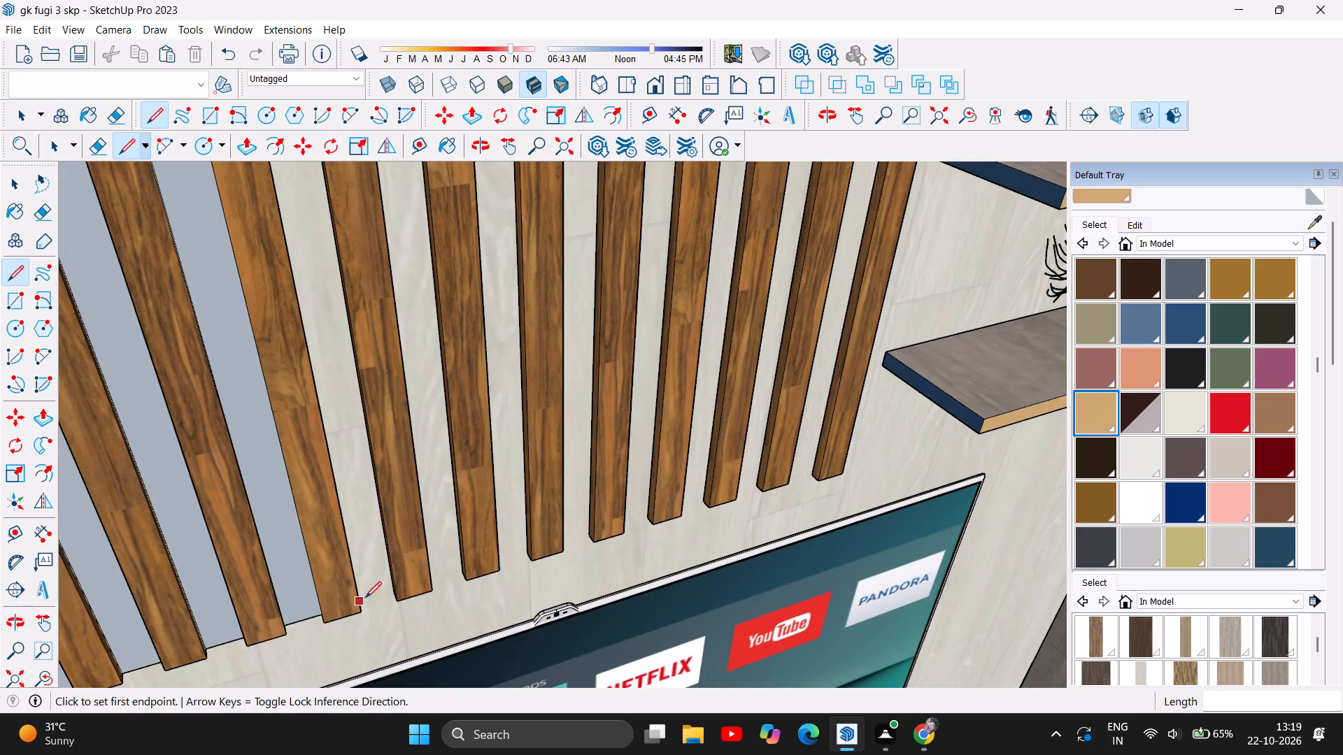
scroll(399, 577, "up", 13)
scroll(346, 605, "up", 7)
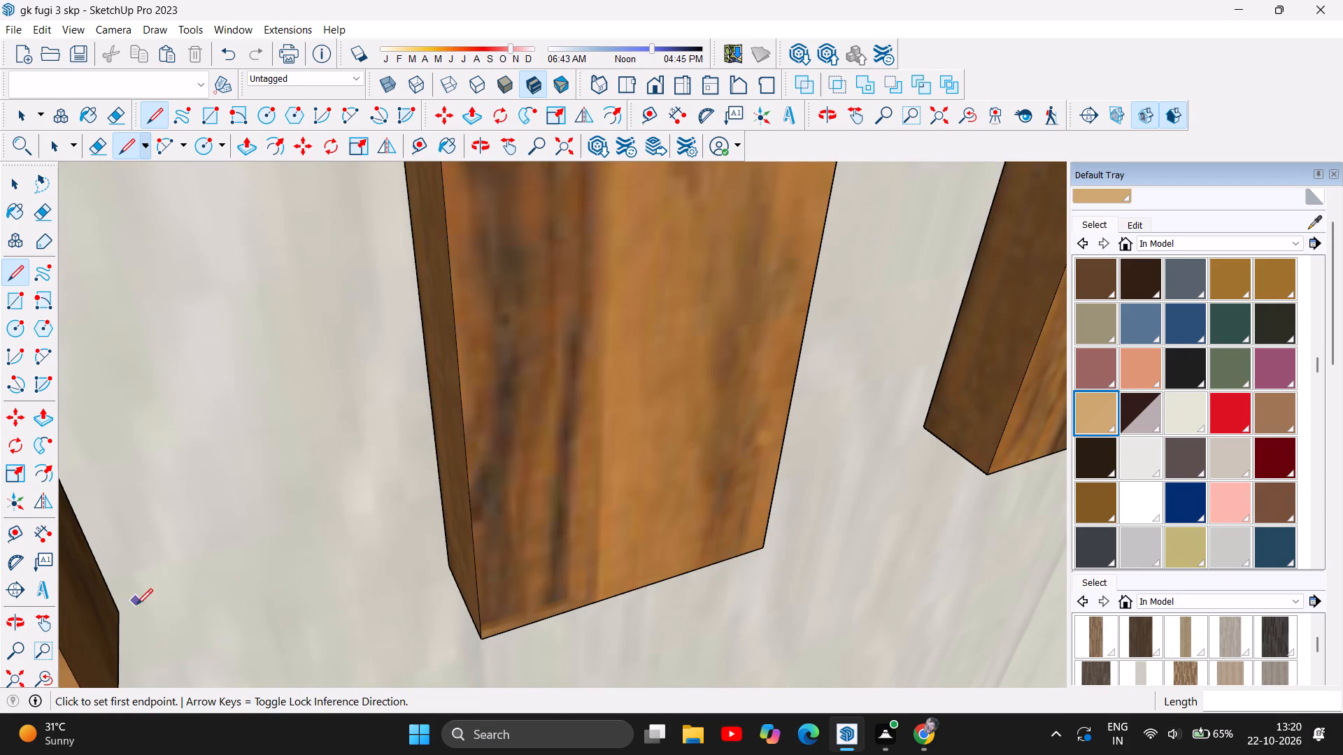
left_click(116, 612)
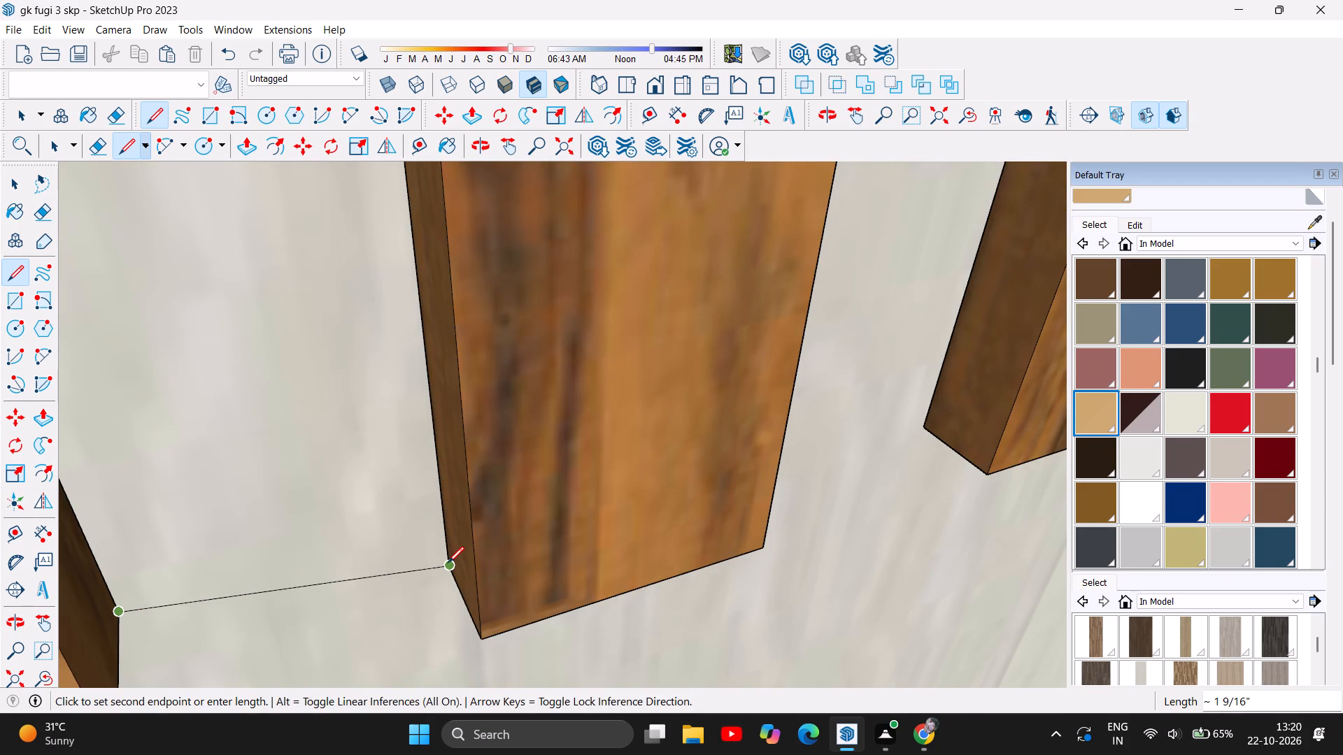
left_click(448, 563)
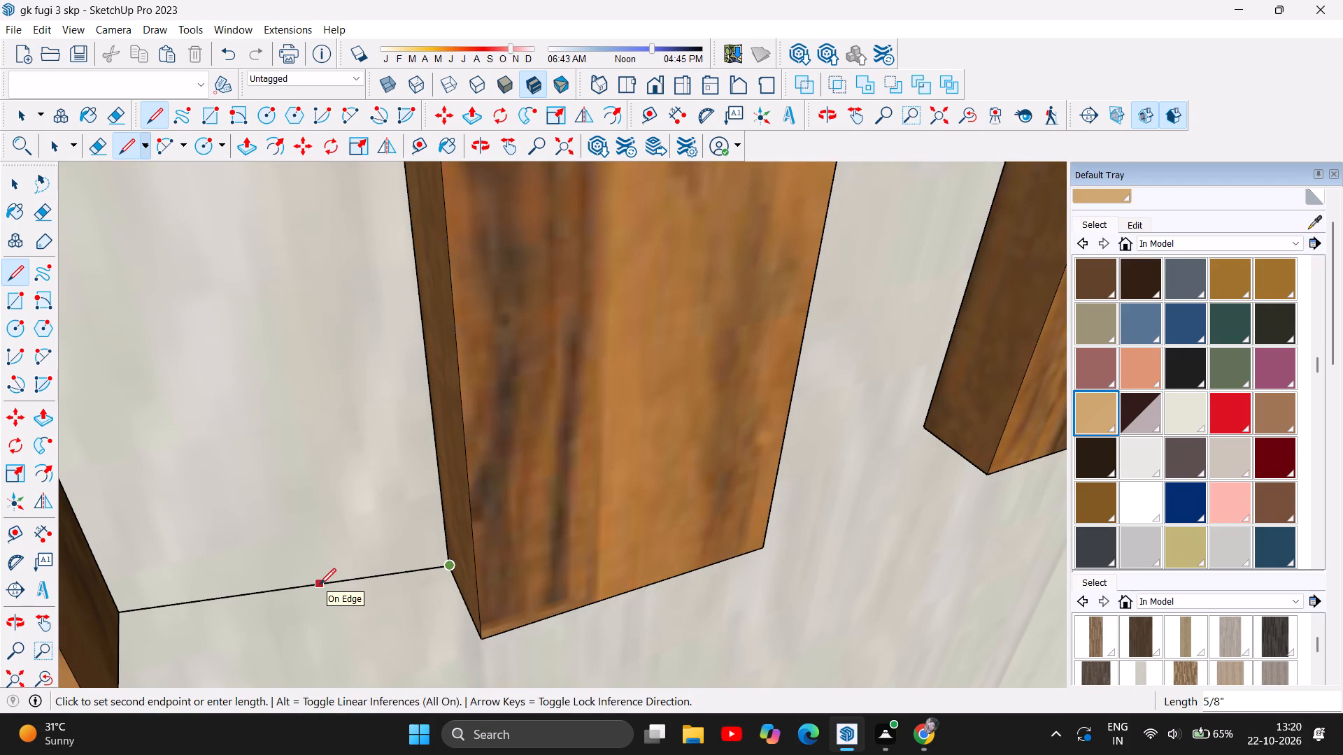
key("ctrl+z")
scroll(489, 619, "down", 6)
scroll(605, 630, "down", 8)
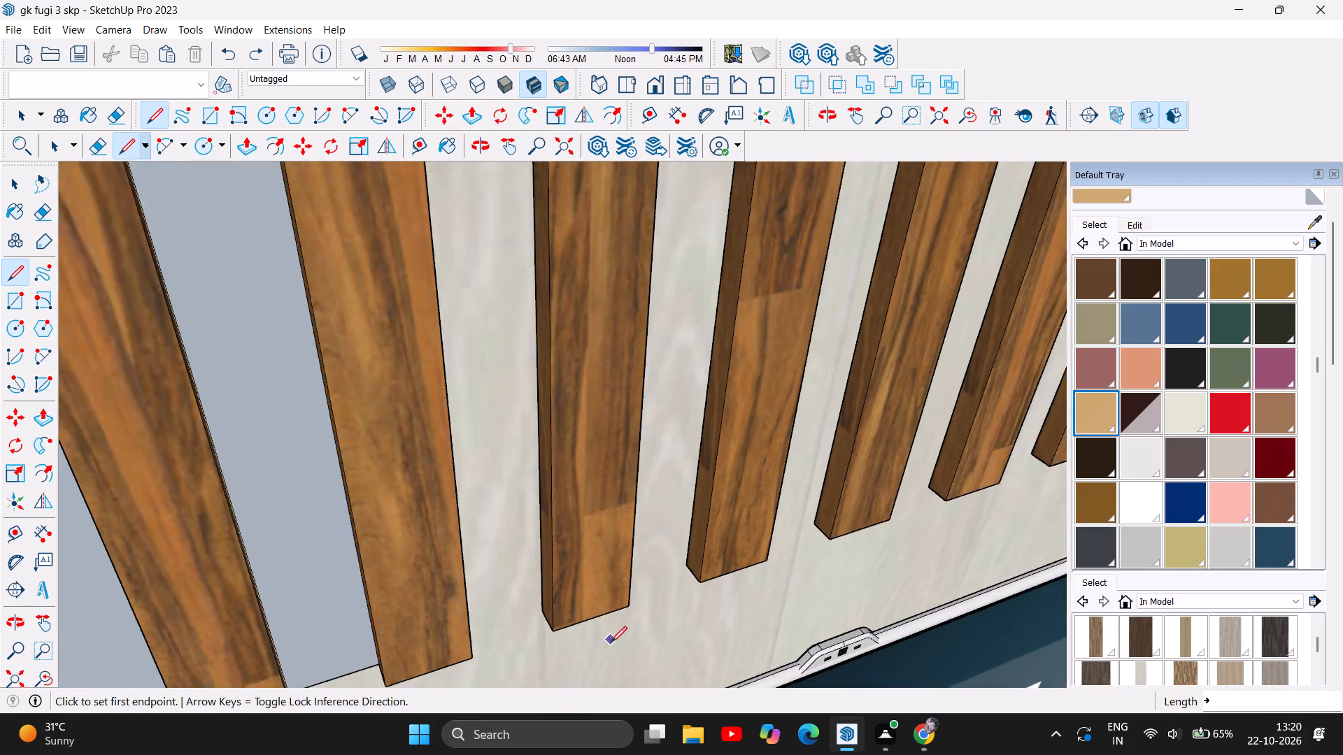
Examine the slat wall above and beside the TV, including the short slats' lower ends and the gaps between them.
scroll(611, 642, "down", 12)
scroll(553, 642, "down", 10)
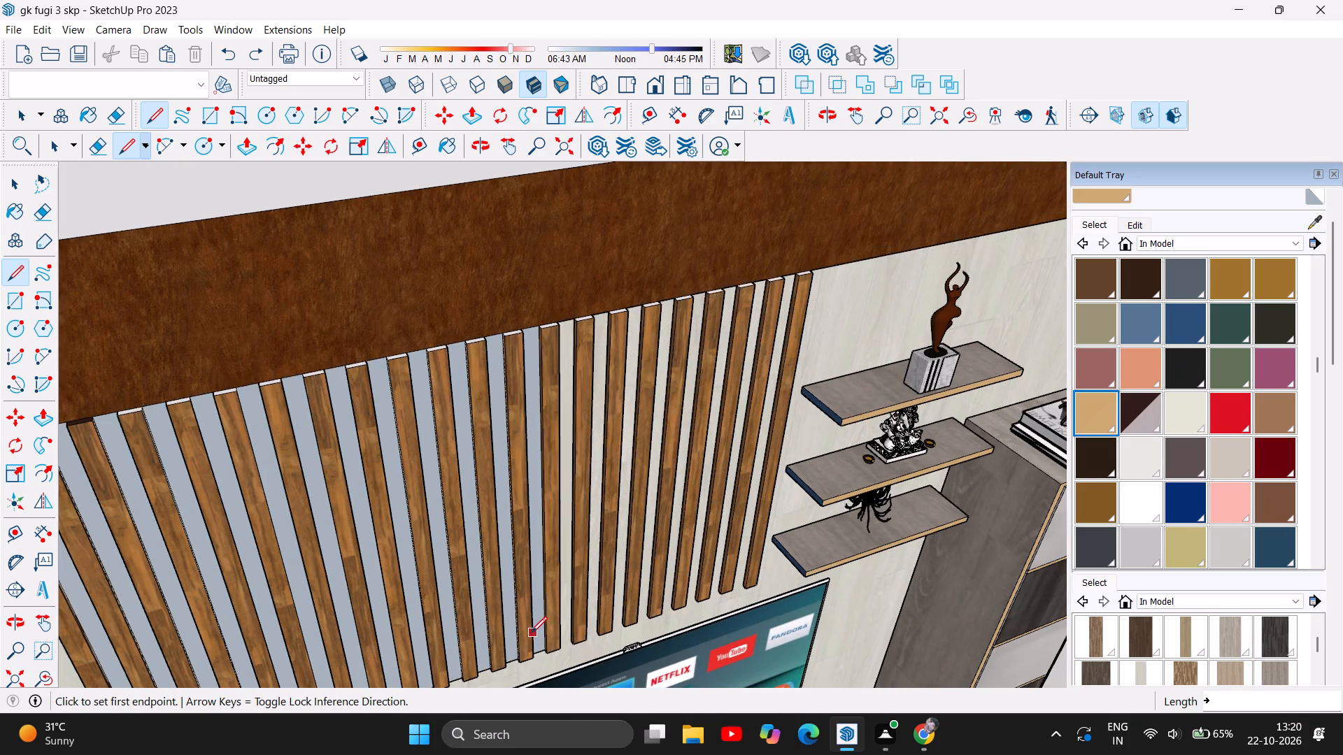
scroll(531, 633, "down", 1)
left_click(485, 149)
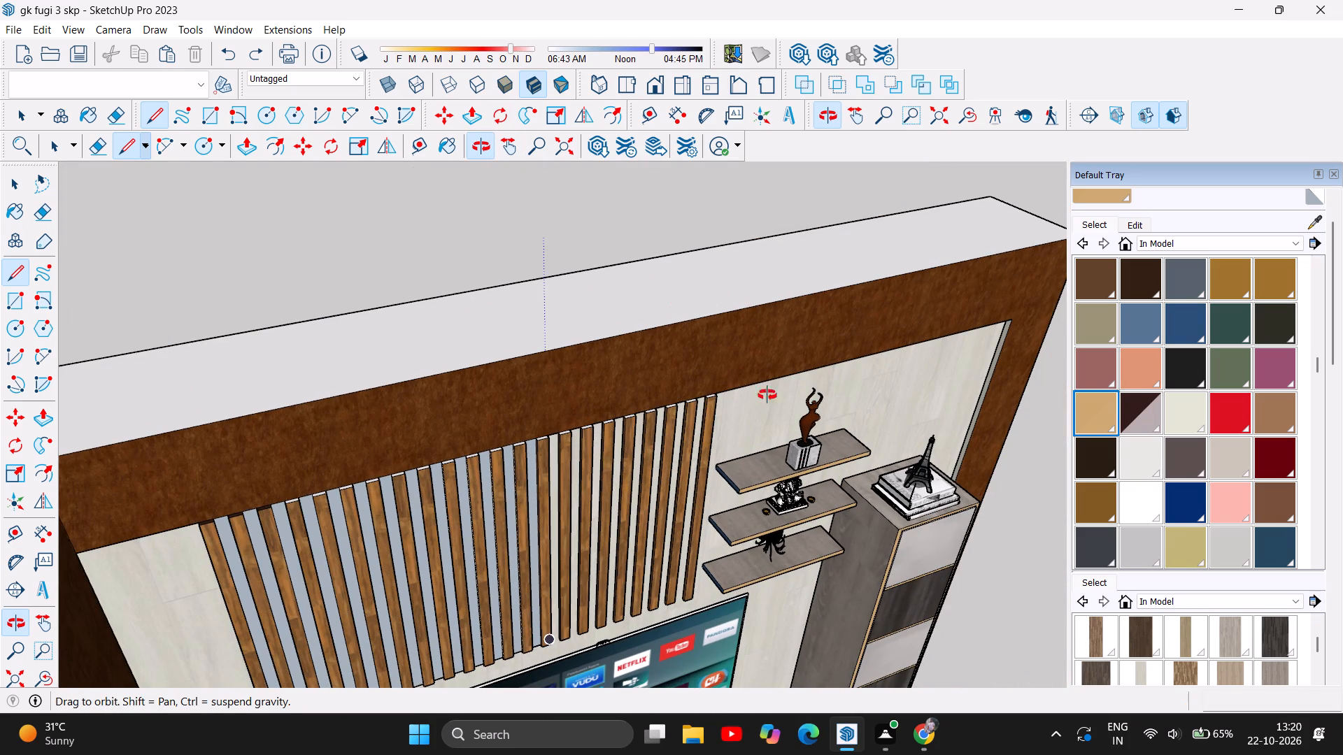
left_click_drag(820, 492, 558, 338)
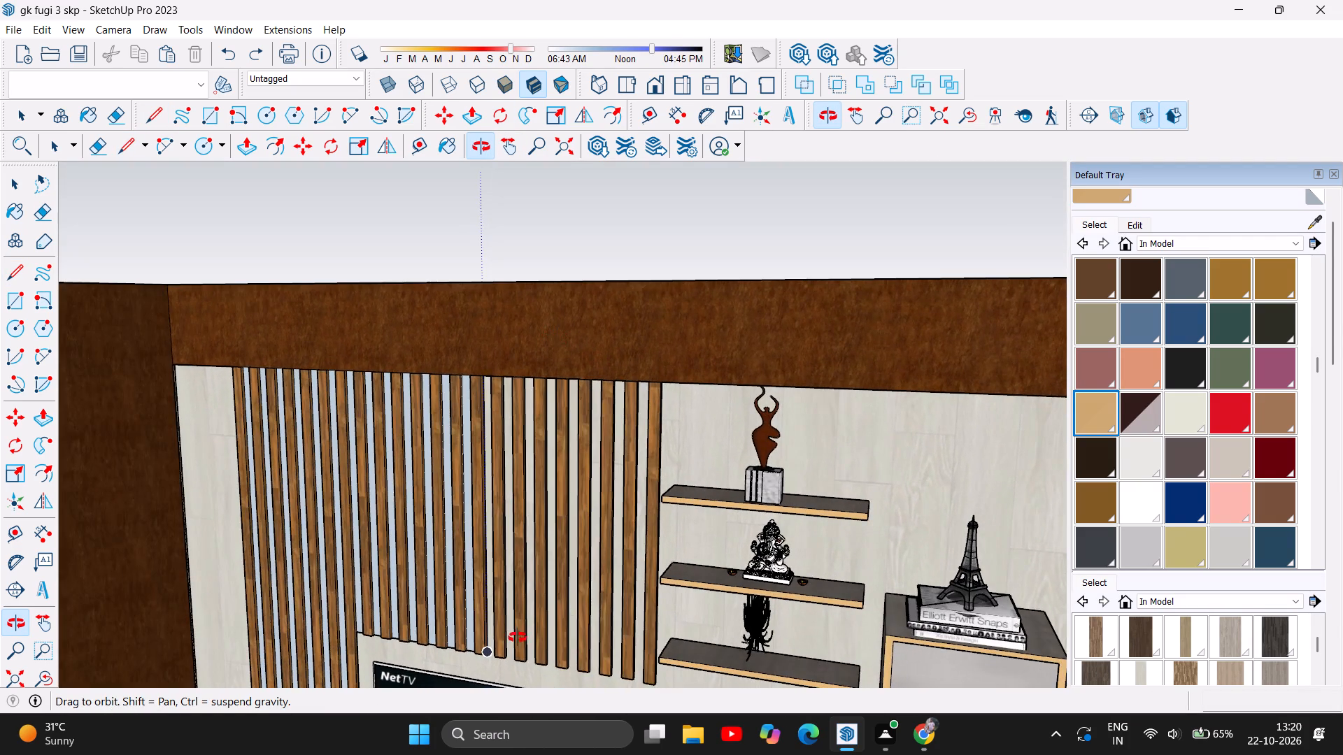
scroll(514, 639, "up", 4)
scroll(447, 675, "up", 6)
left_click_drag(586, 555, 647, 722)
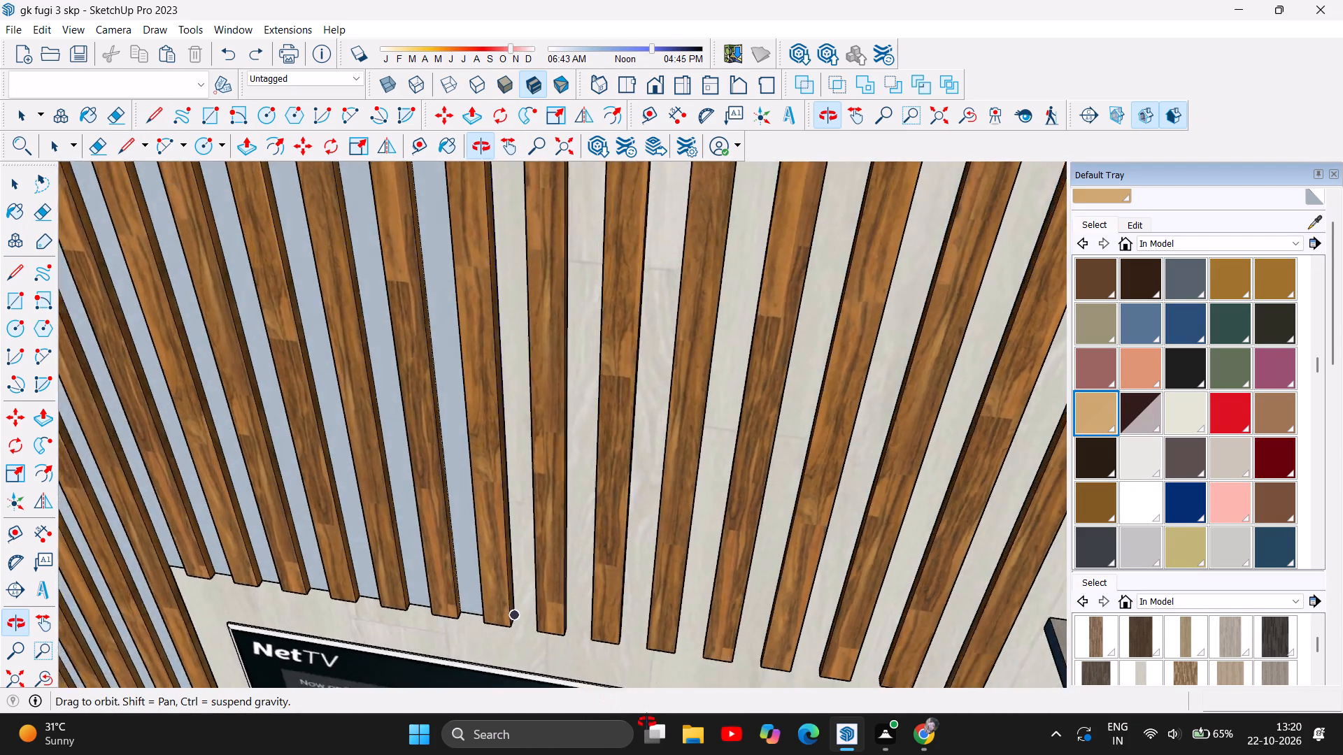
left_click_drag(647, 722, 469, 609)
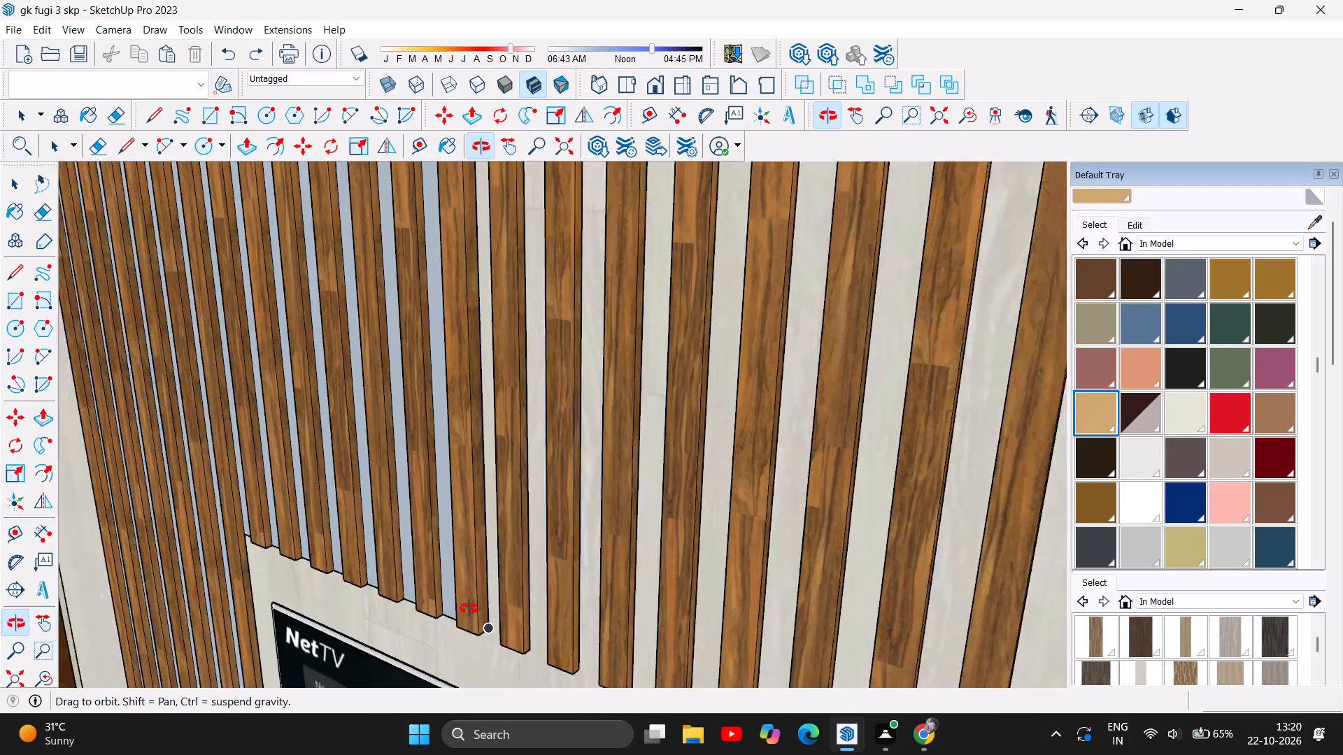
left_click_drag(469, 609, 683, 519)
scroll(787, 459, "down", 5)
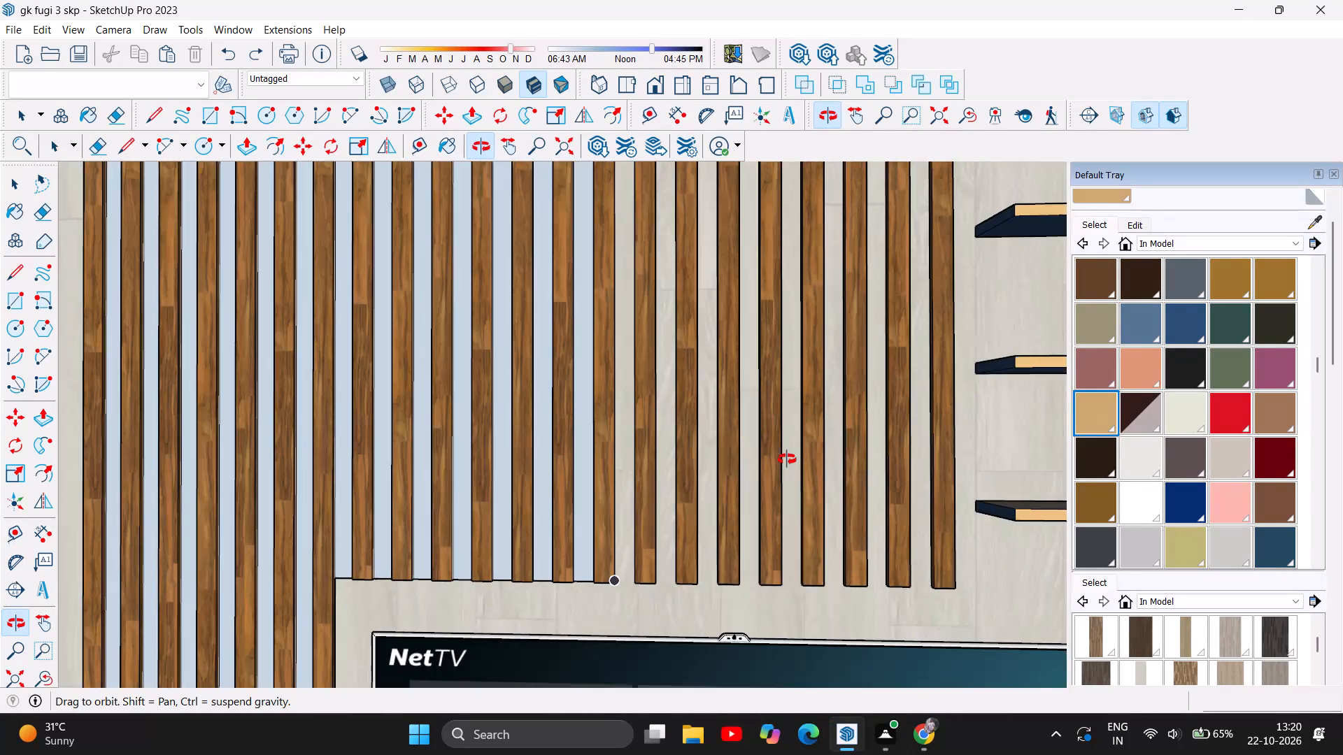
scroll(787, 459, "down", 9)
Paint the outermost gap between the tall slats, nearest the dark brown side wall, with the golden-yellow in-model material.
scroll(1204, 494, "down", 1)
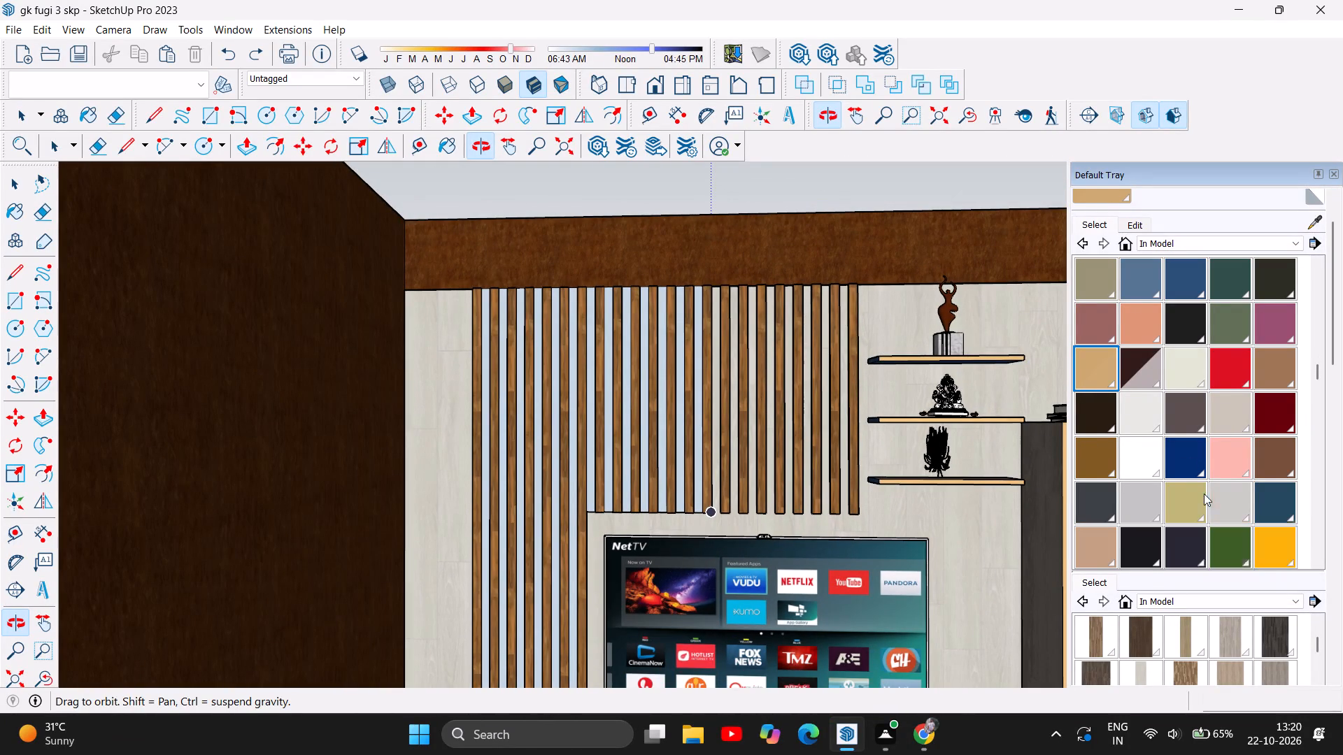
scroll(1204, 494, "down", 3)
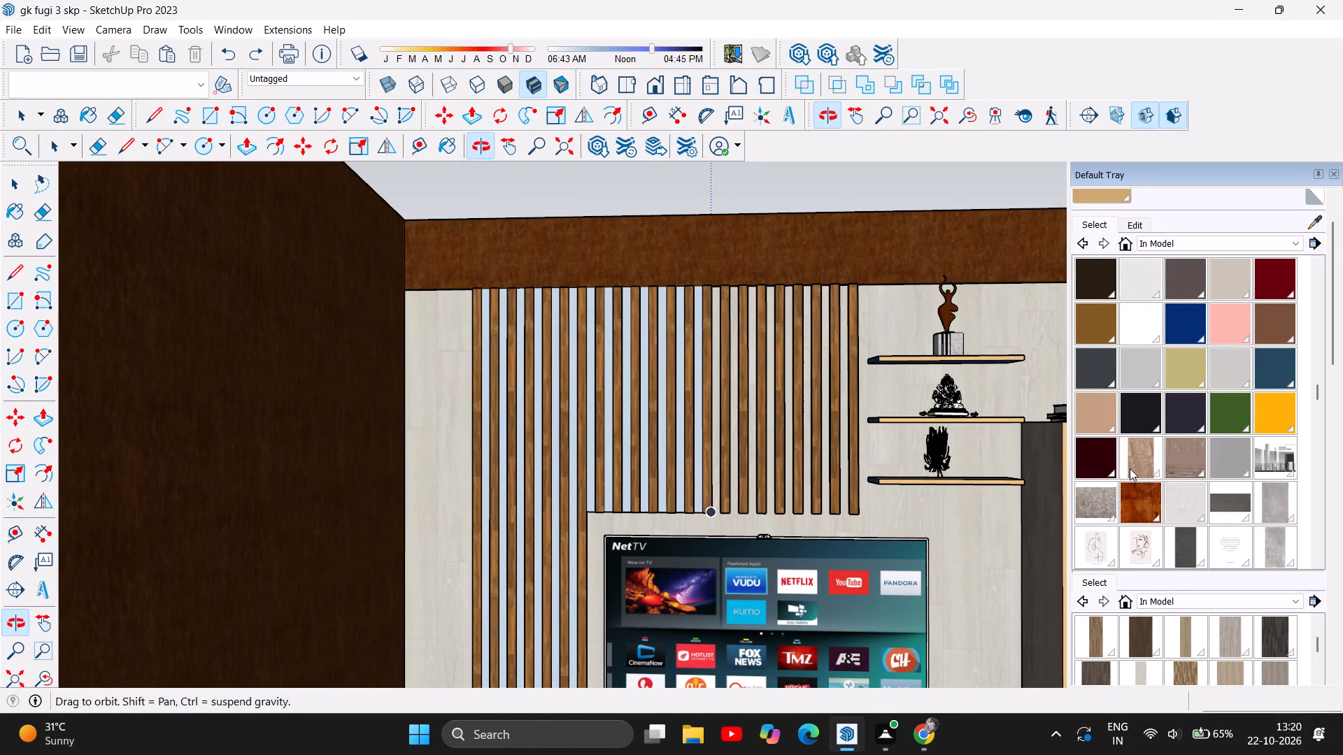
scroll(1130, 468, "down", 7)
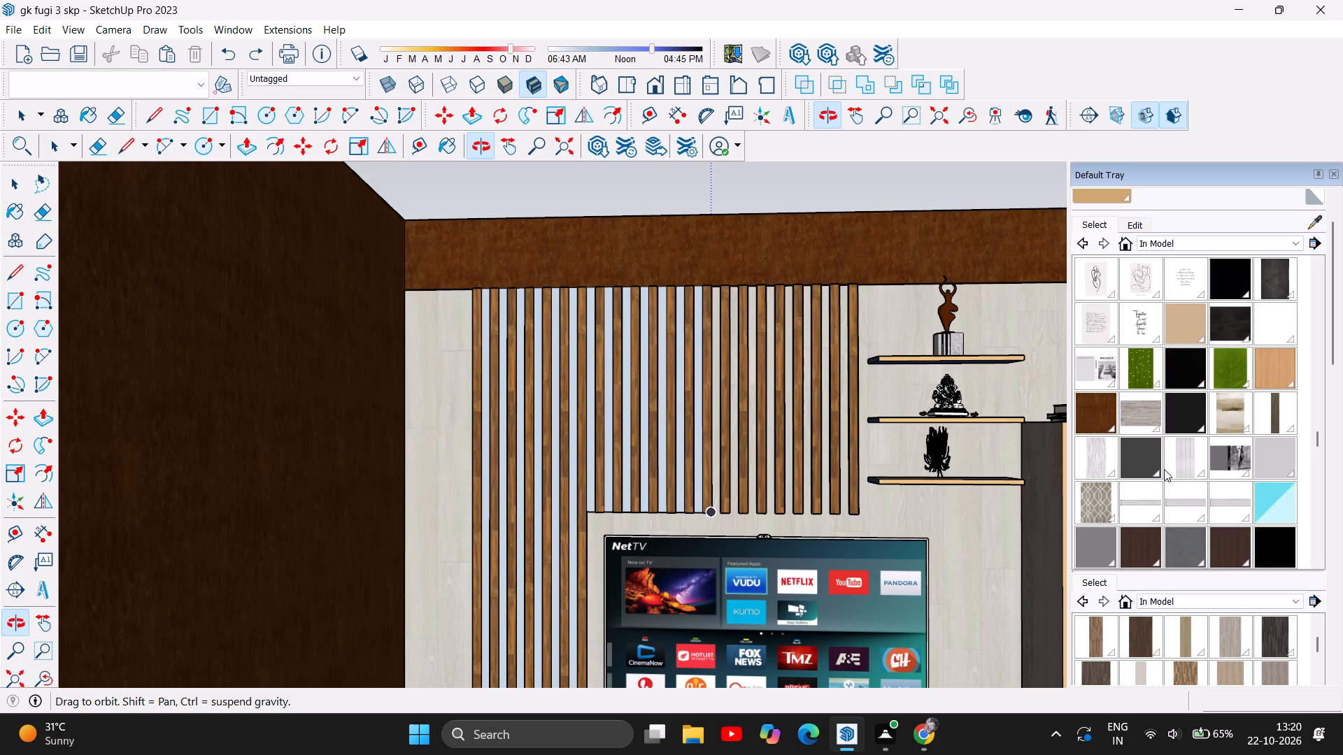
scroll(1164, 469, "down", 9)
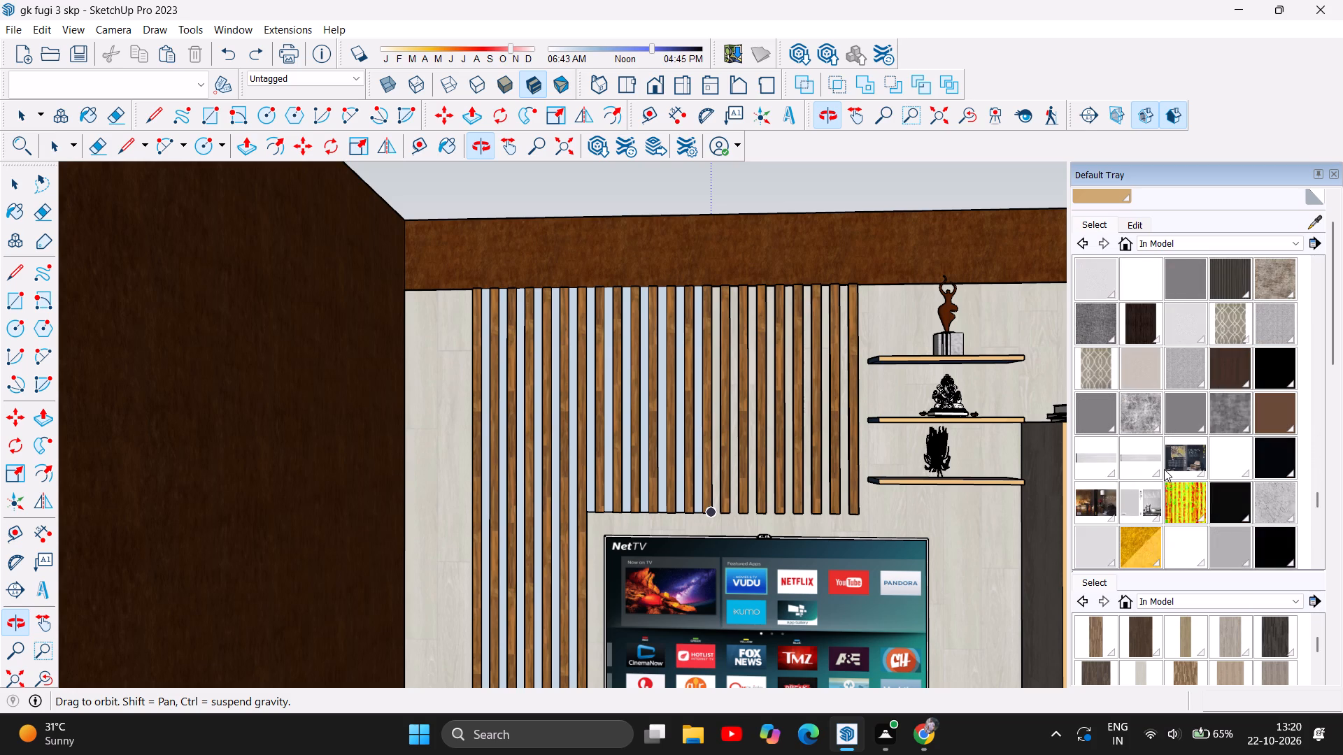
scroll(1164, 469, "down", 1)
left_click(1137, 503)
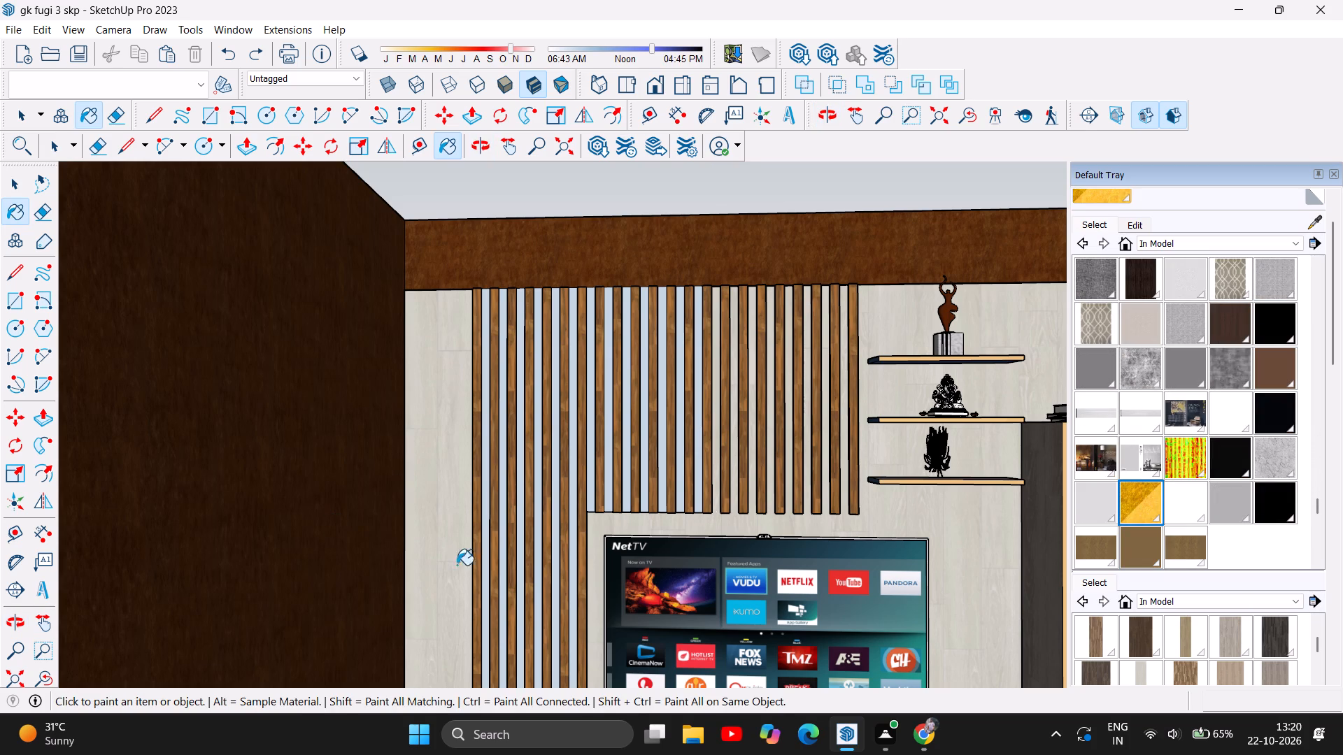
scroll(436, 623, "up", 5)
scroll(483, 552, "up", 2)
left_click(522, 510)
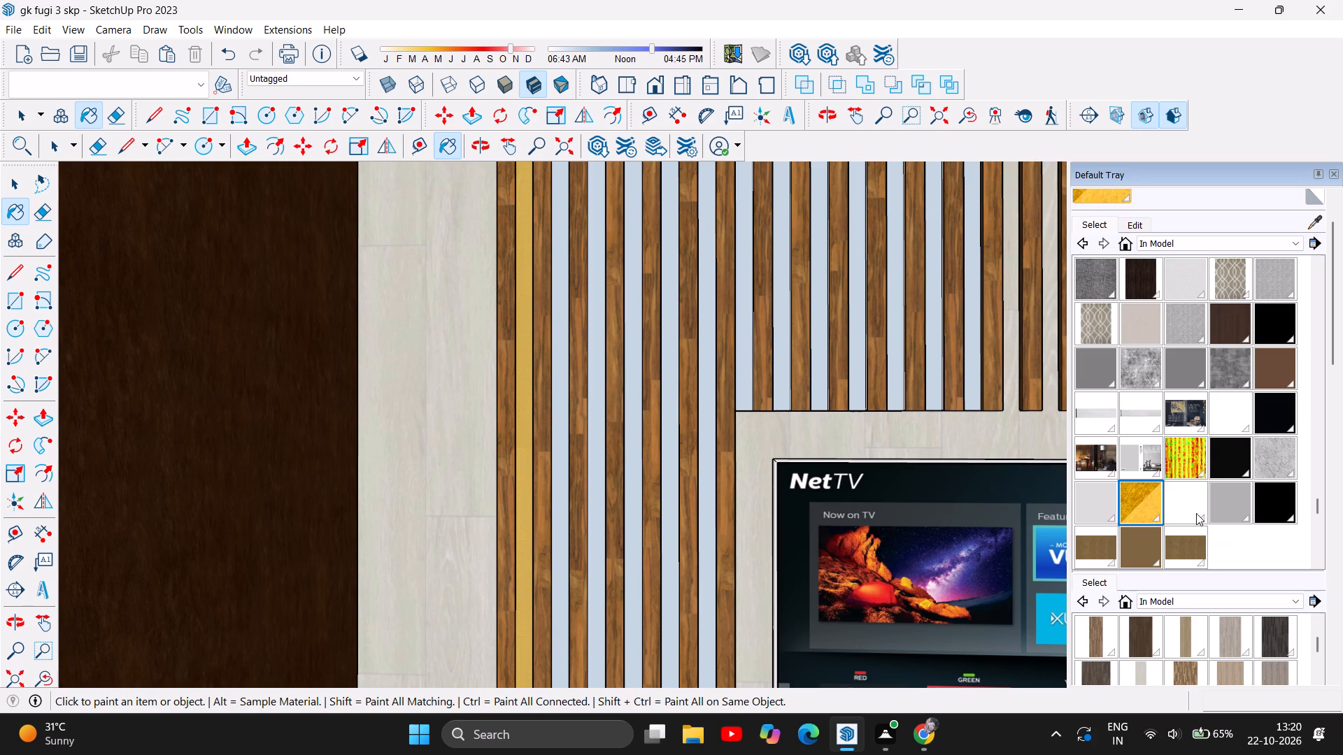
Browse the in-model materials for an alternative finish for the gaps between the slats.
scroll(1179, 512, "down", 3)
scroll(1107, 421, "up", 4)
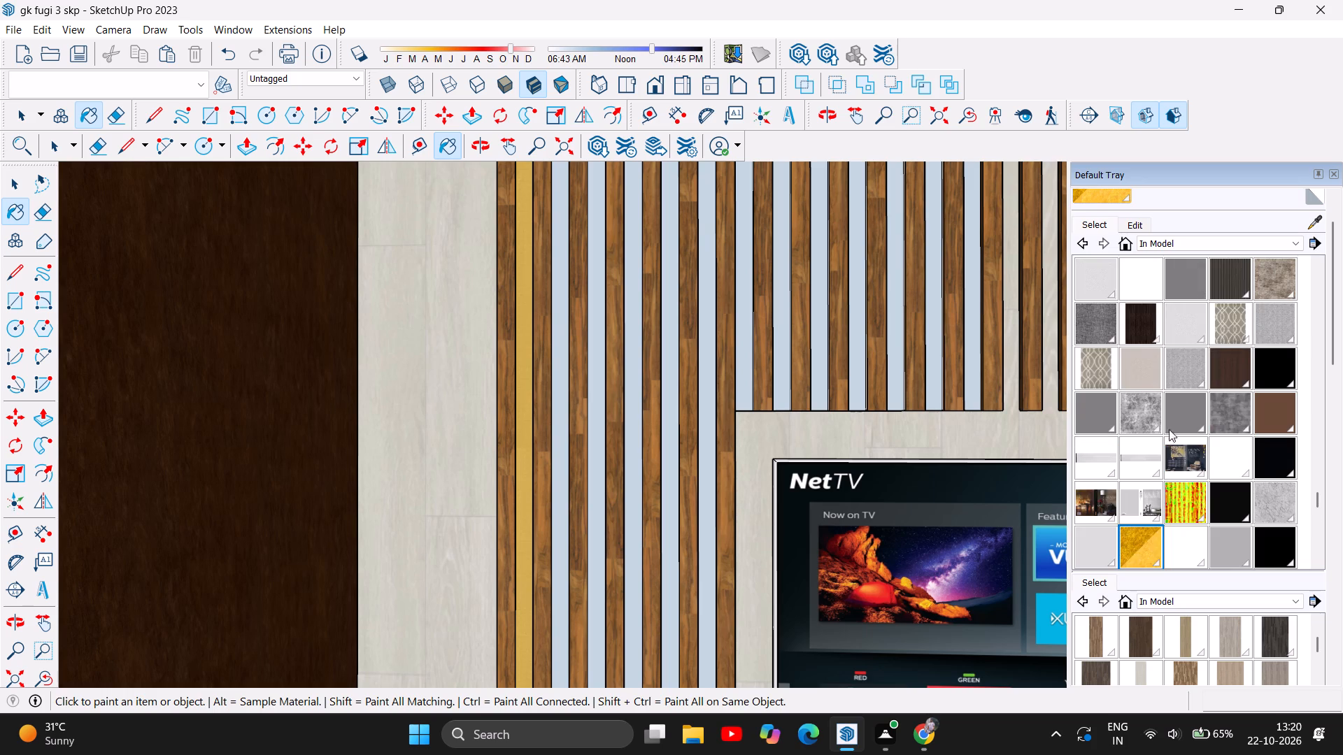
scroll(1230, 424, "up", 3)
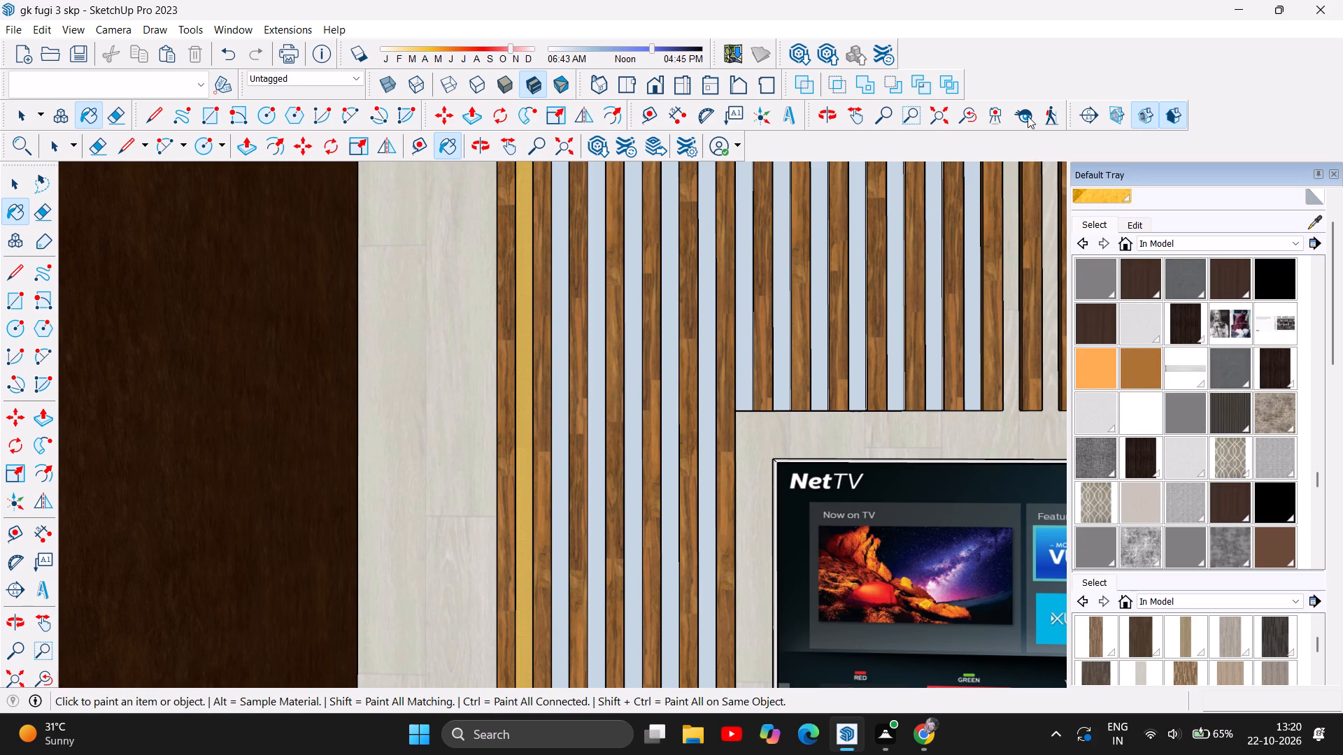
scroll(1262, 437, "up", 7)
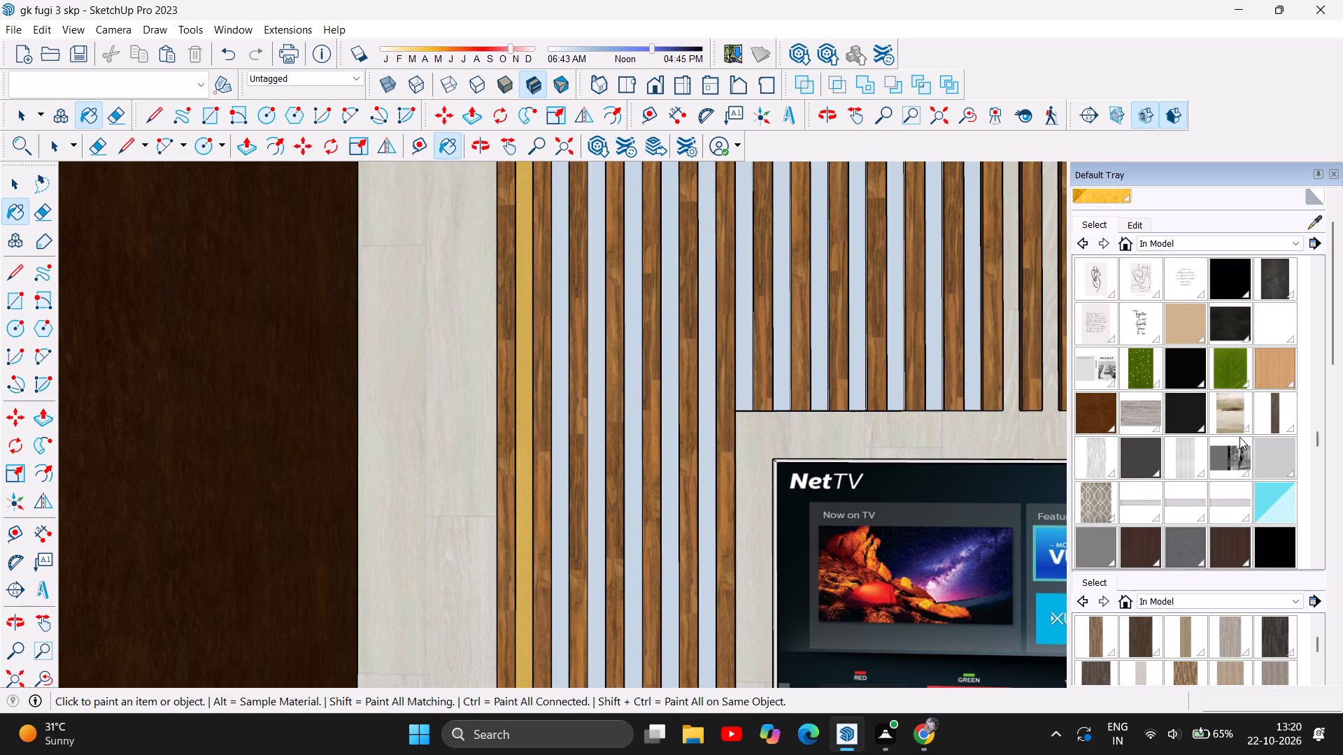
scroll(1260, 429, "up", 2)
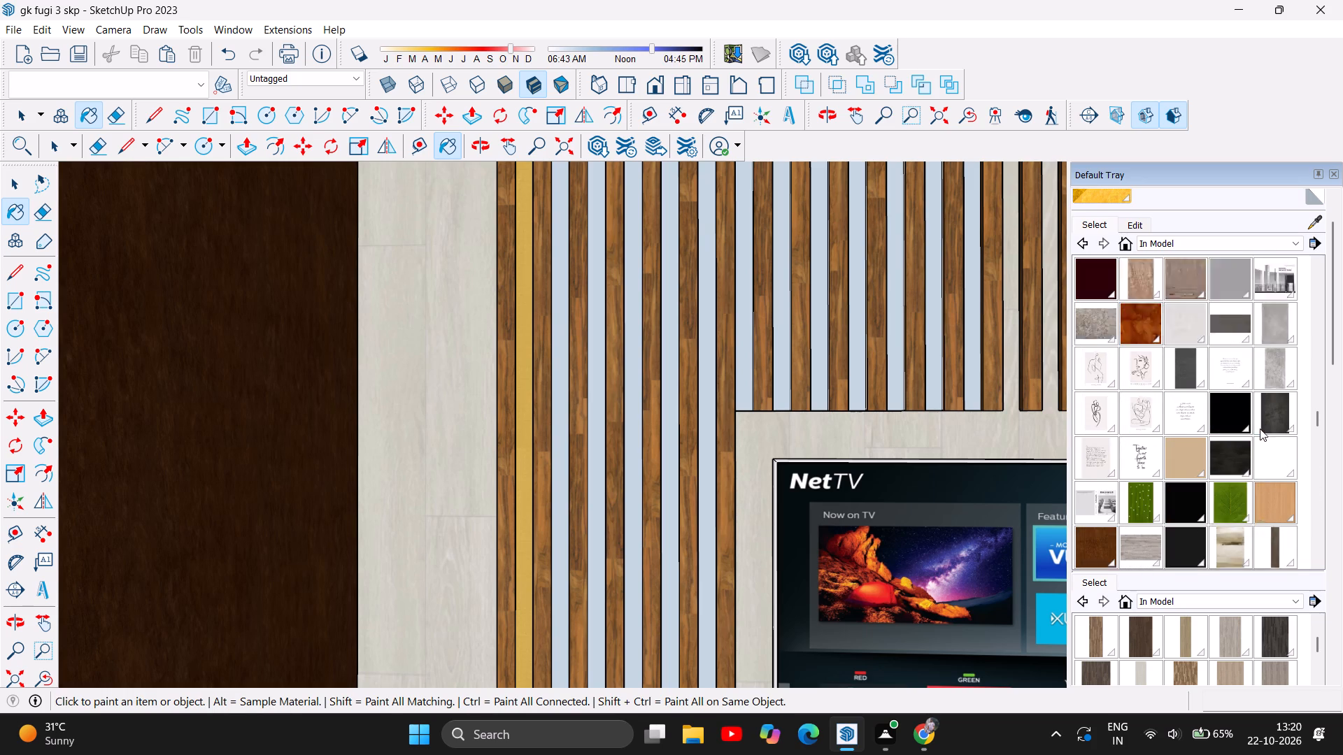
scroll(1260, 429, "up", 3)
scroll(1184, 440, "up", 1)
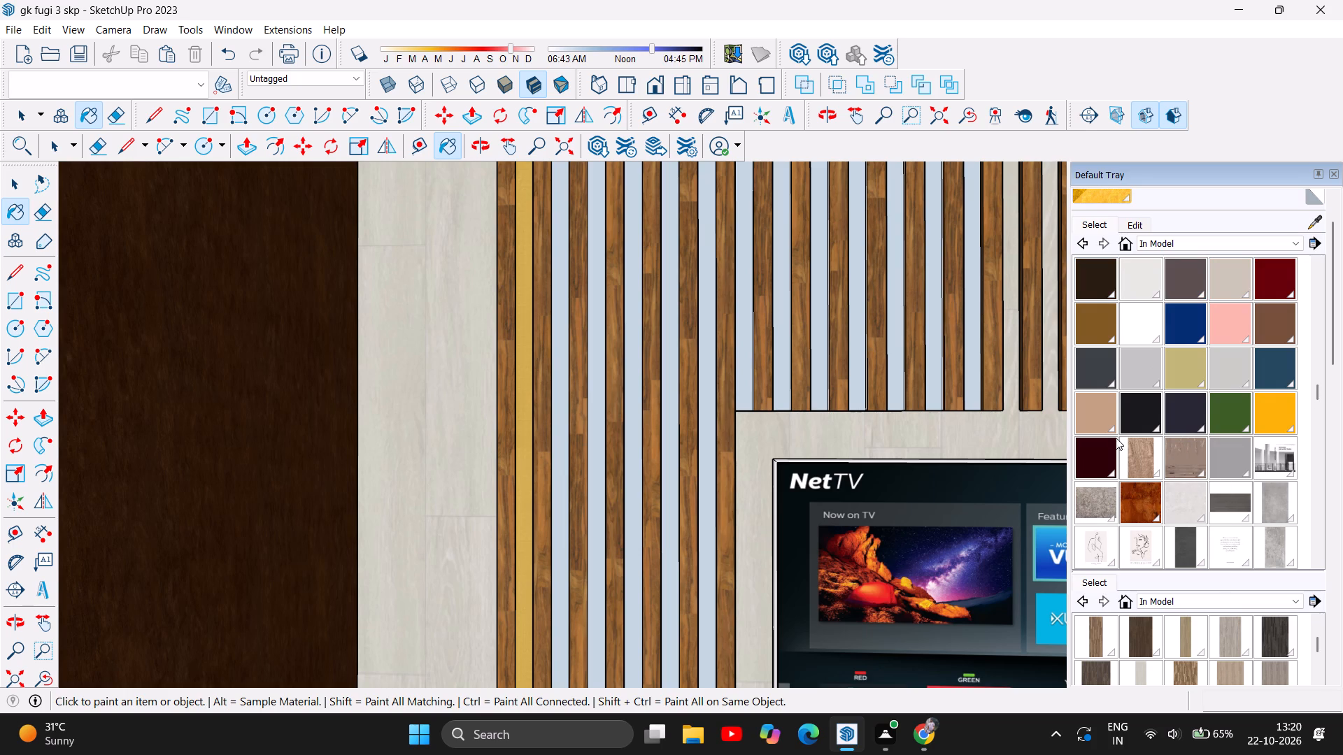
scroll(1316, 408, "up", 8)
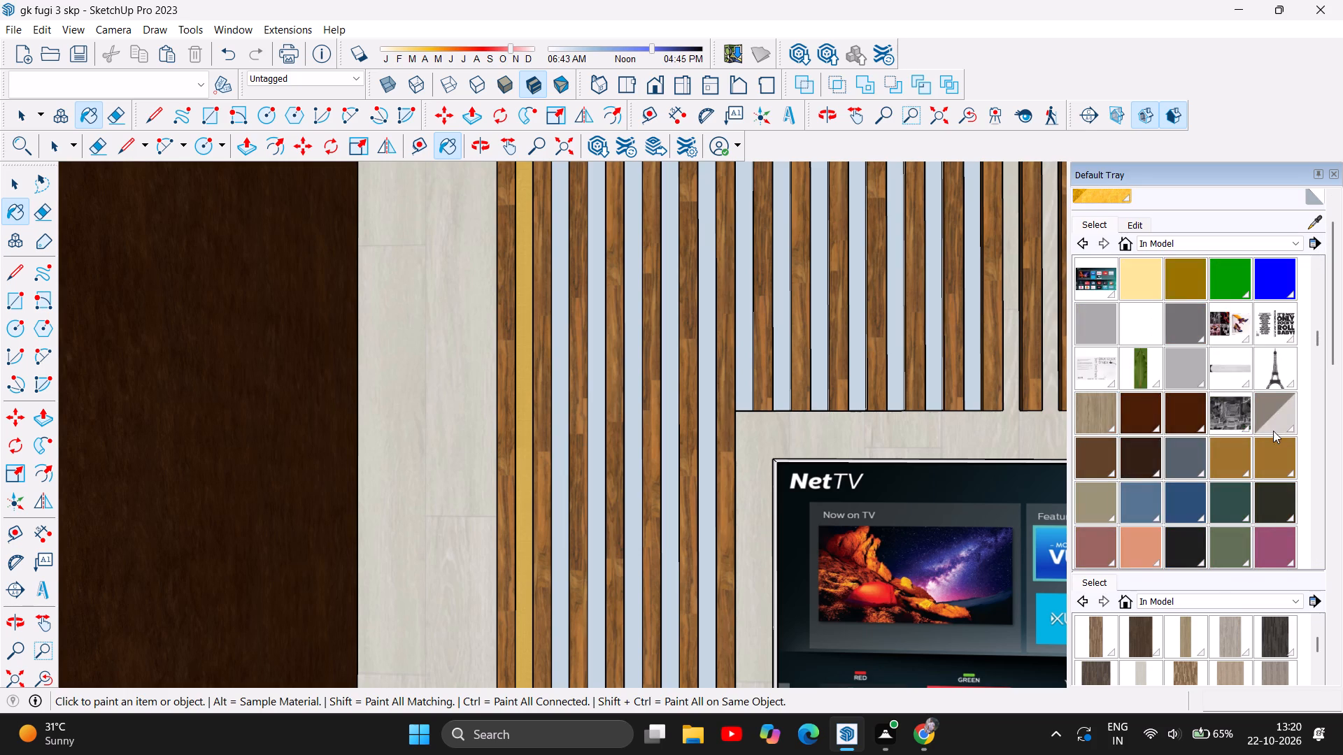
scroll(1255, 440, "up", 12)
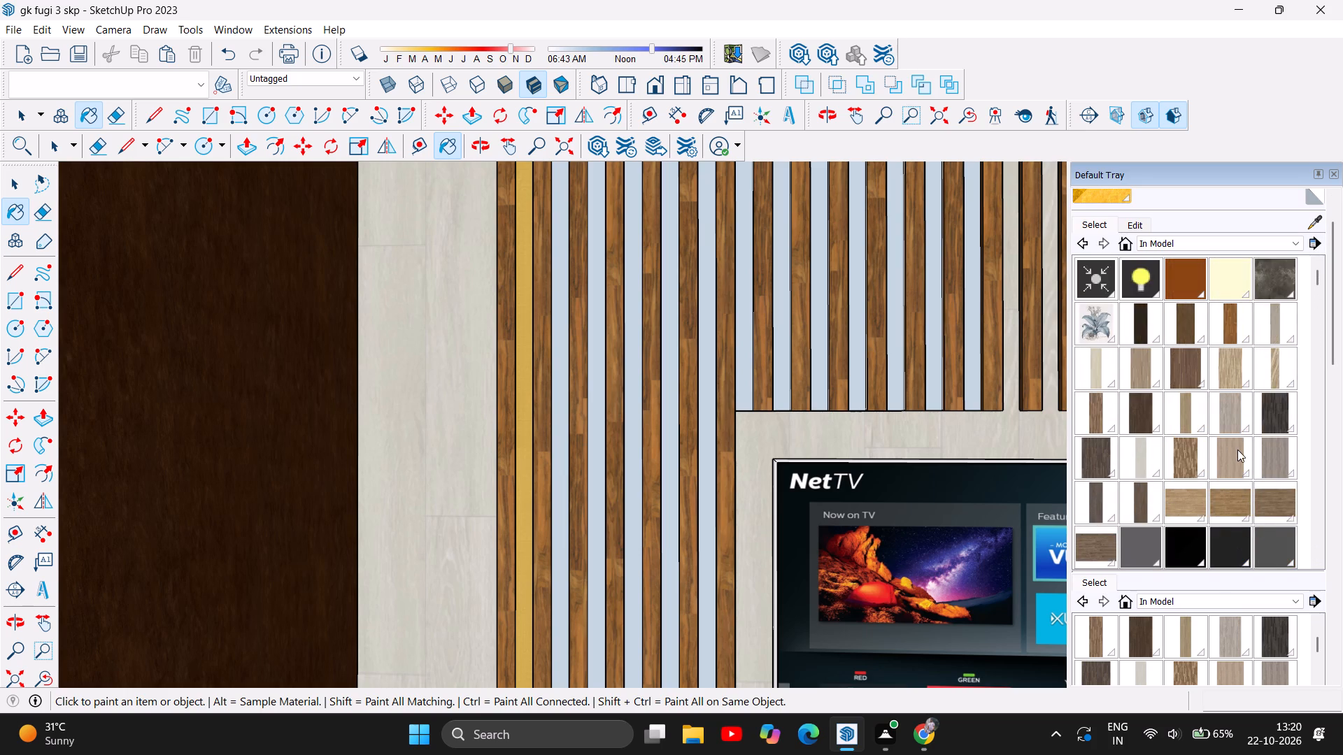
scroll(1237, 450, "down", 18)
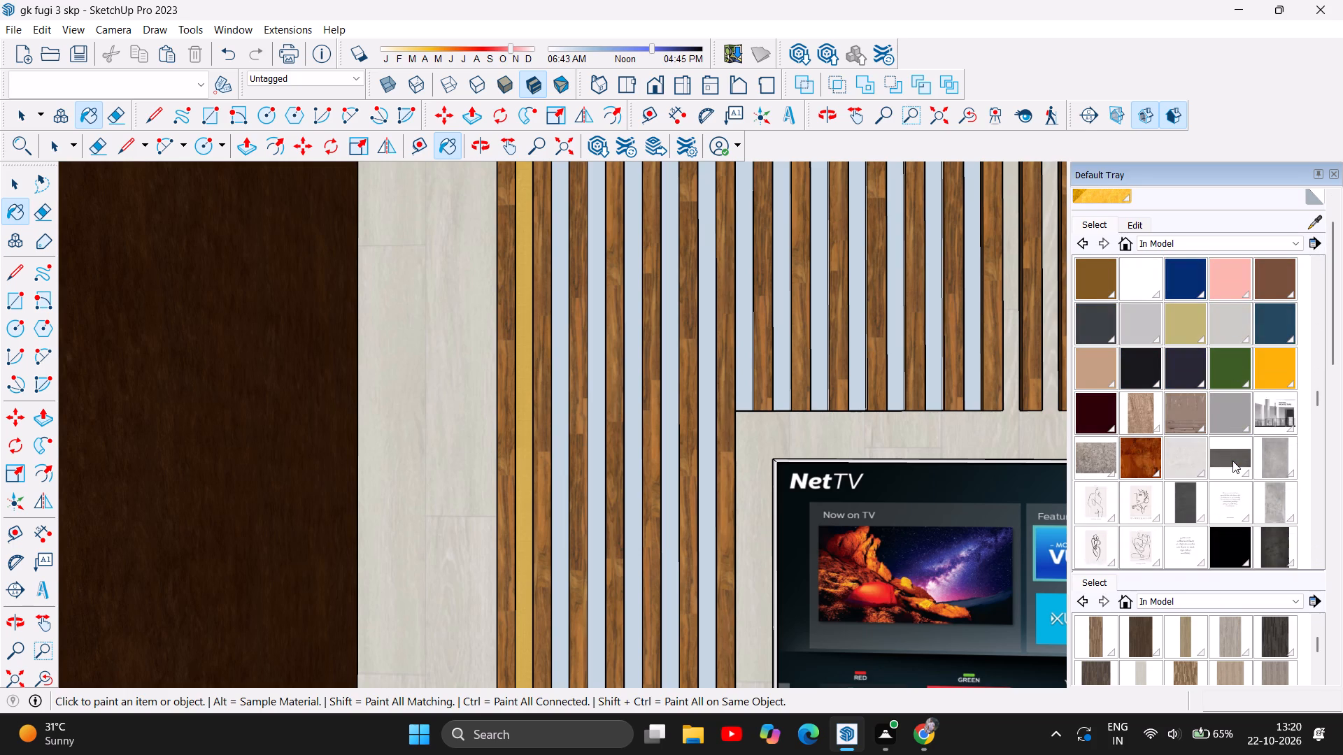
scroll(1232, 461, "down", 2)
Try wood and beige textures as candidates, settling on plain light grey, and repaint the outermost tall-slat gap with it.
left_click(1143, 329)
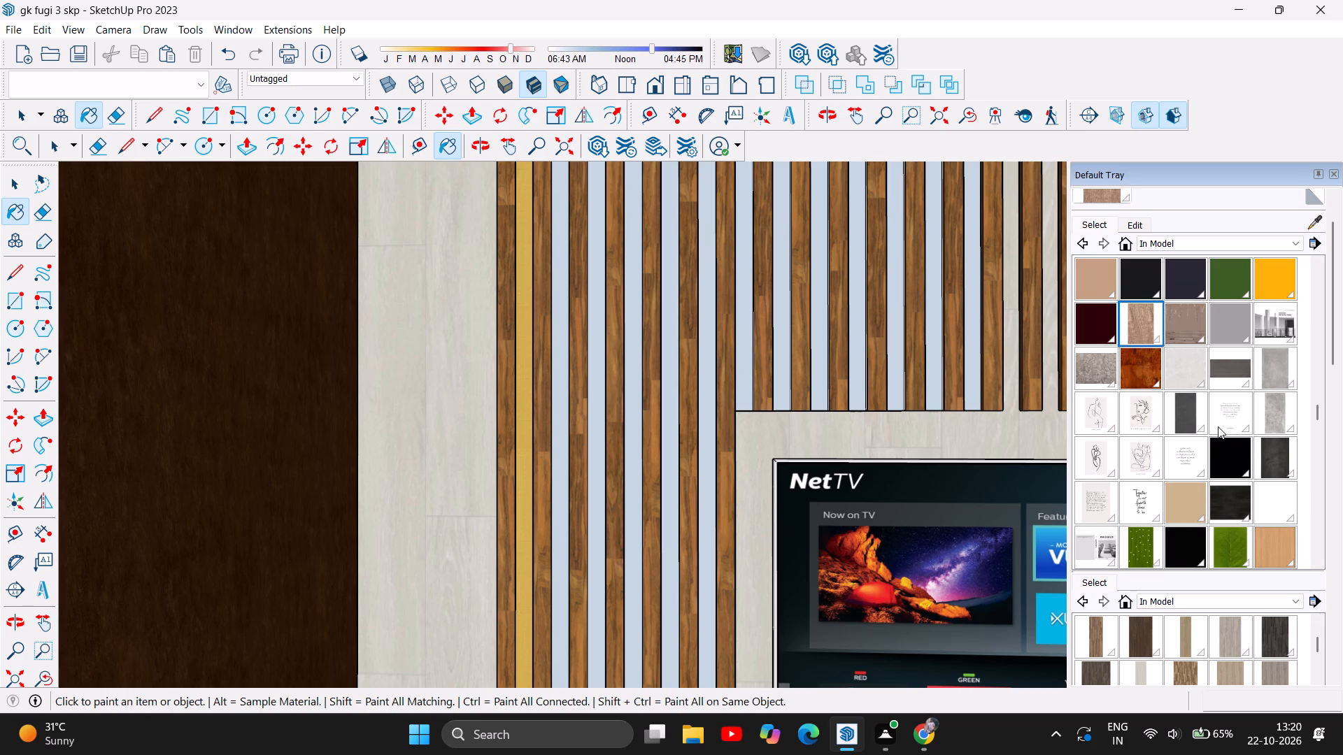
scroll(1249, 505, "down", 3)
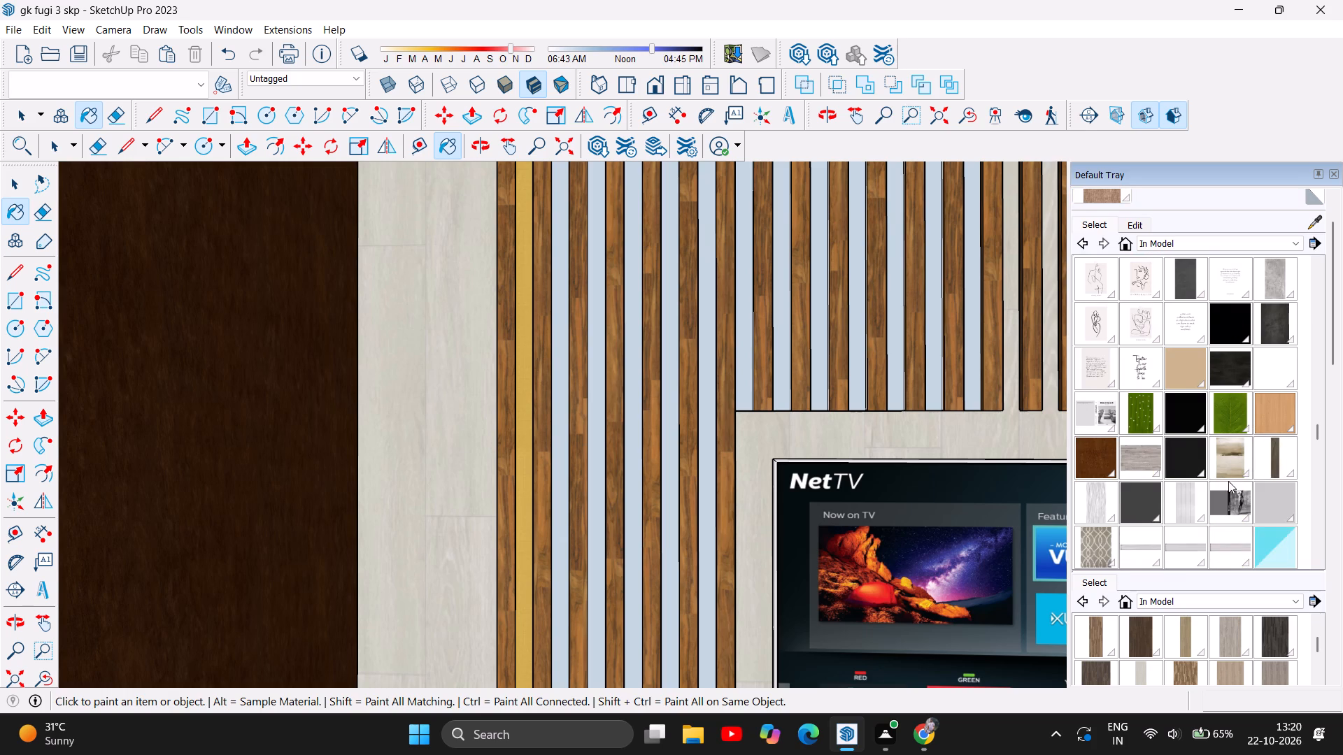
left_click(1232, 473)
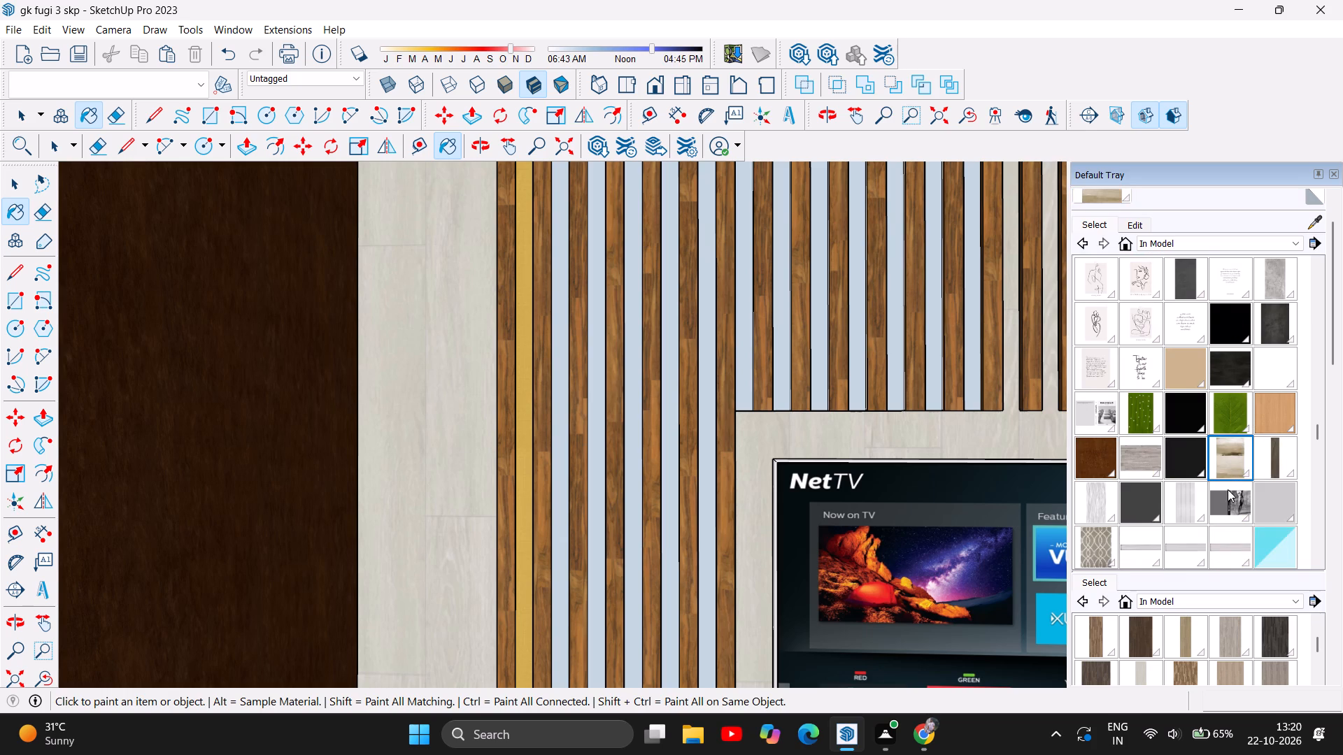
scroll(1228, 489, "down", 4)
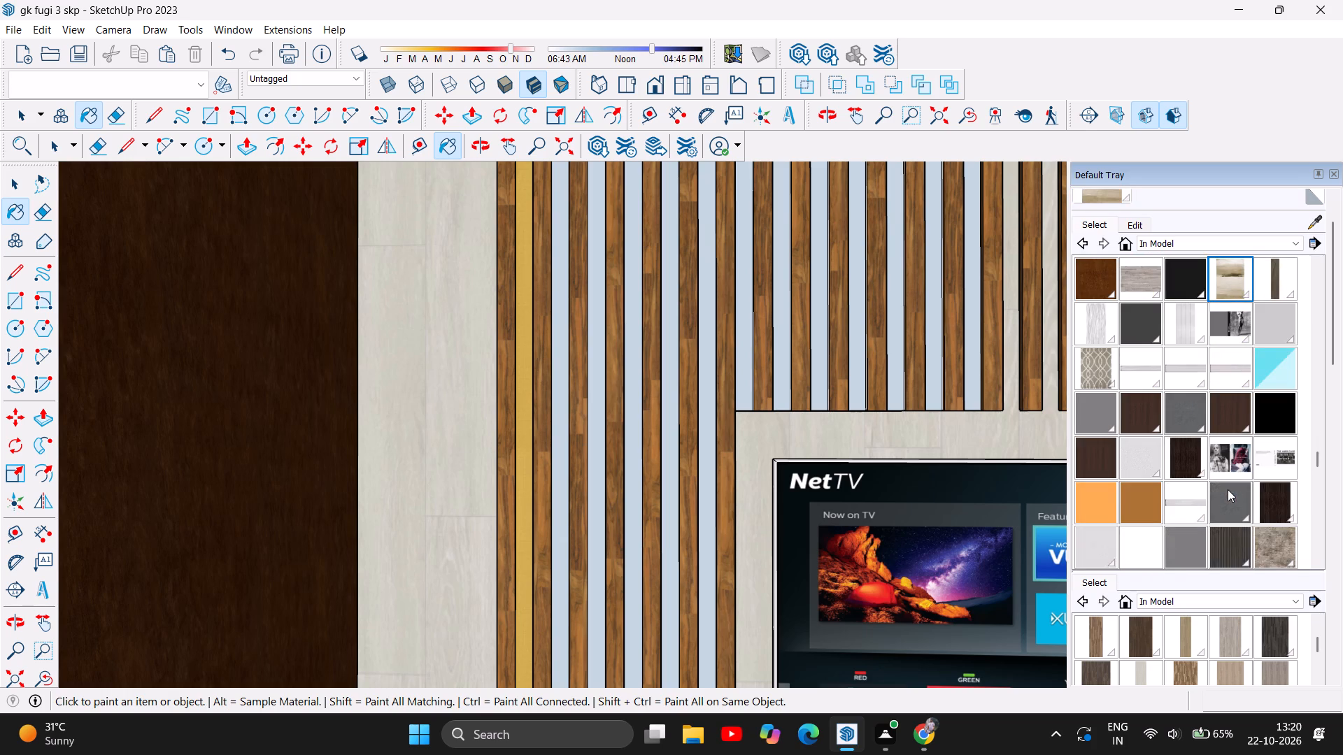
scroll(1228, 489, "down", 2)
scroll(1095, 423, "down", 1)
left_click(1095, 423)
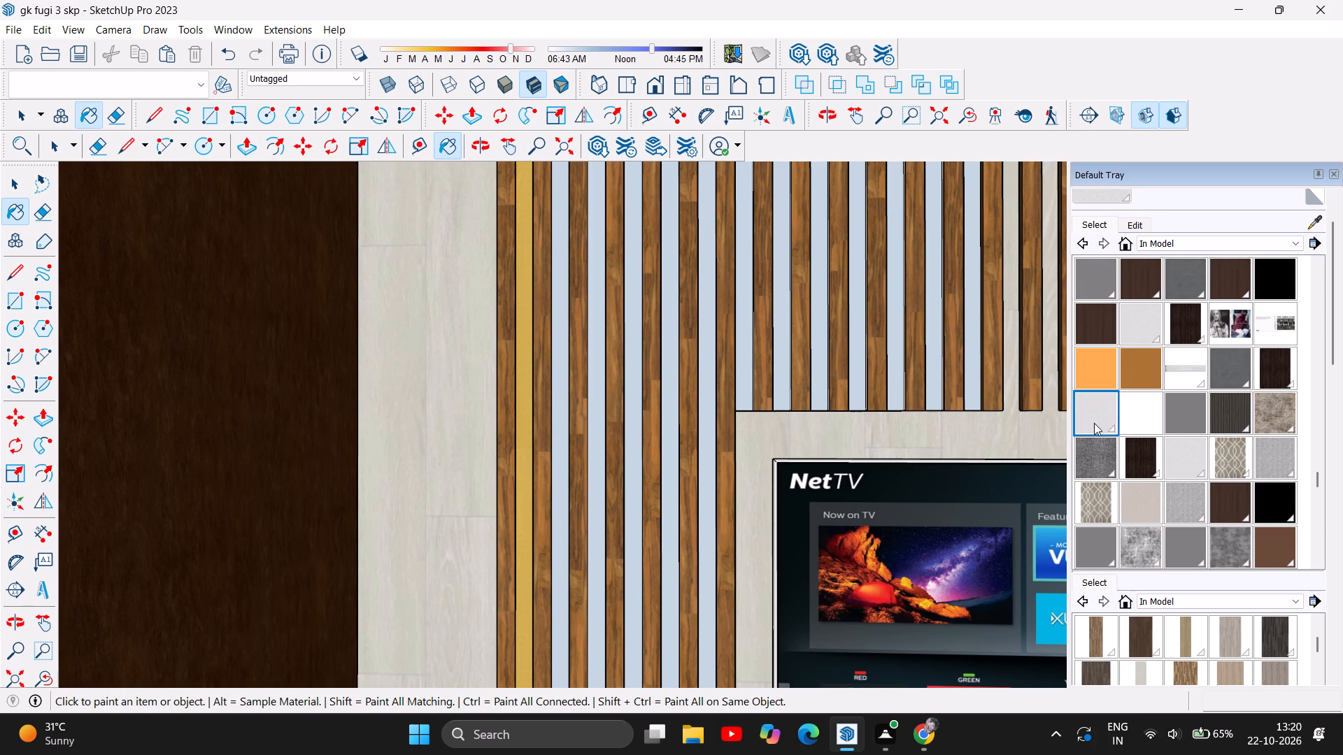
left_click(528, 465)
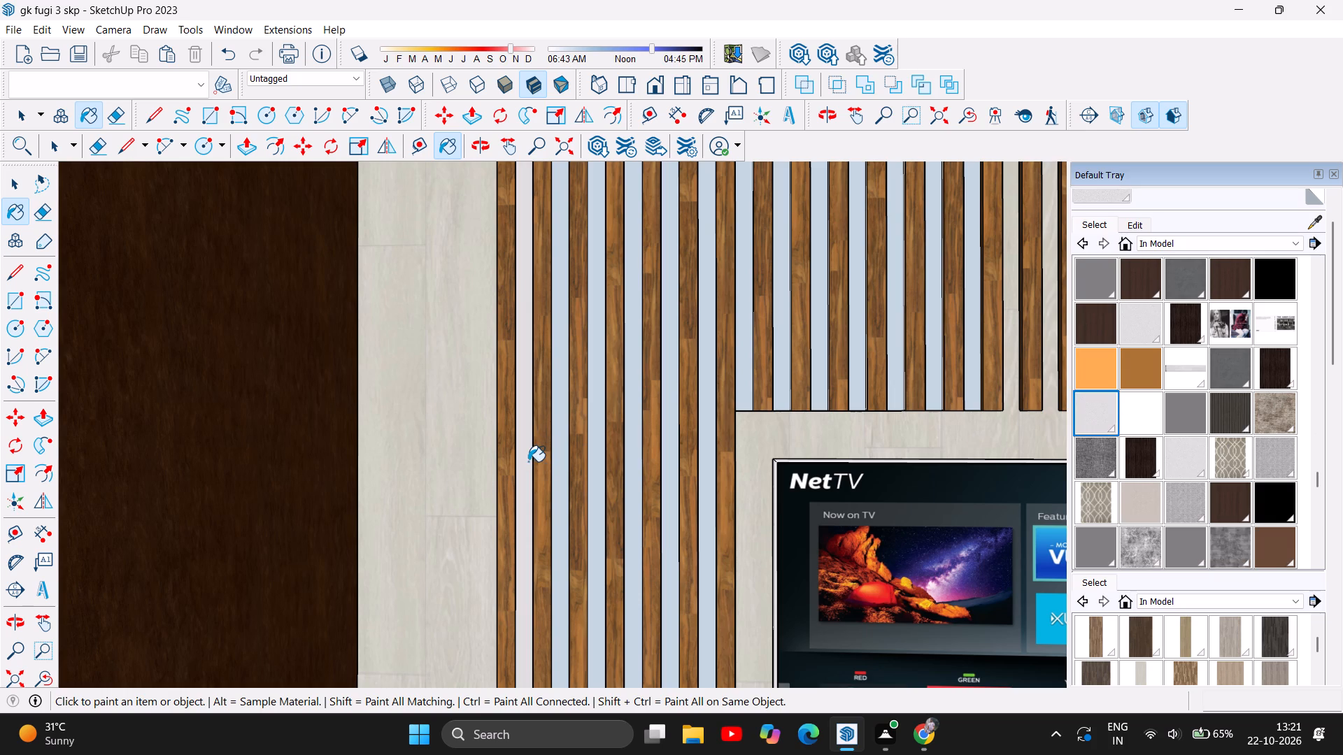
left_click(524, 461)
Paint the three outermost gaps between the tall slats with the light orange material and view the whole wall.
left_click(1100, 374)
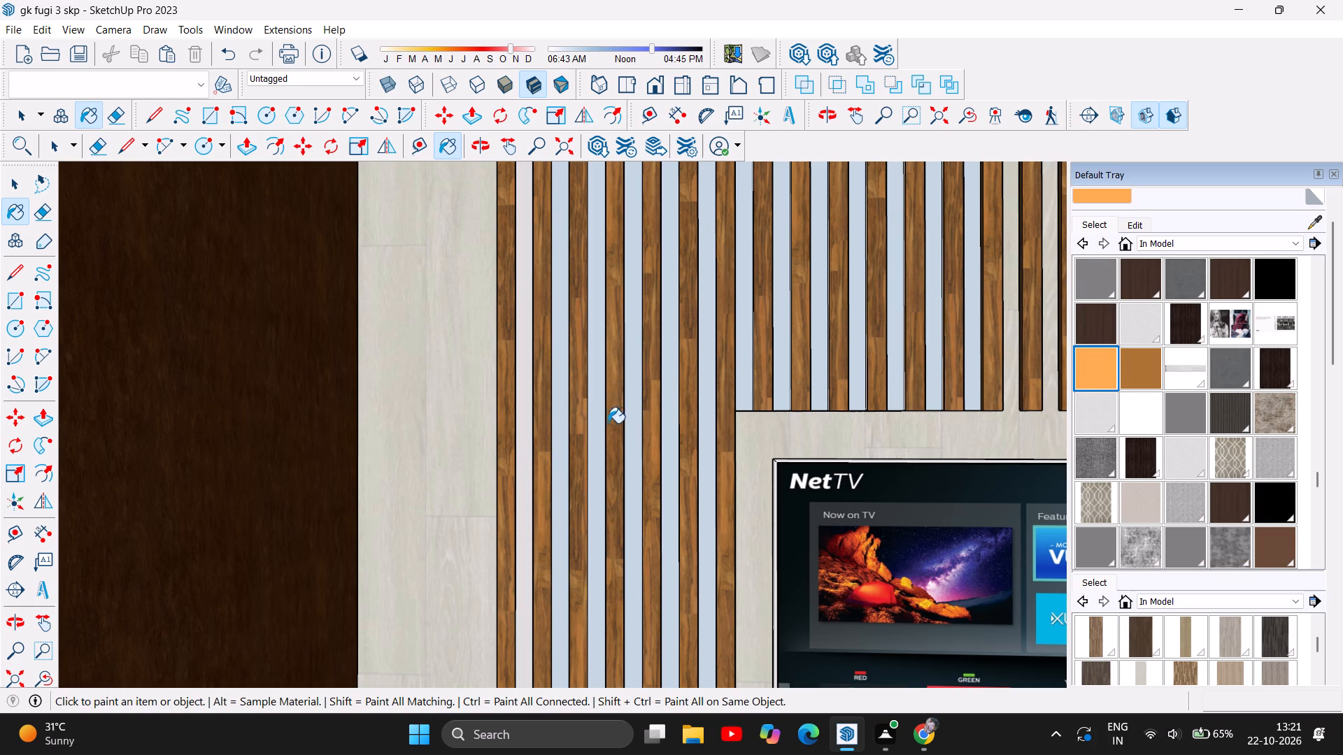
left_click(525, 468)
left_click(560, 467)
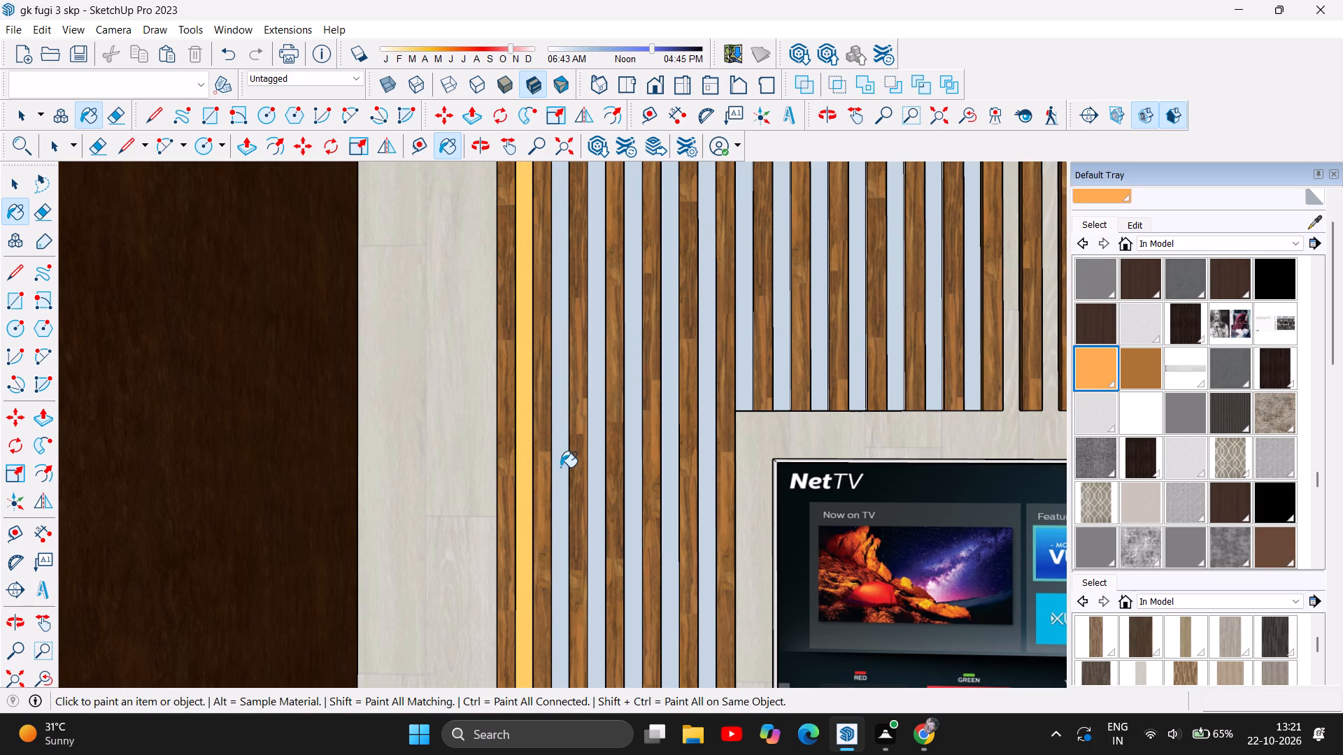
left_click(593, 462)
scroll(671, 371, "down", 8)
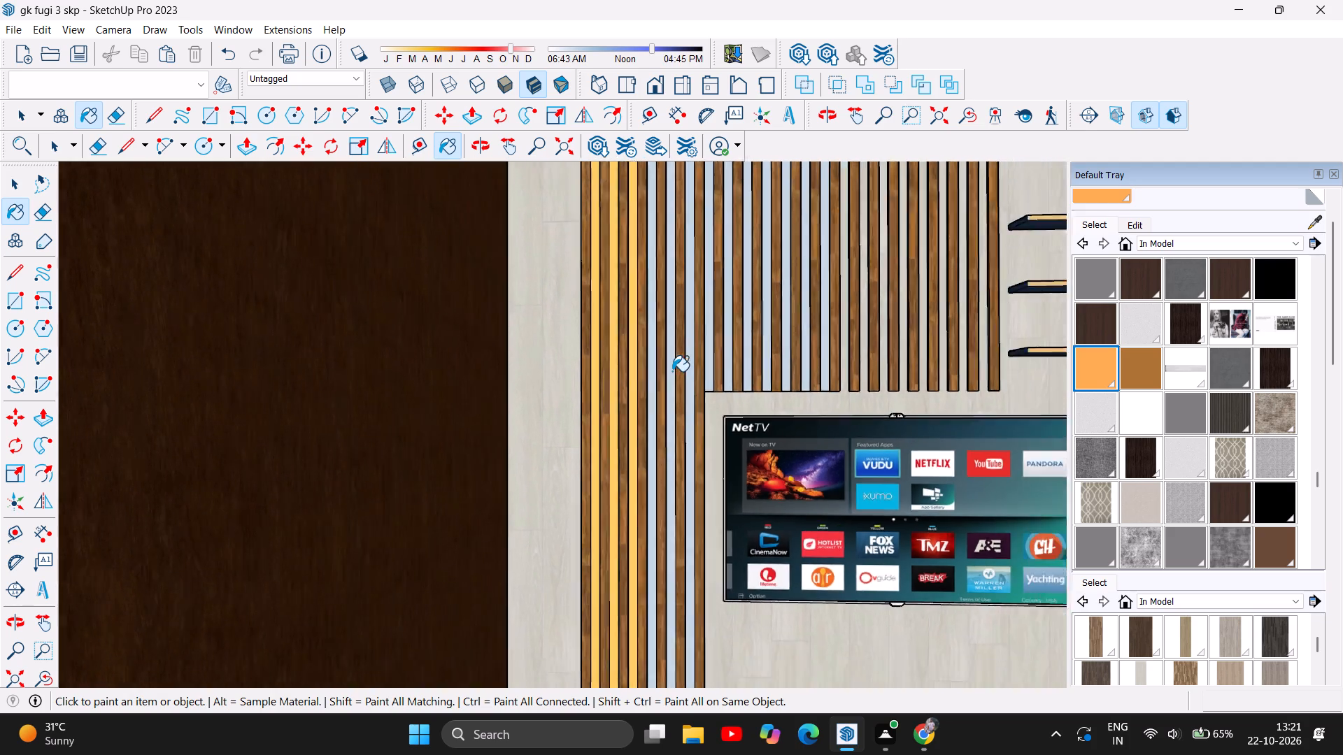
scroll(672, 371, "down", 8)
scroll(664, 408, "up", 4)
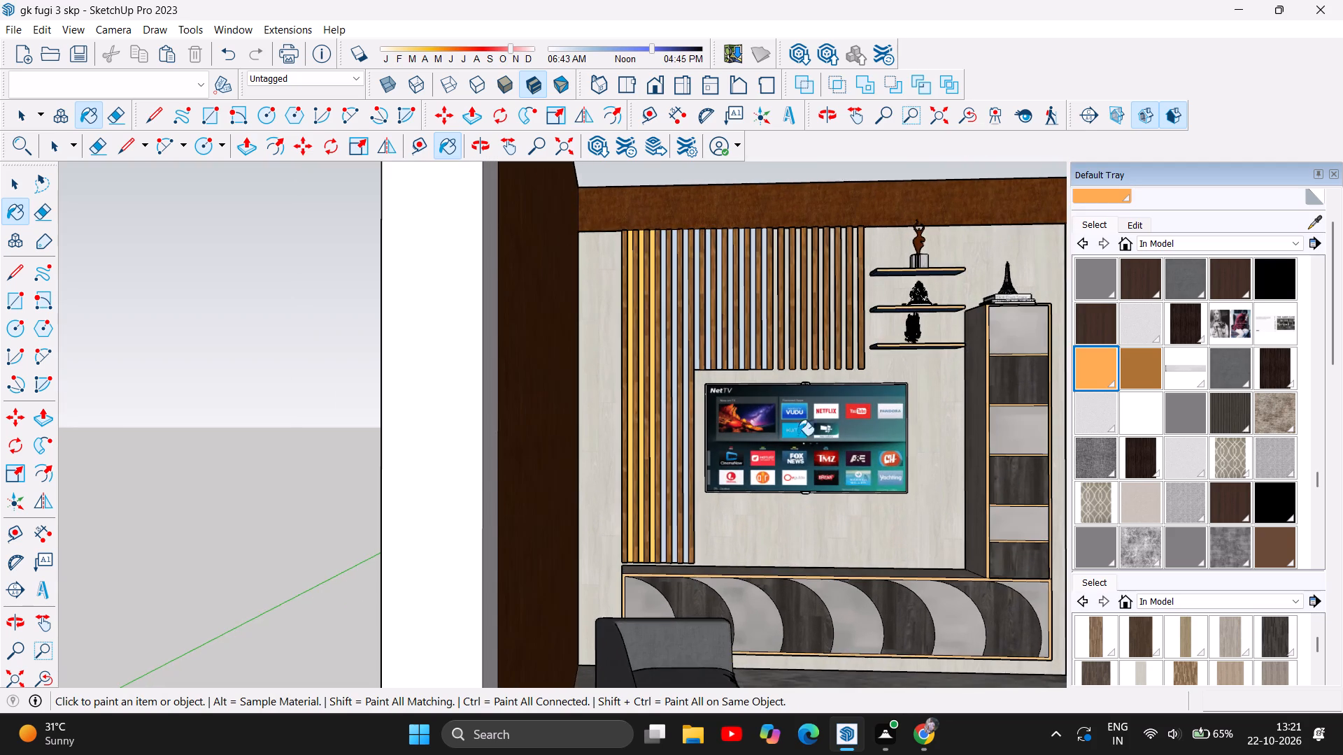
Repaint the three outermost gaps between the tall slats with the mottled grey concrete-like texture.
scroll(1235, 536, "down", 2)
left_click(1139, 459)
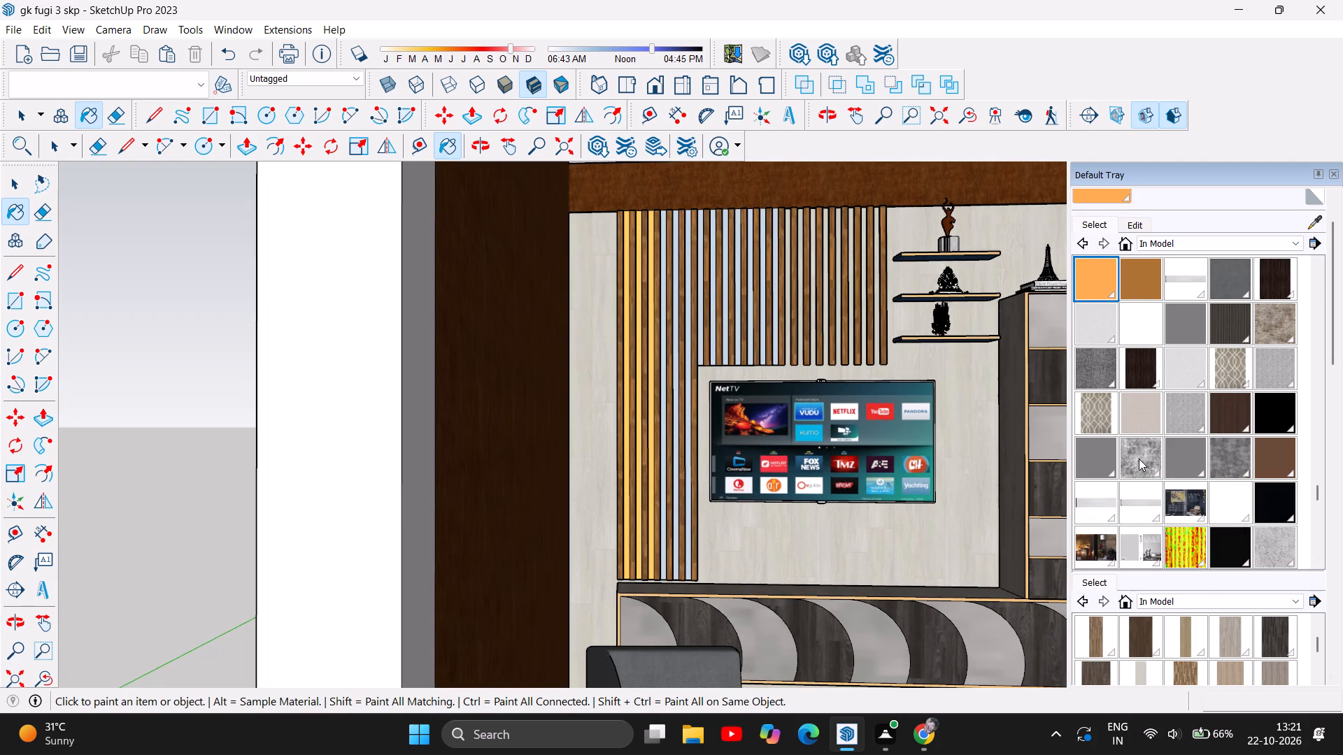
scroll(1197, 480, "down", 3)
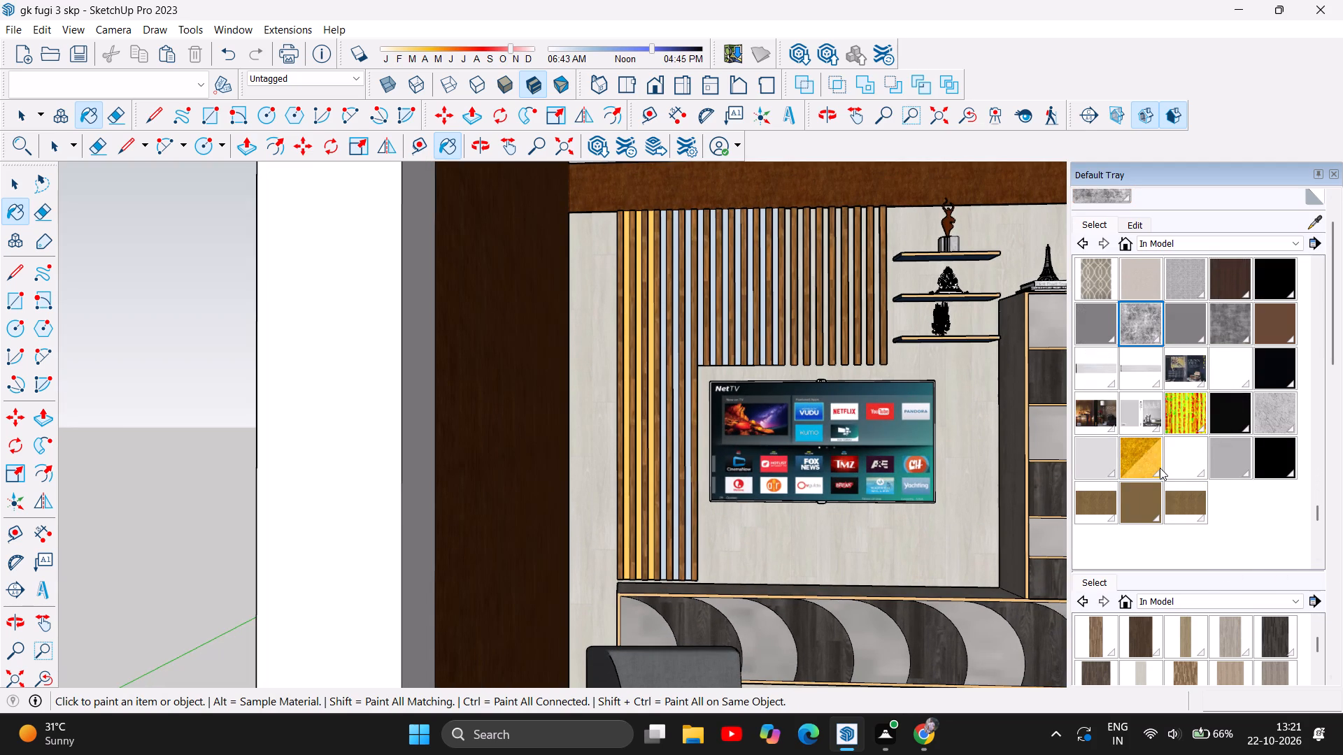
scroll(661, 447, "up", 4)
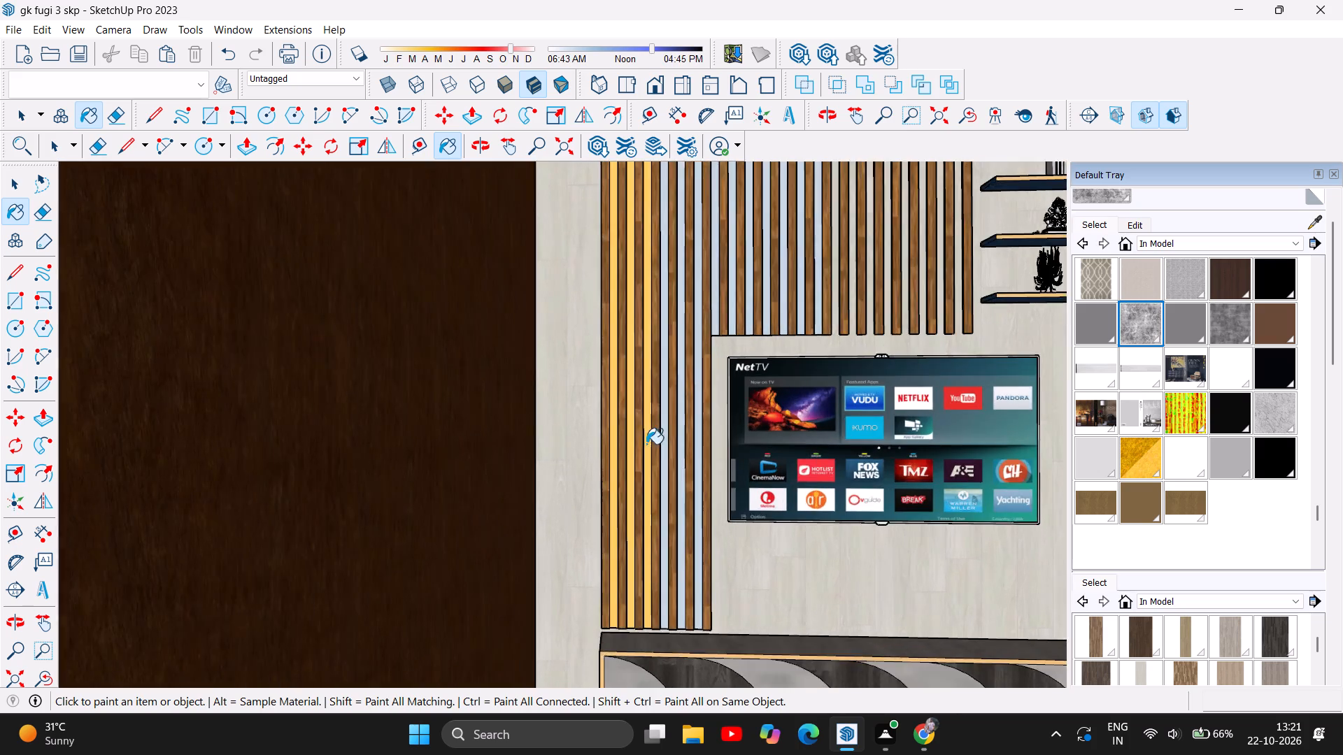
scroll(631, 463, "up", 4)
left_click(598, 461)
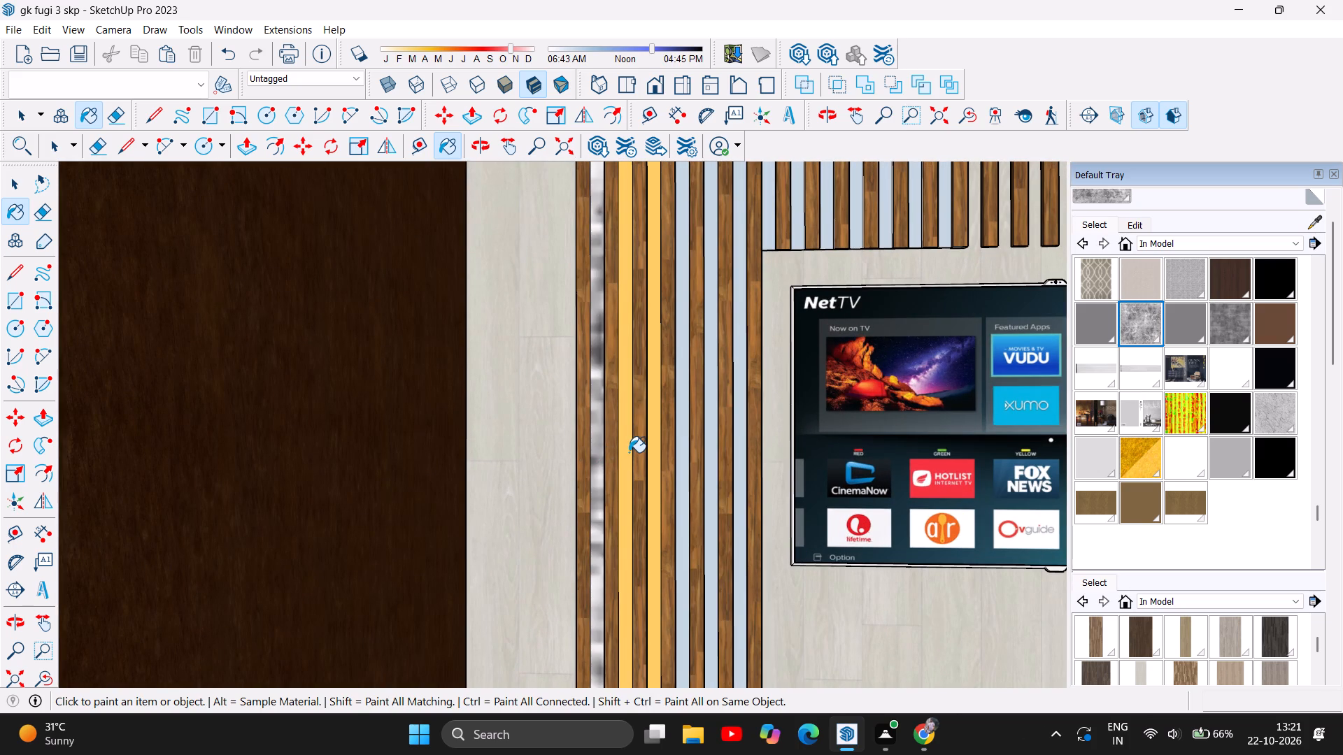
left_click(627, 451)
left_click(651, 440)
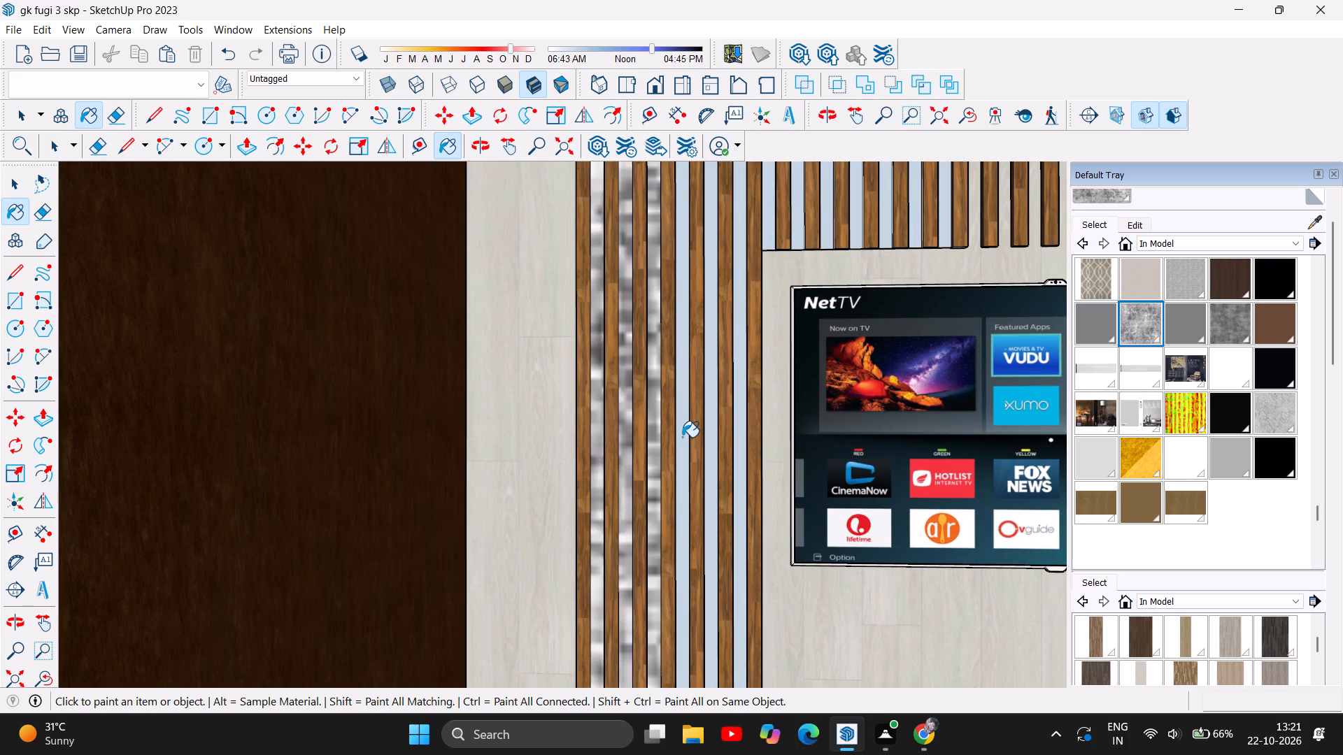
Paint the three remaining gaps between the tall slats with the mottled grey concrete-like texture.
left_click(681, 436)
left_click(706, 431)
left_click(743, 433)
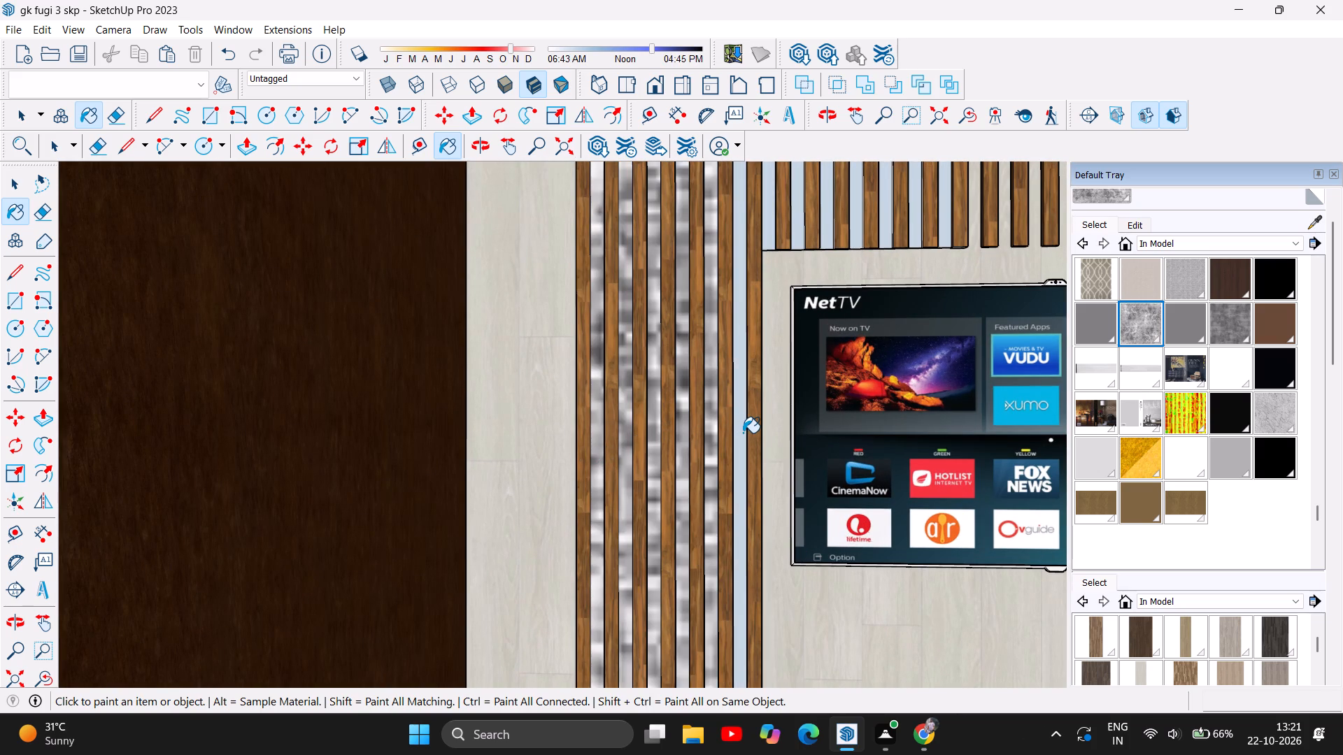
Paint the seven enclosed gaps between the short slats above the TV with the same mottled grey texture.
scroll(640, 410, "down", 12)
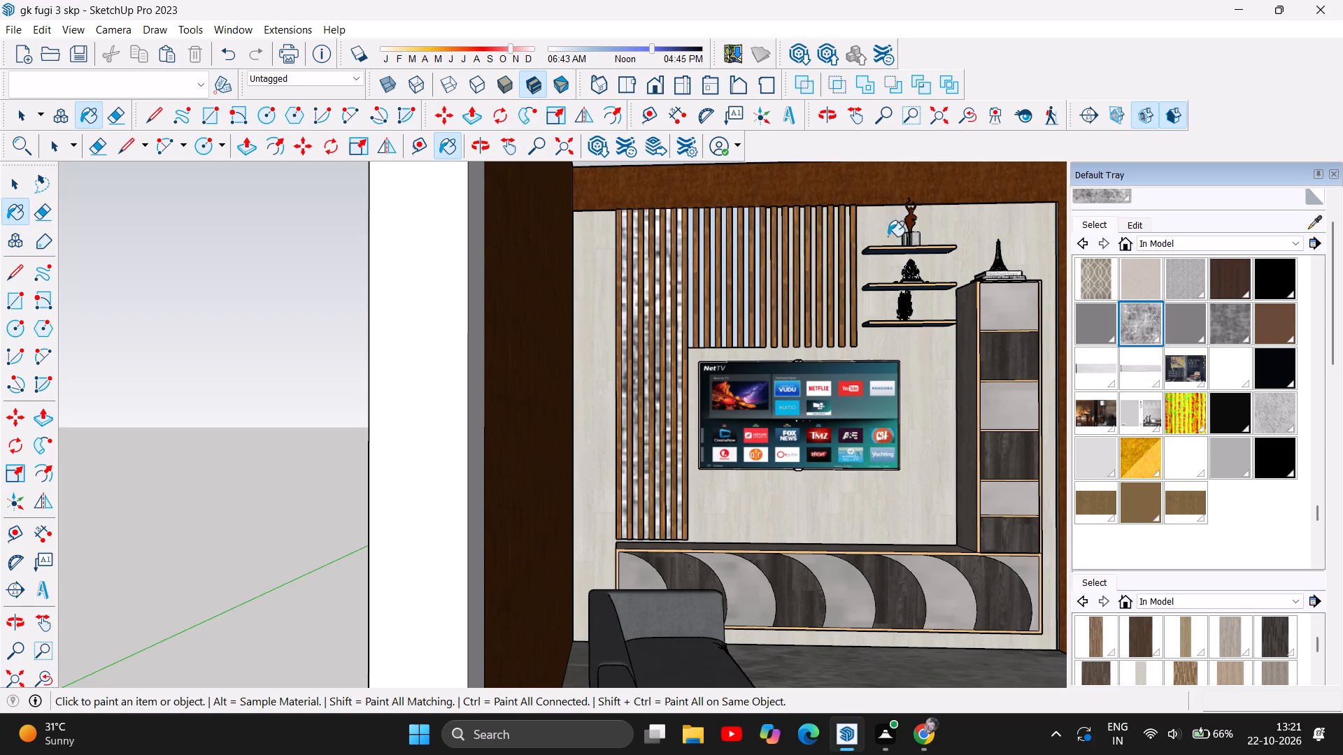
scroll(850, 176, "up", 6)
scroll(588, 349, "up", 4)
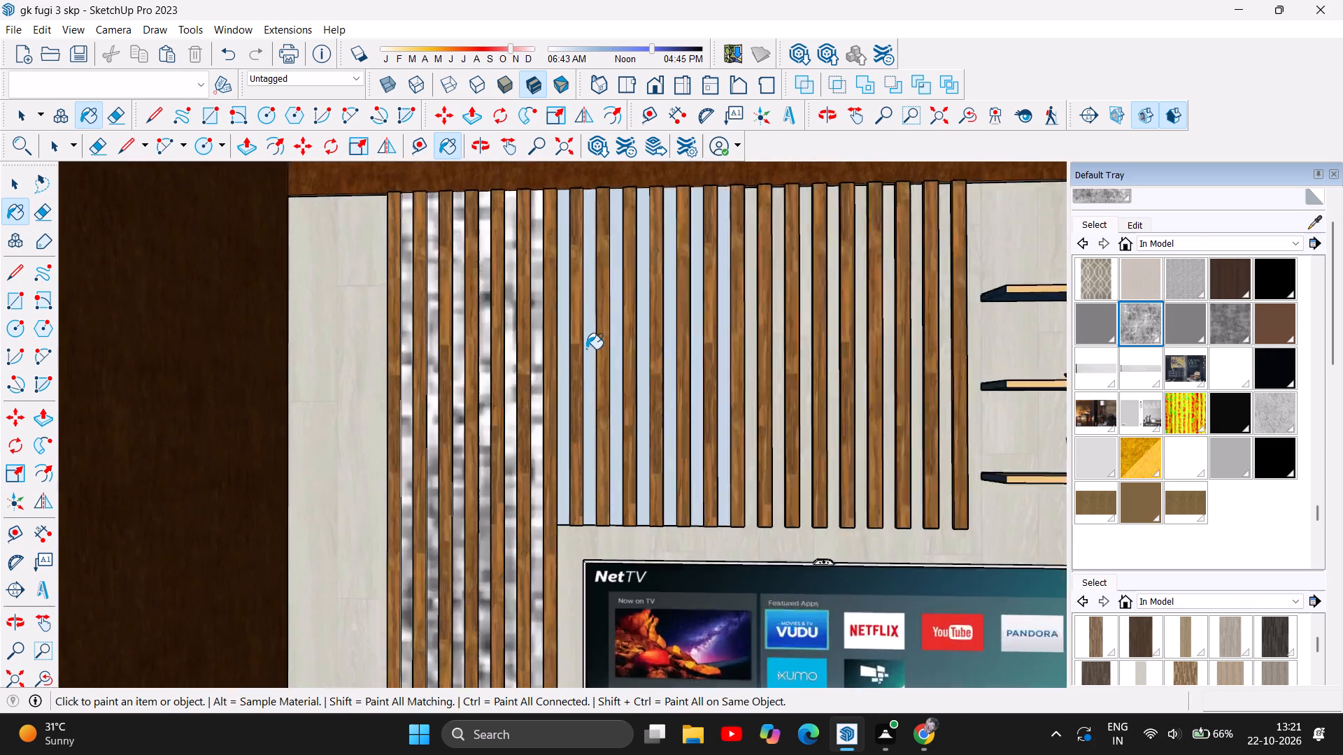
scroll(586, 349, "up", 1)
left_click(559, 361)
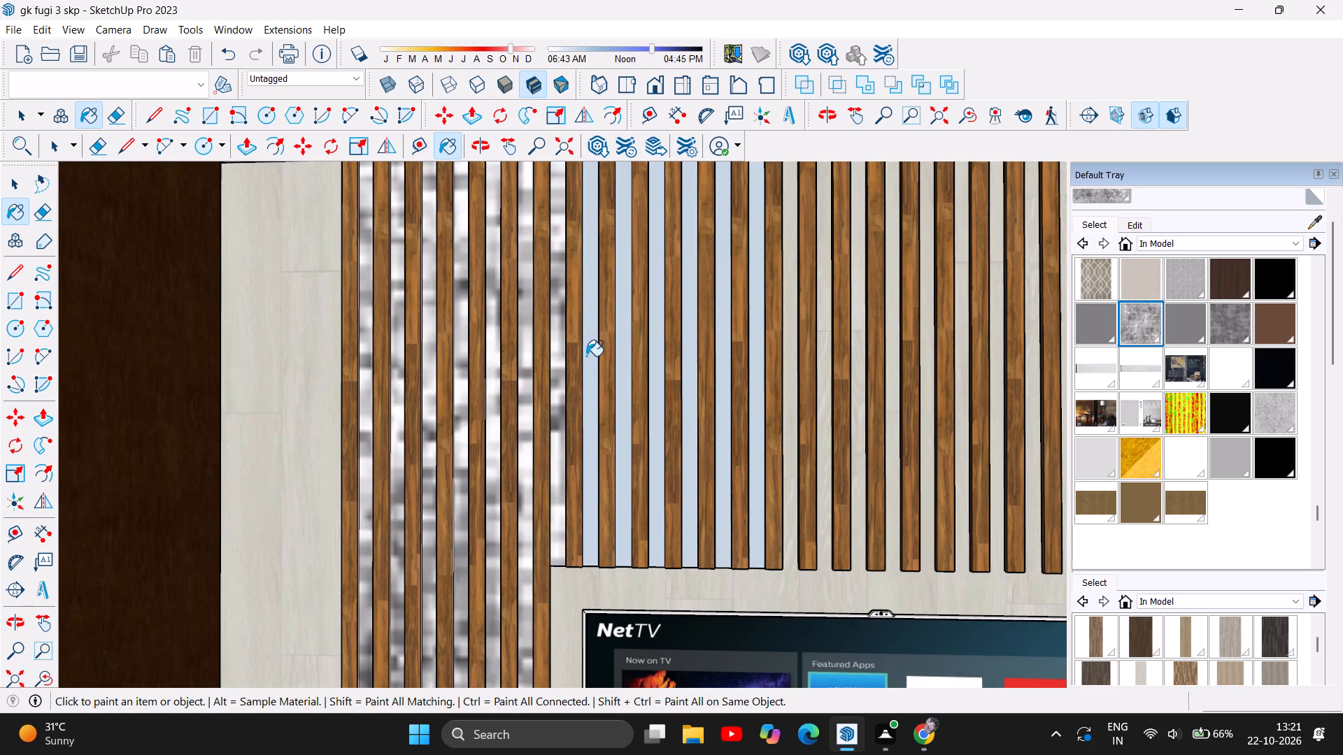
left_click(586, 356)
left_click(621, 360)
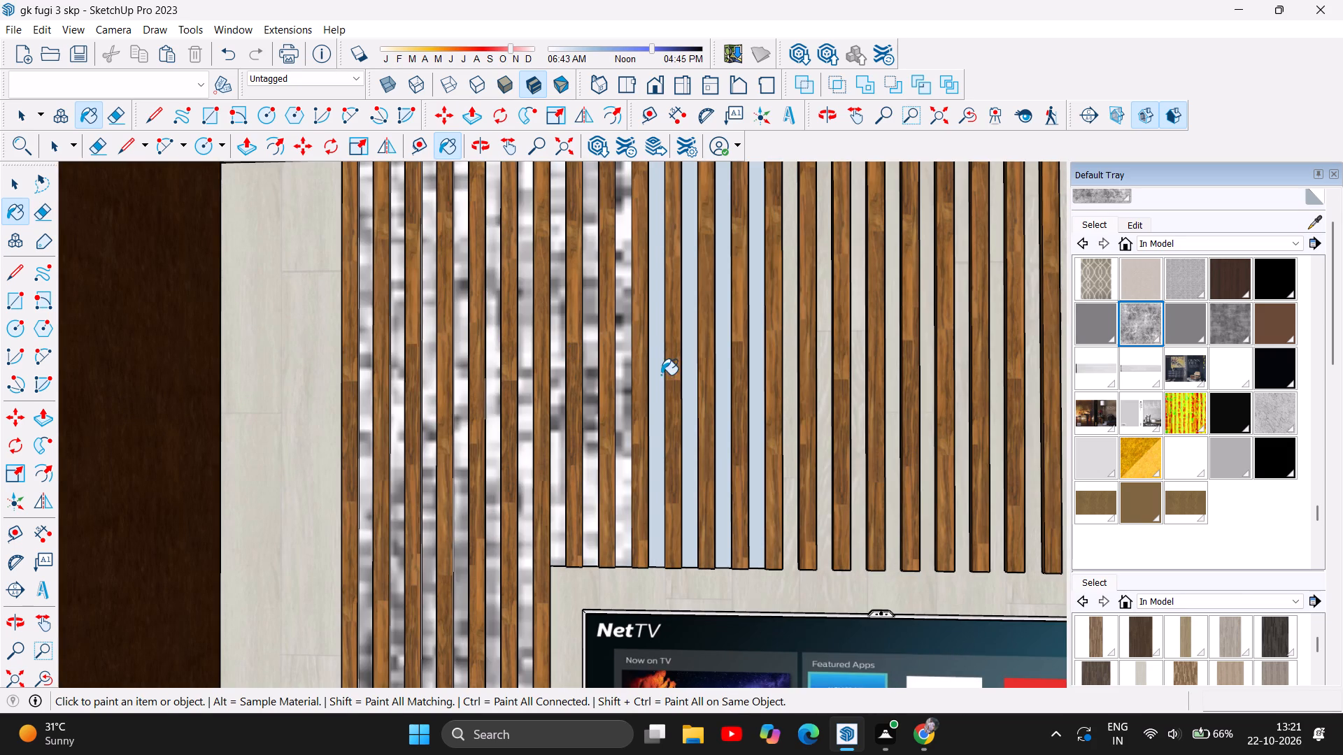
left_click(658, 375)
left_click(695, 374)
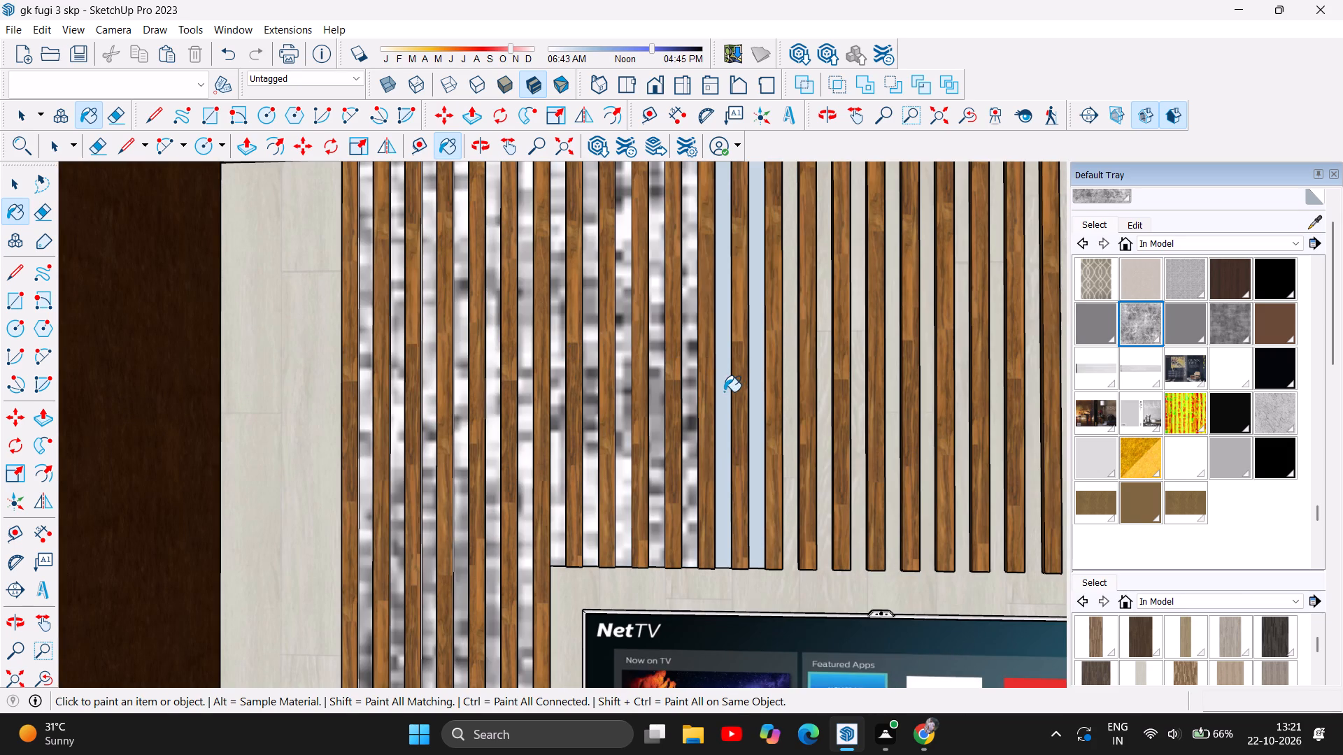
left_click(724, 391)
left_click(755, 389)
Examine the mottled grey finish between the slats, both close up and against the whole TV wall.
scroll(744, 394, "down", 6)
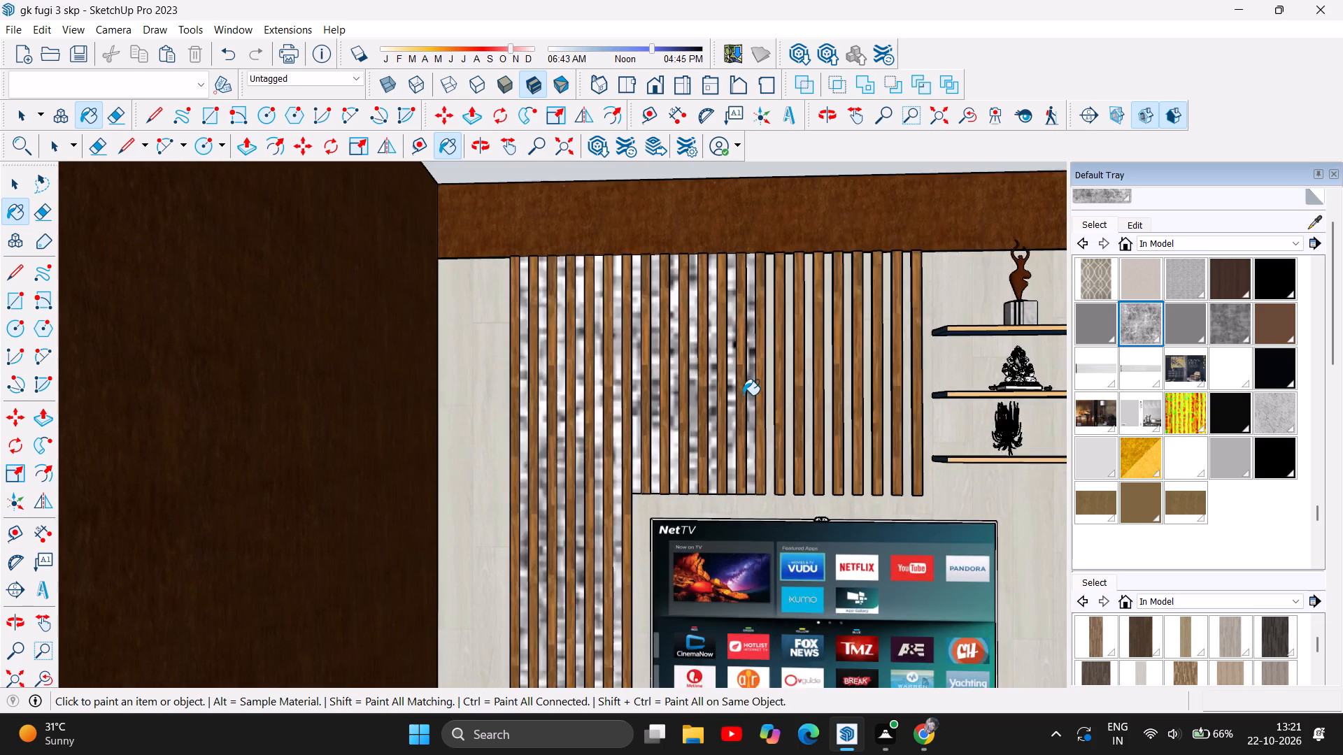
scroll(741, 396, "down", 9)
scroll(642, 386, "down", 4)
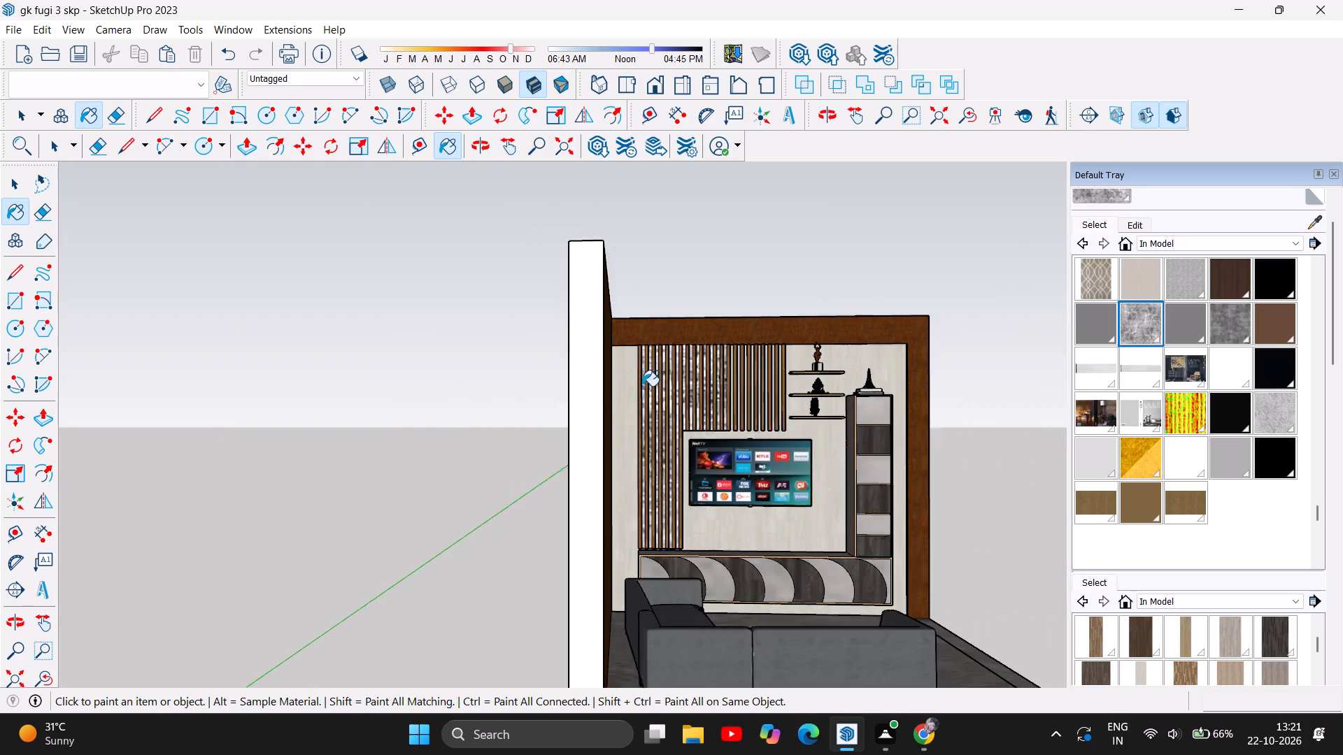
scroll(838, 317, "up", 4)
scroll(751, 429, "up", 11)
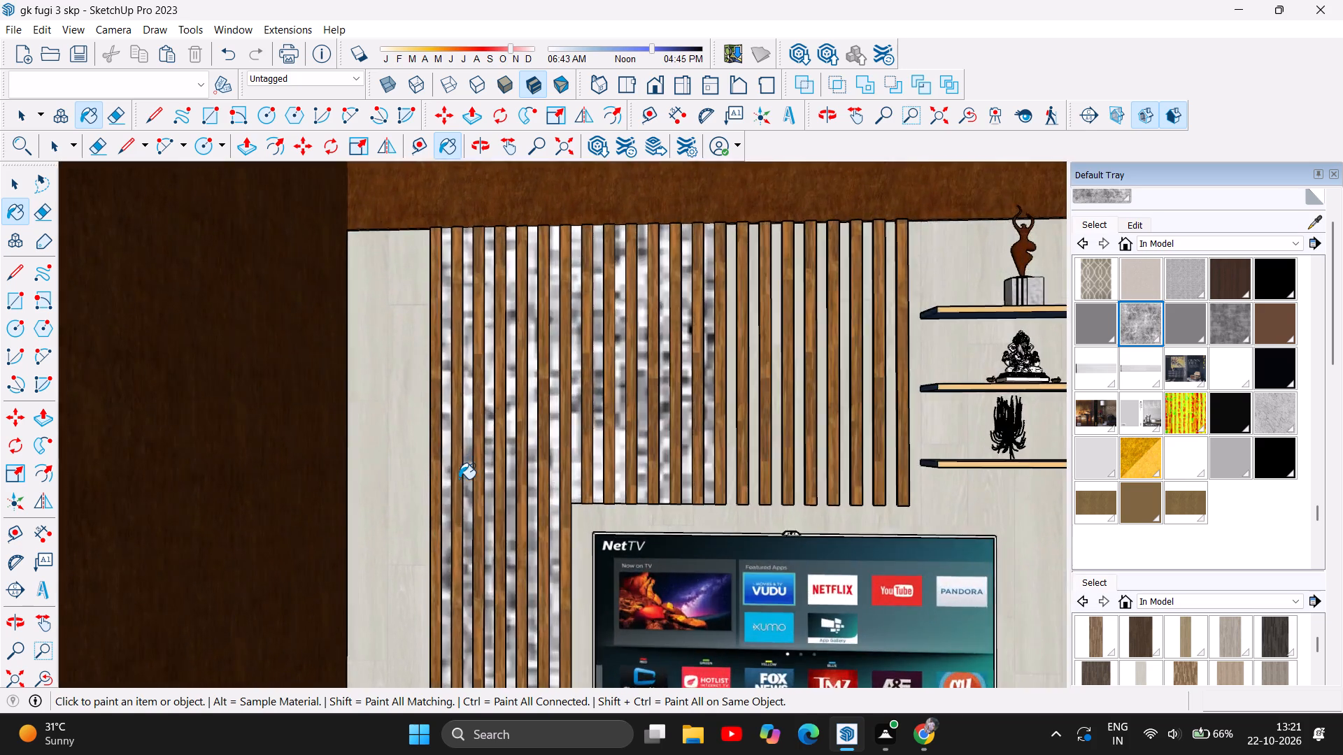
scroll(529, 435, "up", 5)
scroll(541, 430, "down", 20)
scroll(548, 426, "down", 6)
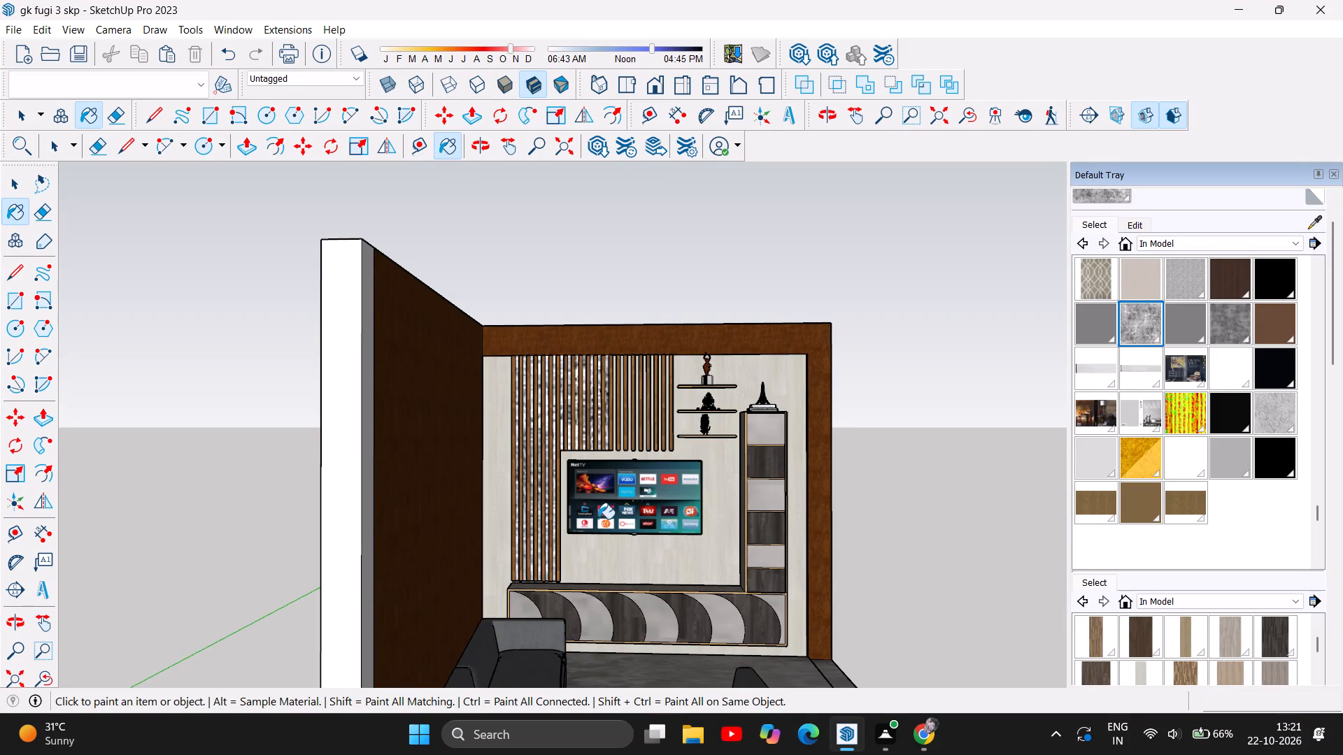
scroll(516, 538, "up", 1)
scroll(516, 538, "down", 3)
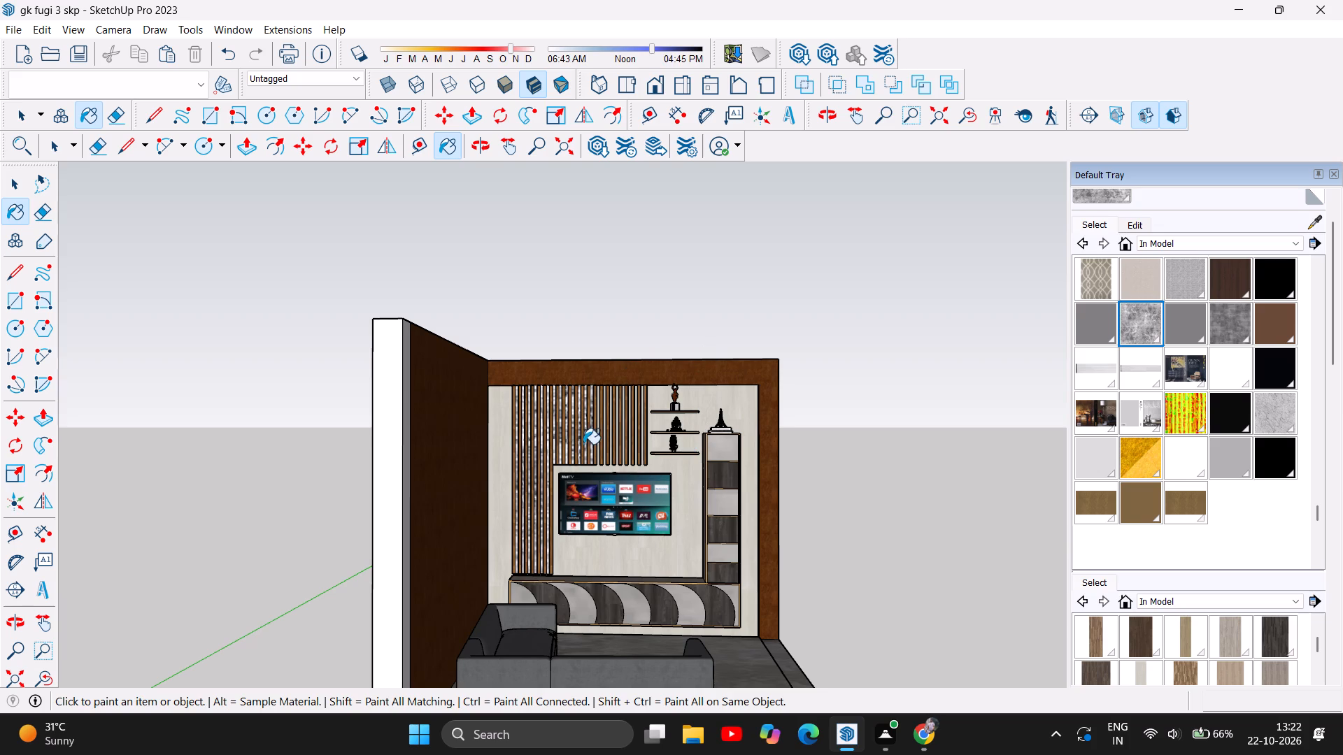
Draw a line across the bottom of the first unpainted short-slat gap, joining the back corners of its two slats.
scroll(613, 410, "up", 5)
scroll(520, 456, "up", 7)
scroll(677, 385, "up", 6)
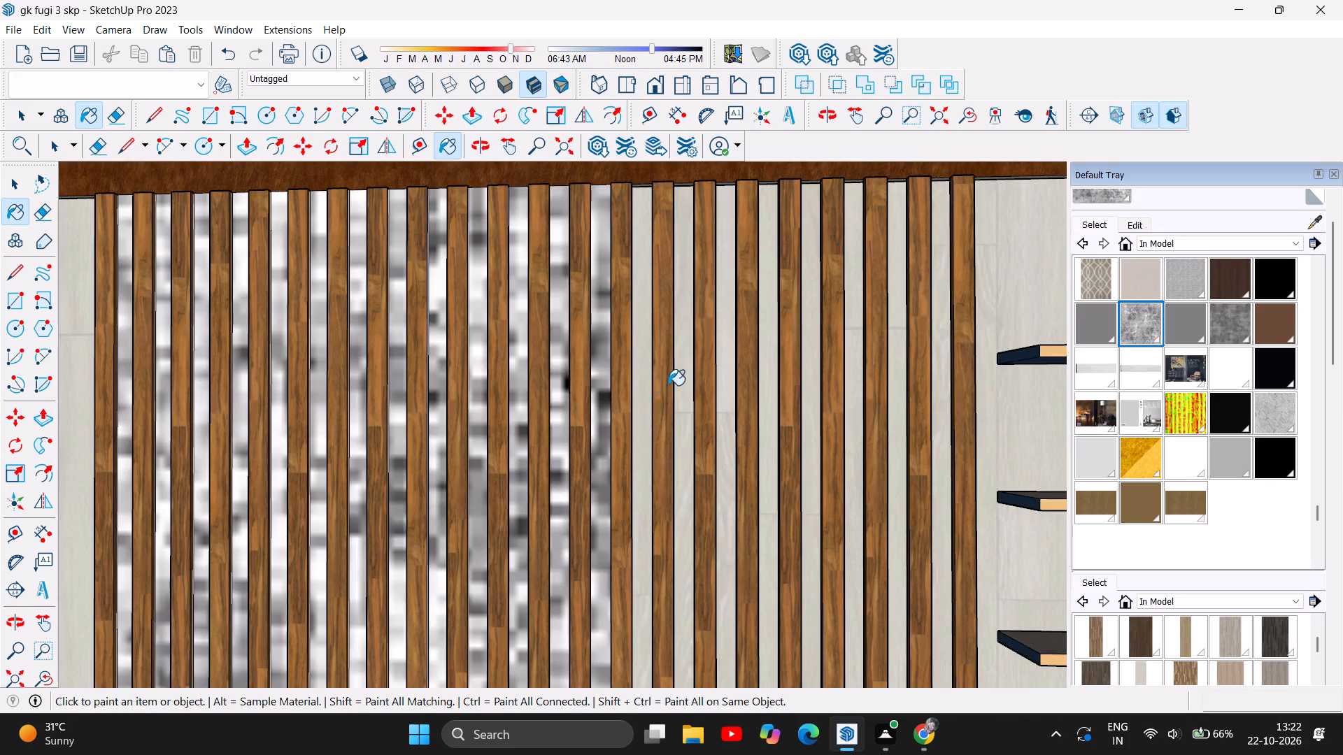
scroll(678, 331, "down", 6)
scroll(667, 616, "up", 6)
scroll(688, 508, "up", 7)
scroll(550, 596, "up", 5)
scroll(635, 544, "up", 12)
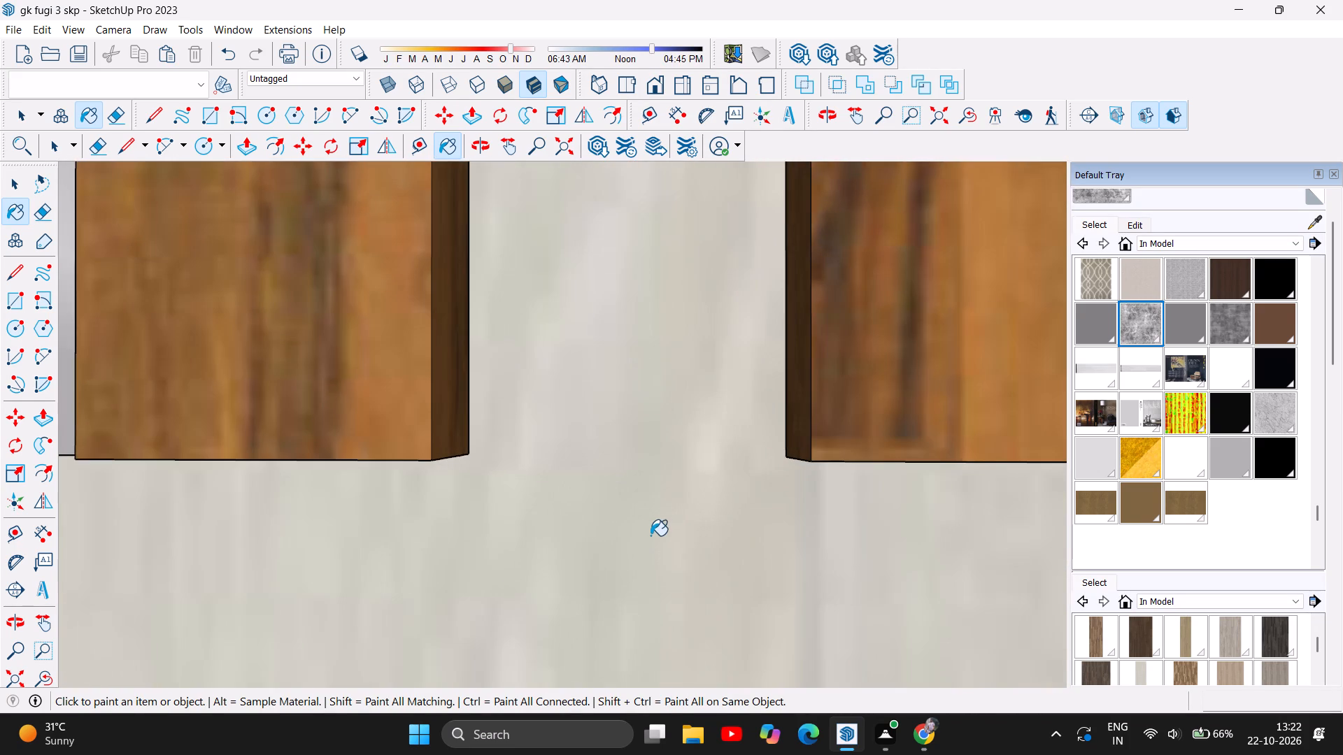
left_click(22, 281)
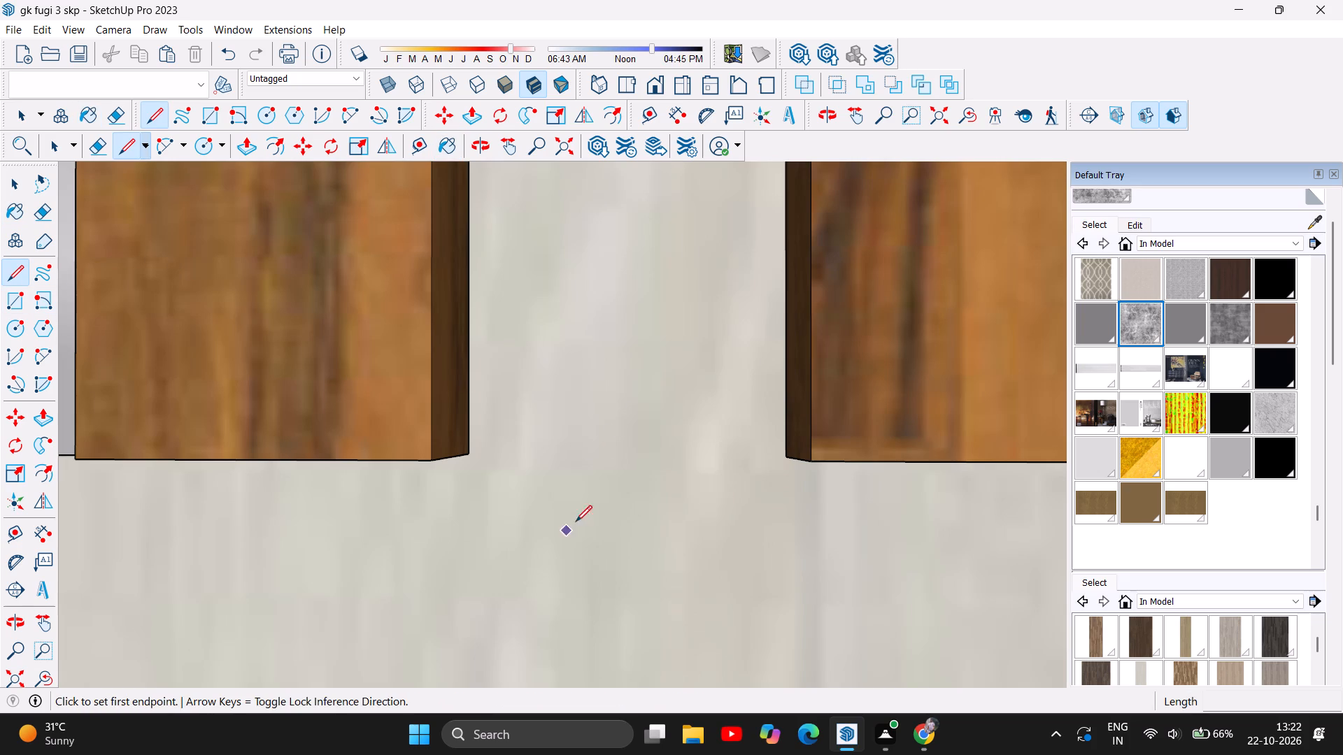
left_click(467, 451)
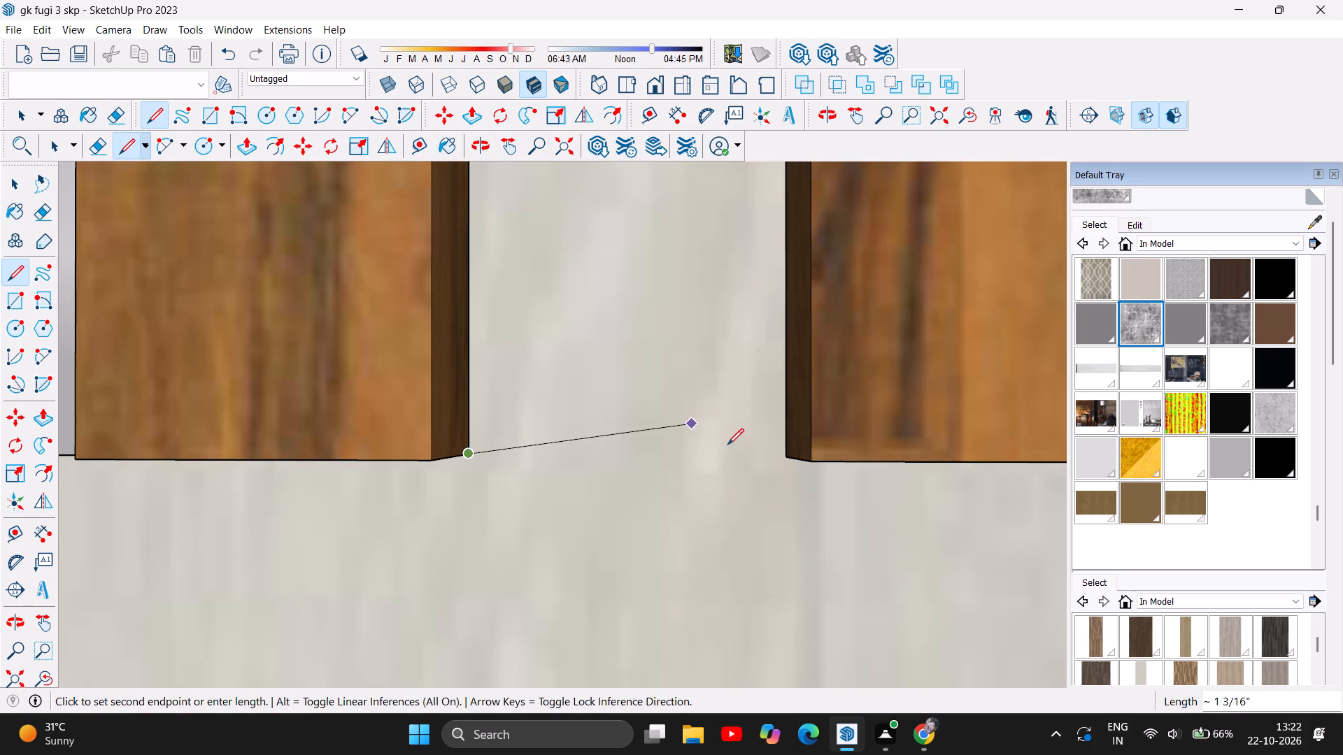
left_click(786, 451)
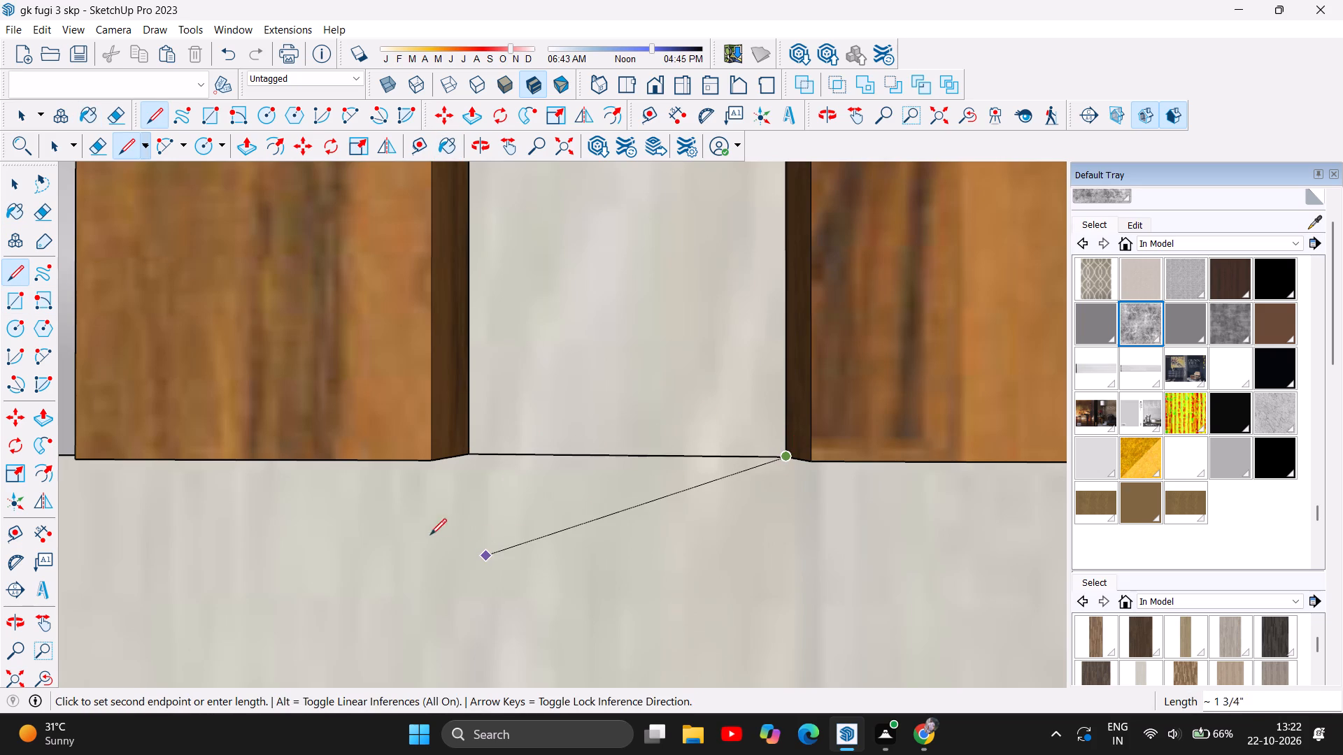
scroll(427, 533, "down", 5)
key("Escape")
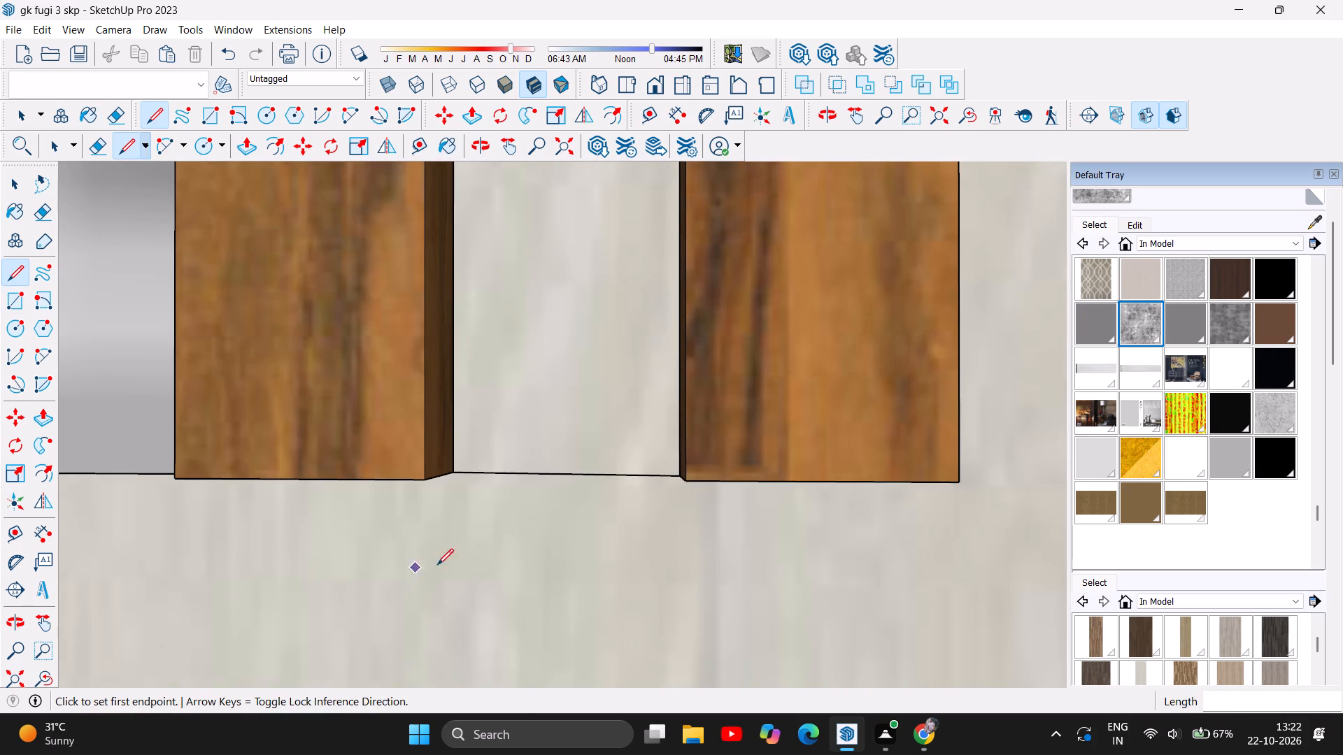
Close the bottoms of the second and third unpainted short-slat gaps with lines about 1 1/2" long between the slats' back corners.
scroll(367, 633, "down", 7)
scroll(820, 584, "up", 6)
scroll(624, 543, "up", 6)
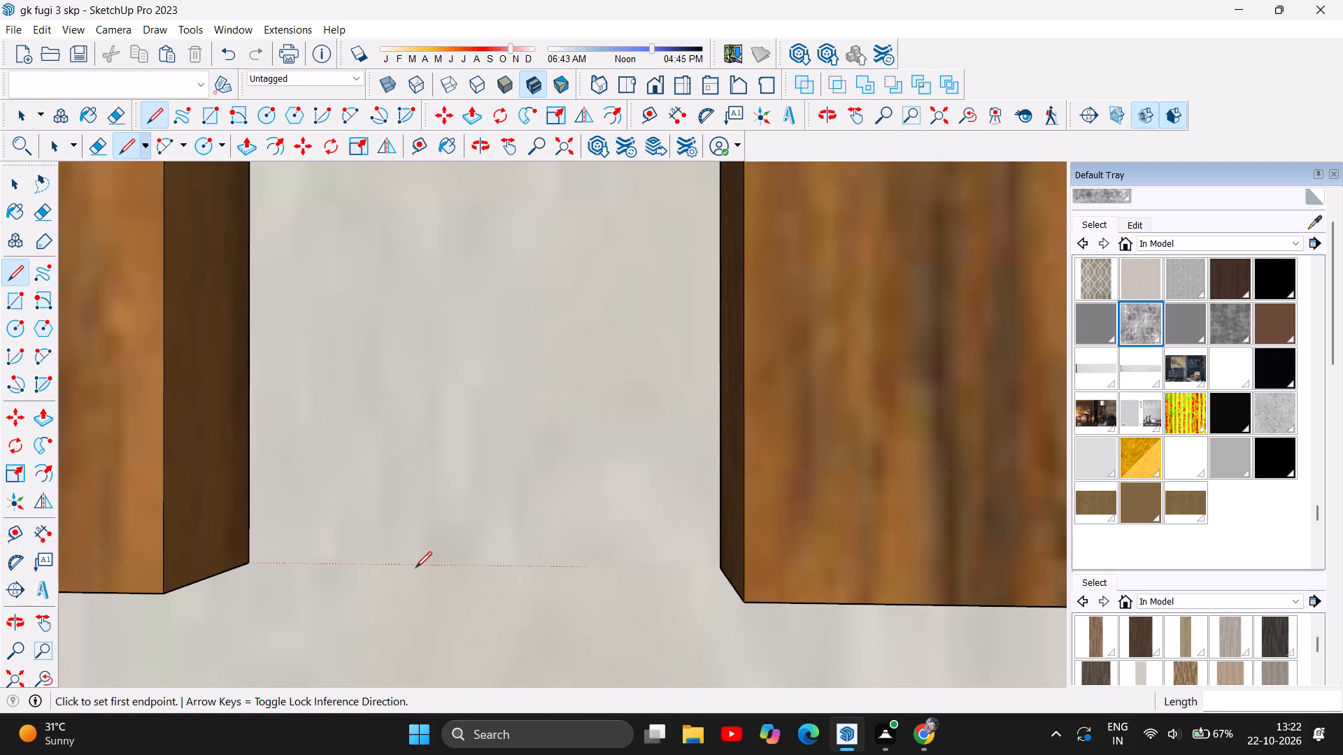
left_click(251, 563)
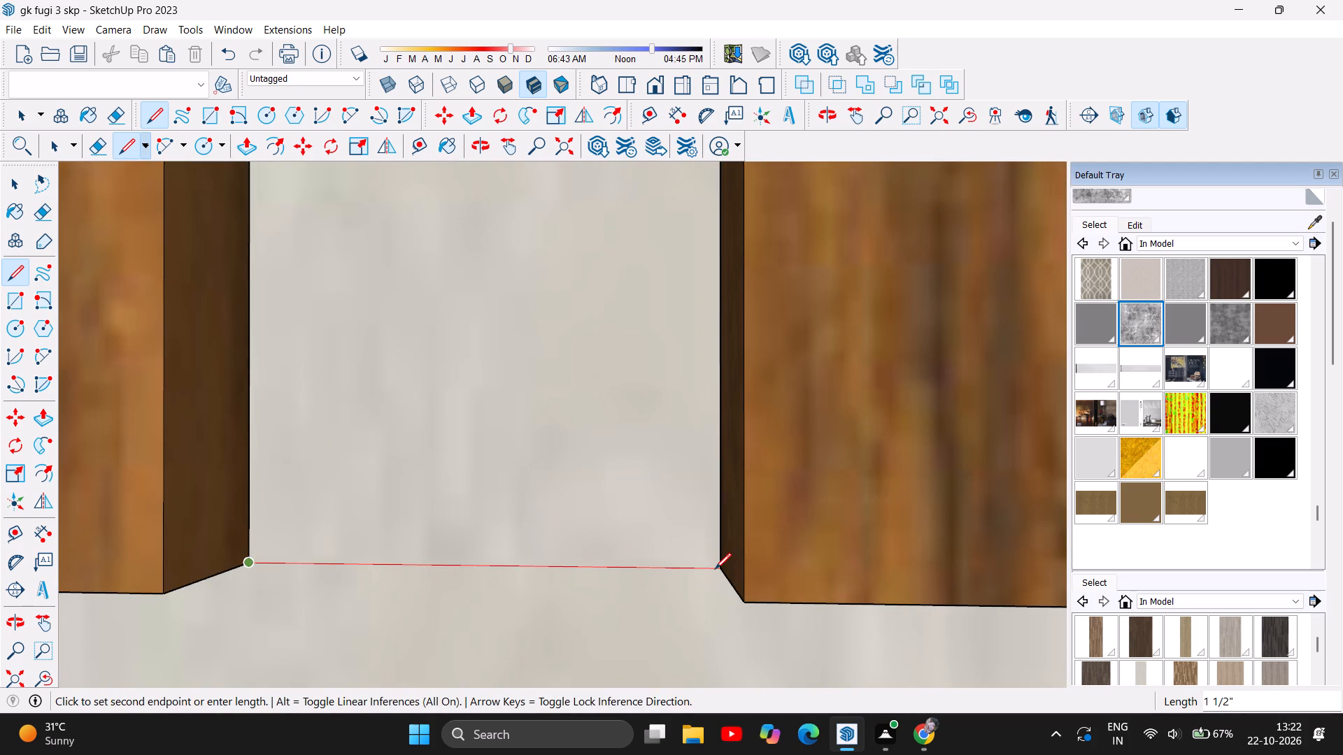
left_click(715, 569)
scroll(392, 632, "down", 6)
scroll(290, 549, "down", 12)
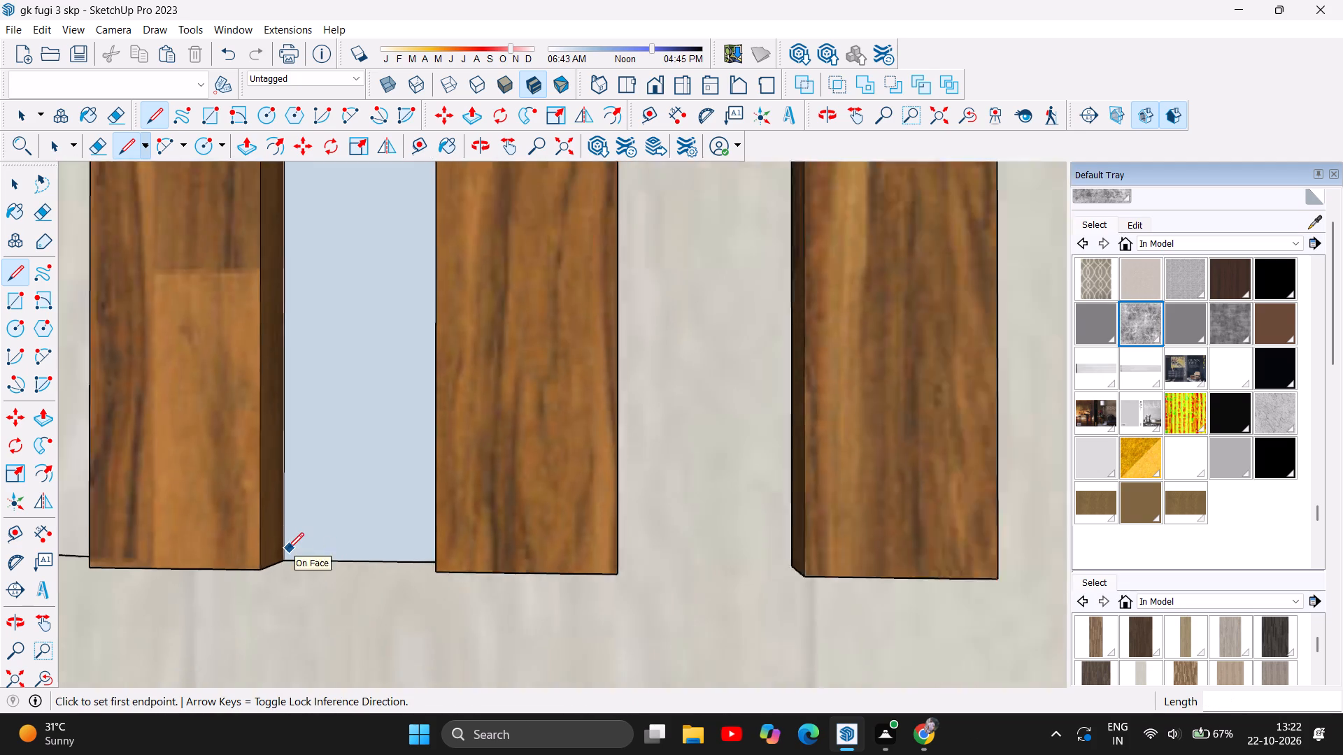
scroll(287, 549, "down", 3)
scroll(555, 574, "up", 6)
scroll(476, 542, "up", 6)
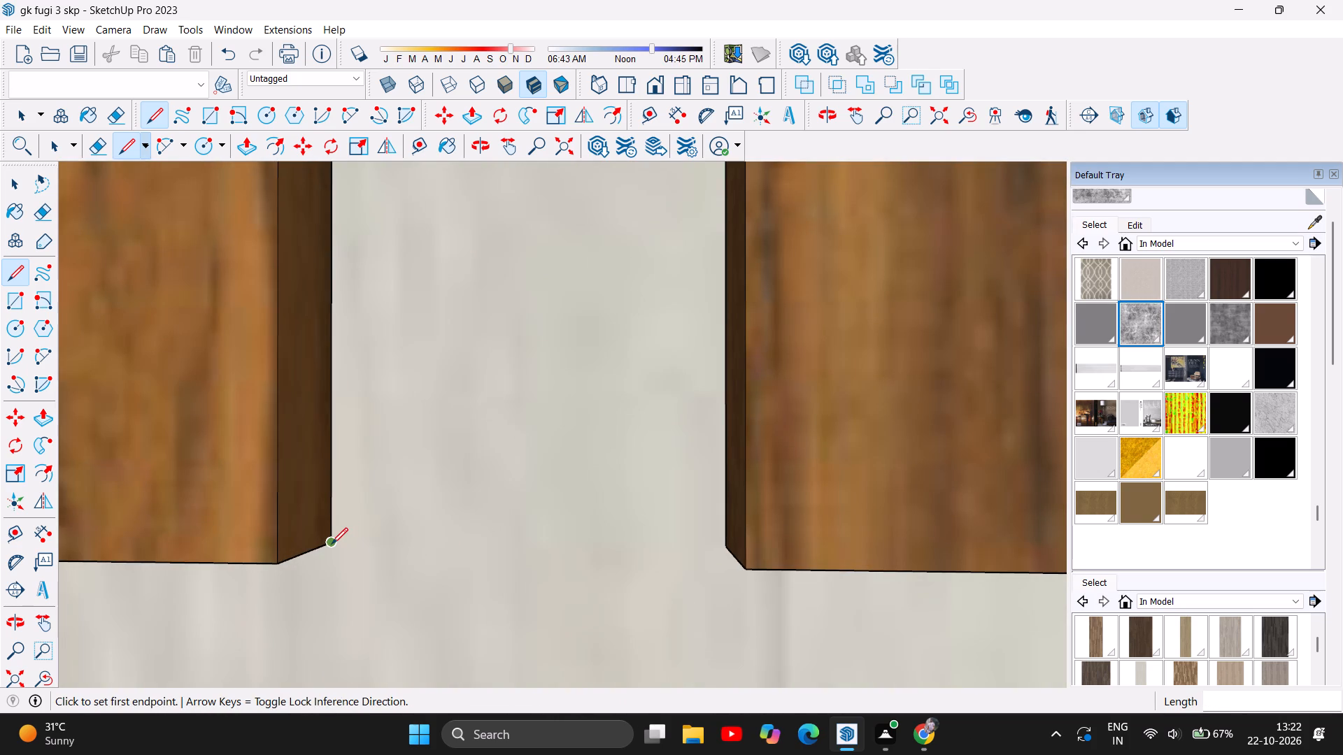
left_click(332, 544)
left_click(724, 546)
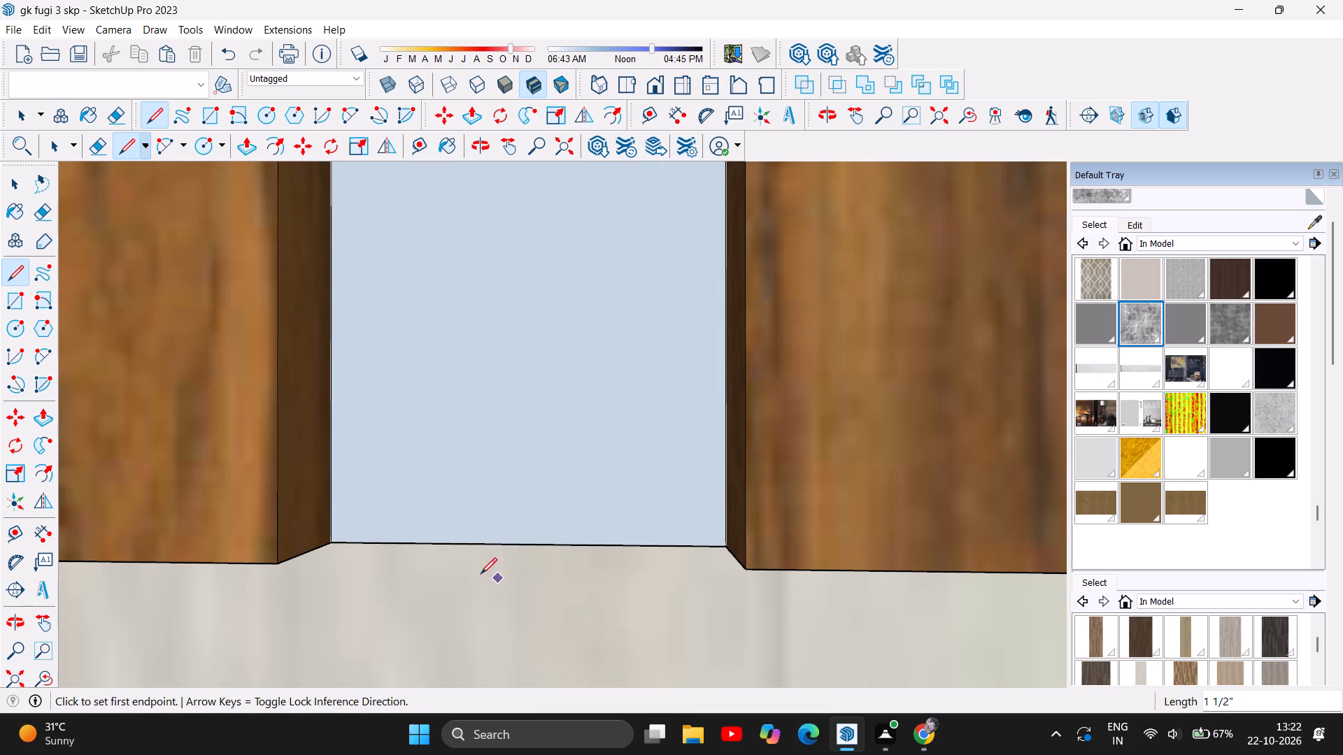
Close the bottoms of the fourth and fifth unpainted short-slat gaps with lines about 1 1/2" long between the slats' back corners.
scroll(396, 582, "down", 19)
scroll(619, 598, "up", 7)
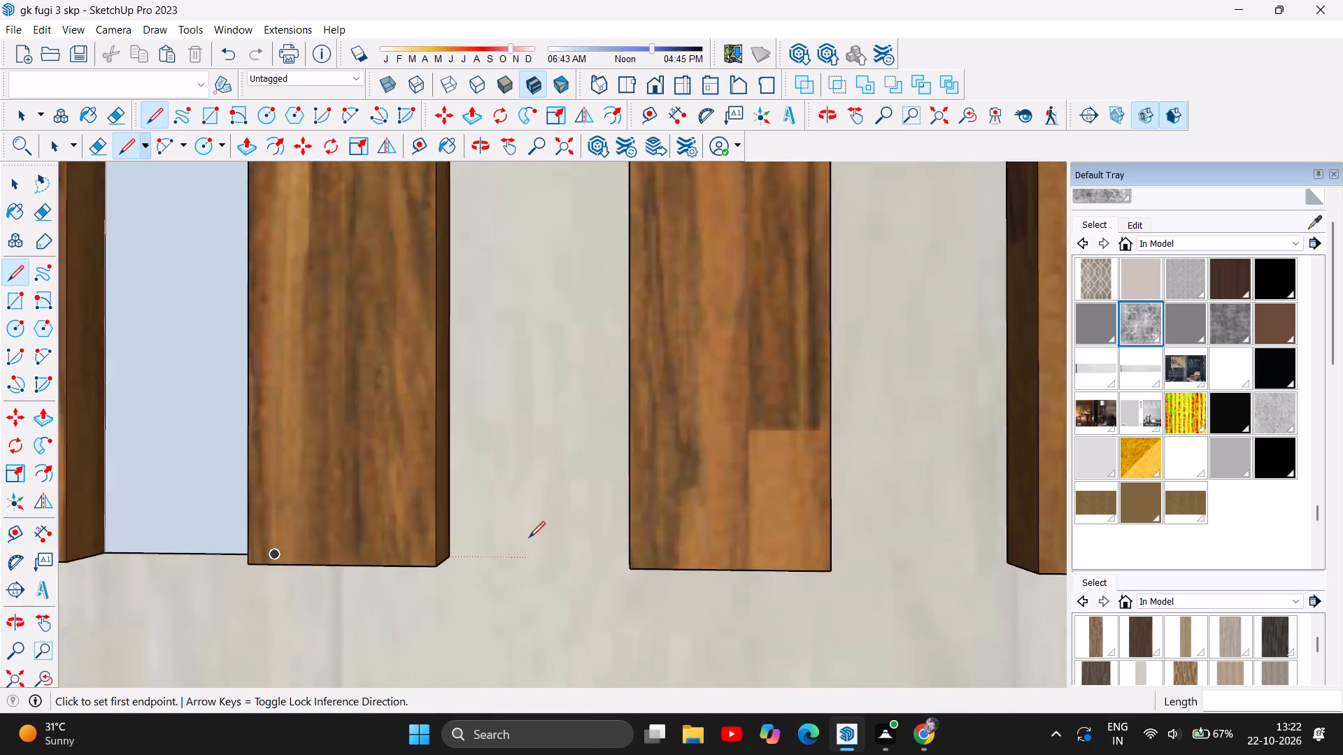
scroll(529, 538, "up", 2)
left_click(413, 564)
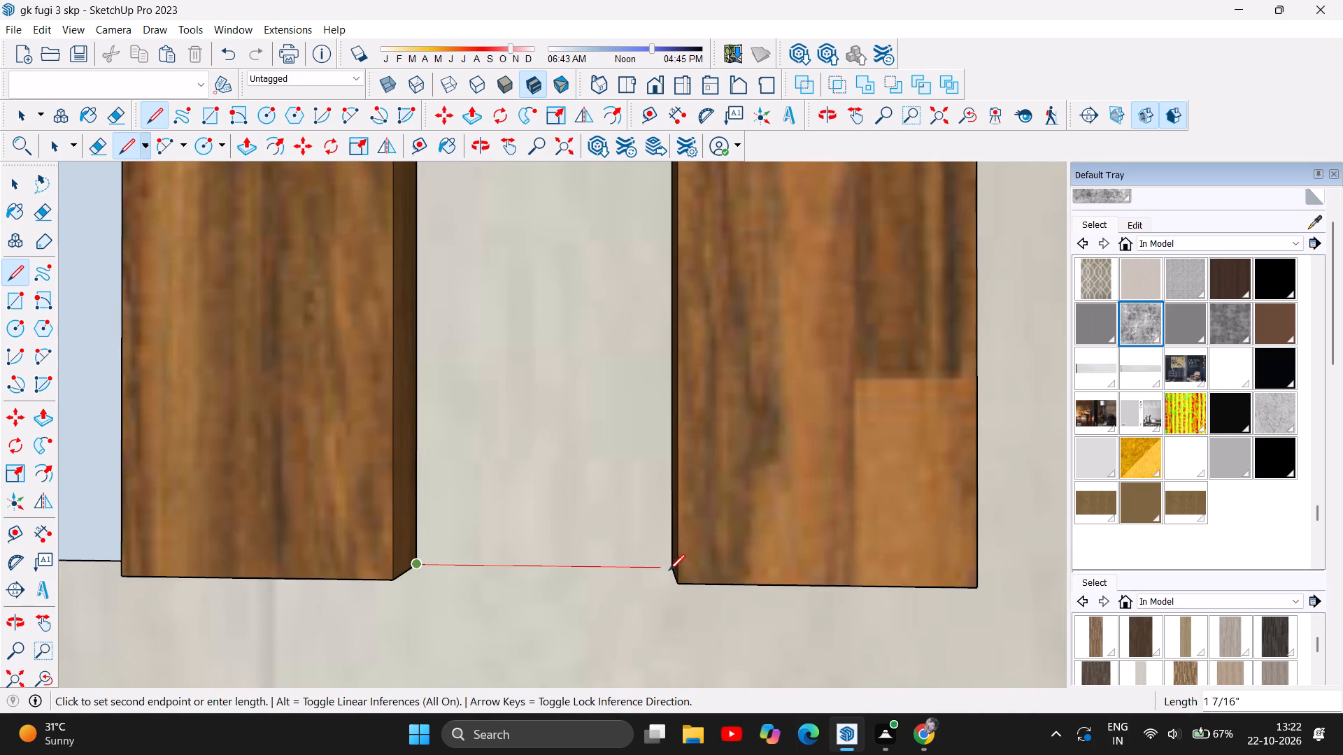
left_click(670, 567)
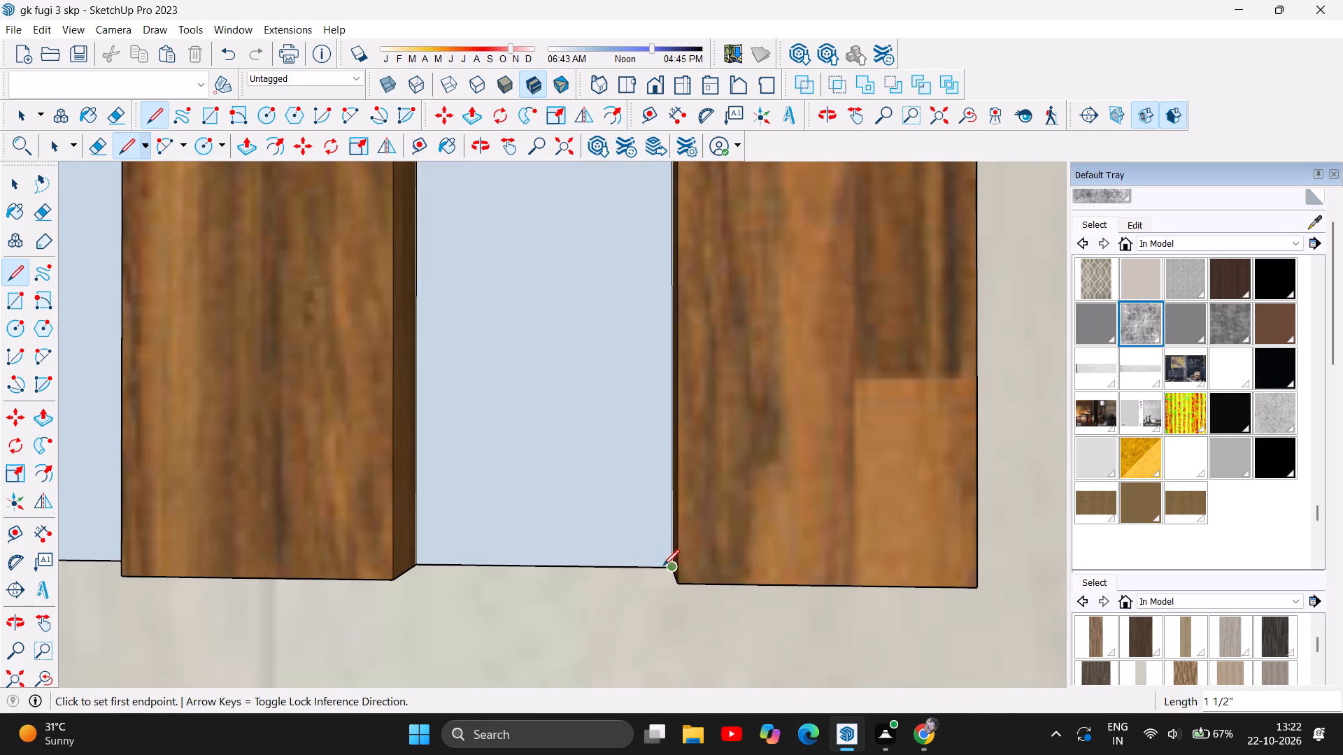
scroll(331, 566, "down", 19)
scroll(490, 551, "up", 3)
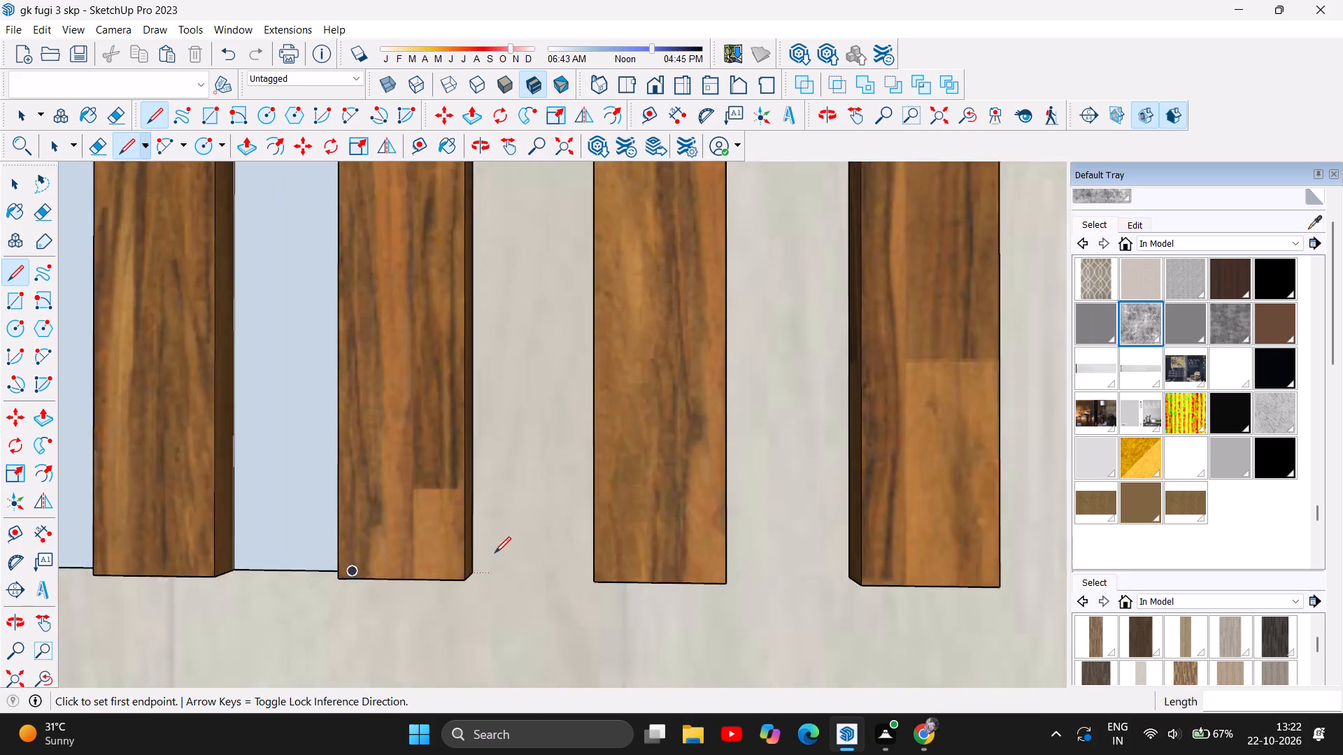
scroll(495, 553, "up", 11)
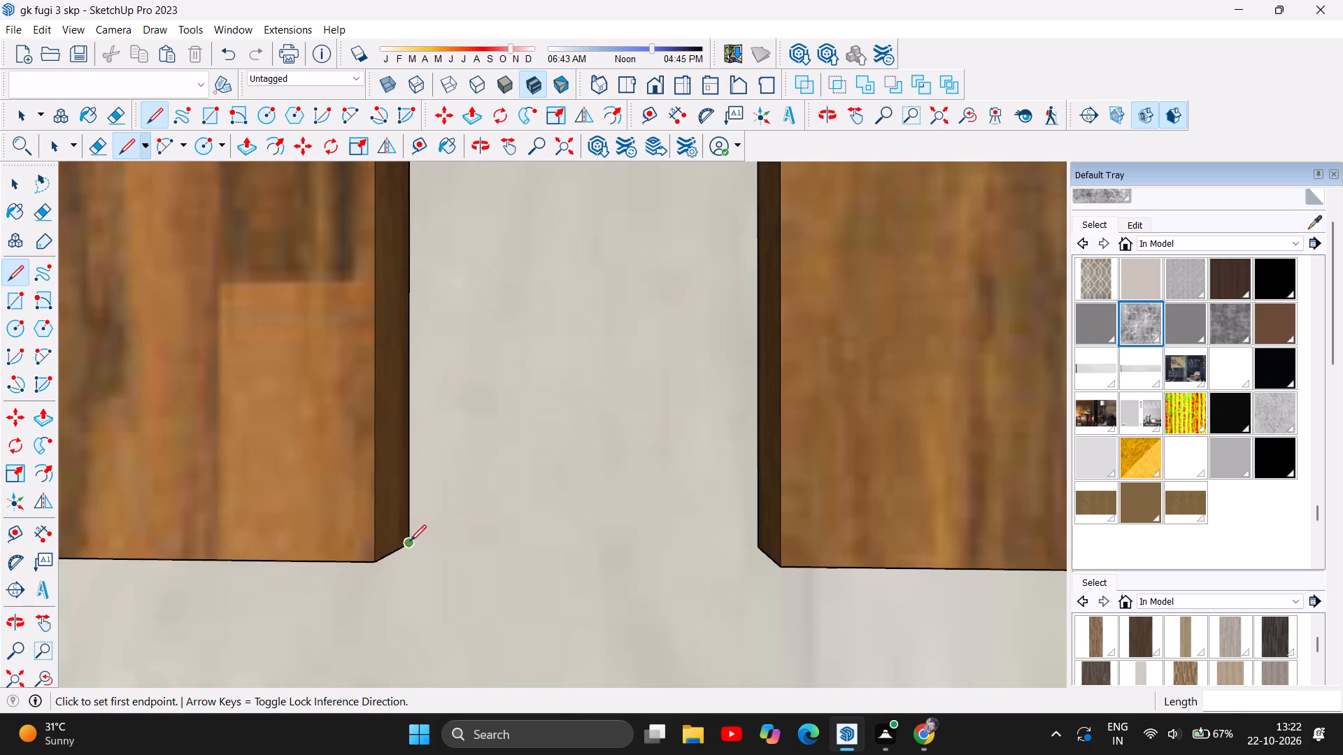
left_click(408, 540)
left_click(756, 545)
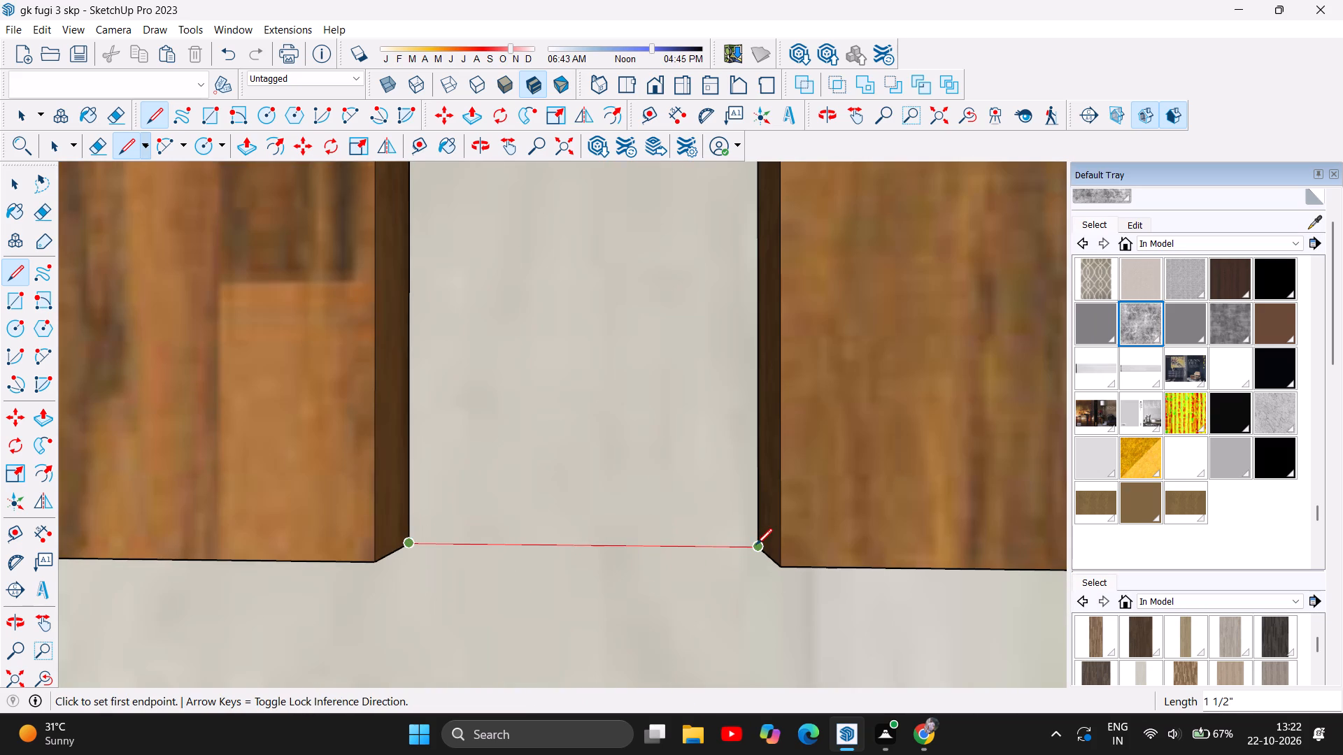
Close the bottoms of the sixth and seventh unpainted short-slat gaps with lines about 1 1/2" long between the slats' back corners.
scroll(379, 574, "down", 20)
scroll(718, 591, "up", 5)
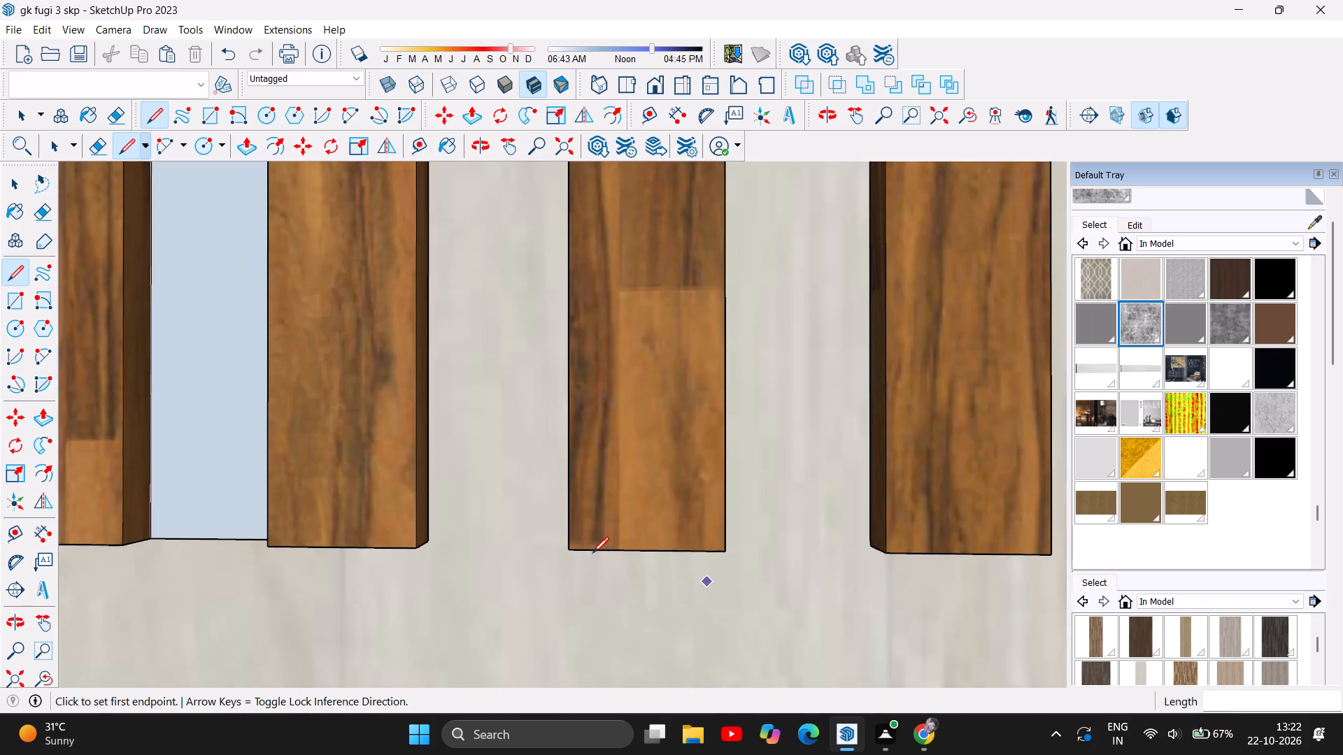
scroll(419, 537, "up", 11)
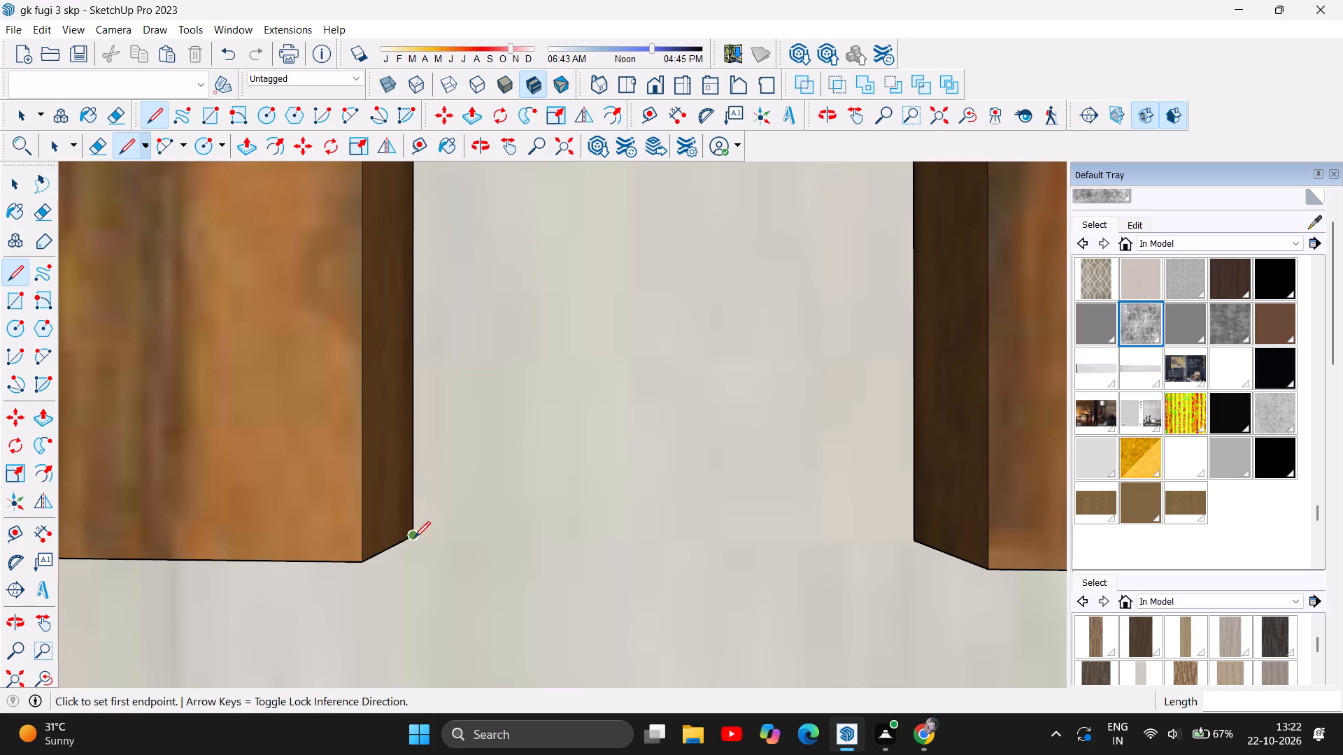
left_click(414, 538)
left_click(914, 541)
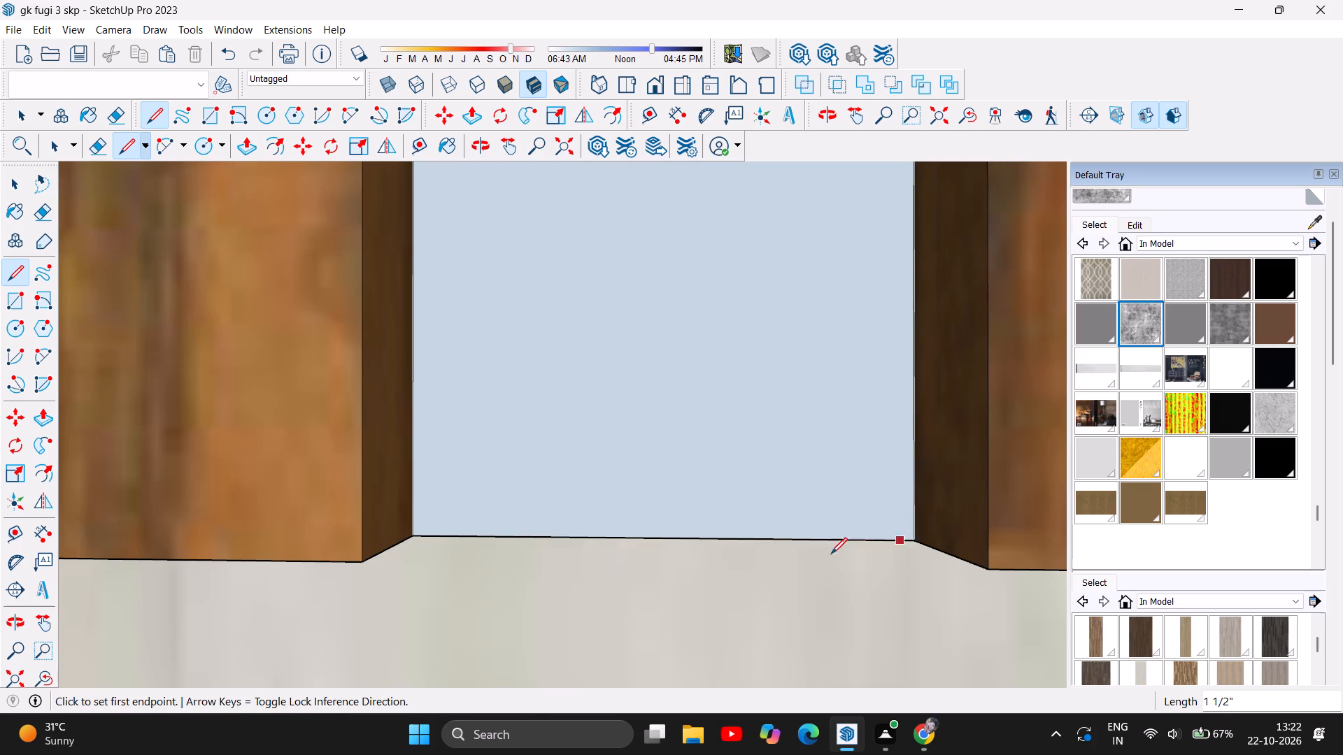
scroll(398, 577, "down", 20)
scroll(588, 559, "up", 5)
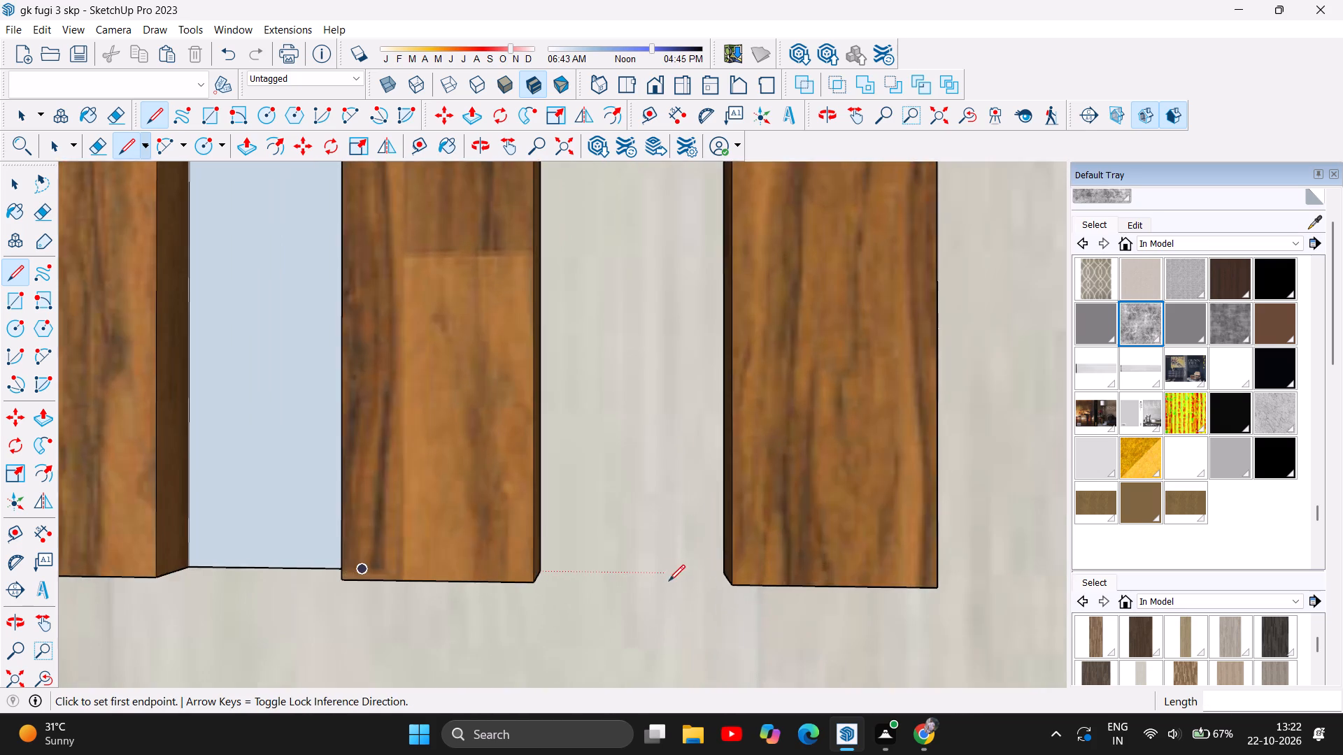
scroll(669, 581, "up", 8)
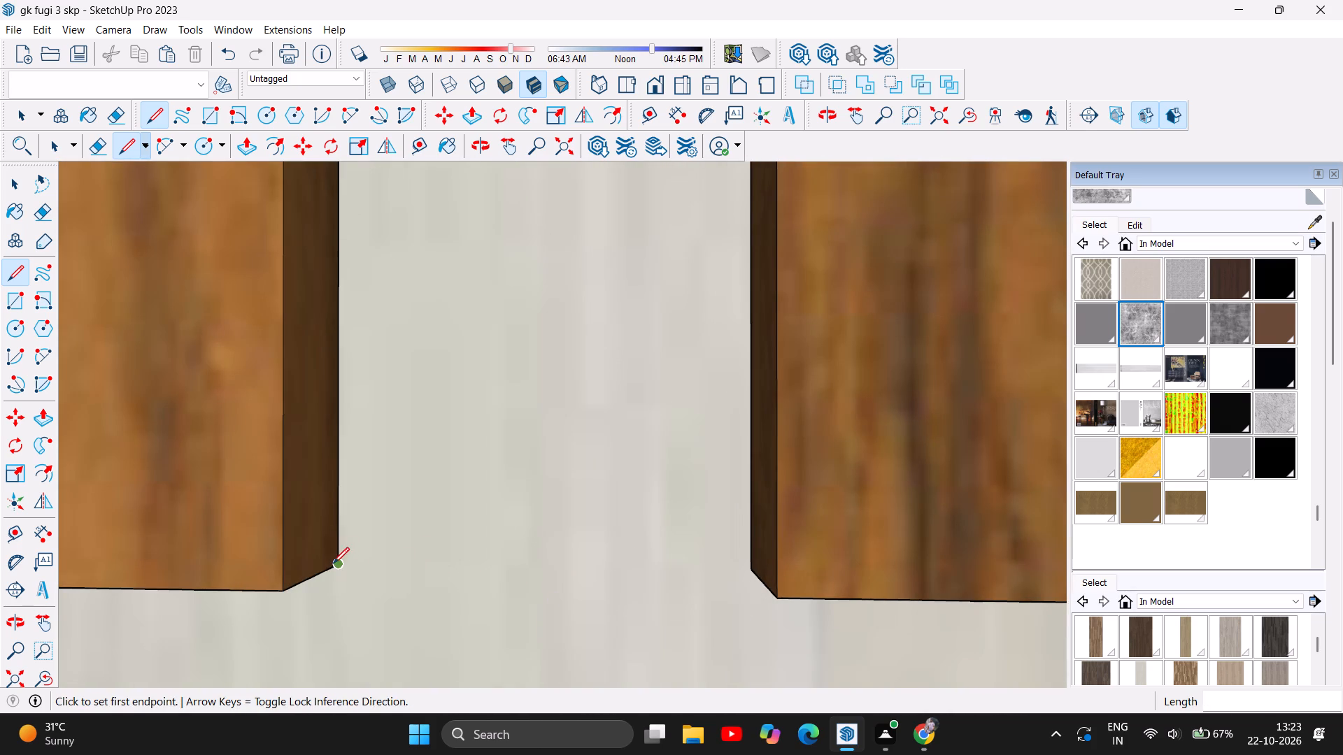
left_click(334, 563)
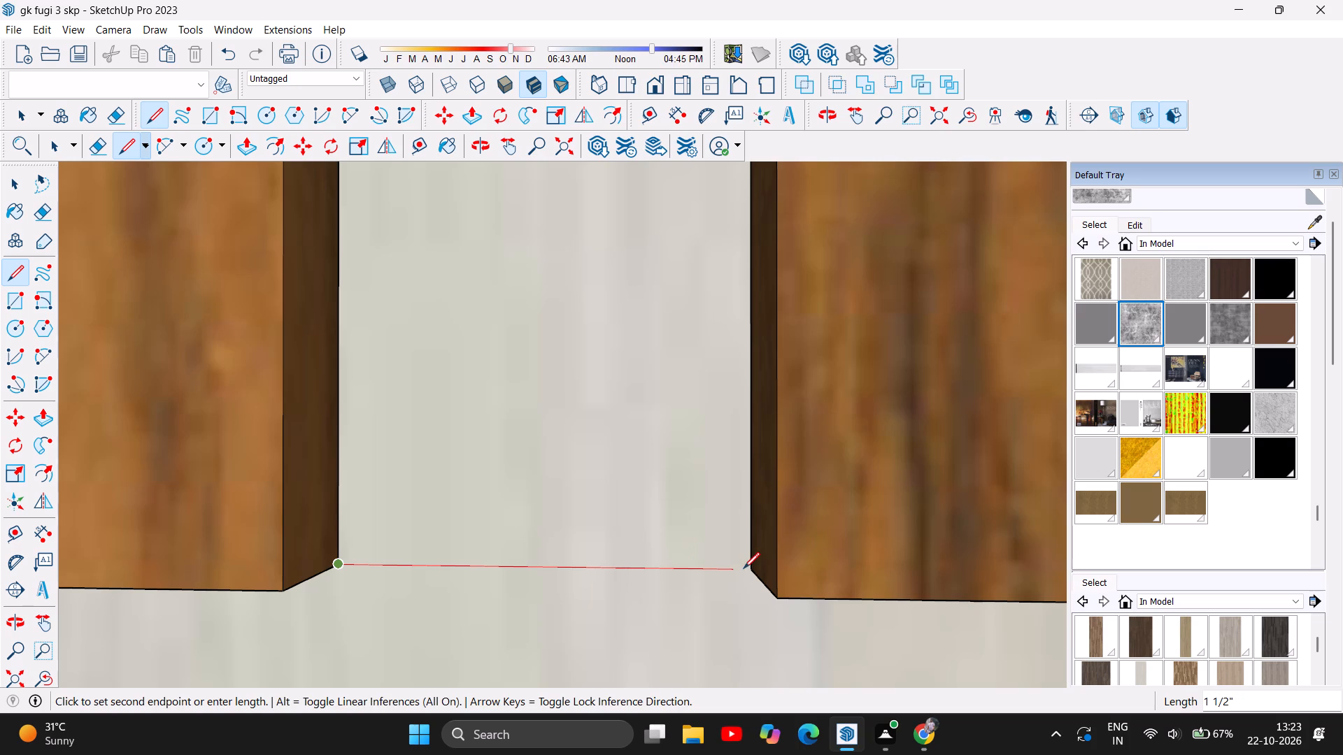
left_click(751, 568)
scroll(357, 593, "down", 18)
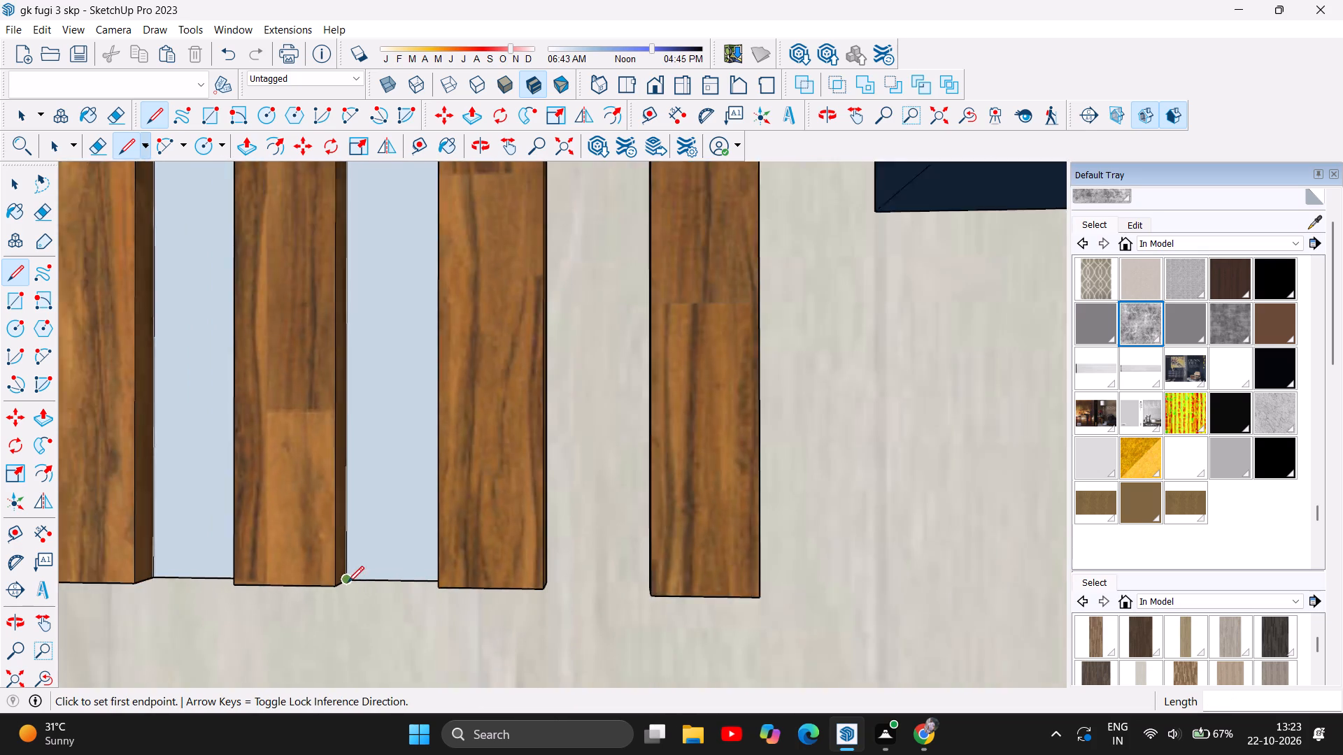
Close the bottom of the last short-slat gap, beside the shelves, with a line about 1 9/16" long between its slats.
scroll(348, 582, "down", 1)
scroll(571, 589, "up", 13)
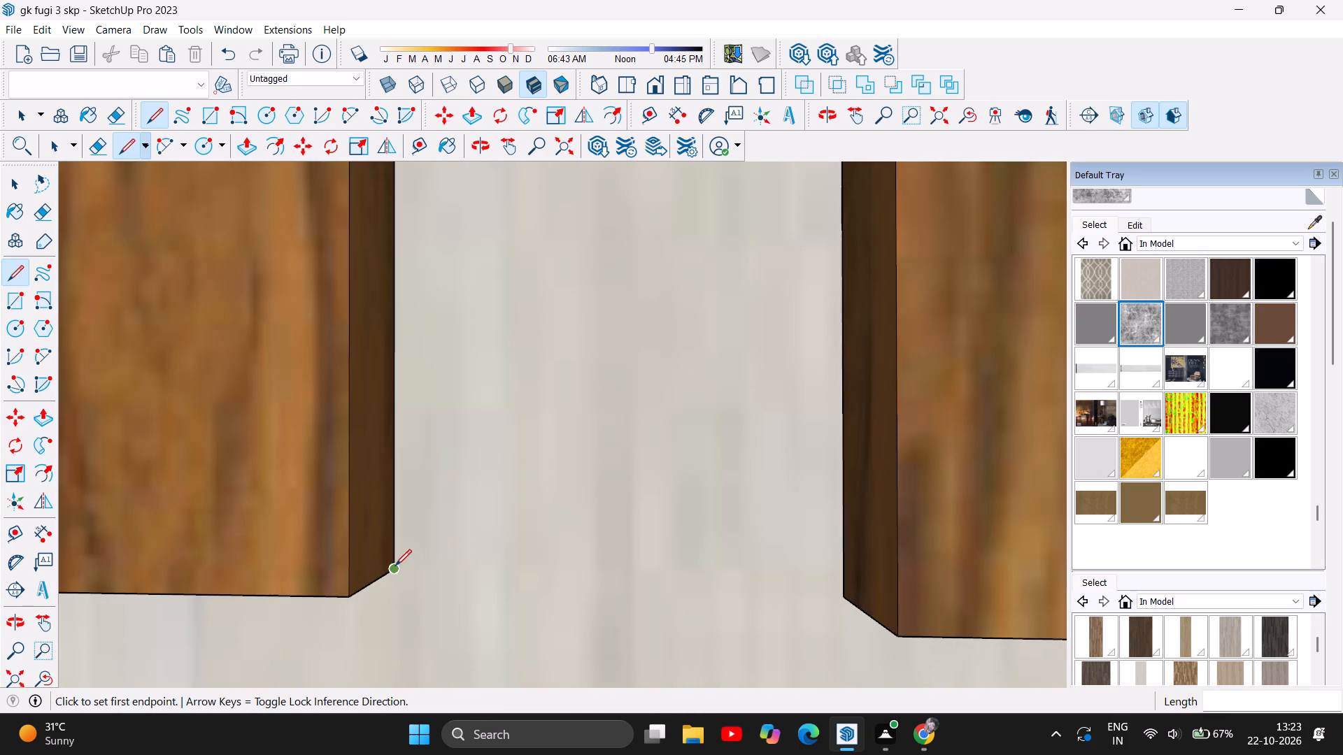
left_click(395, 566)
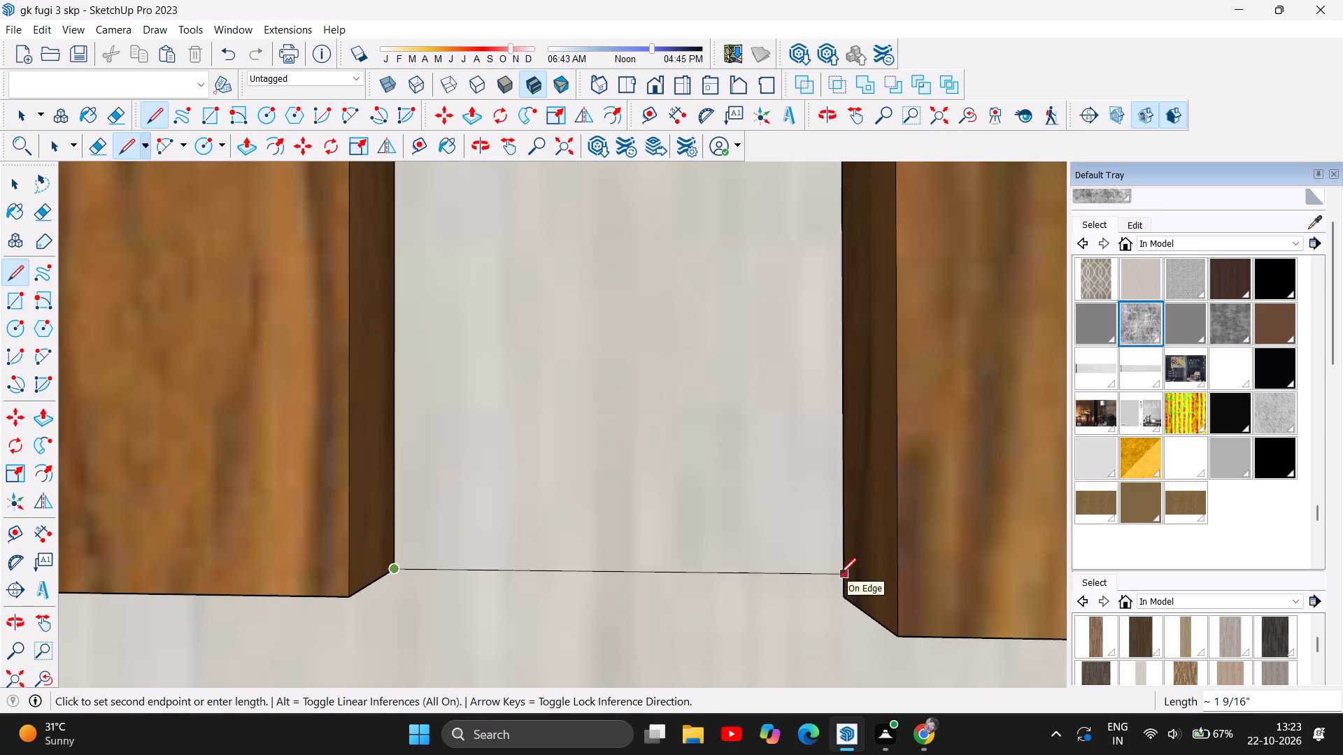
left_click(840, 574)
key("Escape")
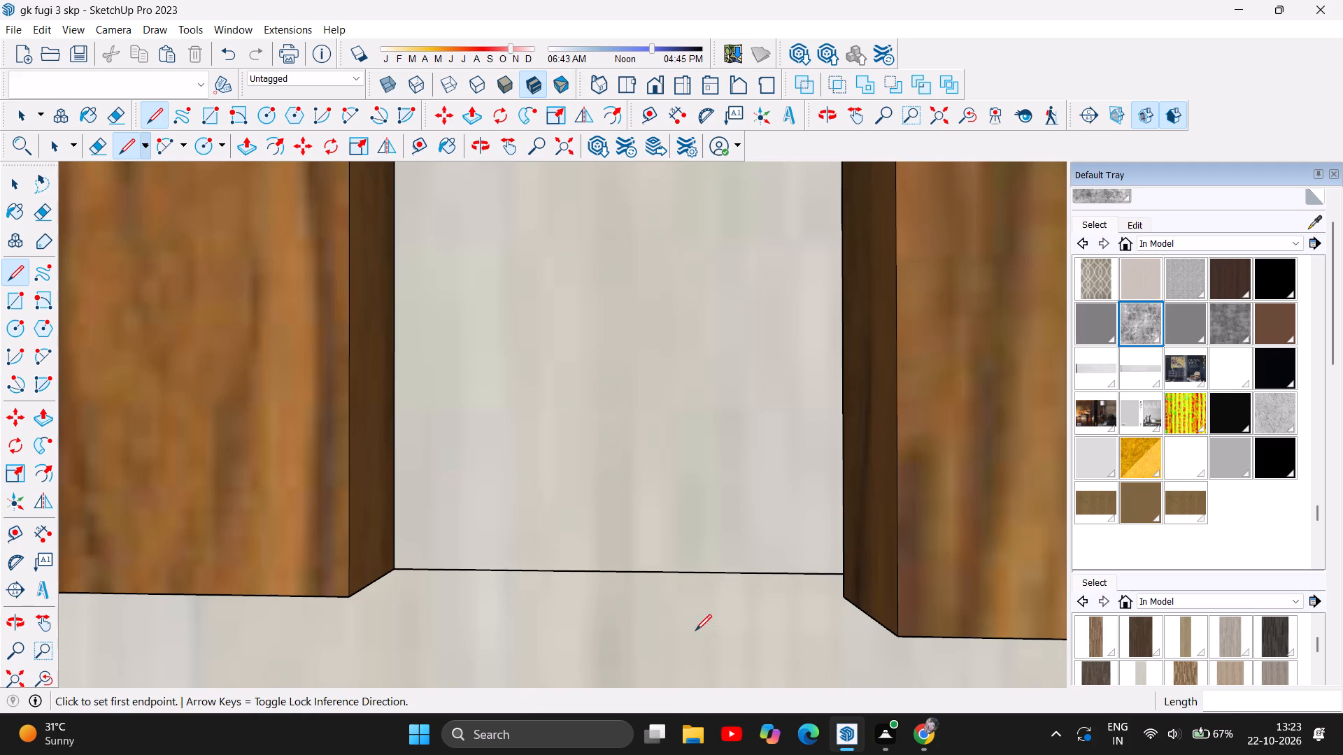
Paint the six newly enclosed blue-grey faces between the short slats with the mottled grey finish.
scroll(721, 650, "down", 15)
scroll(739, 655, "down", 13)
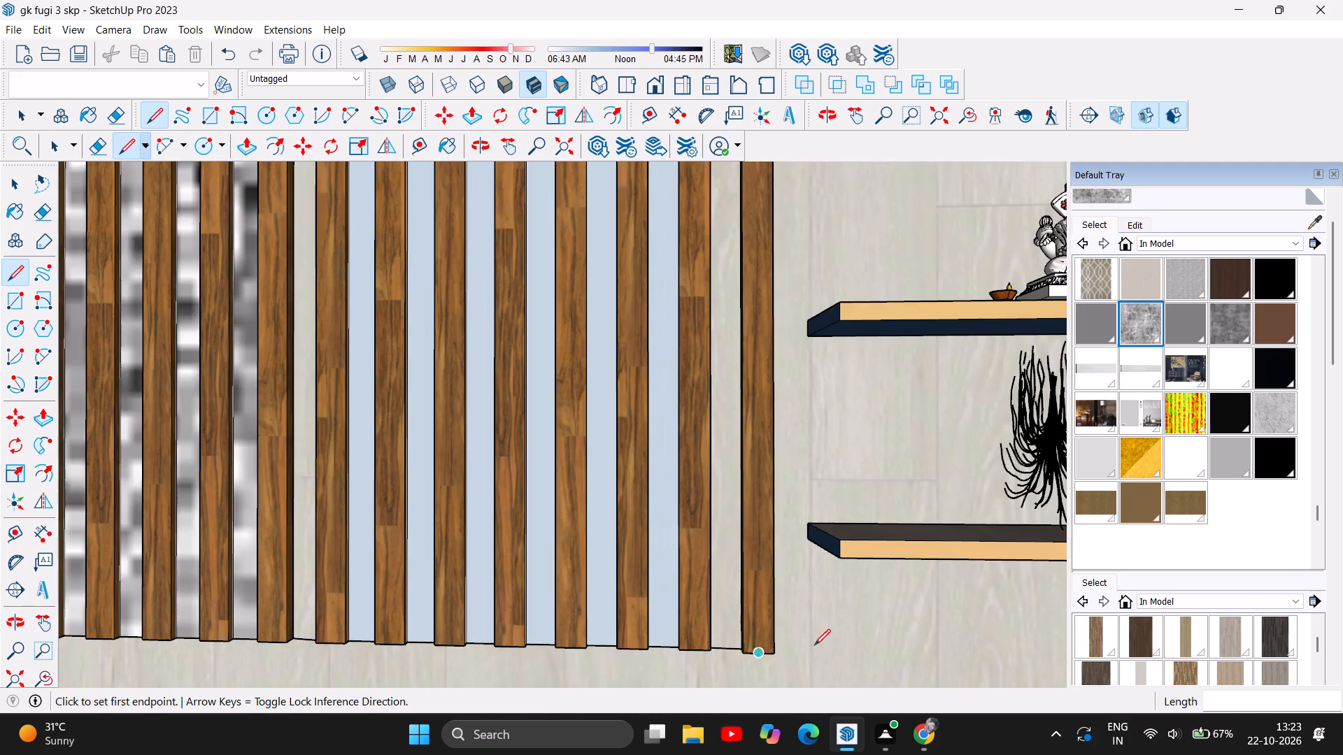
scroll(904, 491, "down", 11)
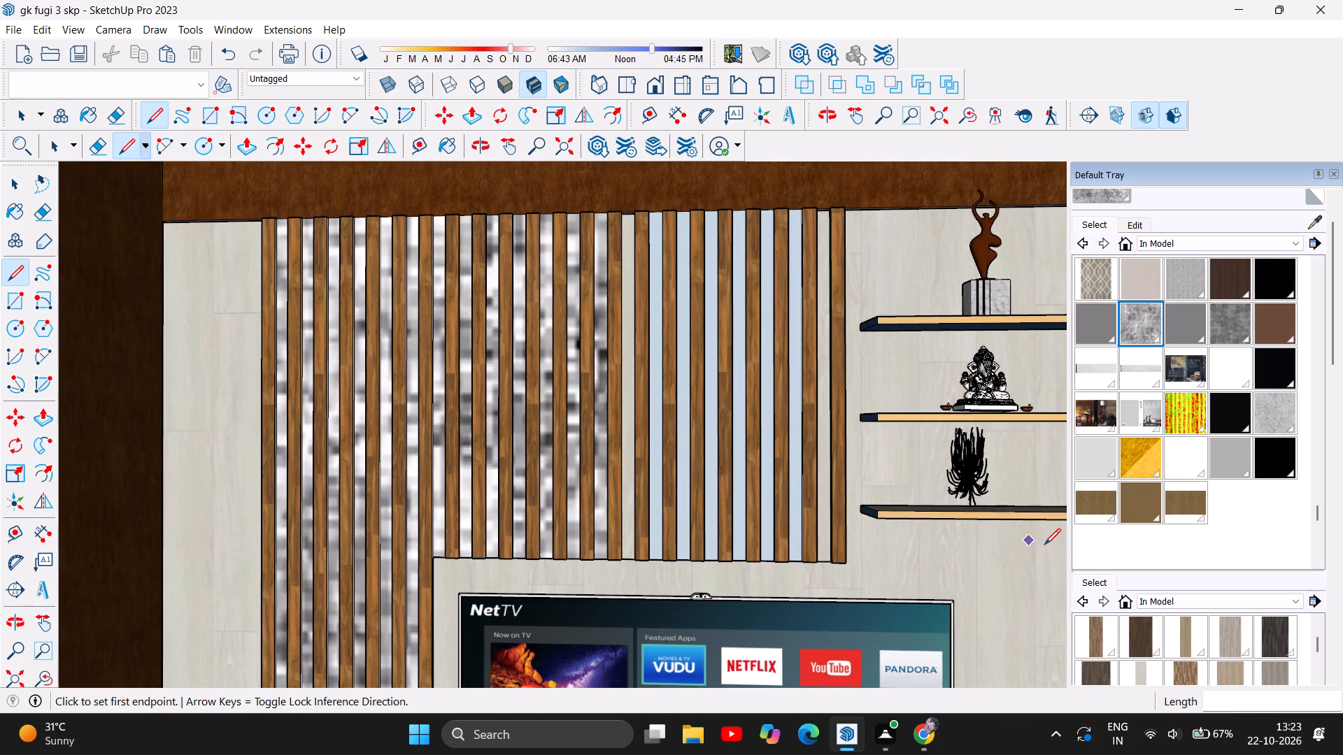
scroll(1056, 553, "down", 4)
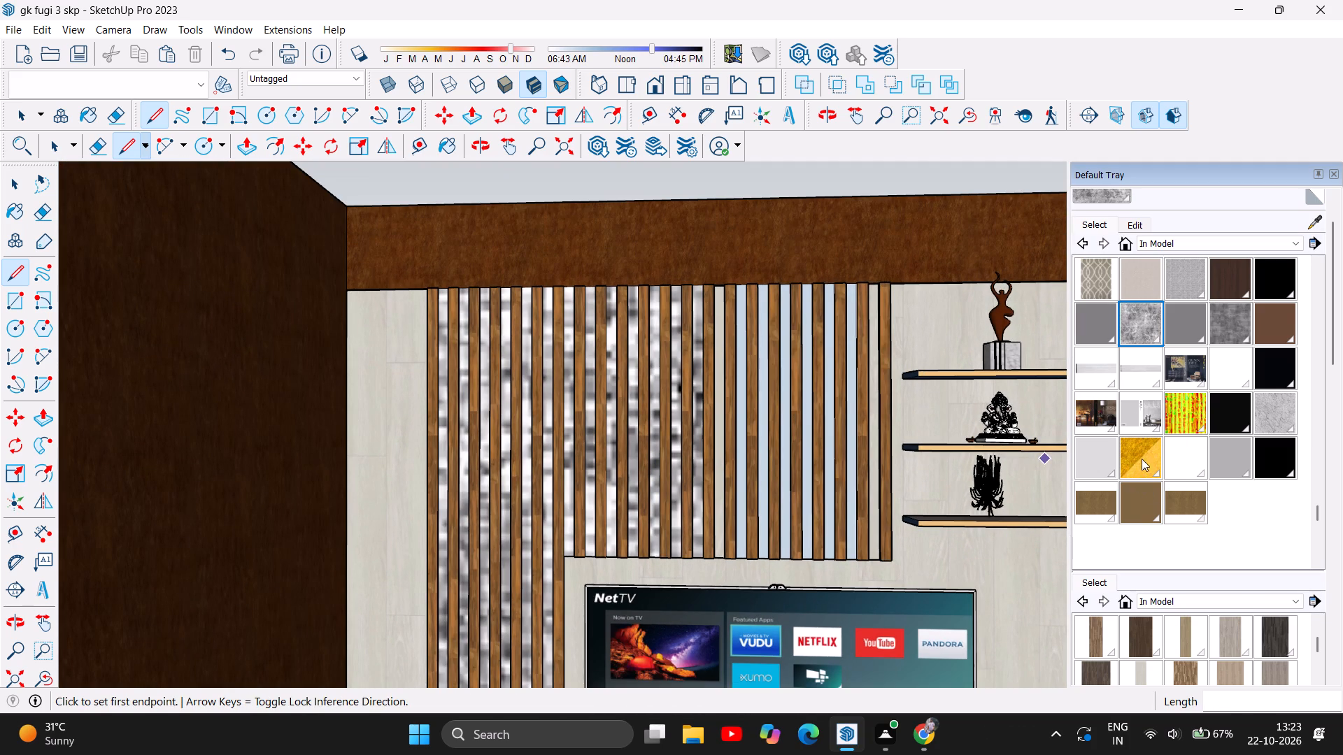
left_click(1140, 329)
scroll(714, 494, "up", 5)
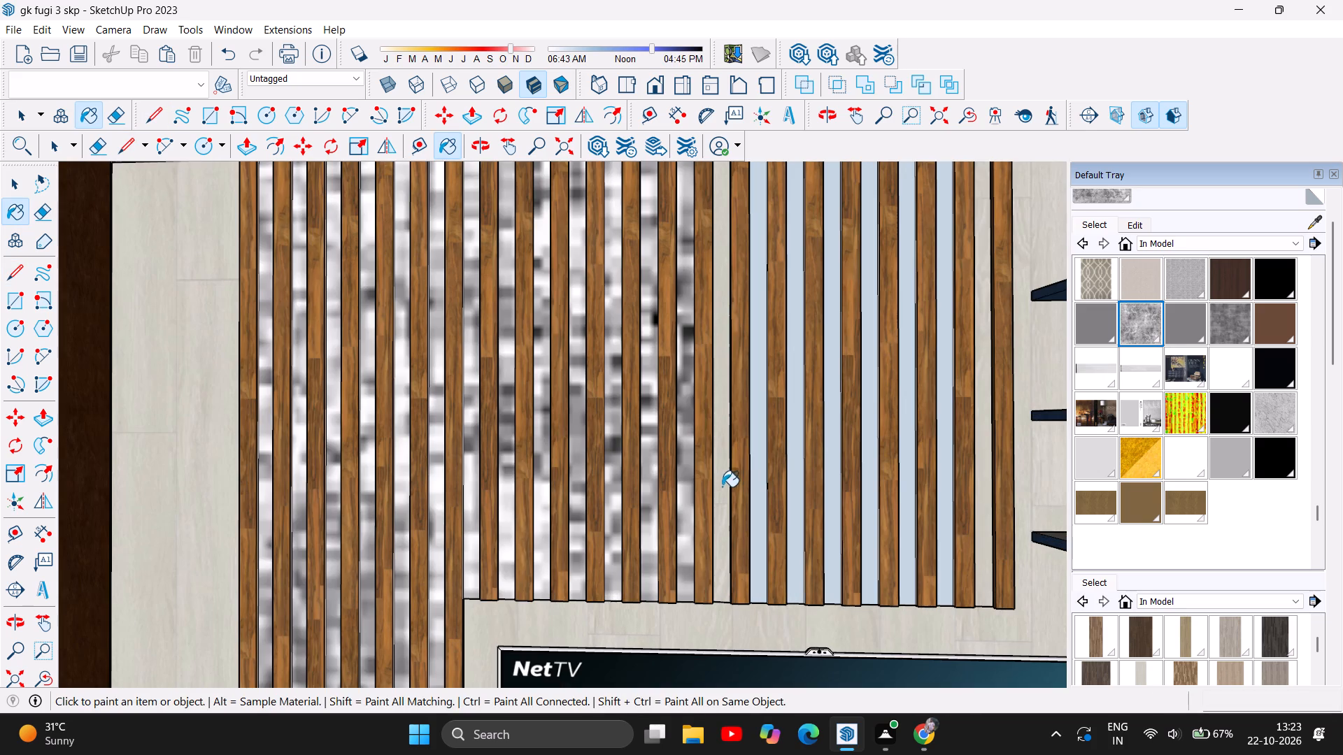
left_click(758, 453)
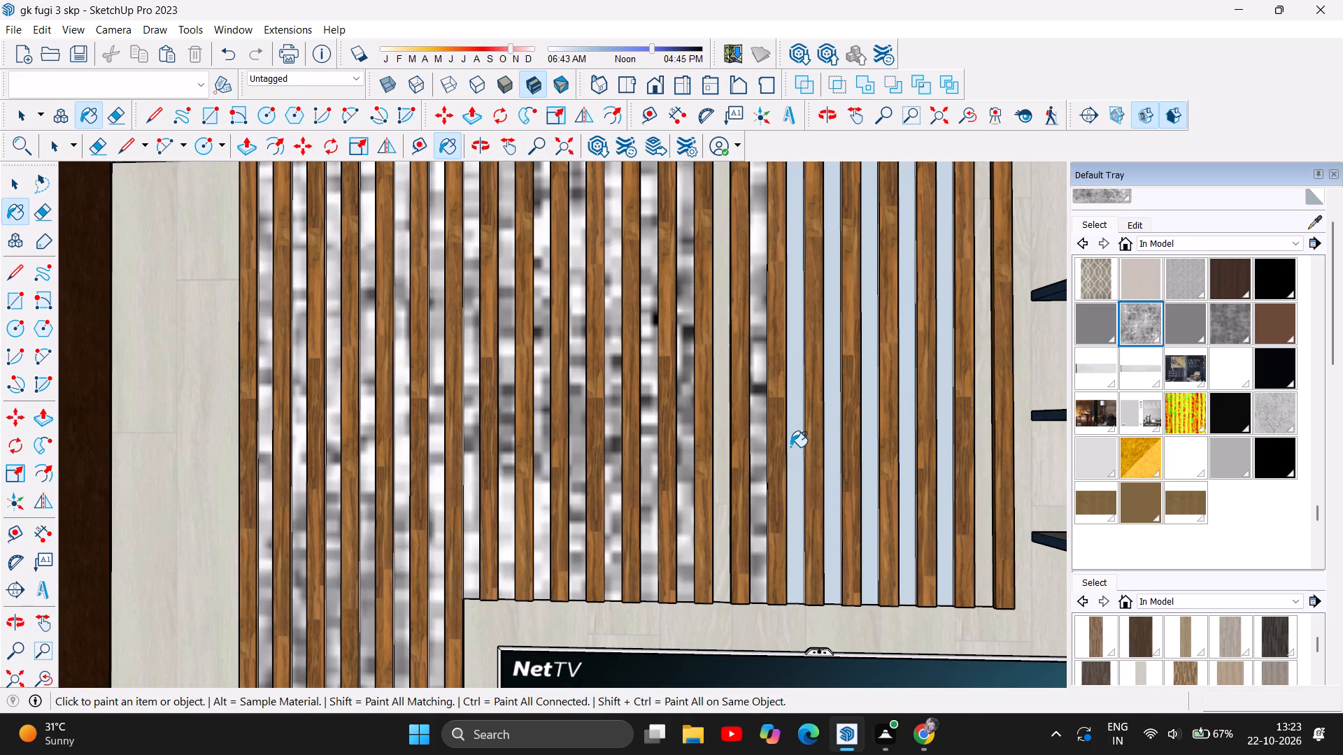
left_click(790, 447)
left_click(830, 442)
left_click(869, 440)
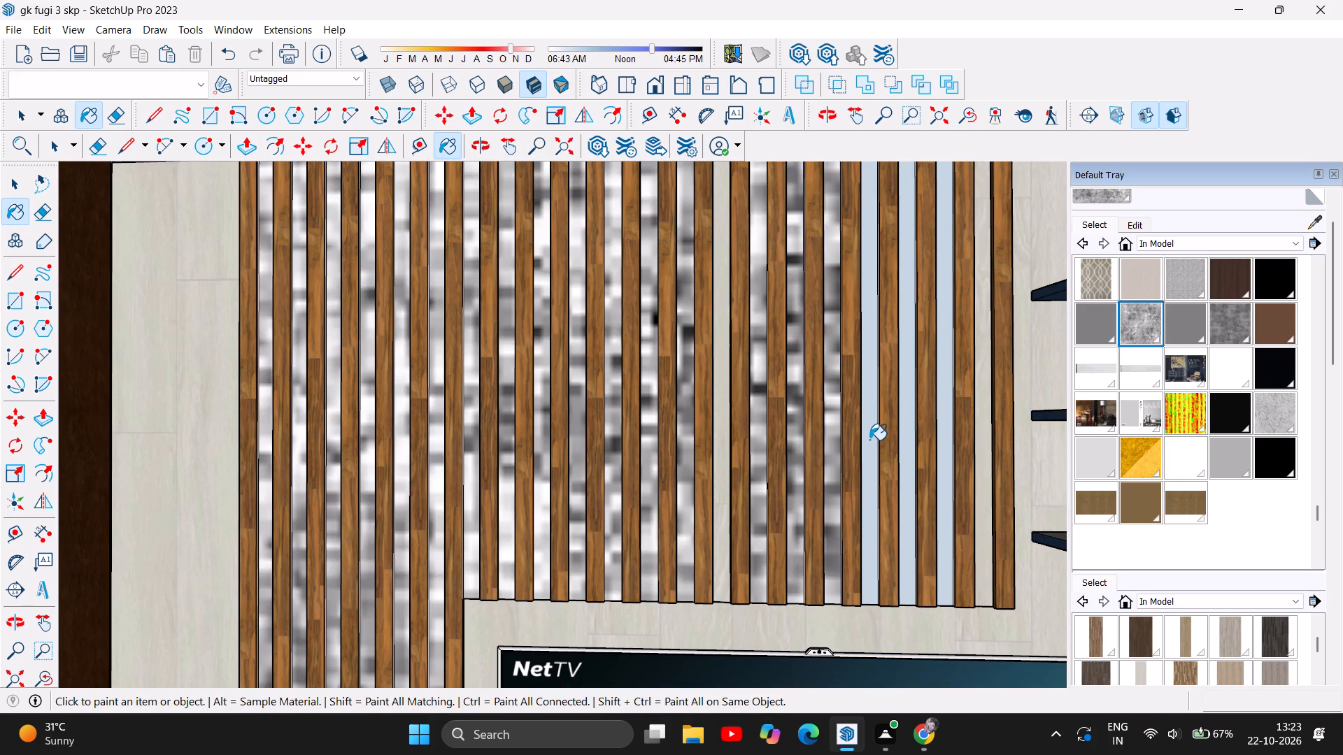
left_click(906, 440)
left_click(946, 426)
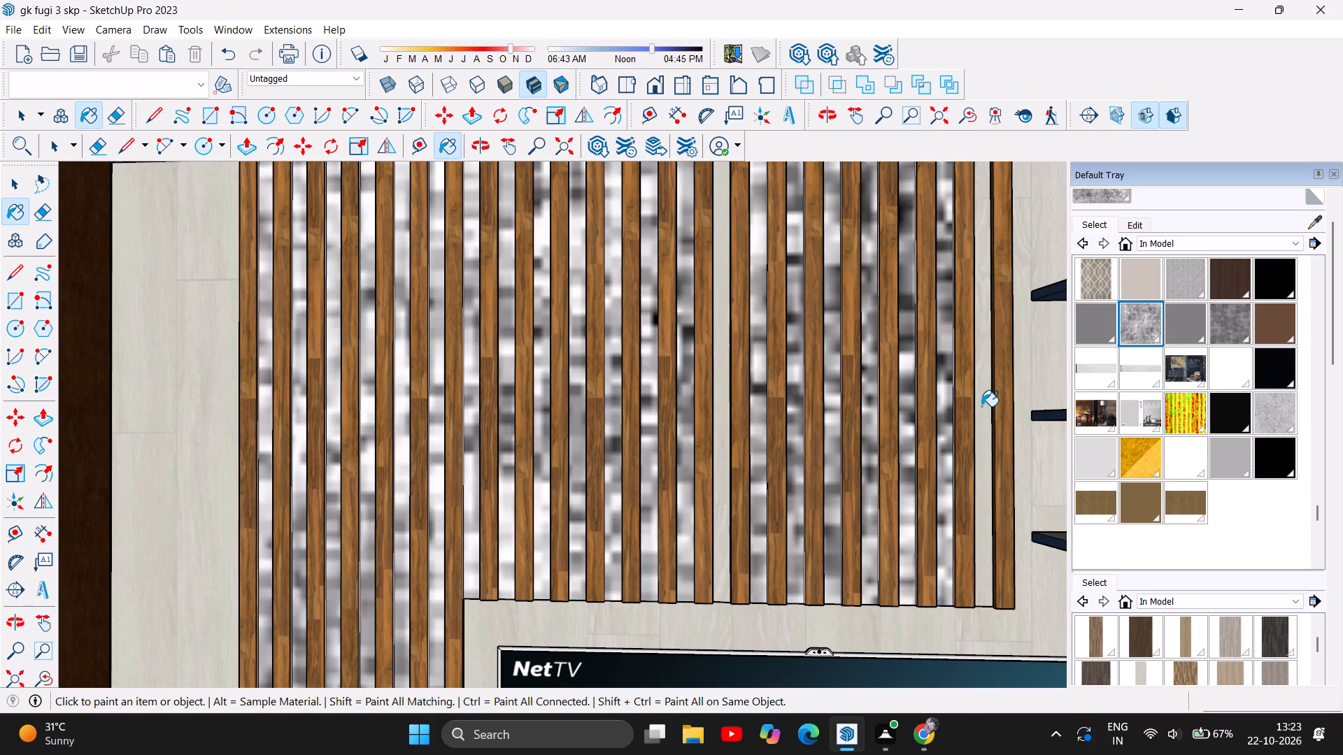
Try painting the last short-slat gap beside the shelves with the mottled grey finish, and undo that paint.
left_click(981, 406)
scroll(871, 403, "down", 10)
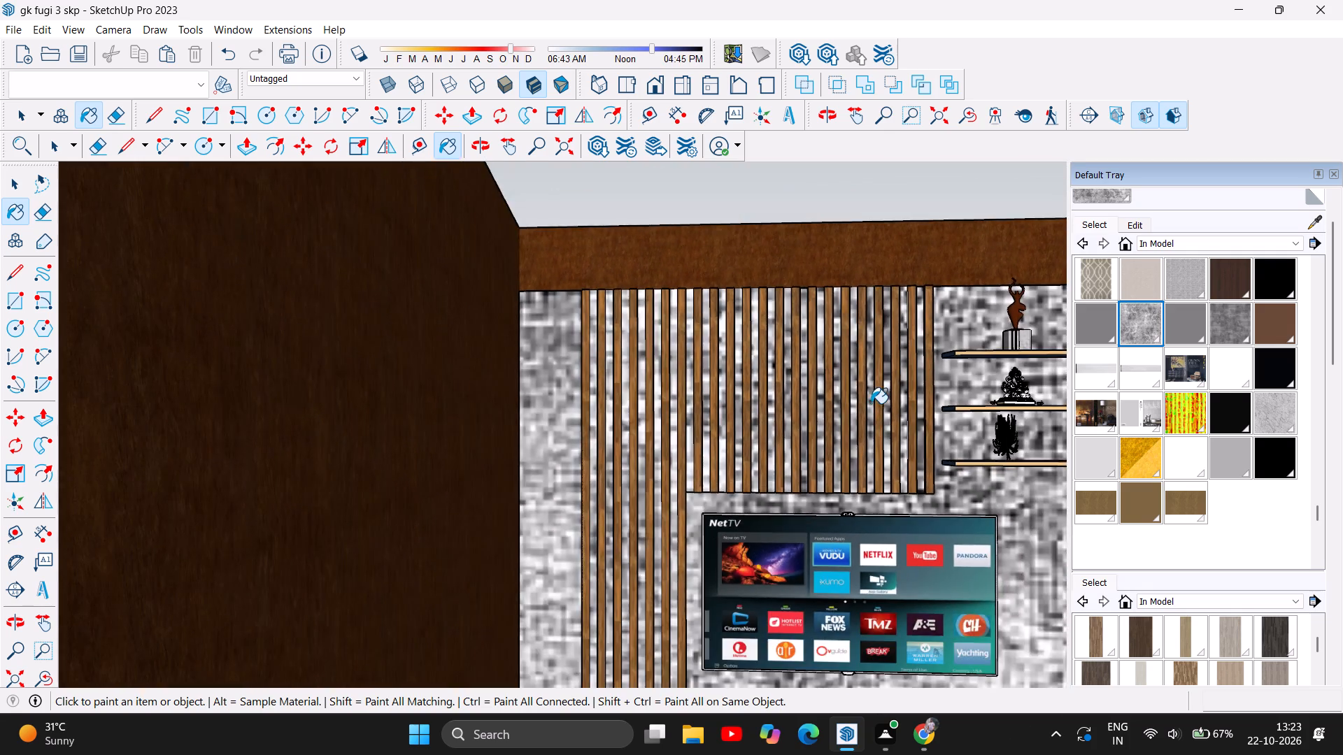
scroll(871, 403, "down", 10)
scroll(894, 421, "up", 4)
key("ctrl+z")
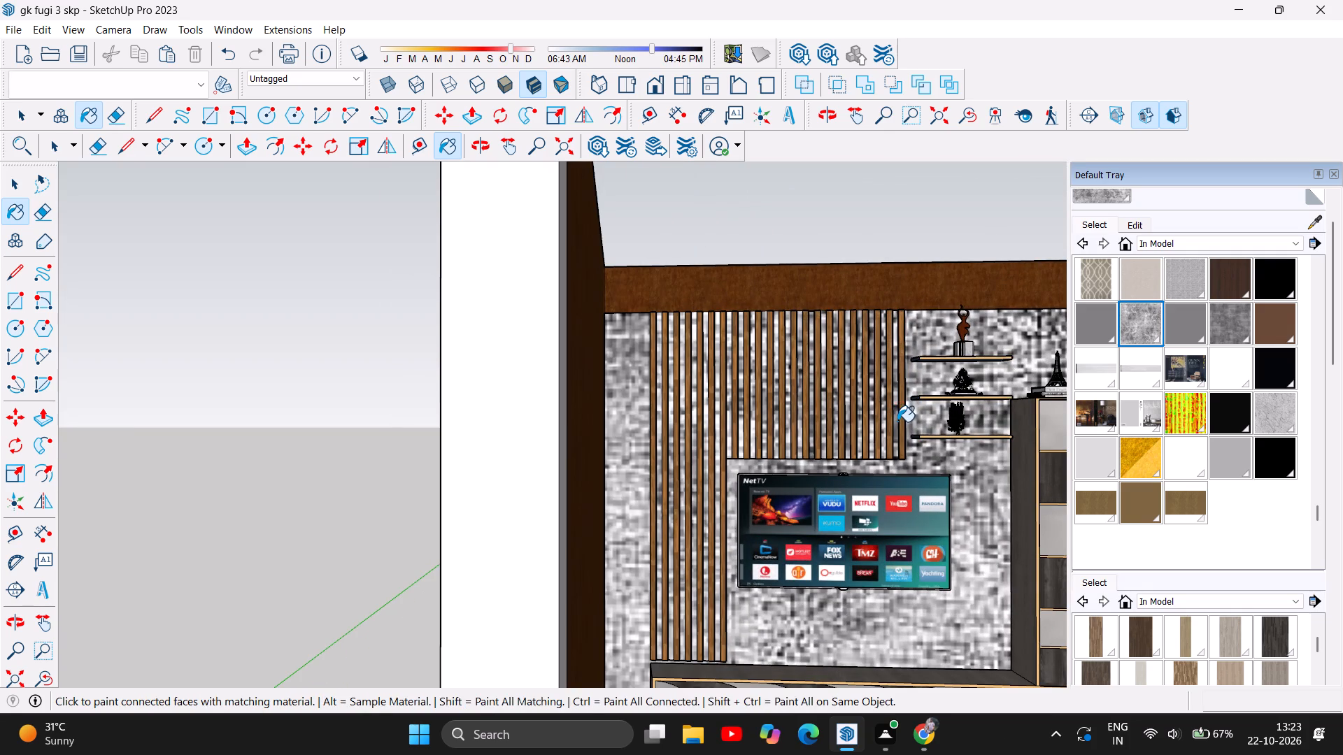
Draw a line about 1 9/16" long across the top of the unpainted gap amid the short slats, joining their back edges.
scroll(826, 411, "up", 1)
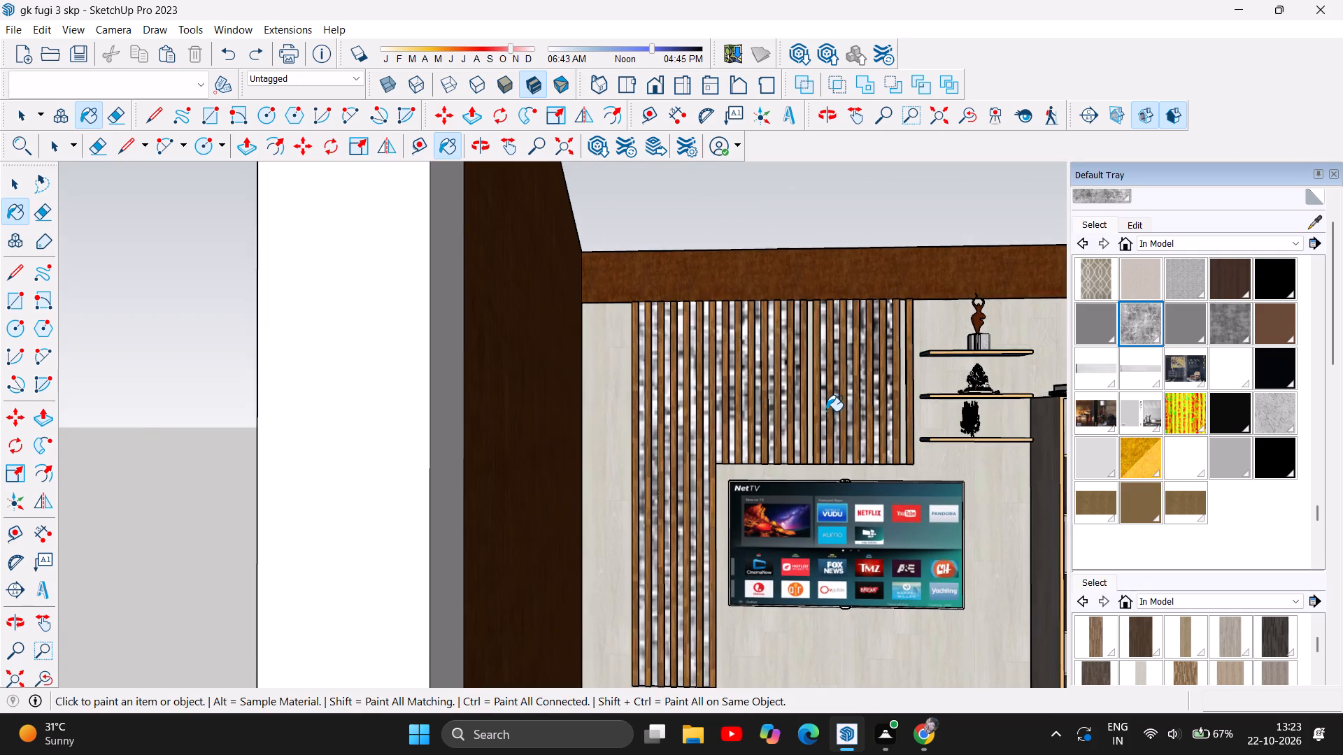
scroll(826, 411, "up", 1)
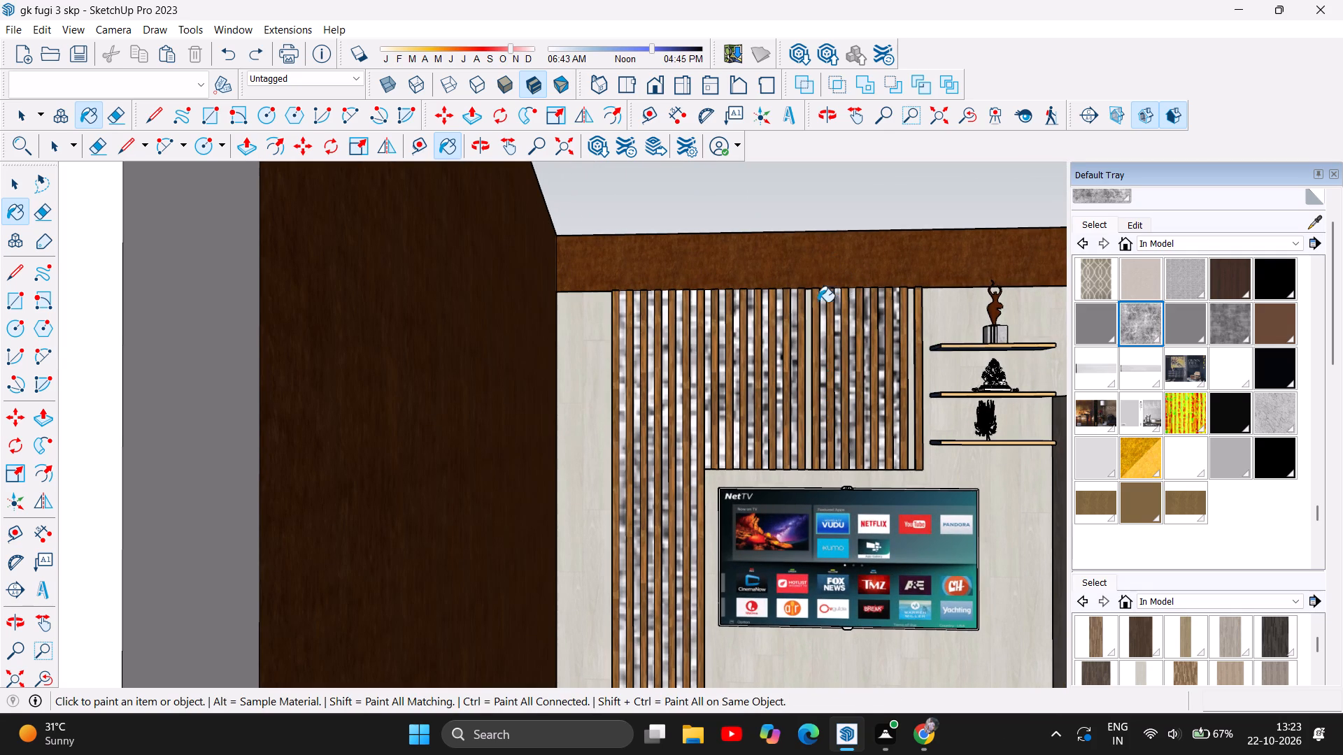
scroll(820, 307, "up", 15)
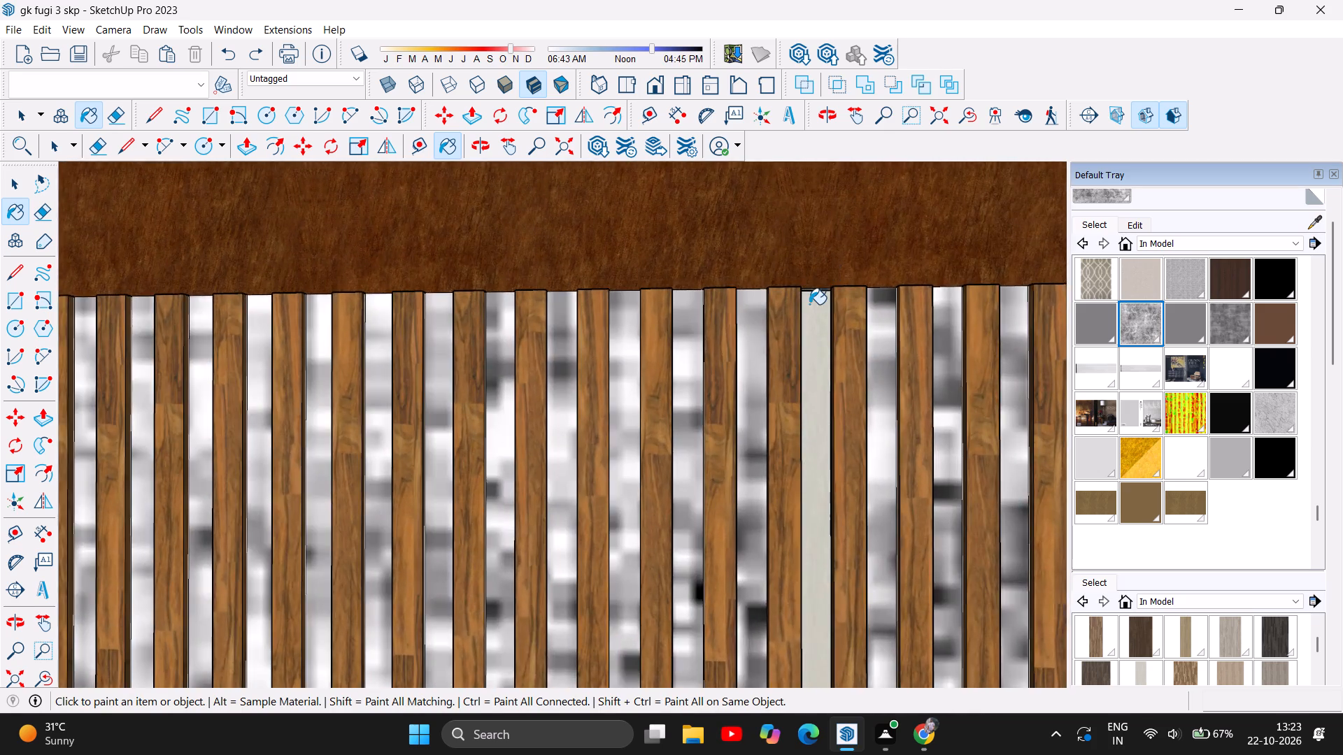
scroll(809, 304, "up", 18)
scroll(828, 267, "up", 7)
scroll(770, 295, "up", 2)
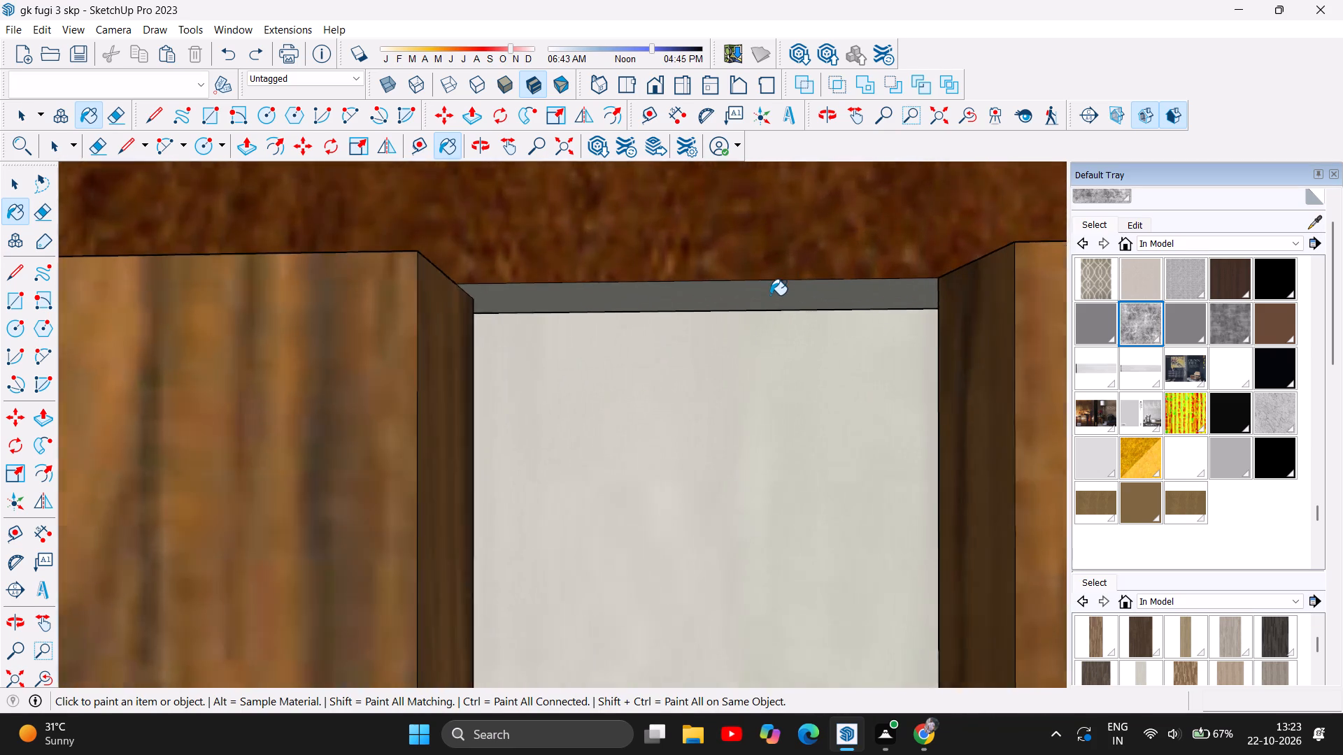
scroll(770, 295, "up", 3)
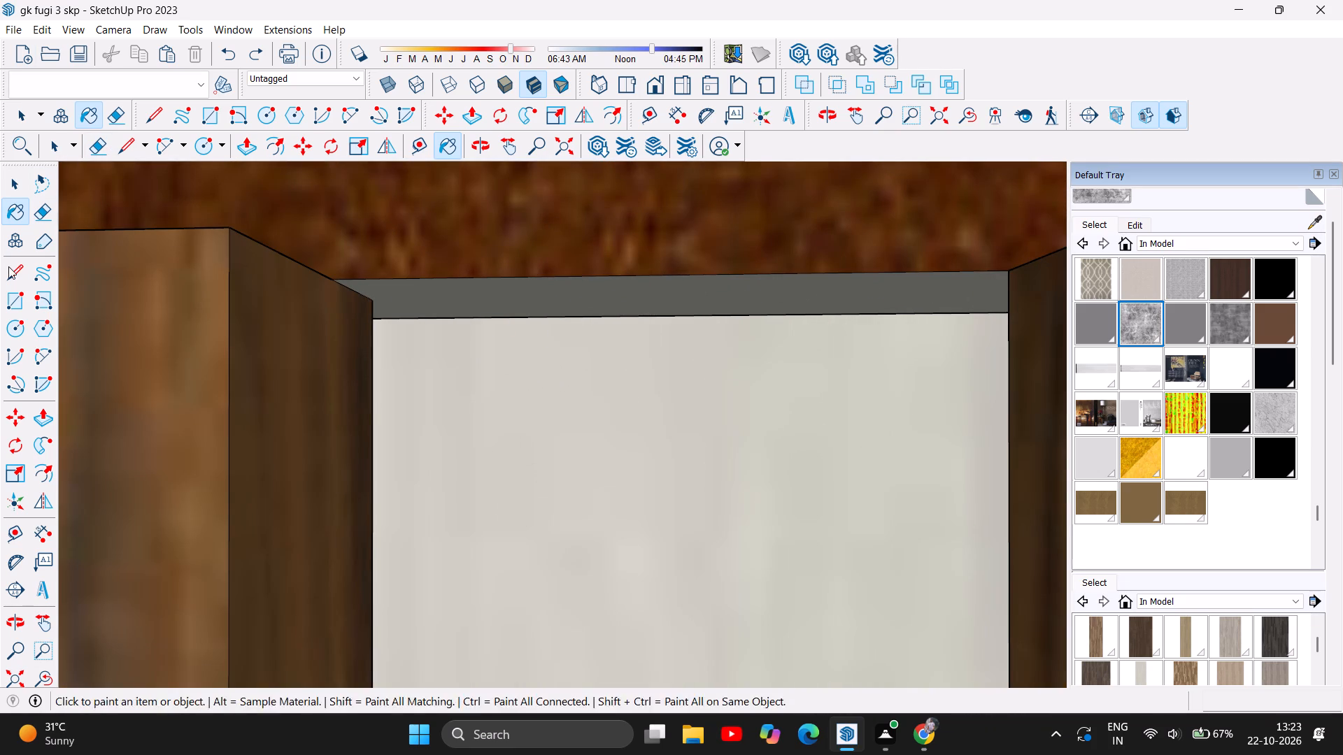
left_click(8, 278)
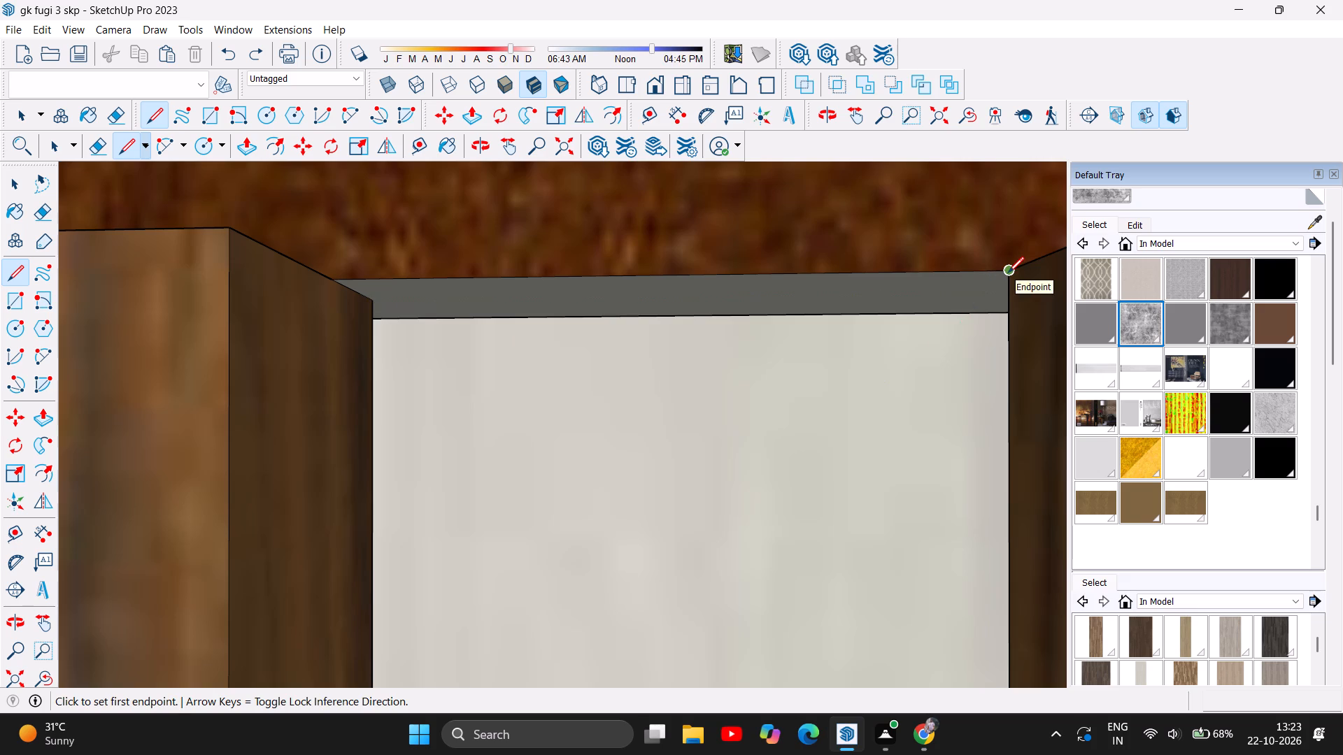
left_click(371, 299)
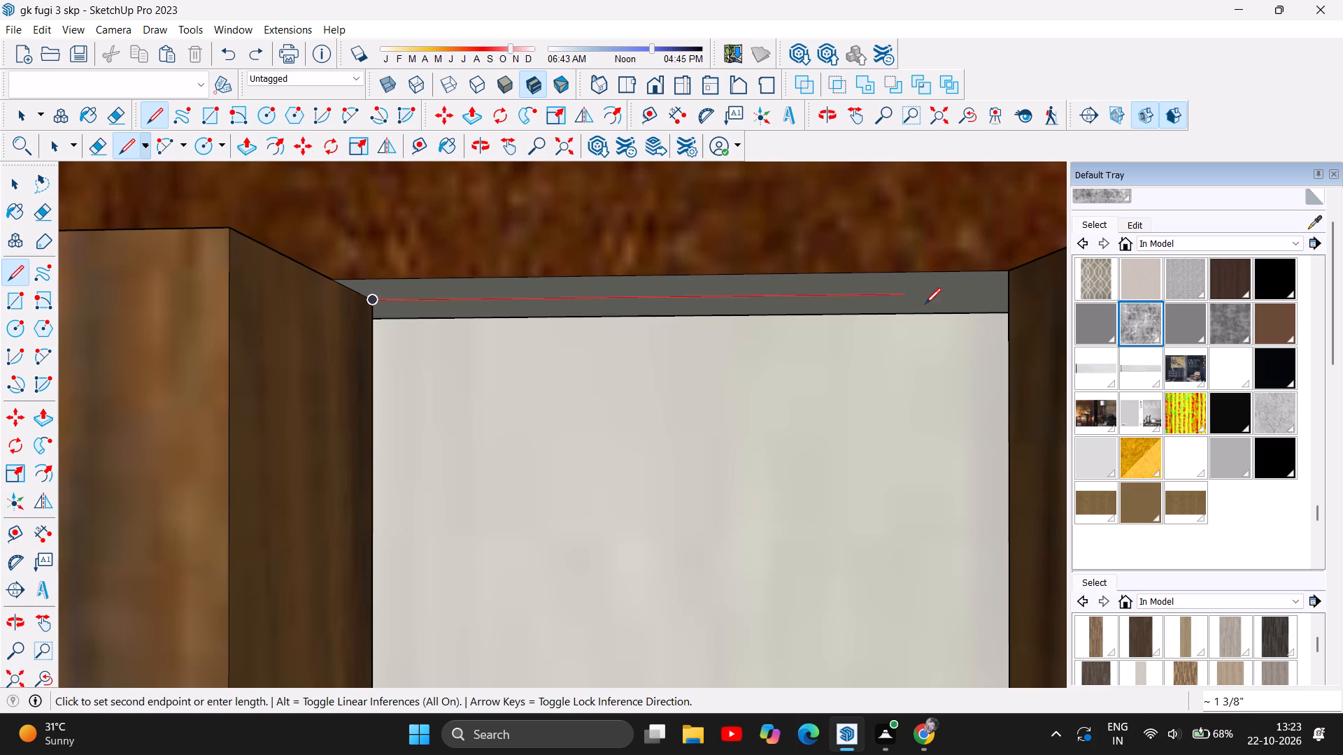
left_click(1009, 293)
Paint the newly enclosed face in that middle gap with the mottled grey finish.
scroll(699, 360, "down", 12)
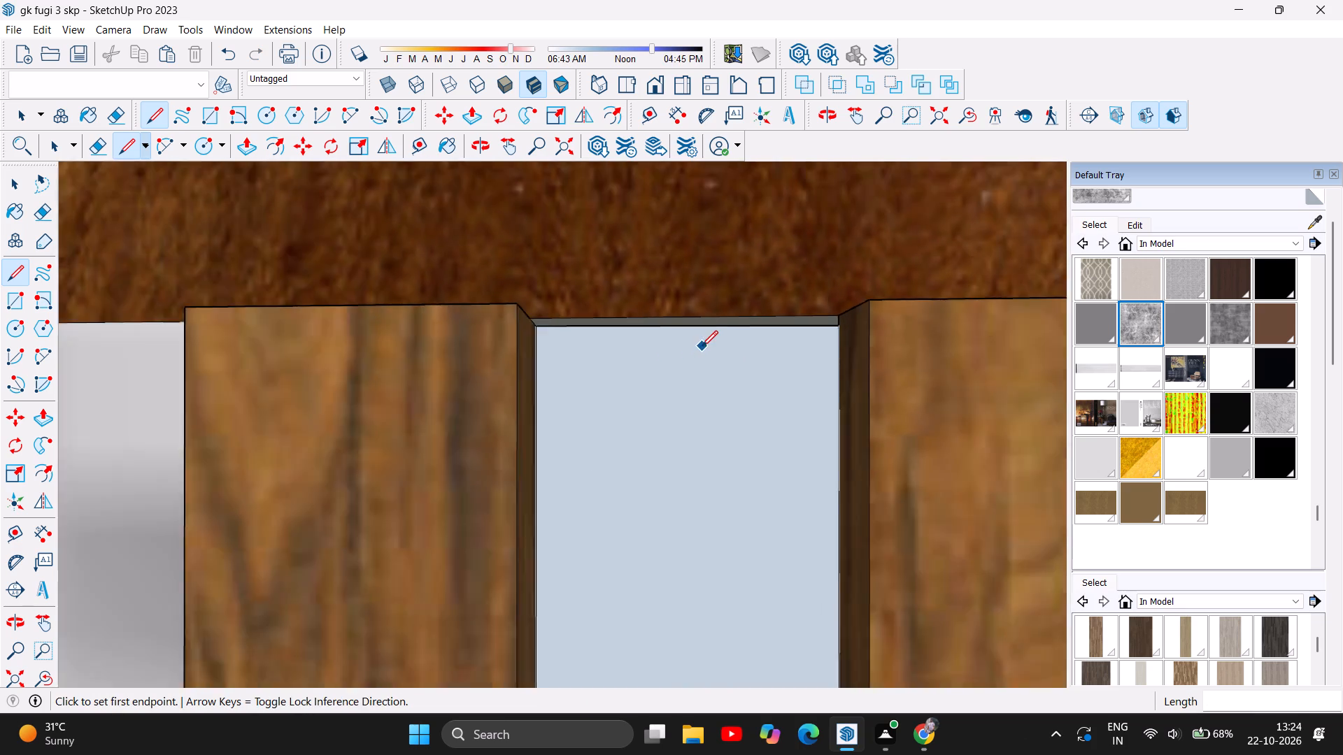
scroll(702, 347, "down", 1)
left_click(1137, 320)
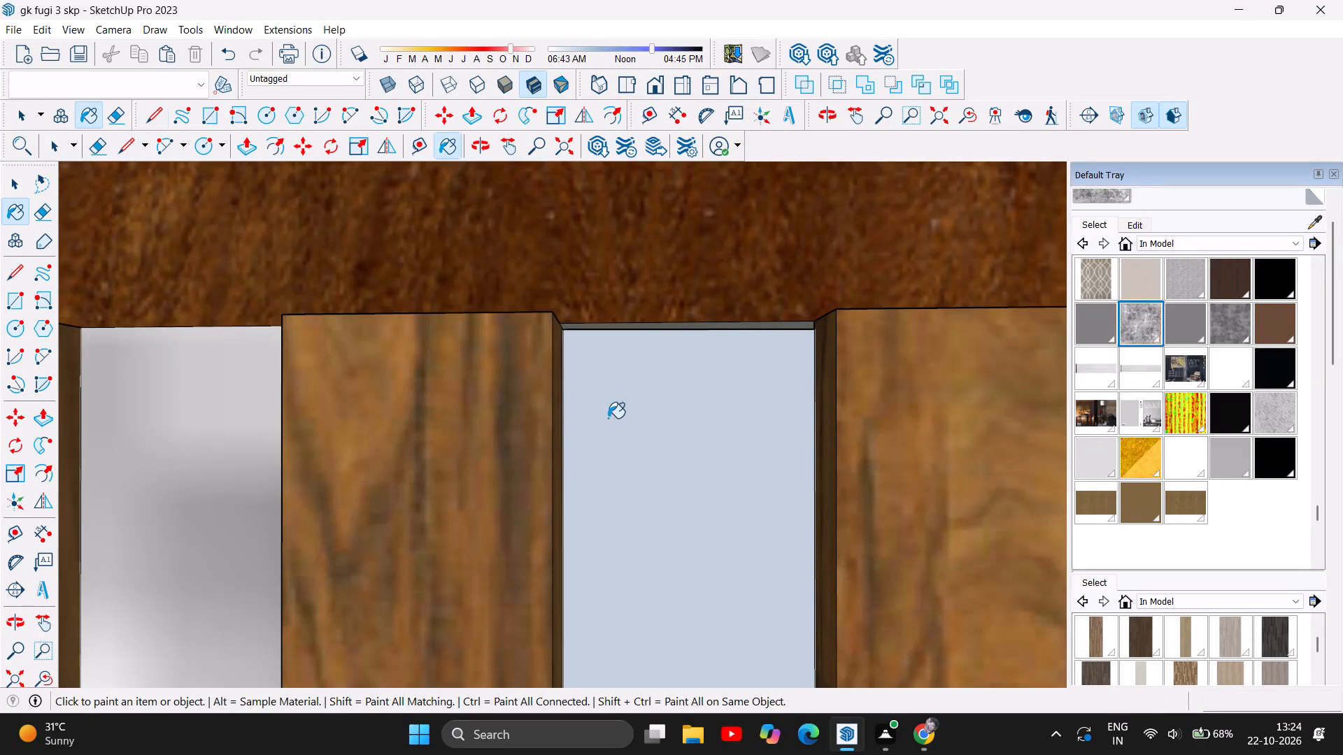
left_click(632, 429)
Draw two lines about 1 1/2" long across the top of the last short-slat gap beside the shelves, one just below the other.
scroll(656, 396, "down", 13)
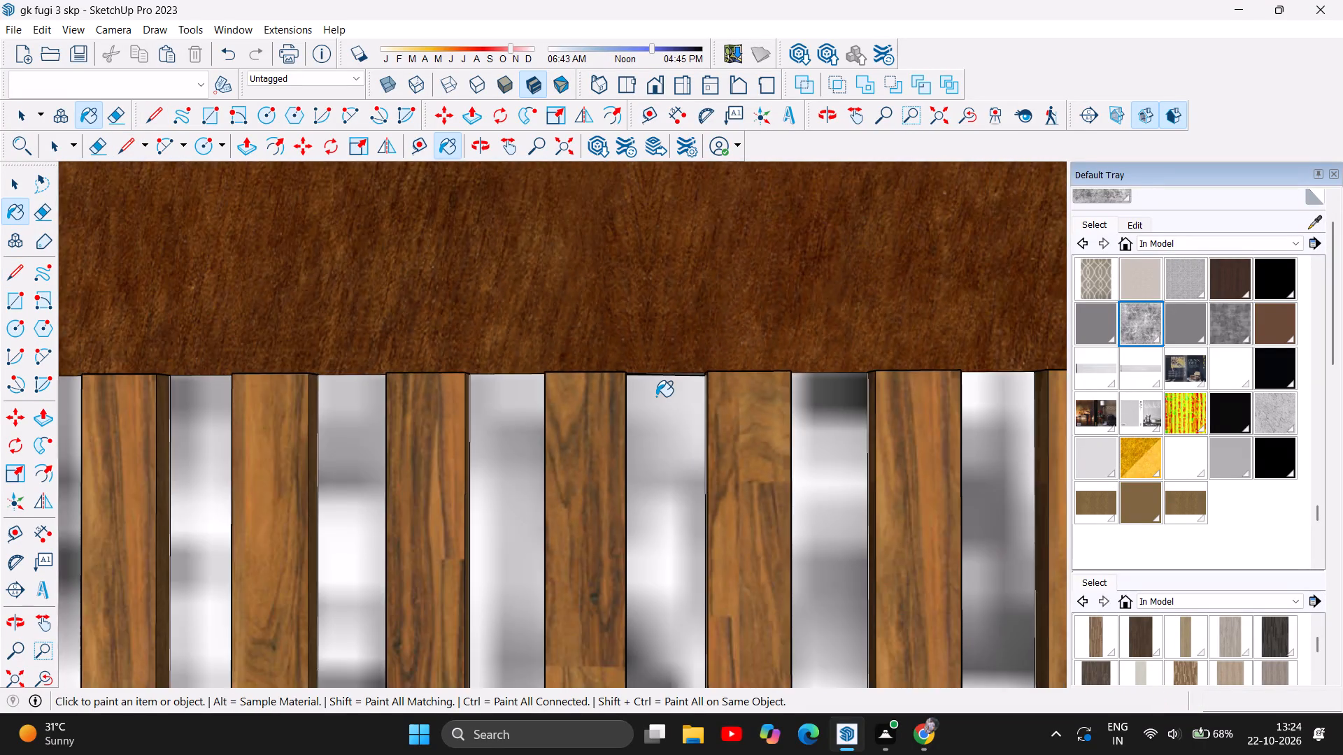
scroll(656, 396, "down", 20)
scroll(656, 396, "down", 3)
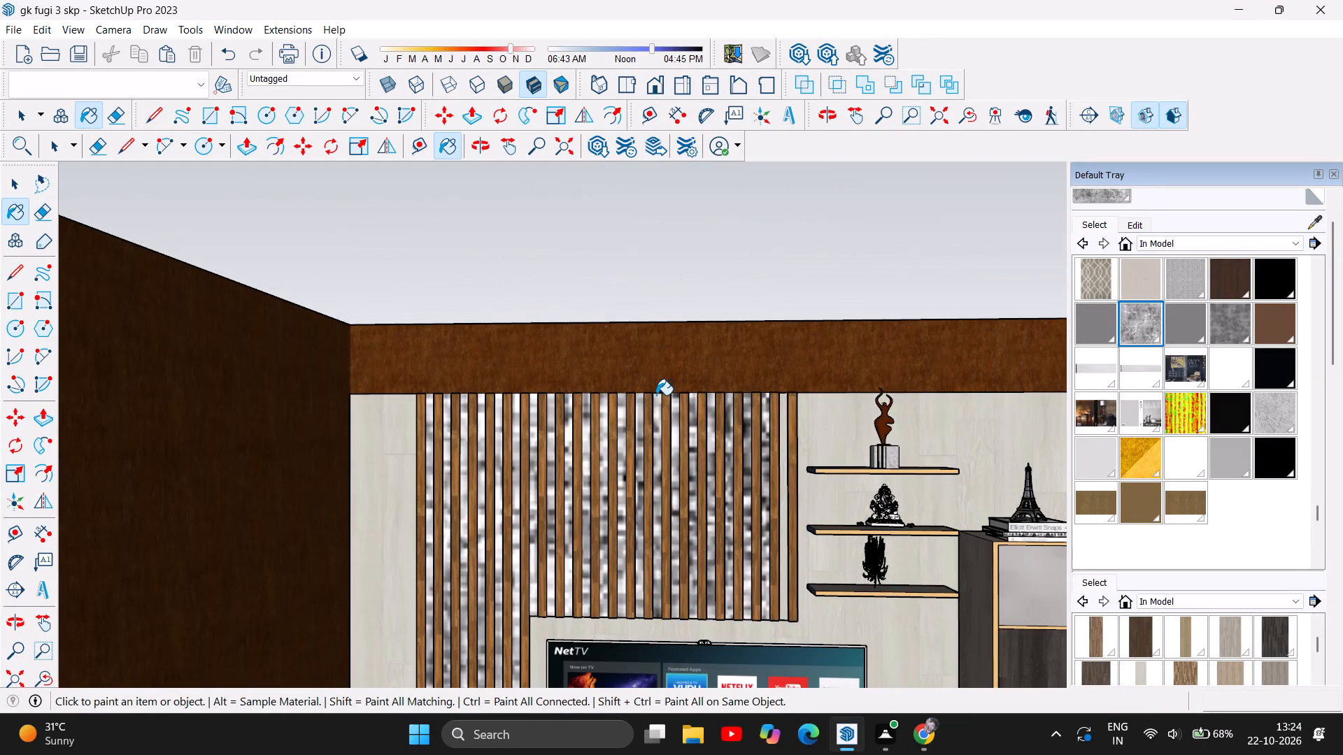
scroll(779, 418, "up", 3)
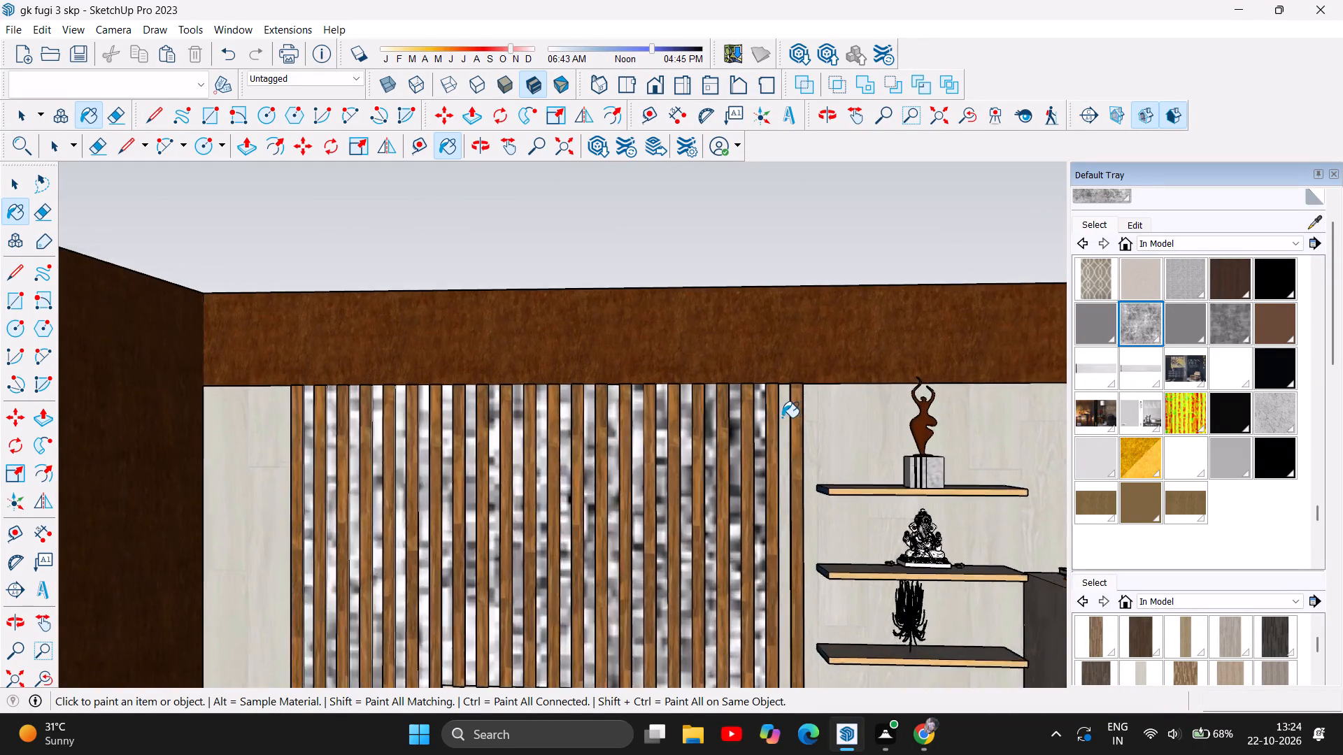
scroll(782, 417, "up", 6)
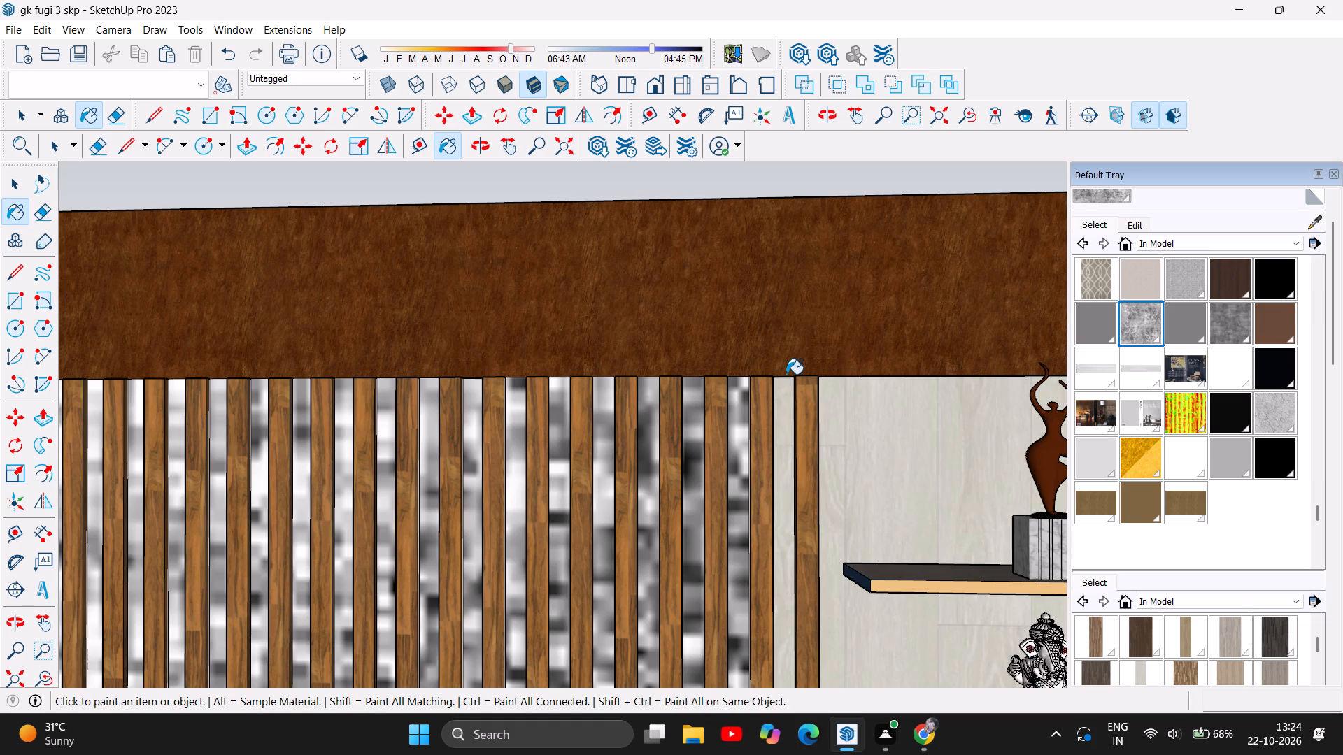
scroll(795, 369, "up", 18)
scroll(784, 300, "up", 6)
scroll(703, 392, "up", 5)
scroll(674, 460, "up", 3)
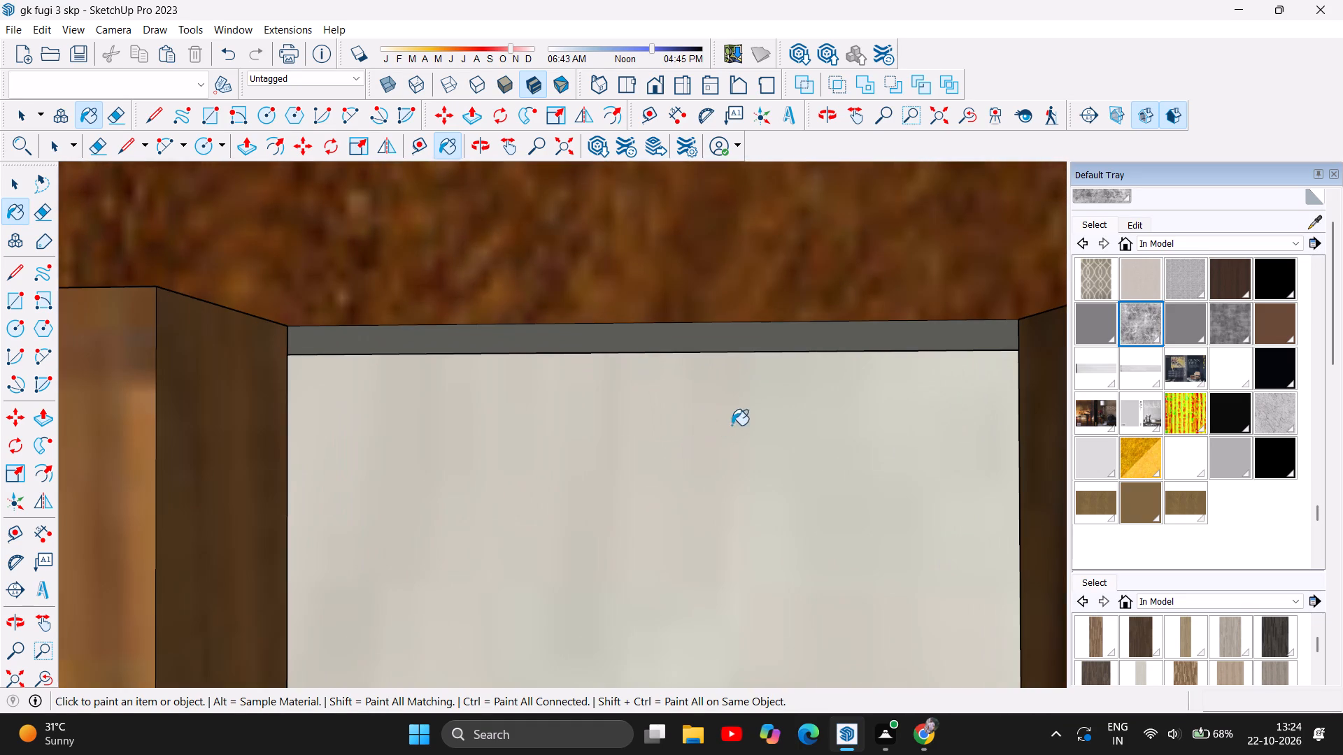
left_click(15, 278)
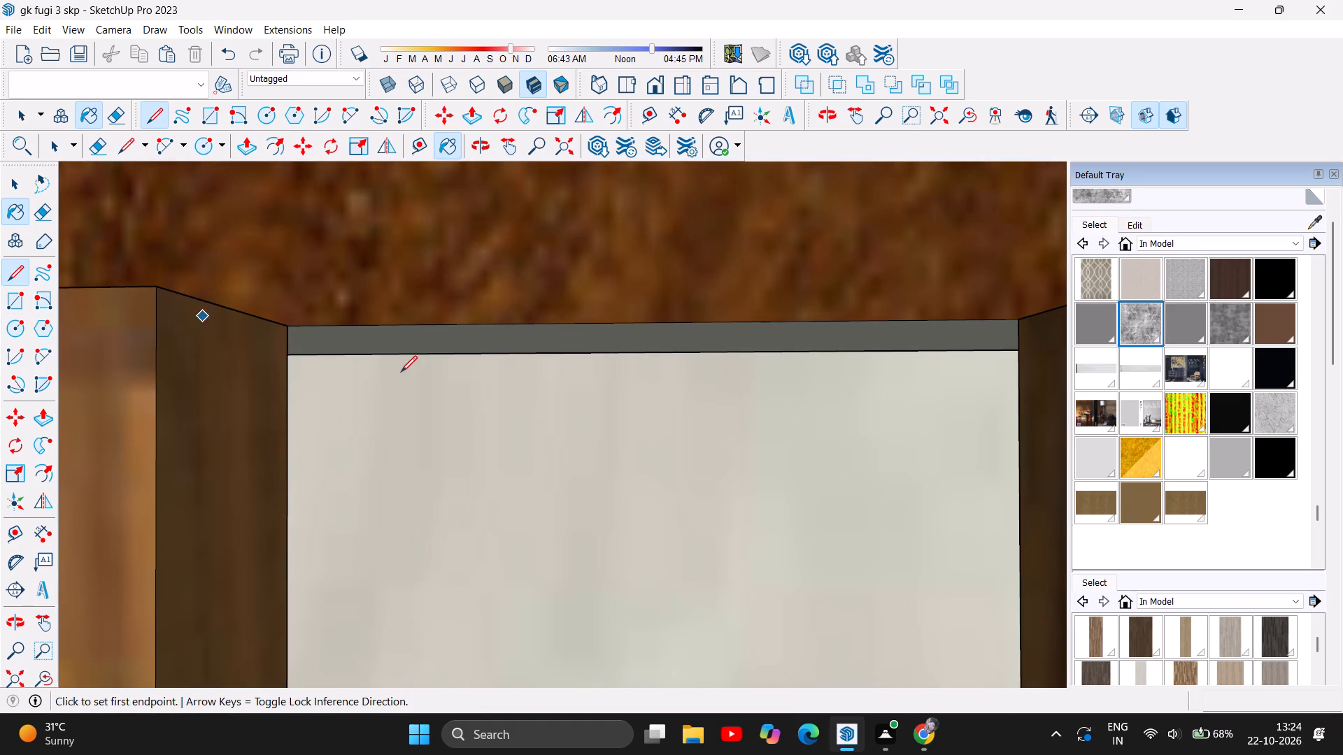
left_click(285, 319)
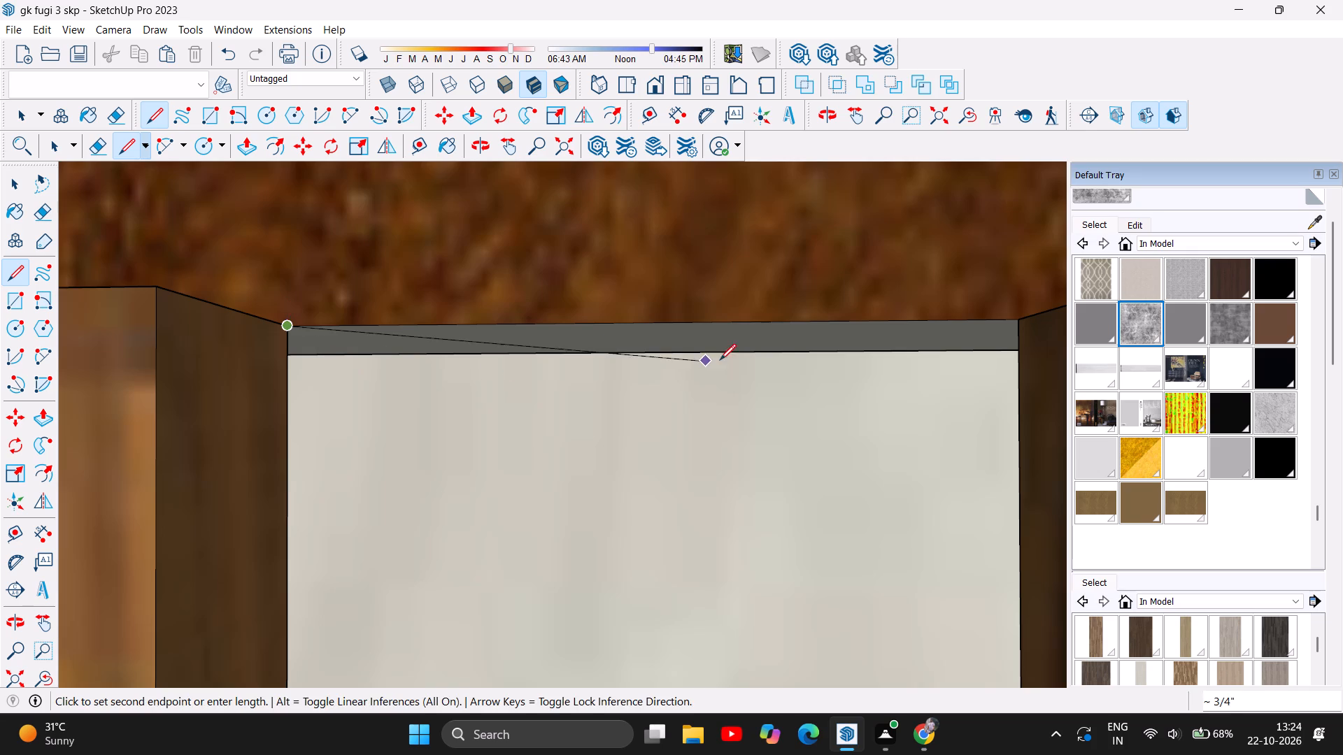
left_click(1012, 324)
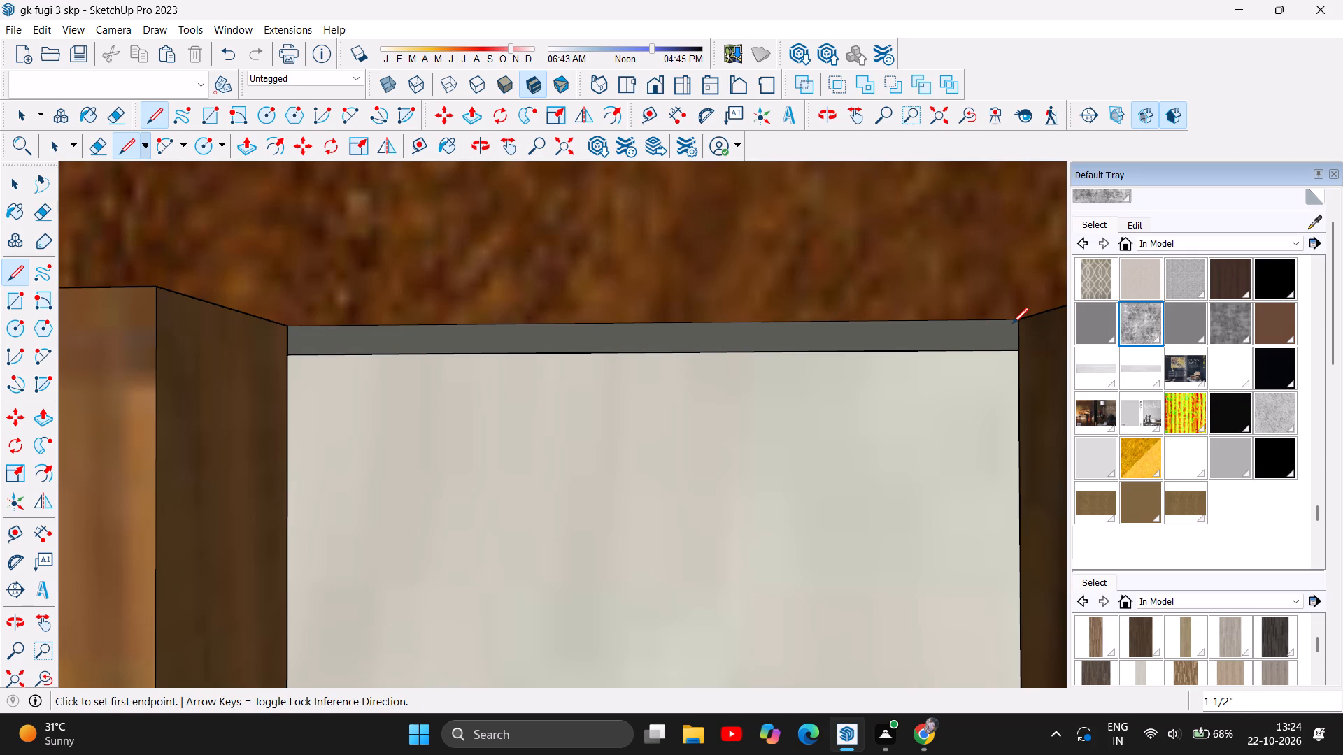
left_click(287, 353)
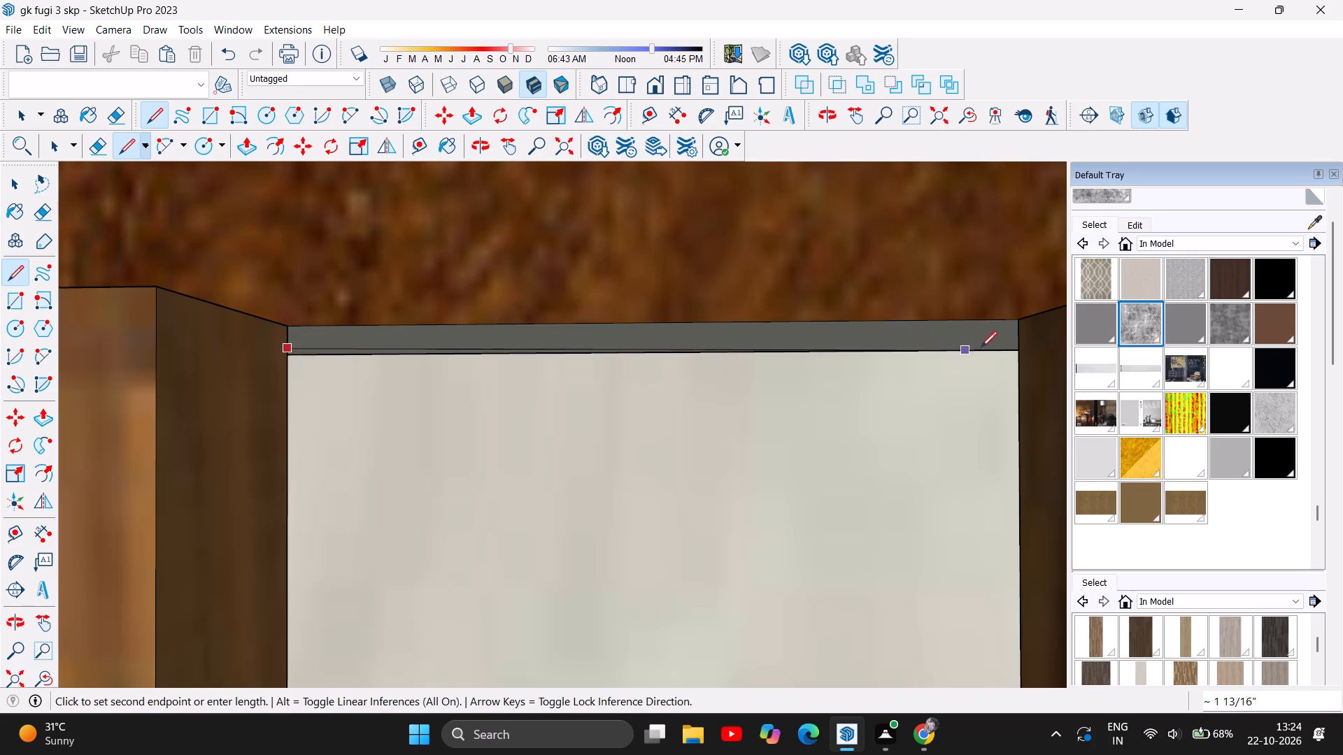
left_click(1016, 345)
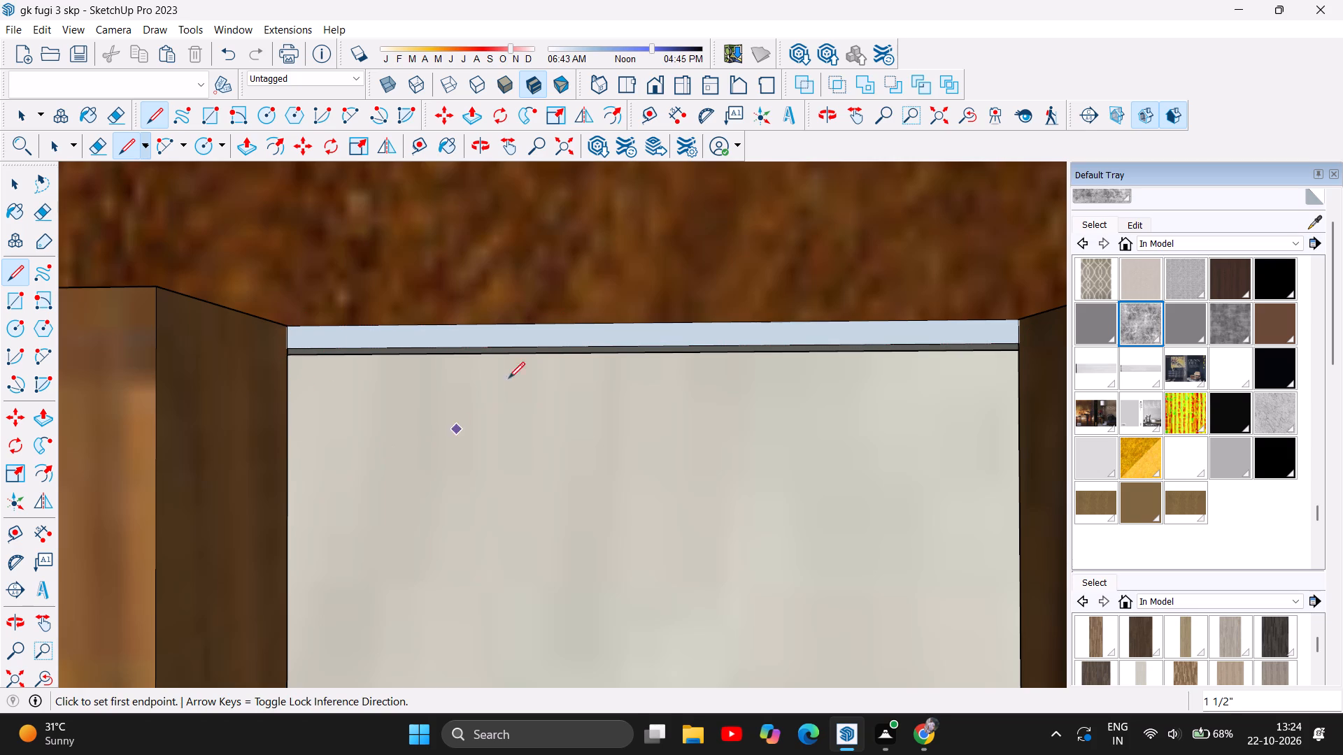
Draw another line about 1 1/2" long across the same gap, just below the dark strip at its top.
scroll(566, 308, "down", 5)
scroll(611, 422, "down", 6)
scroll(555, 461, "up", 7)
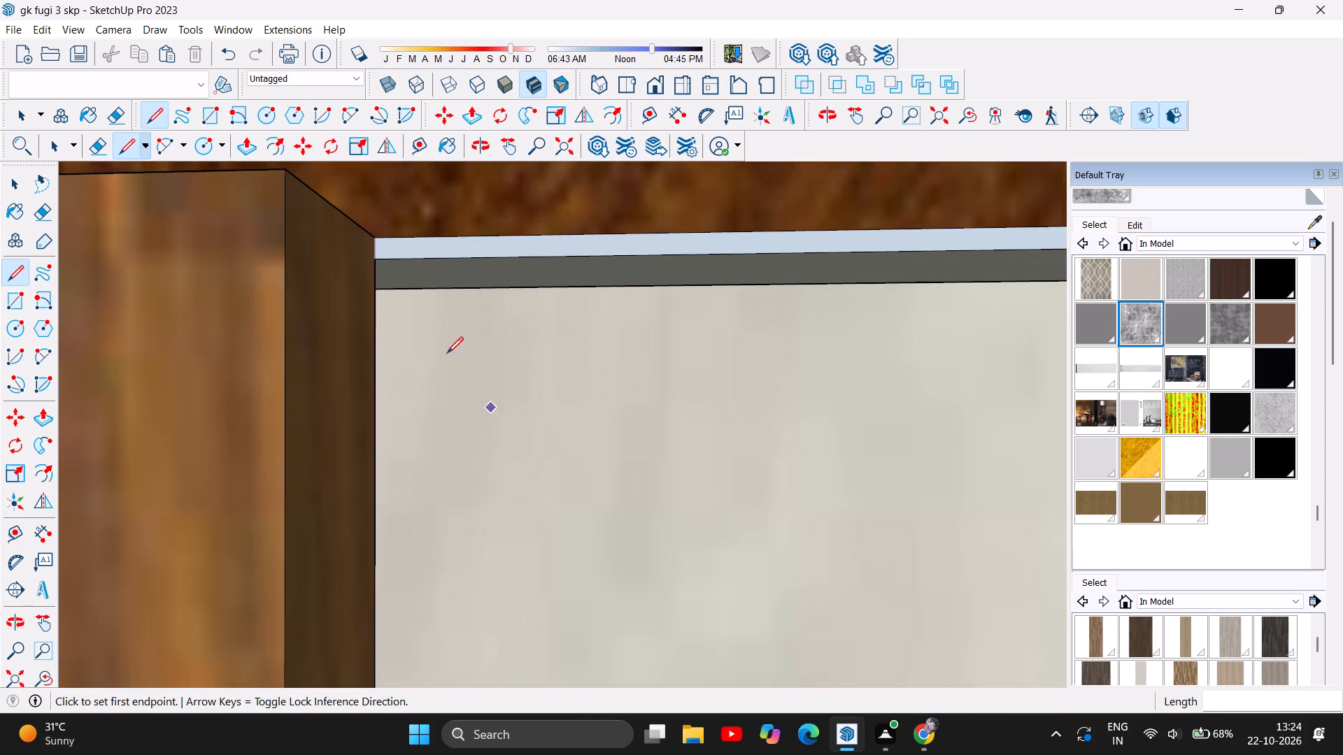
scroll(427, 315, "up", 4)
left_click(331, 282)
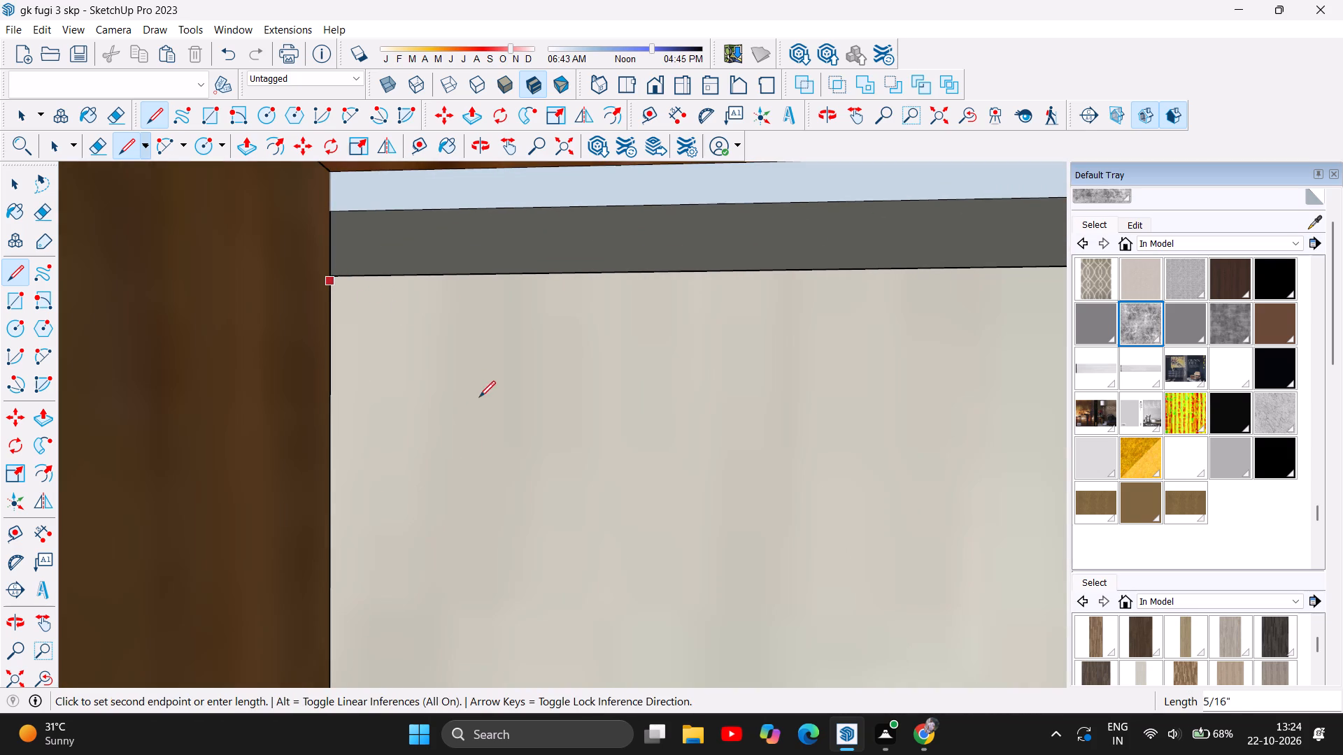
scroll(471, 402, "down", 6)
scroll(406, 357, "down", 6)
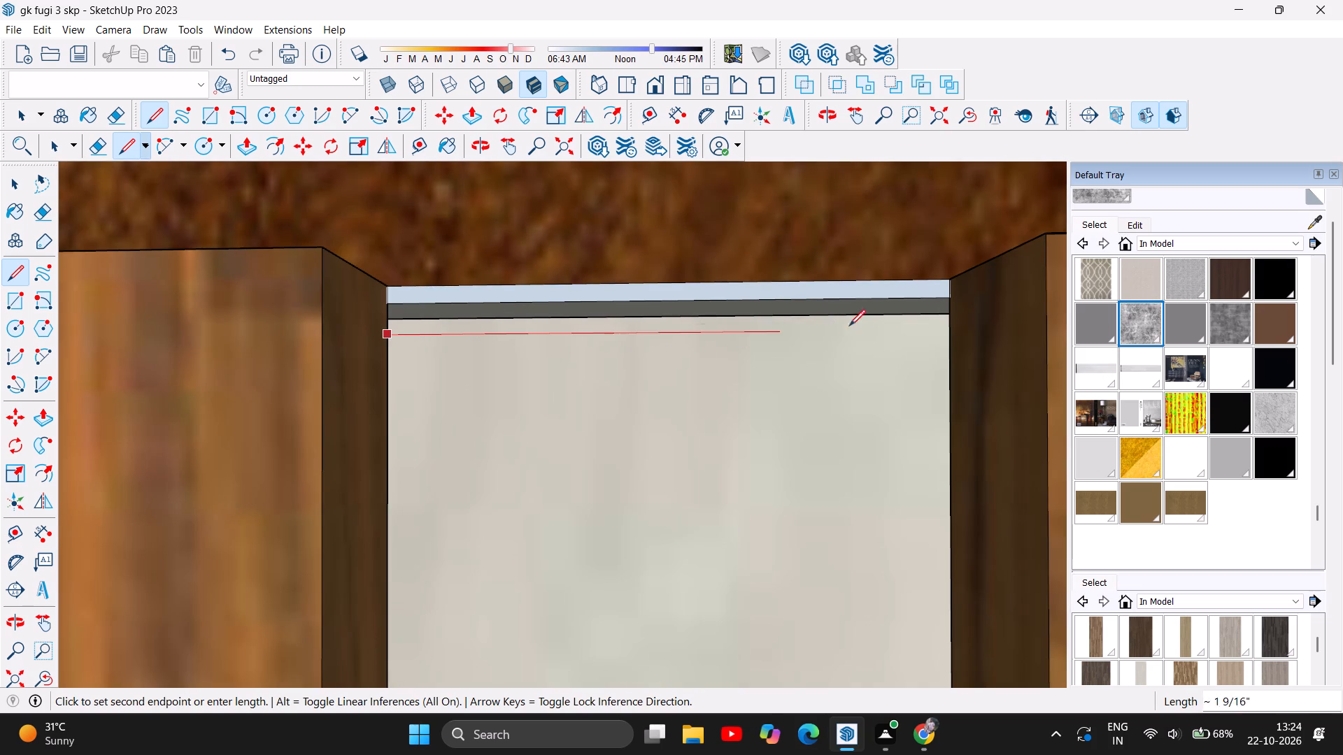
left_click(947, 329)
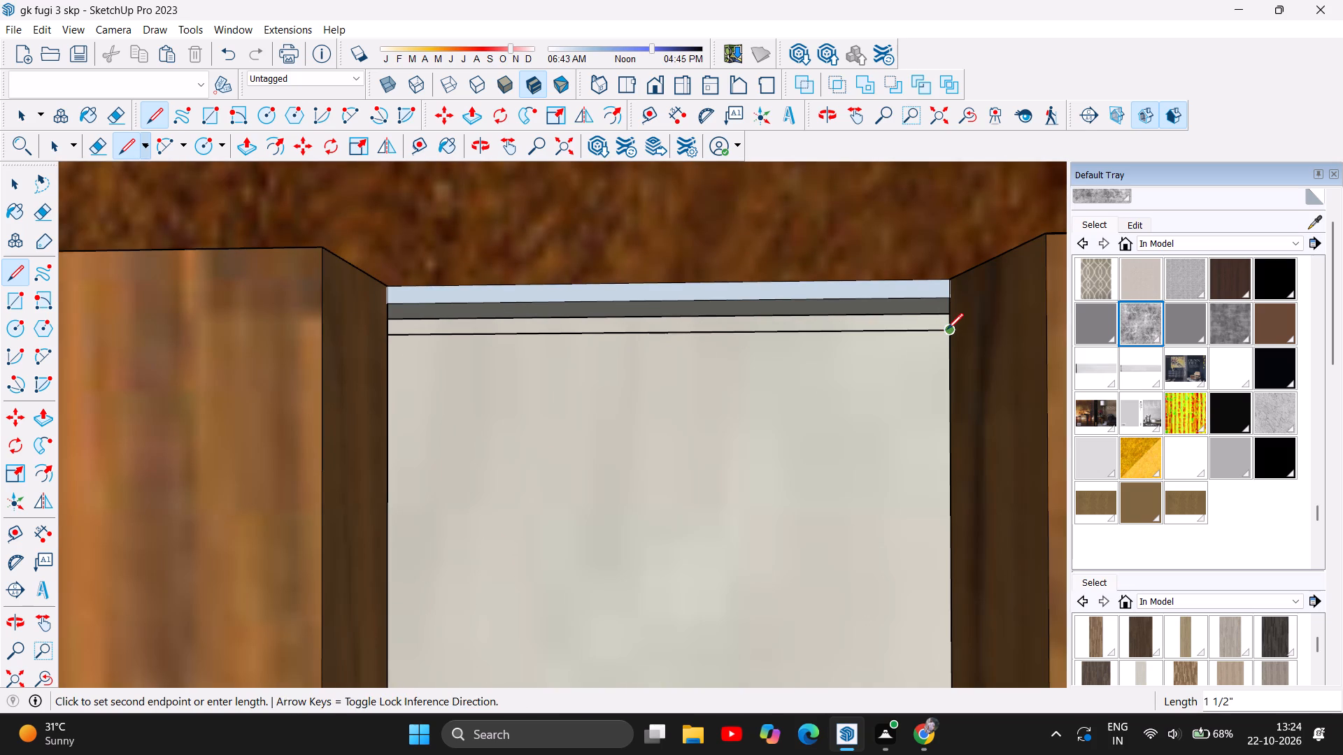
Undo the lines drawn across the top of the last short-slat gap beside the shelves.
key("ctrl+z")
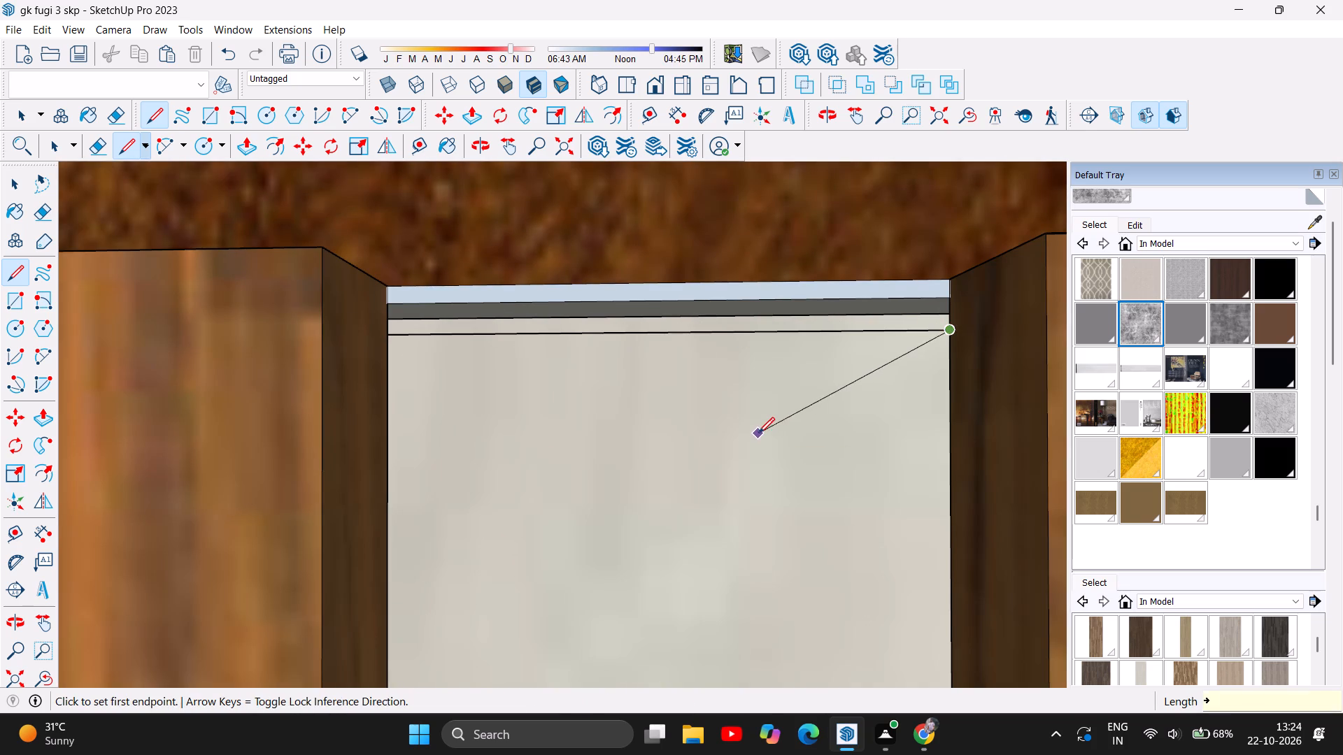
key("ctrl+z")
key("ctrl+z")
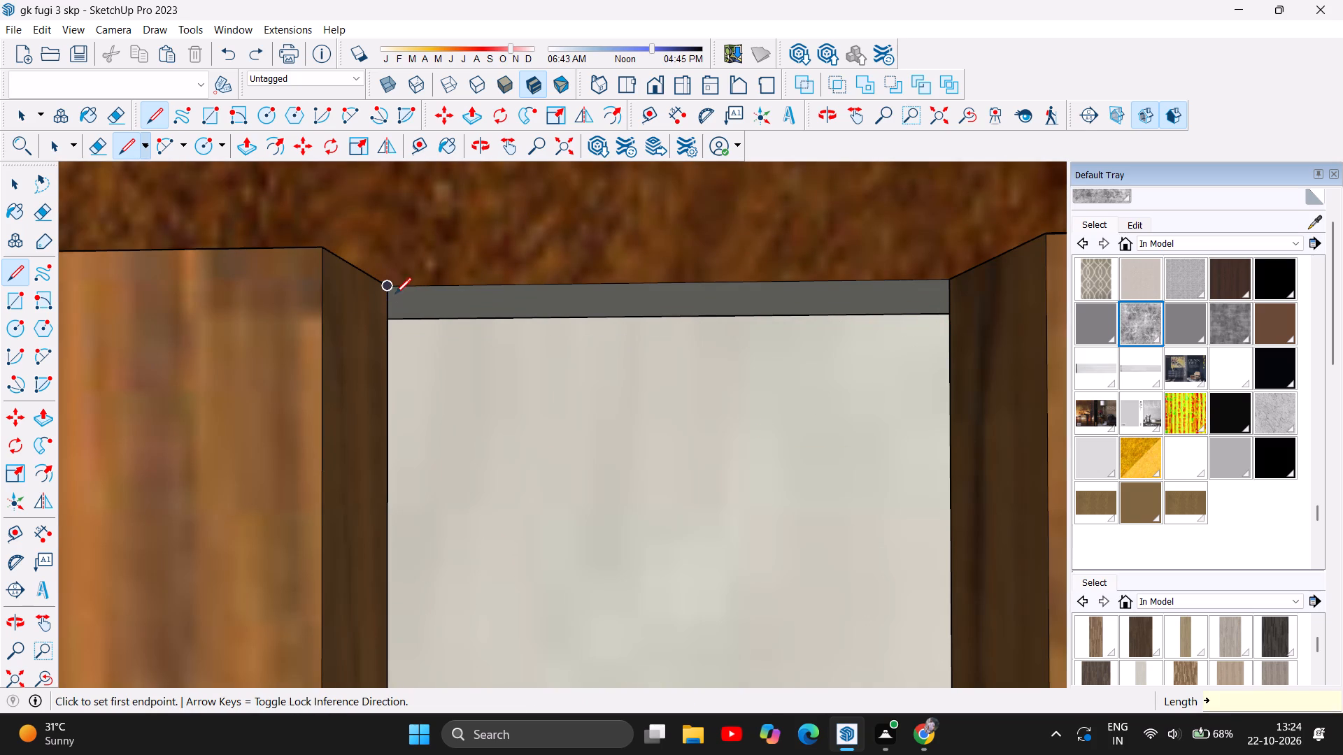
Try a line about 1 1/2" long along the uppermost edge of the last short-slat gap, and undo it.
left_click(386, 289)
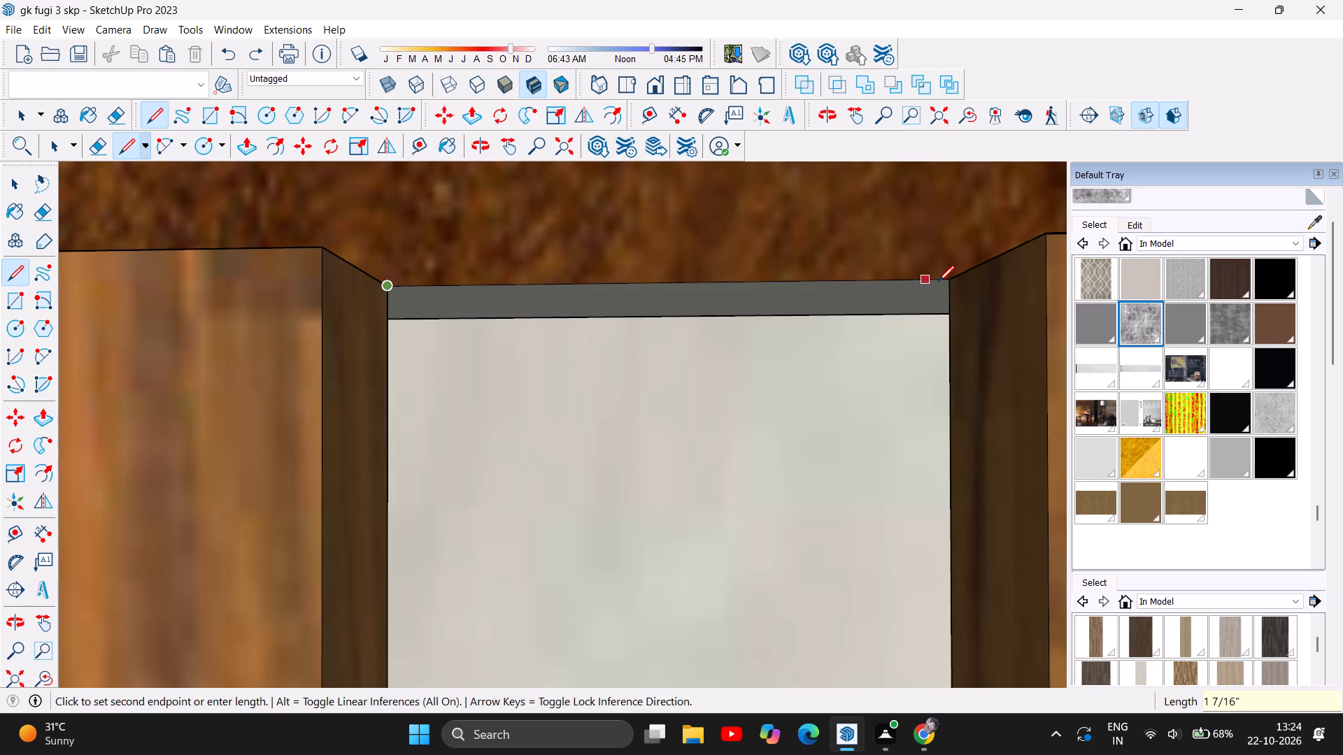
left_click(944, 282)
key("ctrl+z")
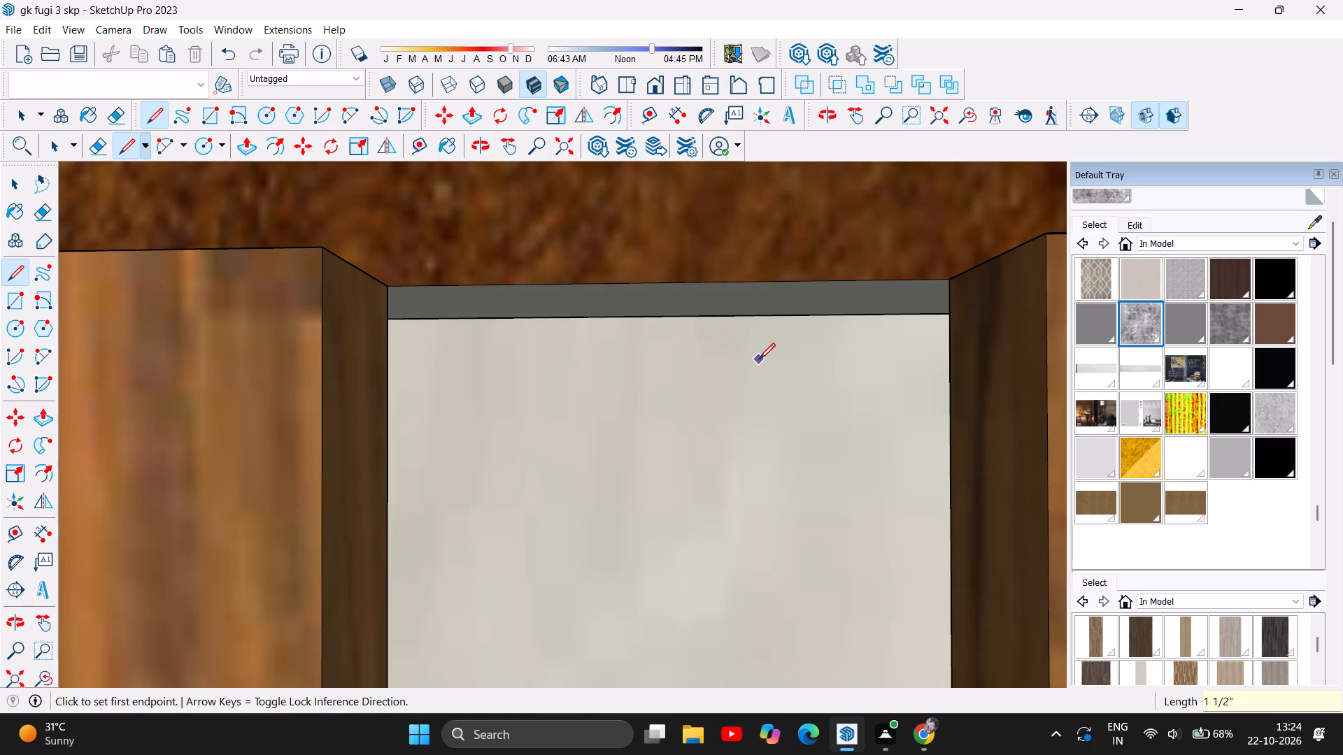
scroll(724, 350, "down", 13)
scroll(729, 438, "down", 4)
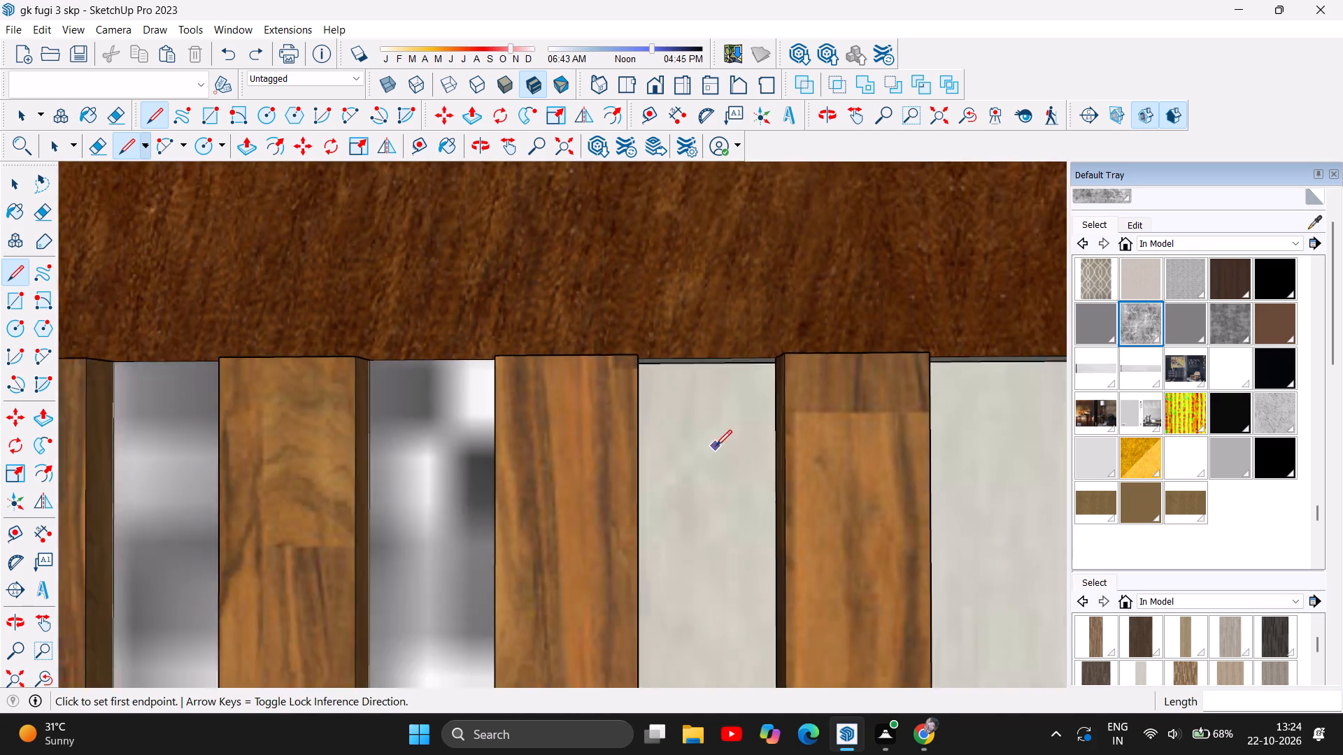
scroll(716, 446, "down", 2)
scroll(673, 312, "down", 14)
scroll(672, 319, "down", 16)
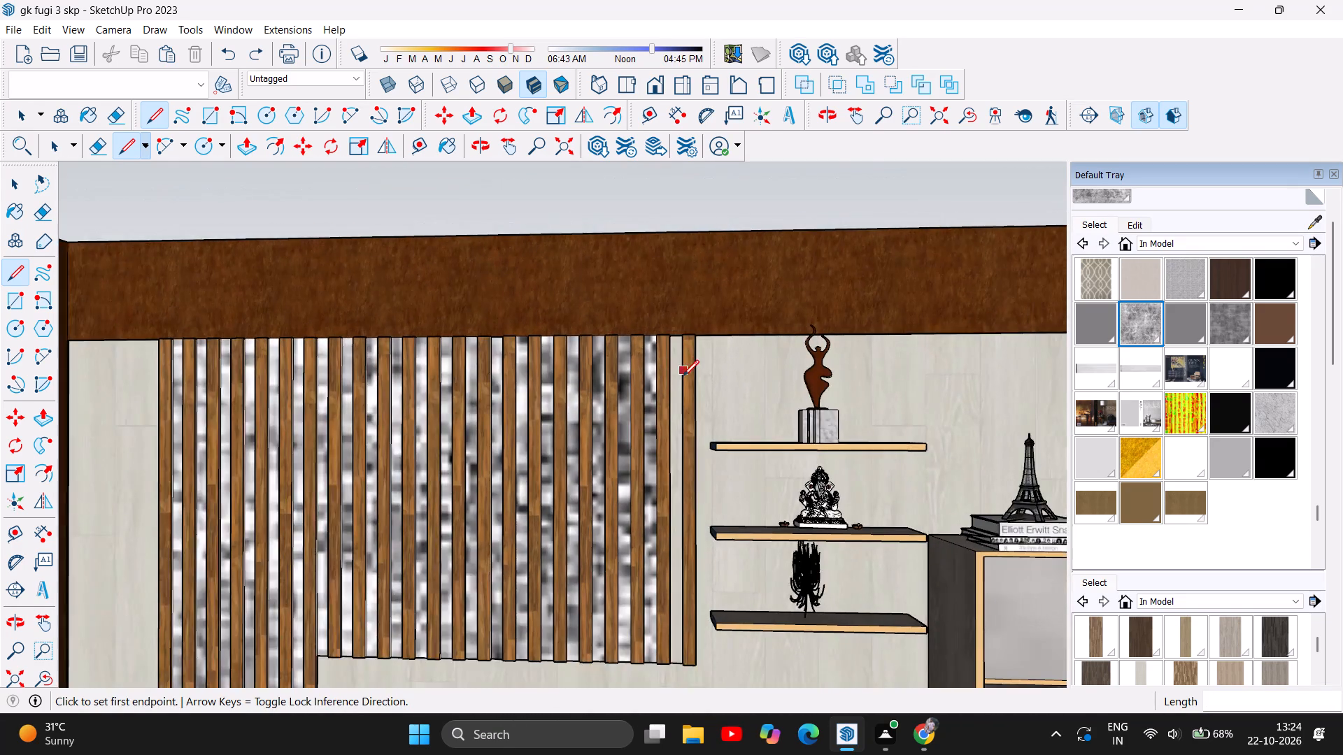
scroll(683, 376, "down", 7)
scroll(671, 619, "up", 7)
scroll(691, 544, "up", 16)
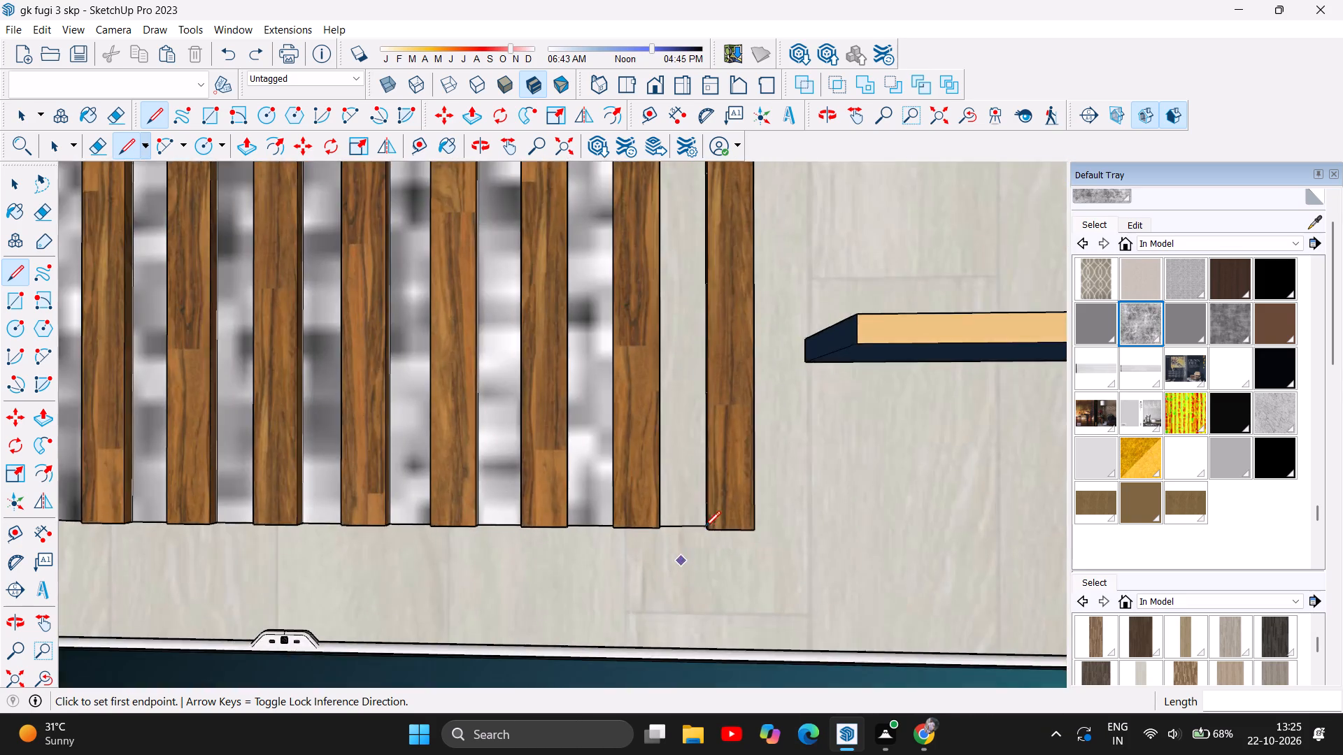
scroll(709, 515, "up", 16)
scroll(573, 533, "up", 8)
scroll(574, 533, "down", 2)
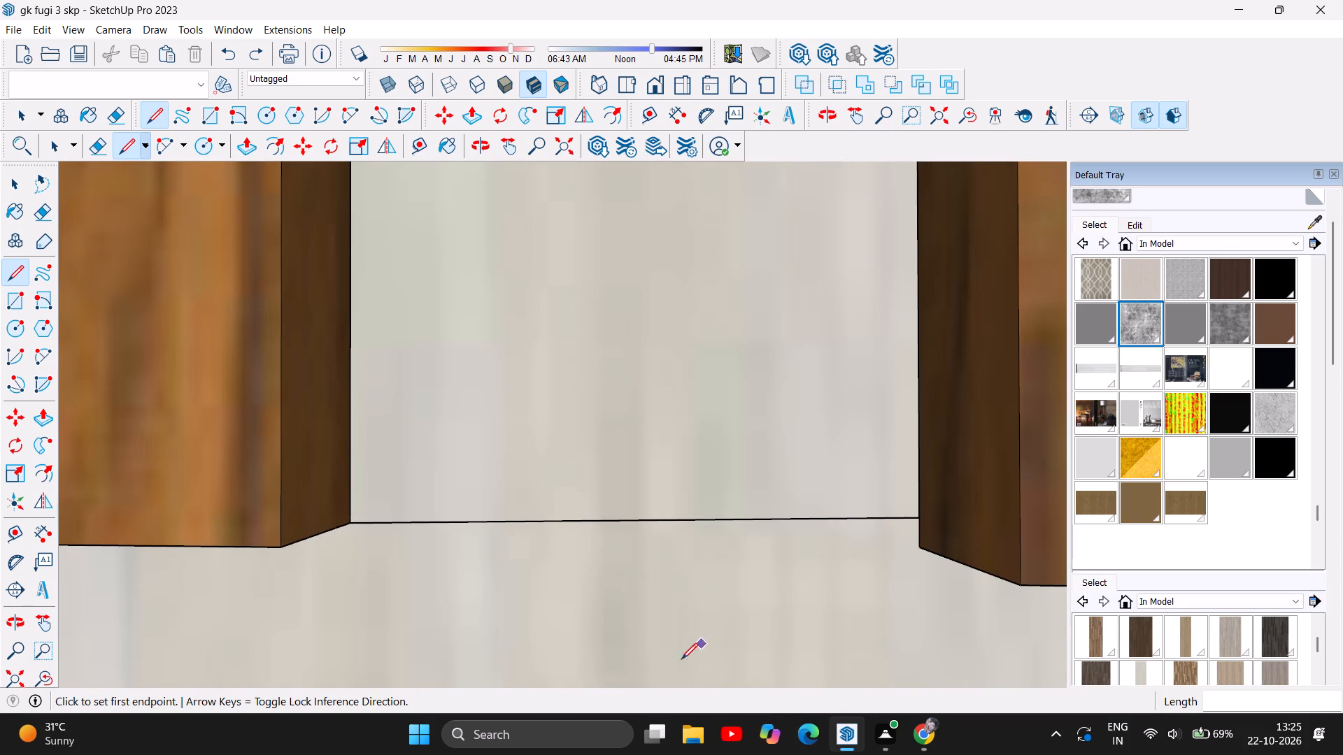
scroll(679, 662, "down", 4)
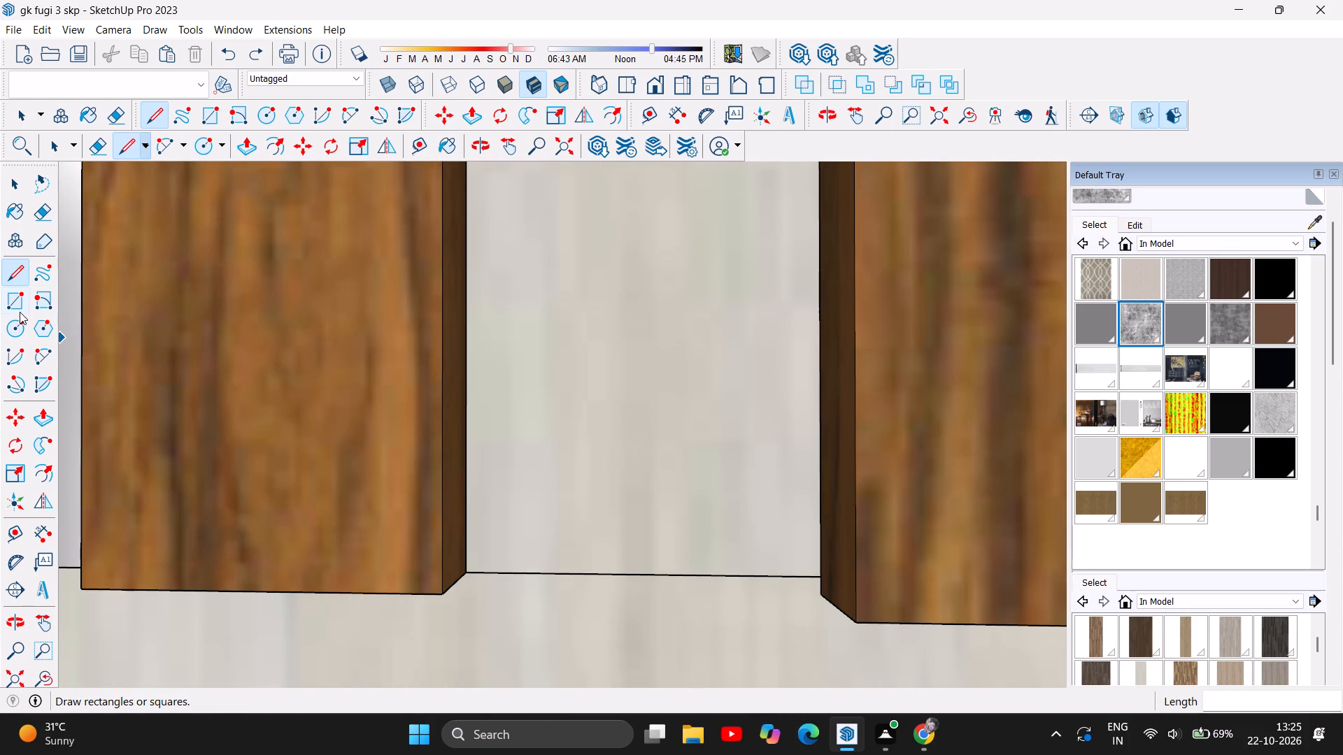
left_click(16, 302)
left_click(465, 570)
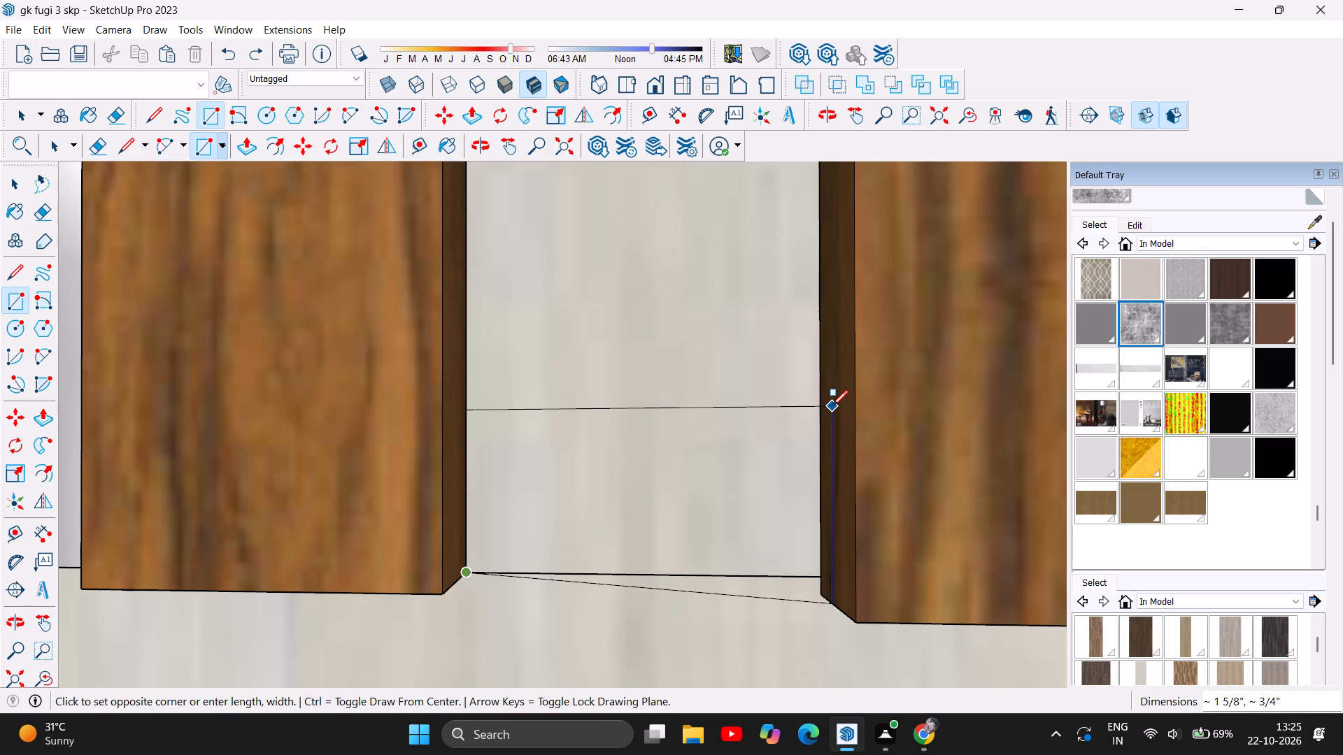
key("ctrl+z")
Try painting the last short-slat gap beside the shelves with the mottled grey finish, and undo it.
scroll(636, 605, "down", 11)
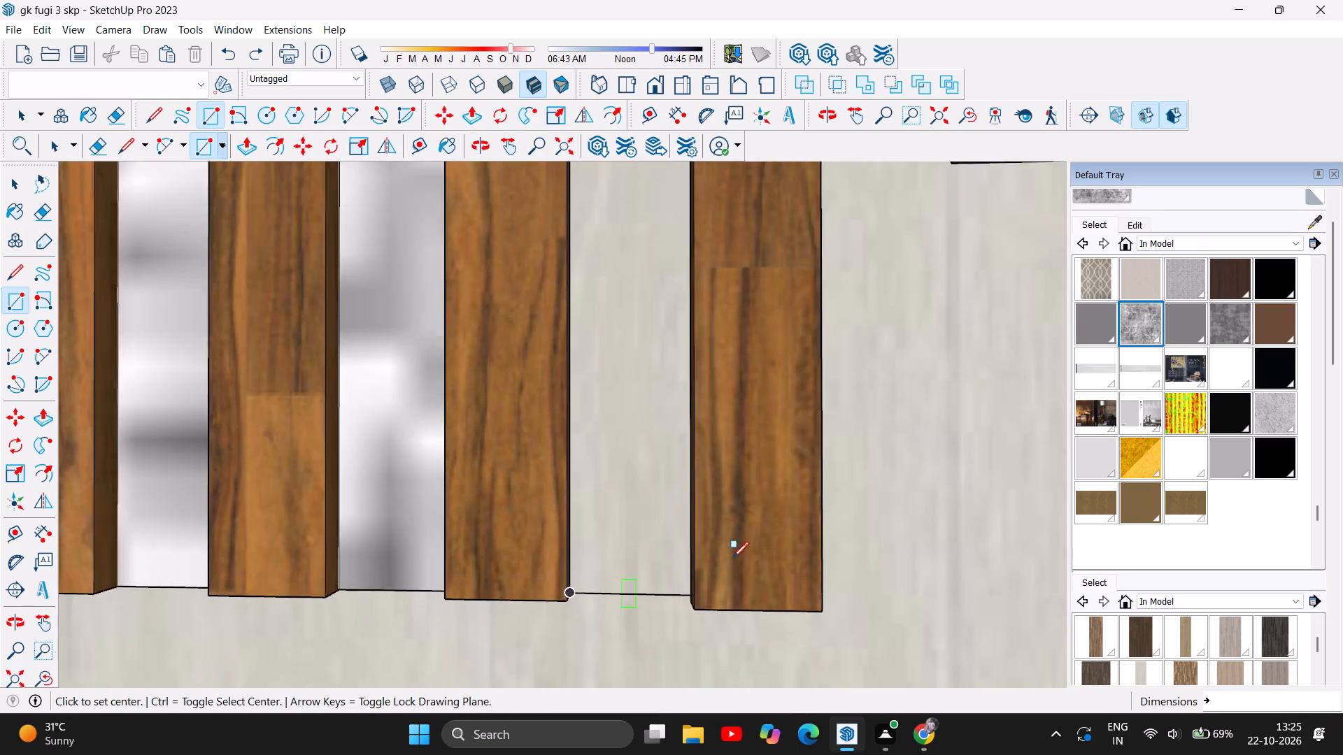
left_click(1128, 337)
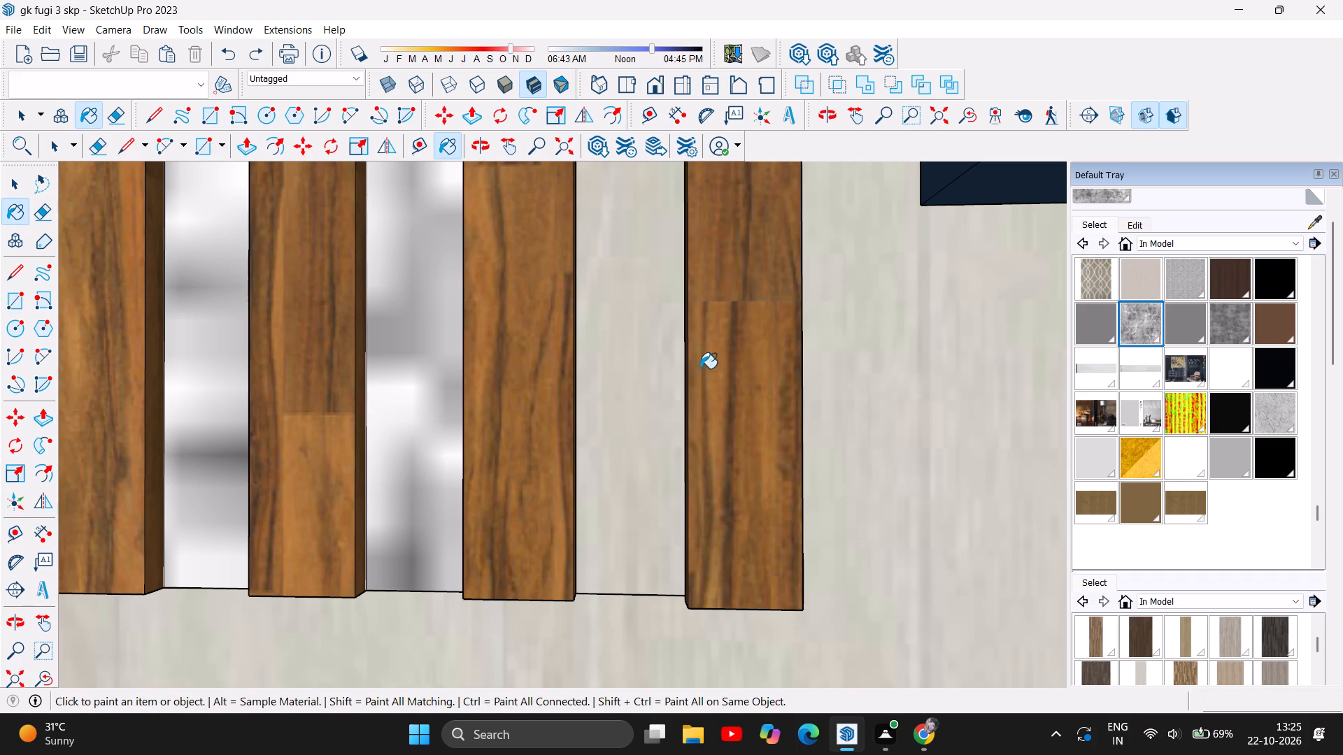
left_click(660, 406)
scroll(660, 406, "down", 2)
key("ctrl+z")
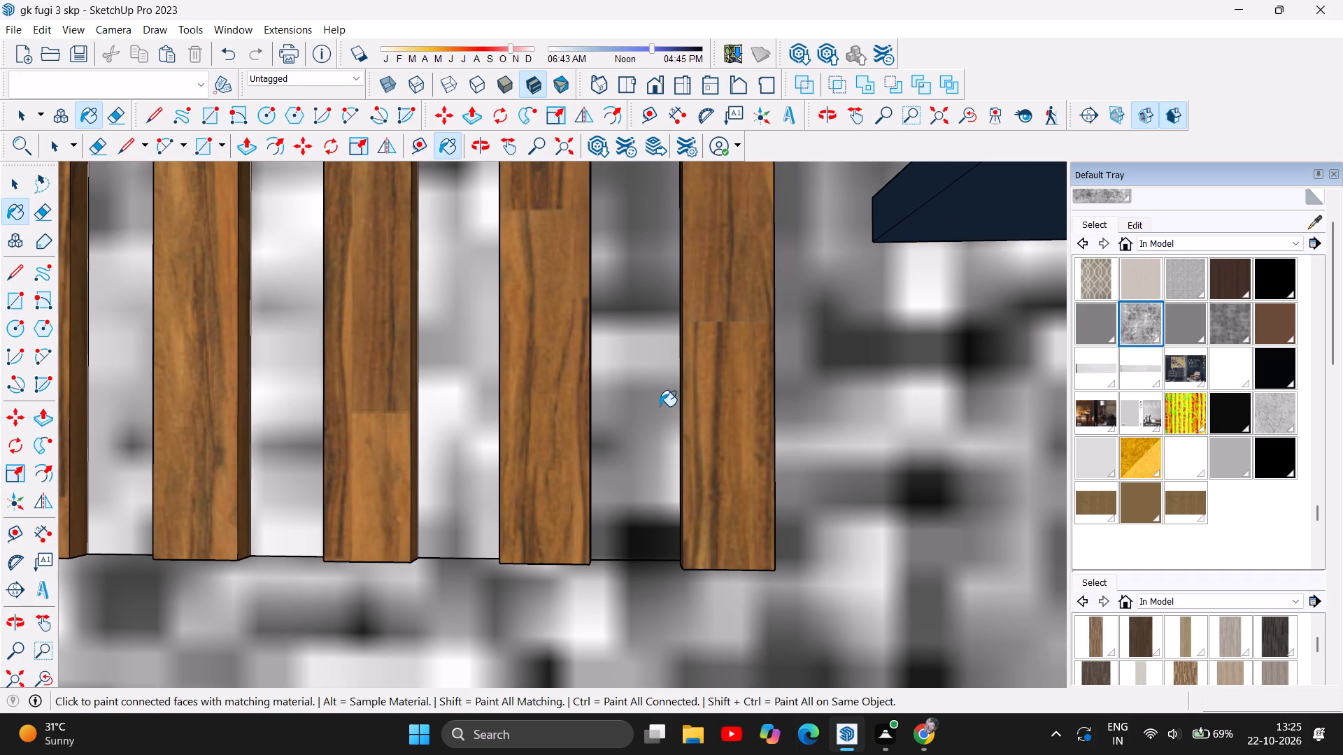
Examine the slatted panel and the whole TV wall, comparing the finishes in the gaps between slats.
scroll(684, 445, "down", 5)
scroll(775, 528, "down", 13)
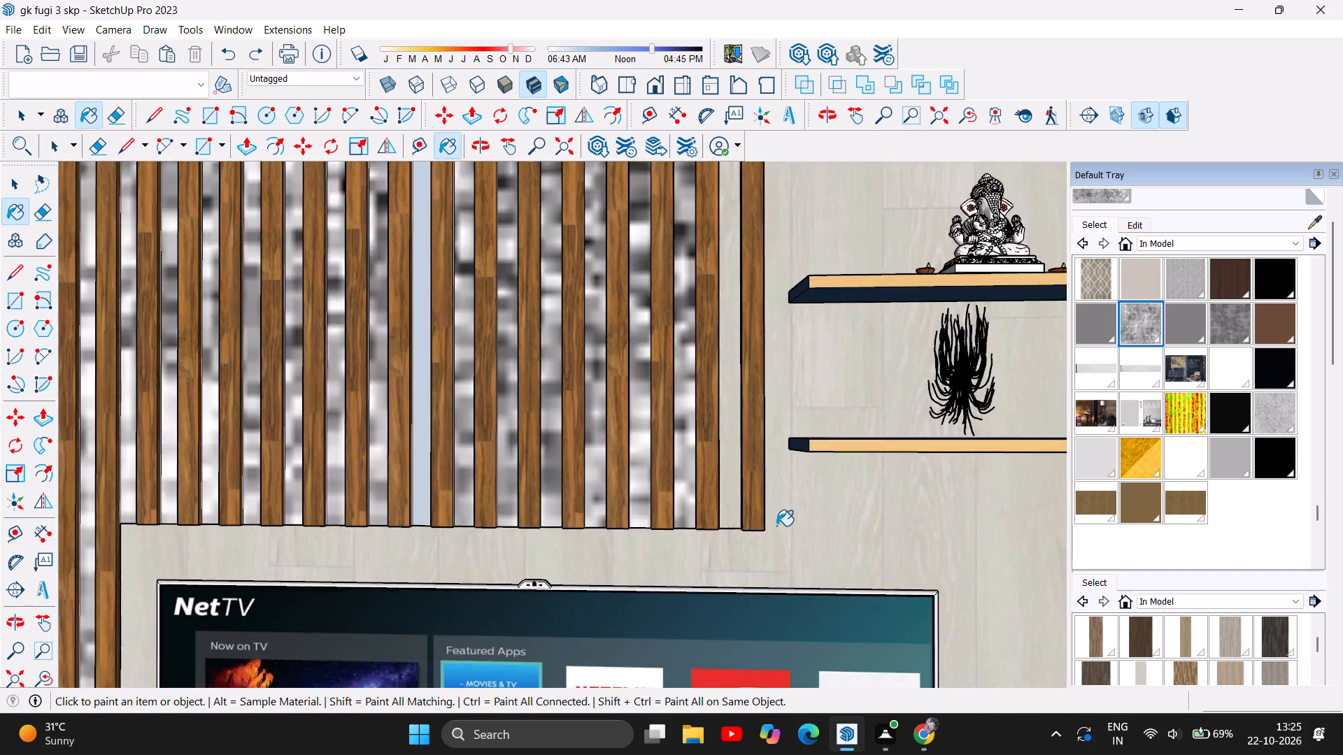
scroll(776, 526, "down", 11)
scroll(860, 484, "down", 4)
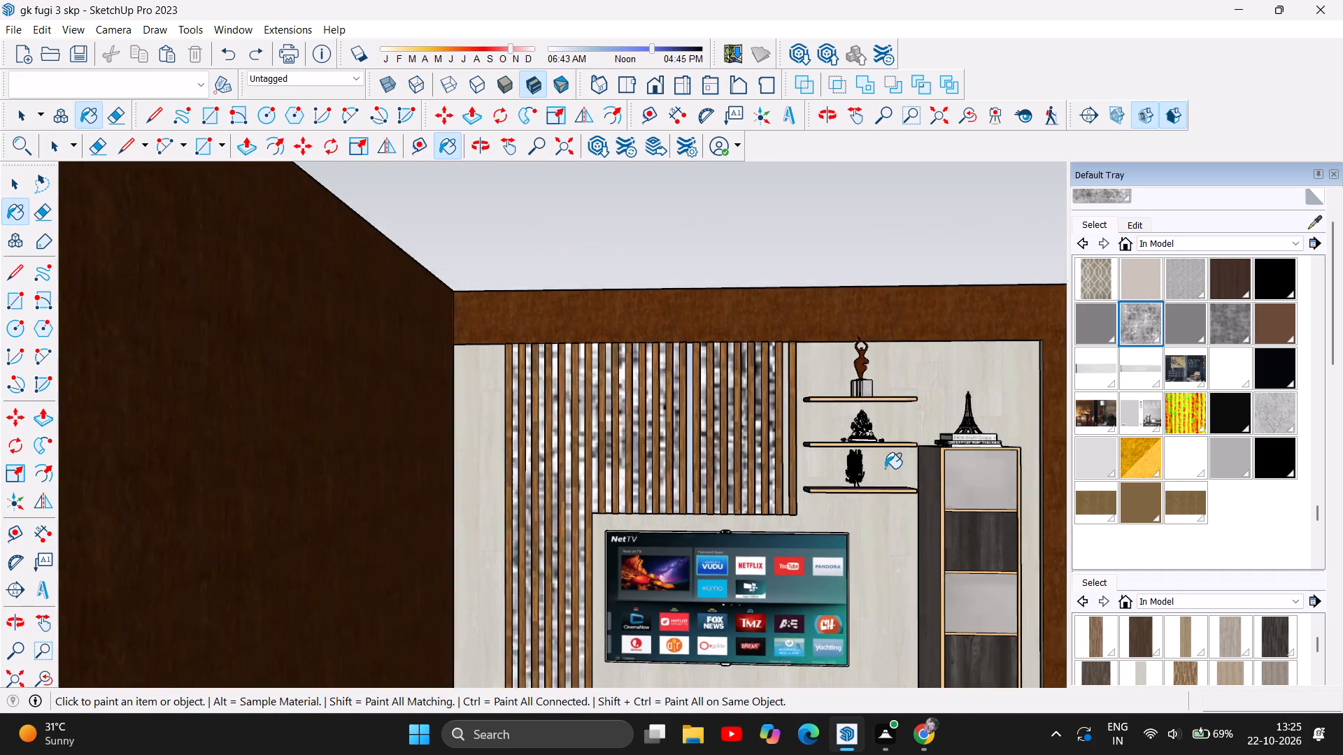
scroll(885, 468, "down", 3)
scroll(886, 544, "up", 3)
scroll(810, 614, "up", 1)
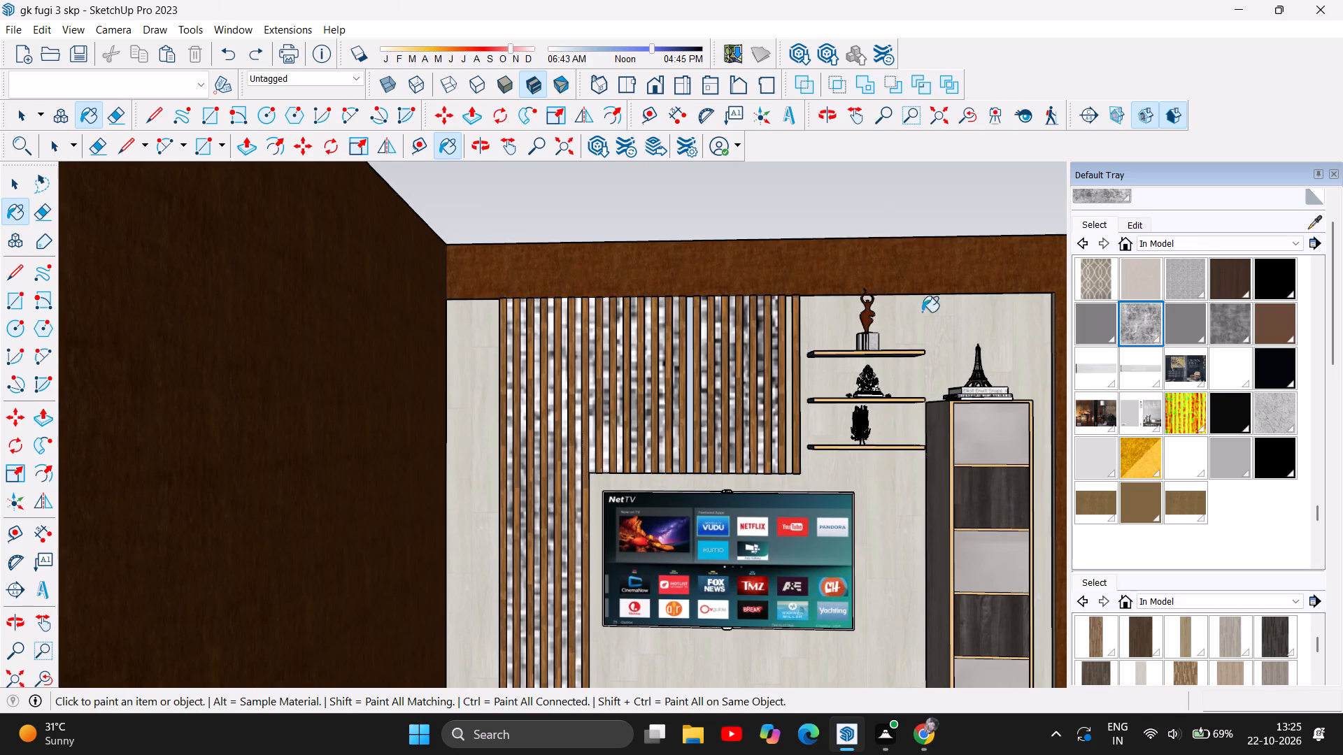
scroll(713, 440, "down", 4)
scroll(778, 411, "down", 5)
scroll(693, 591, "up", 6)
scroll(483, 609, "up", 3)
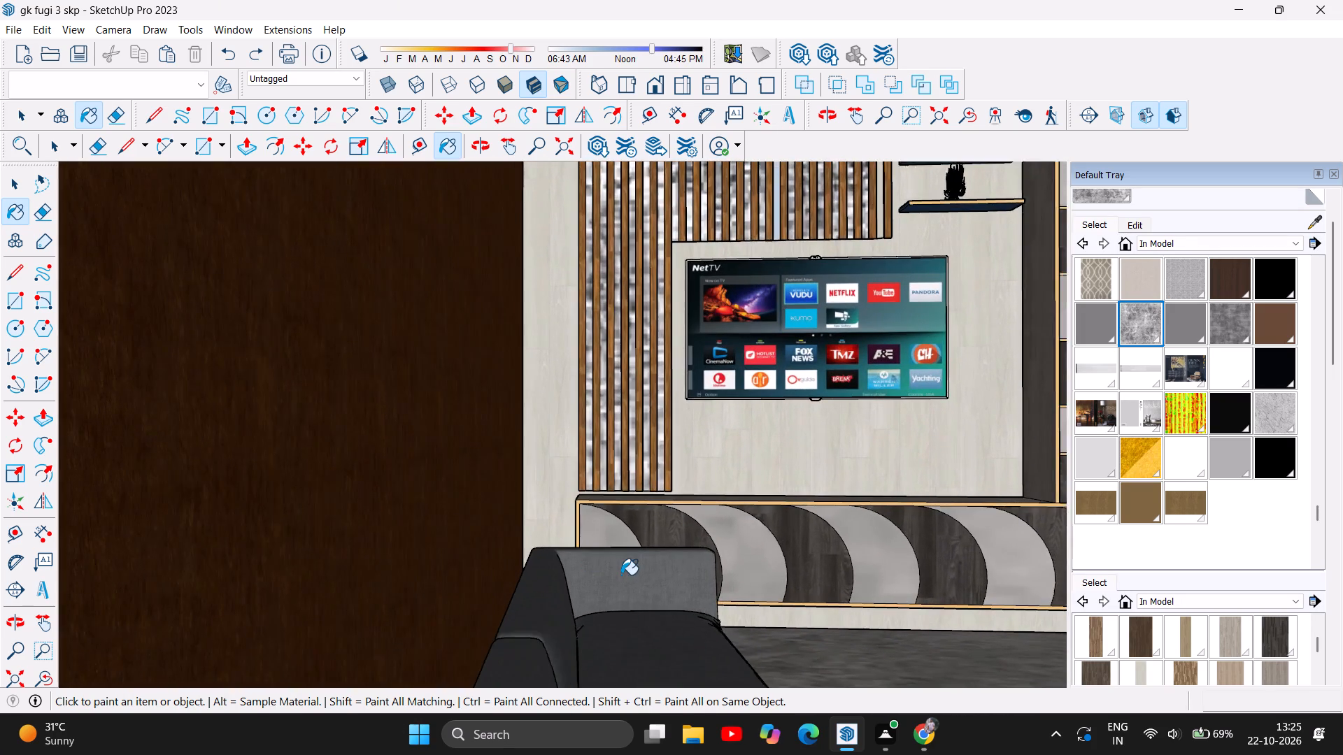
scroll(621, 575, "up", 2)
scroll(589, 533, "down", 5)
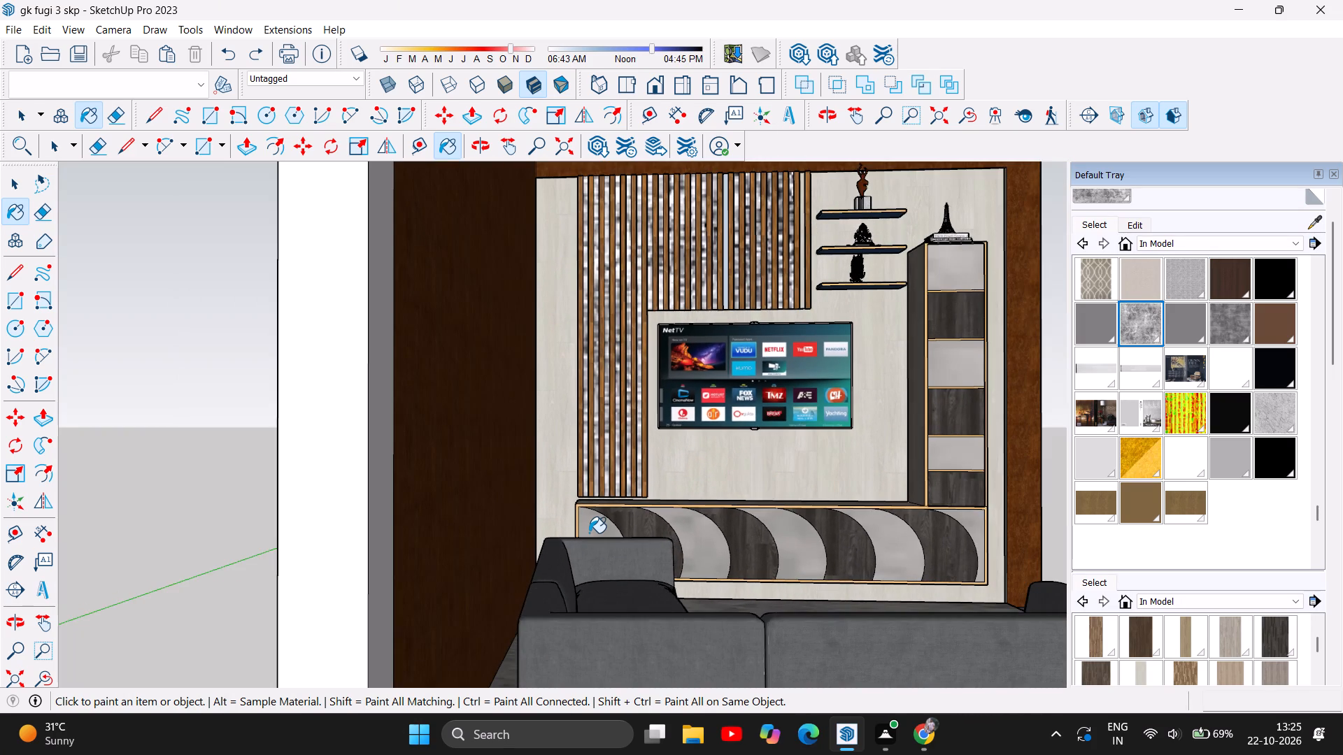
scroll(589, 540, "down", 1)
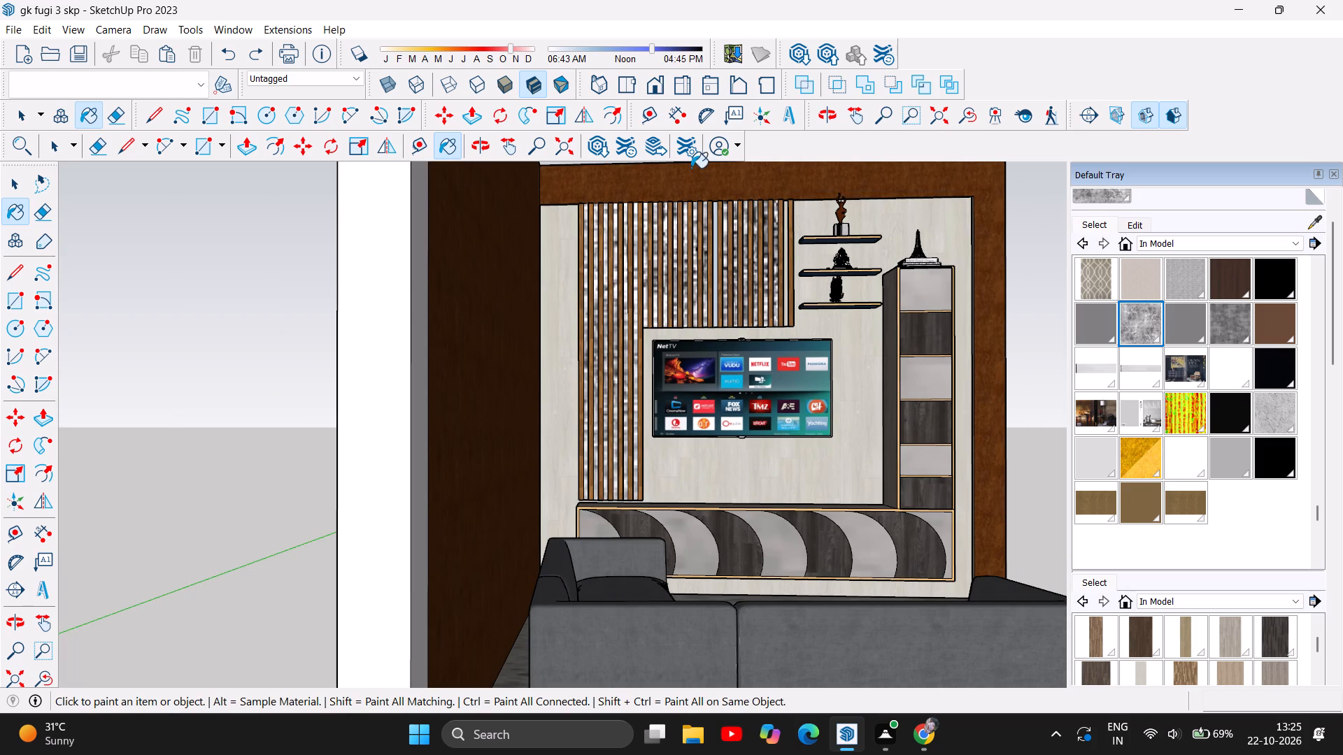
Open the group behind the last short-slat gap, select the wall face there to check its extent, and leave the group.
left_click(14, 183)
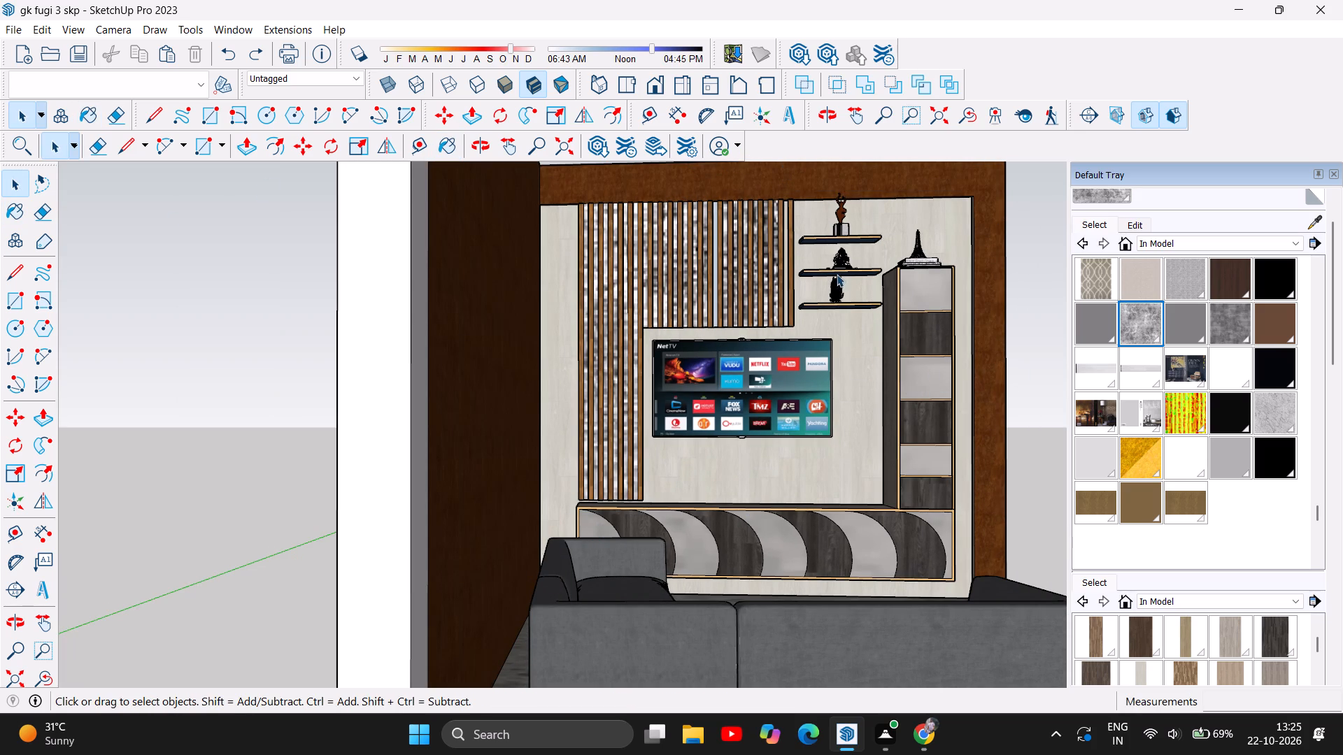
scroll(809, 231, "up", 2)
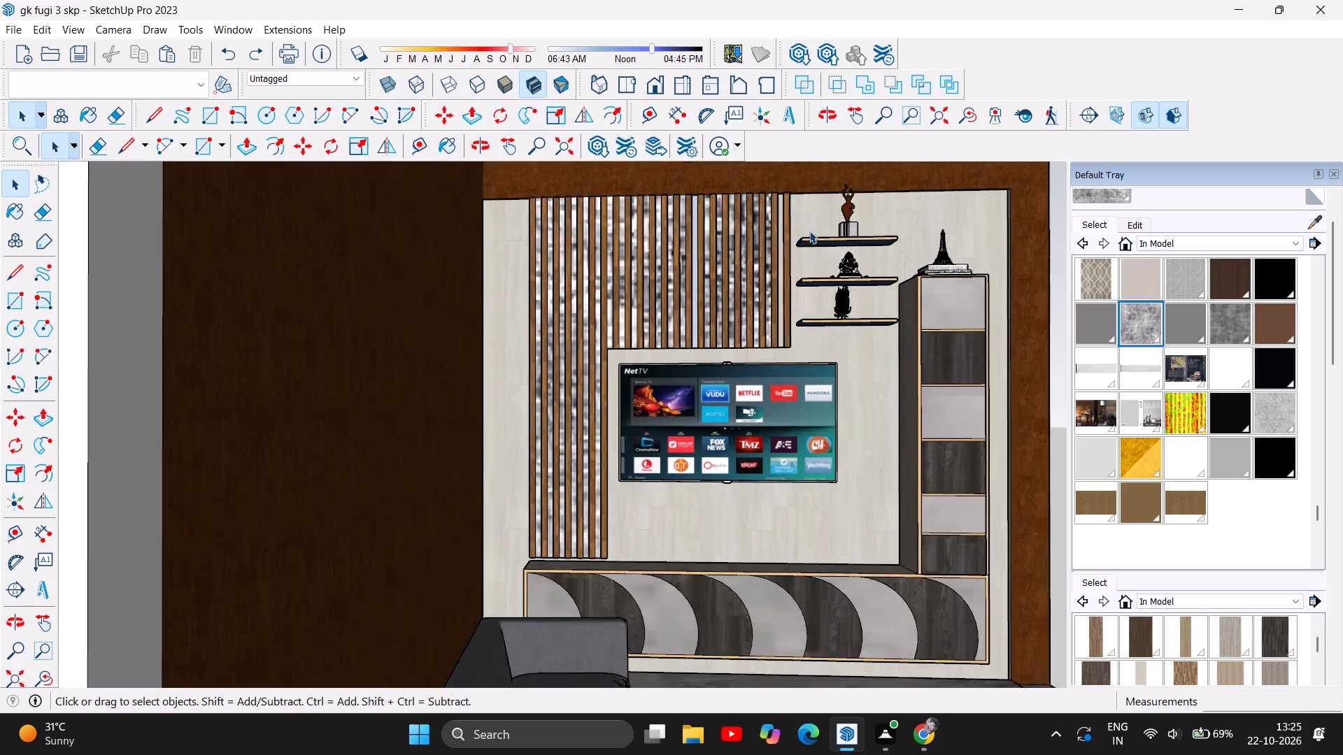
scroll(809, 231, "up", 6)
scroll(769, 342, "up", 5)
scroll(782, 436, "up", 6)
scroll(757, 444, "down", 1)
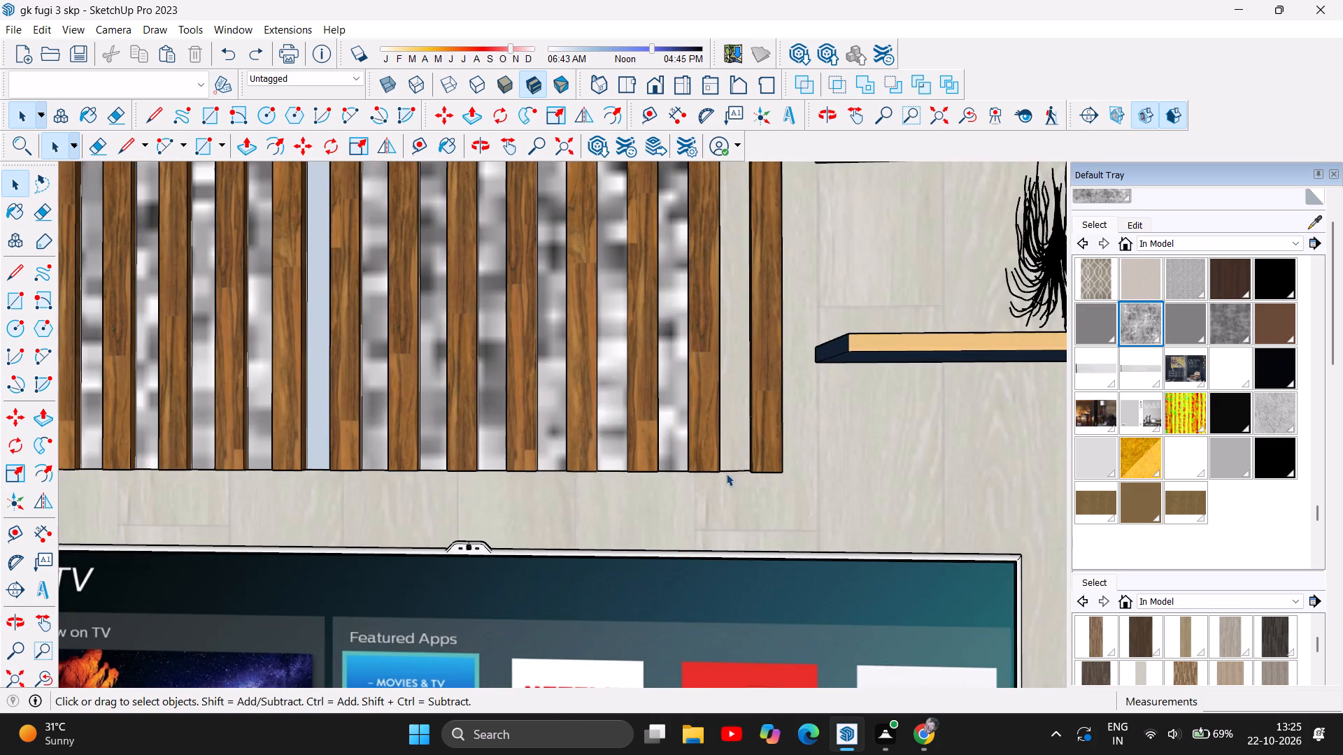
double_click(732, 468)
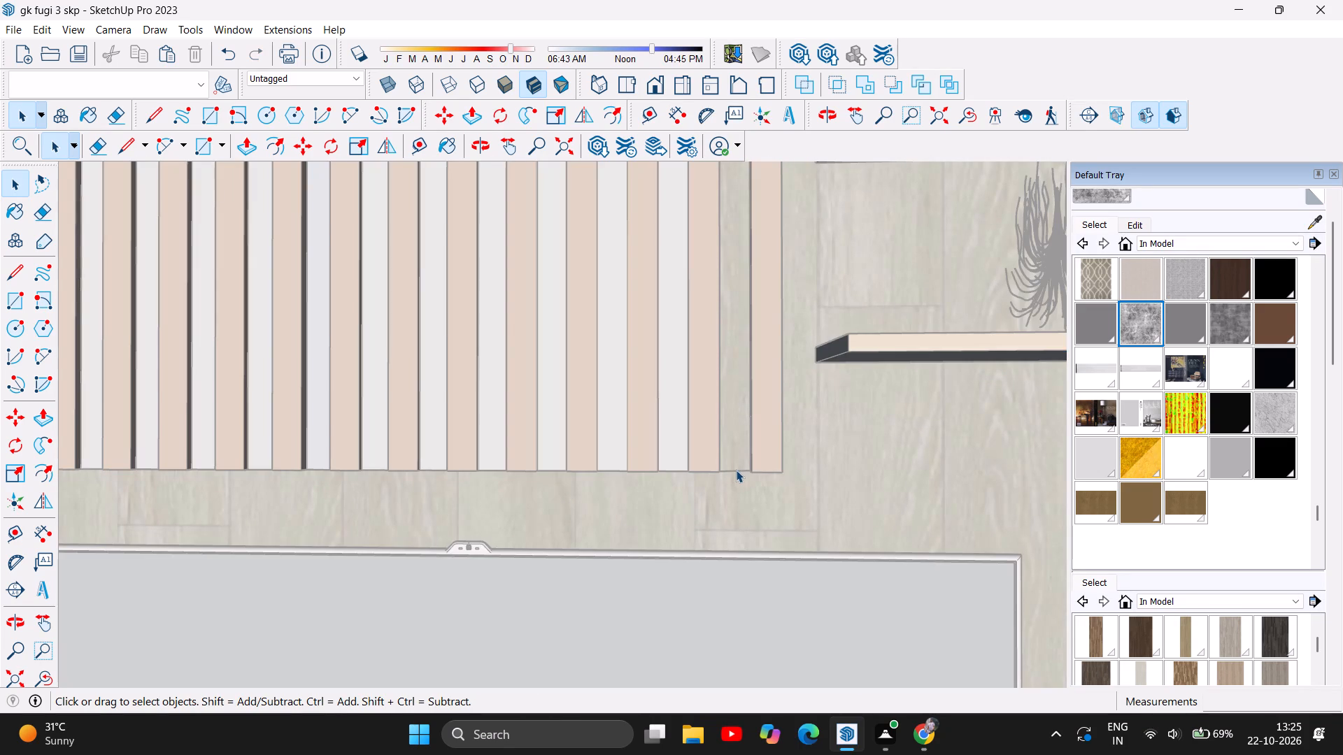
left_click(736, 470)
left_click(737, 470)
scroll(726, 478, "down", 6)
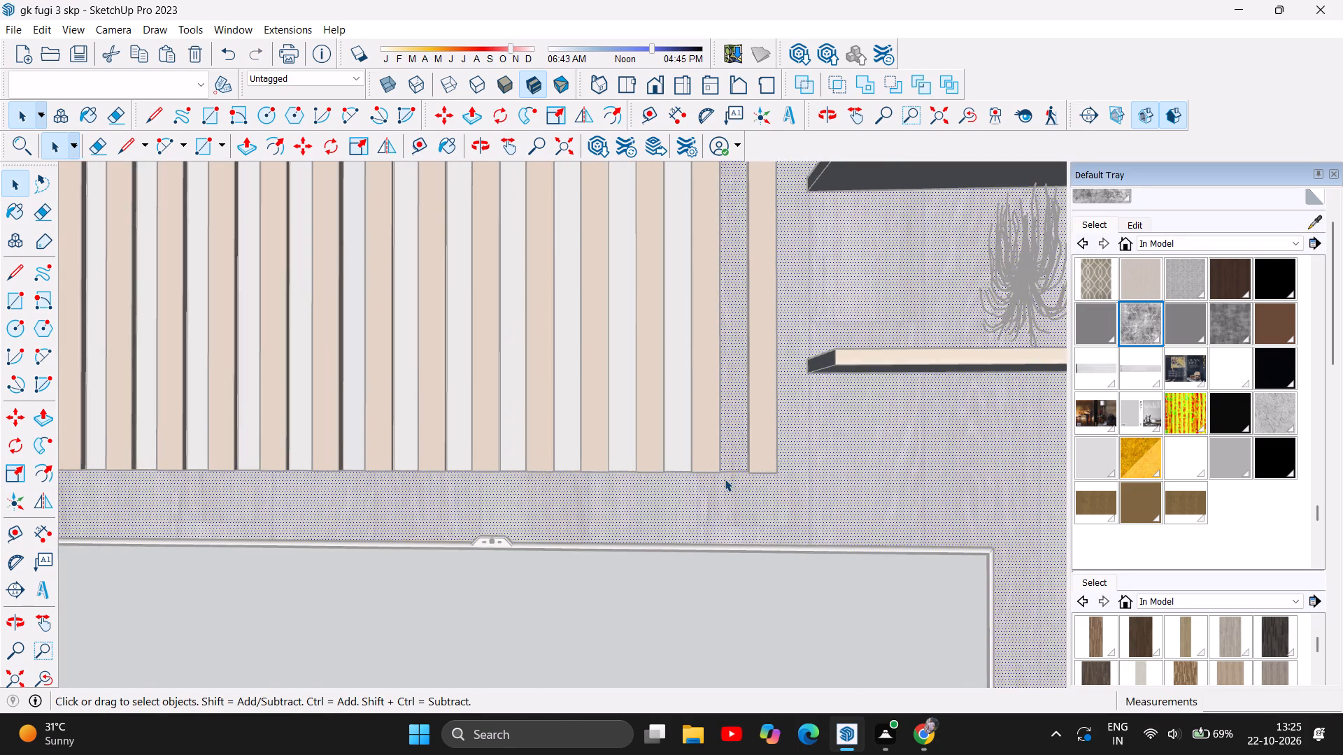
scroll(707, 490, "down", 7)
scroll(553, 526, "down", 7)
scroll(559, 513, "down", 19)
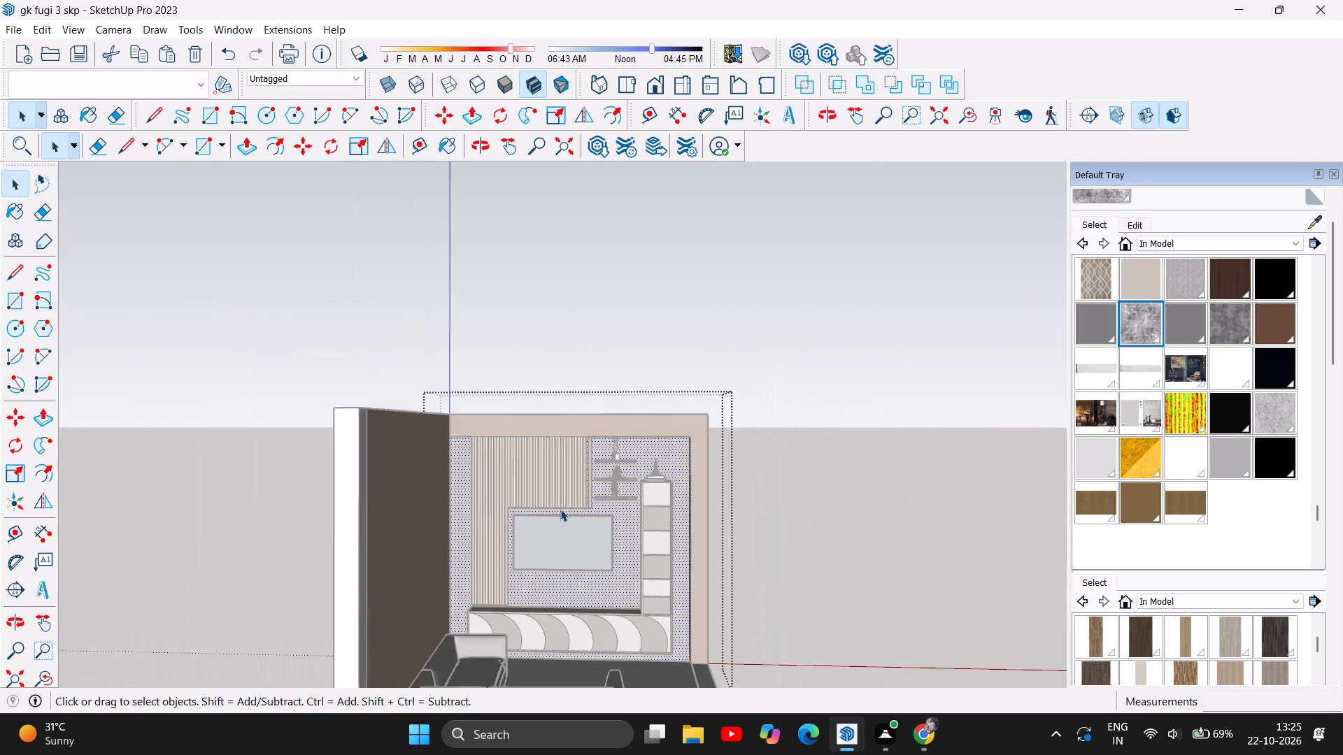
scroll(560, 509, "down", 2)
left_click(841, 489)
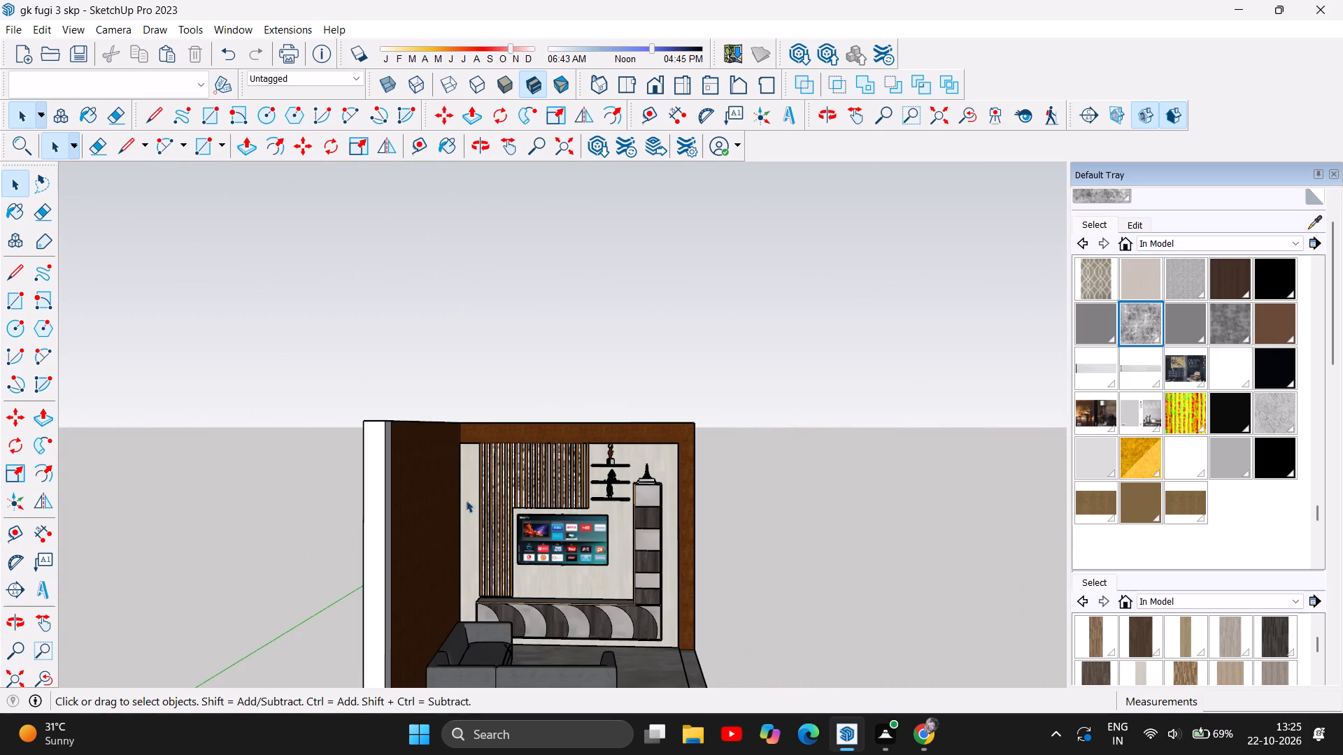
Delete the line that closes the bottom of the last short-slat gap beside the shelves.
scroll(543, 478, "up", 7)
scroll(571, 610, "up", 7)
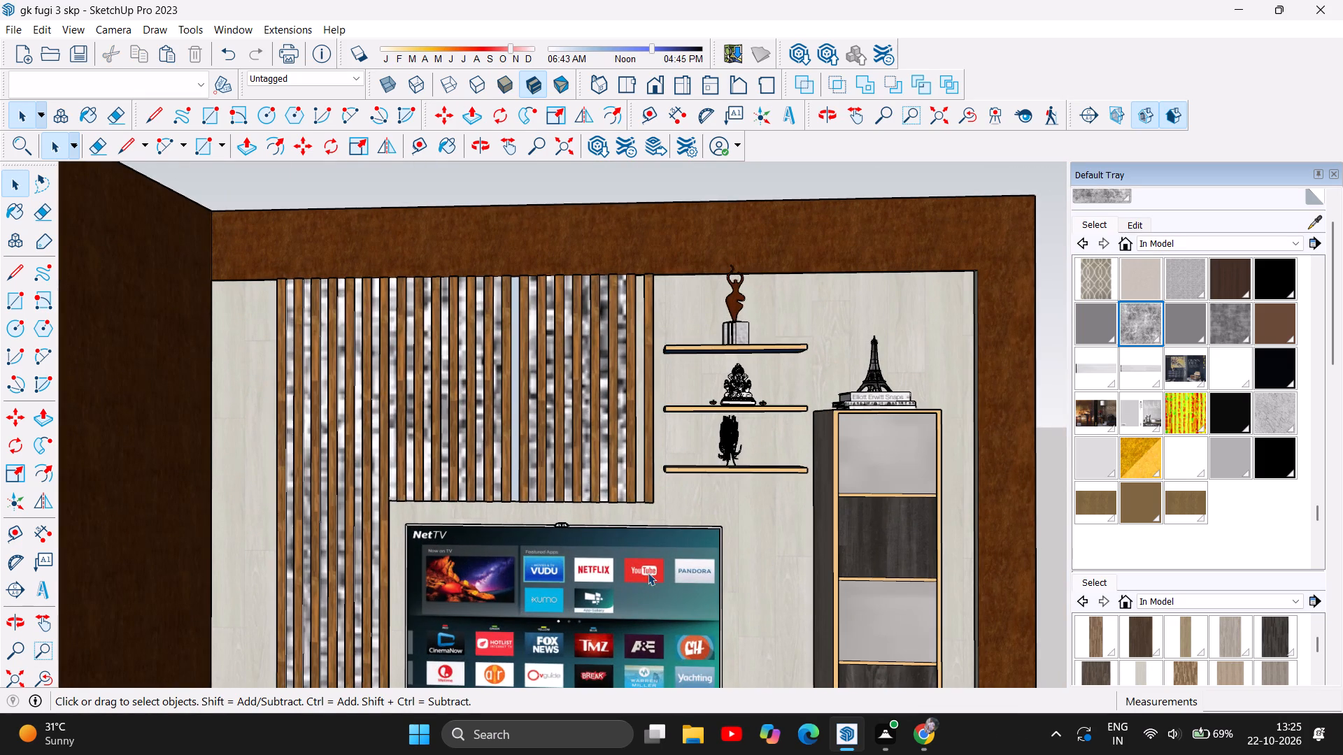
scroll(648, 573, "up", 2)
scroll(648, 482, "up", 19)
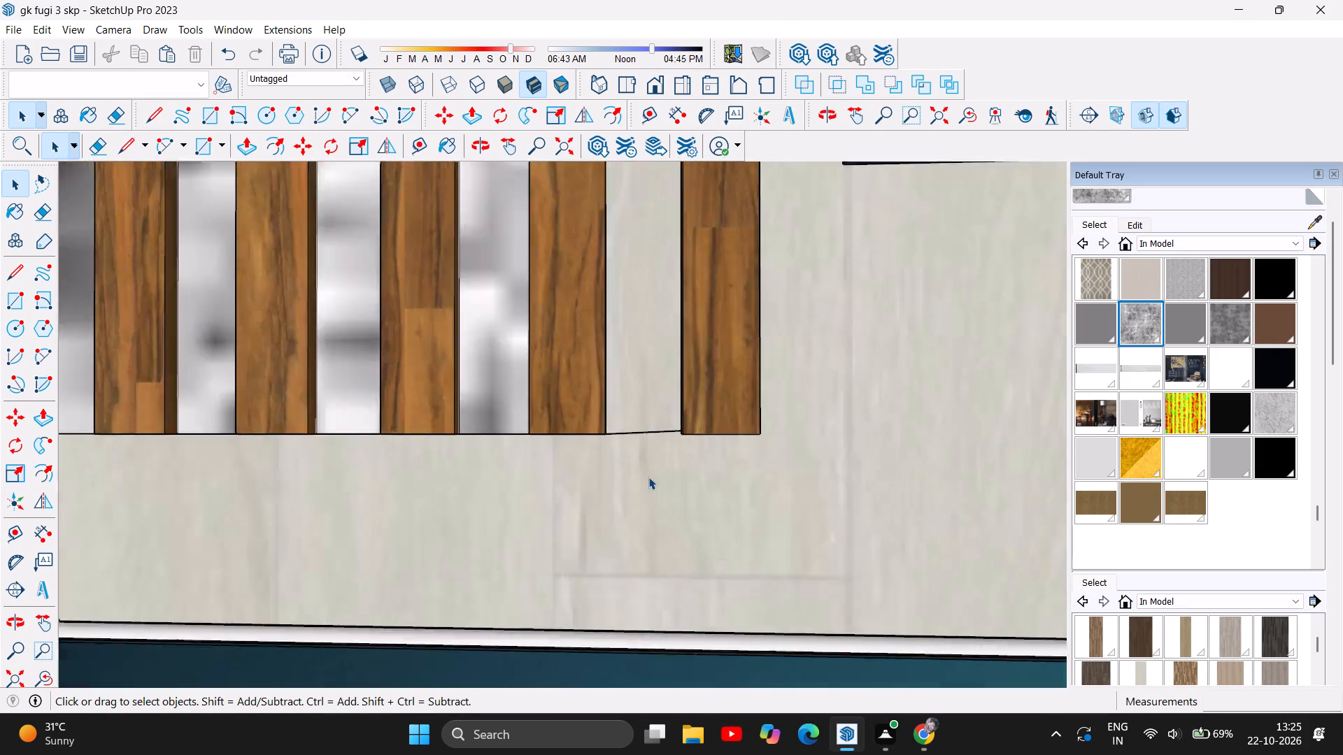
scroll(648, 477, "up", 8)
scroll(654, 354, "up", 6)
scroll(651, 355, "down", 1)
scroll(584, 325, "up", 5)
left_click(532, 384)
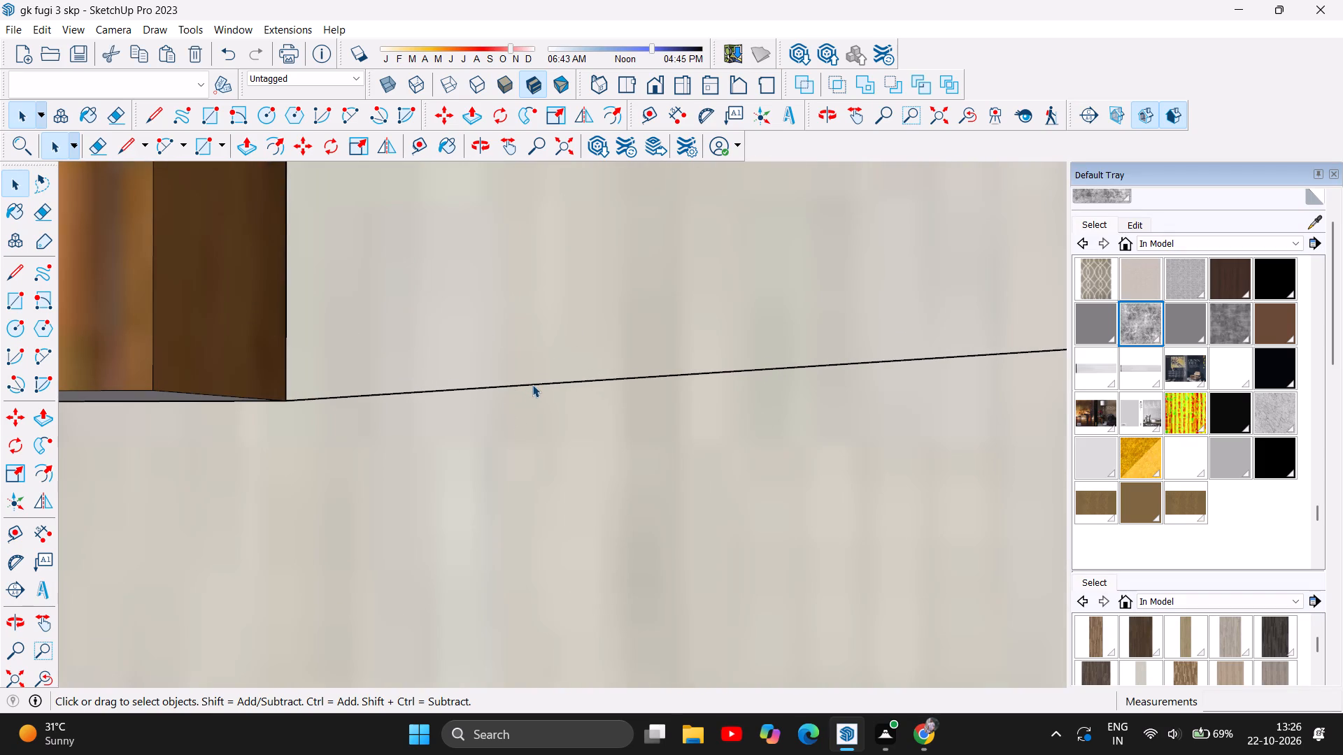
key("Delete")
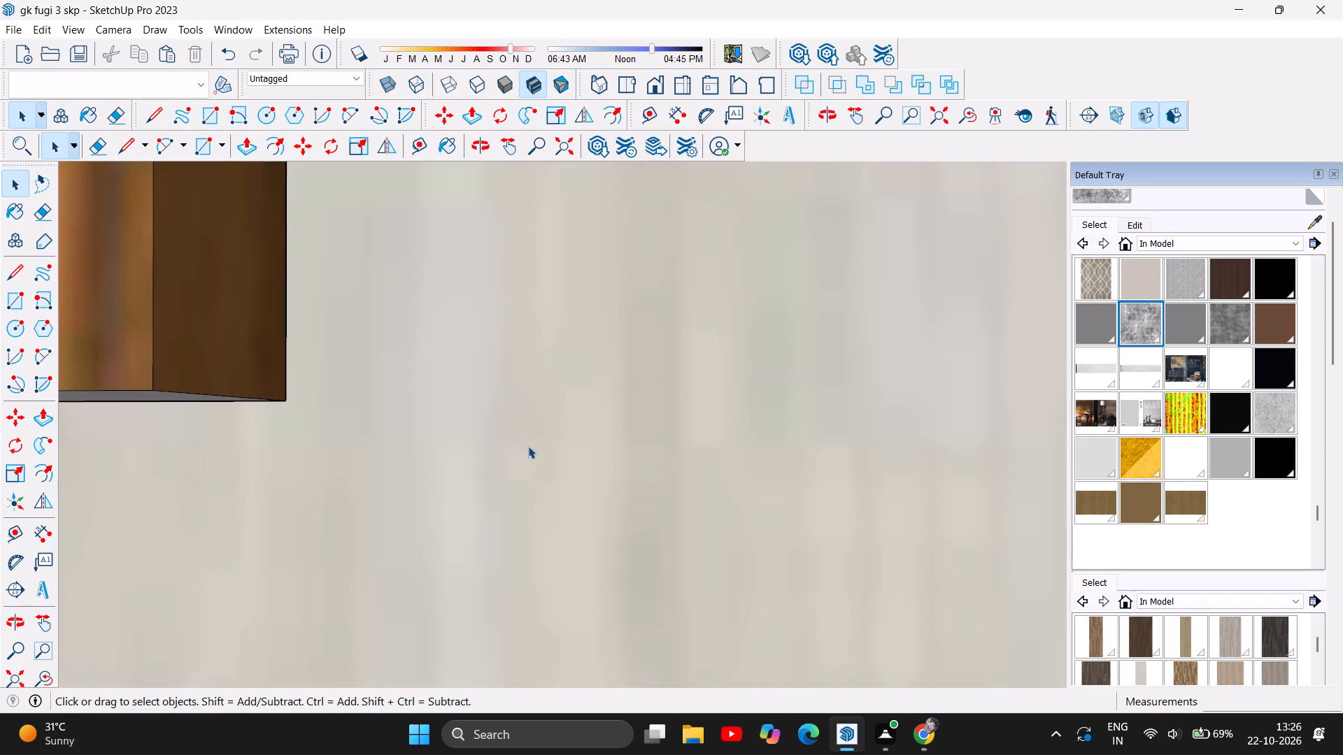
Delete the front face and long side edges of the last short slat beside the shelves.
scroll(526, 450, "down", 14)
scroll(522, 510, "down", 7)
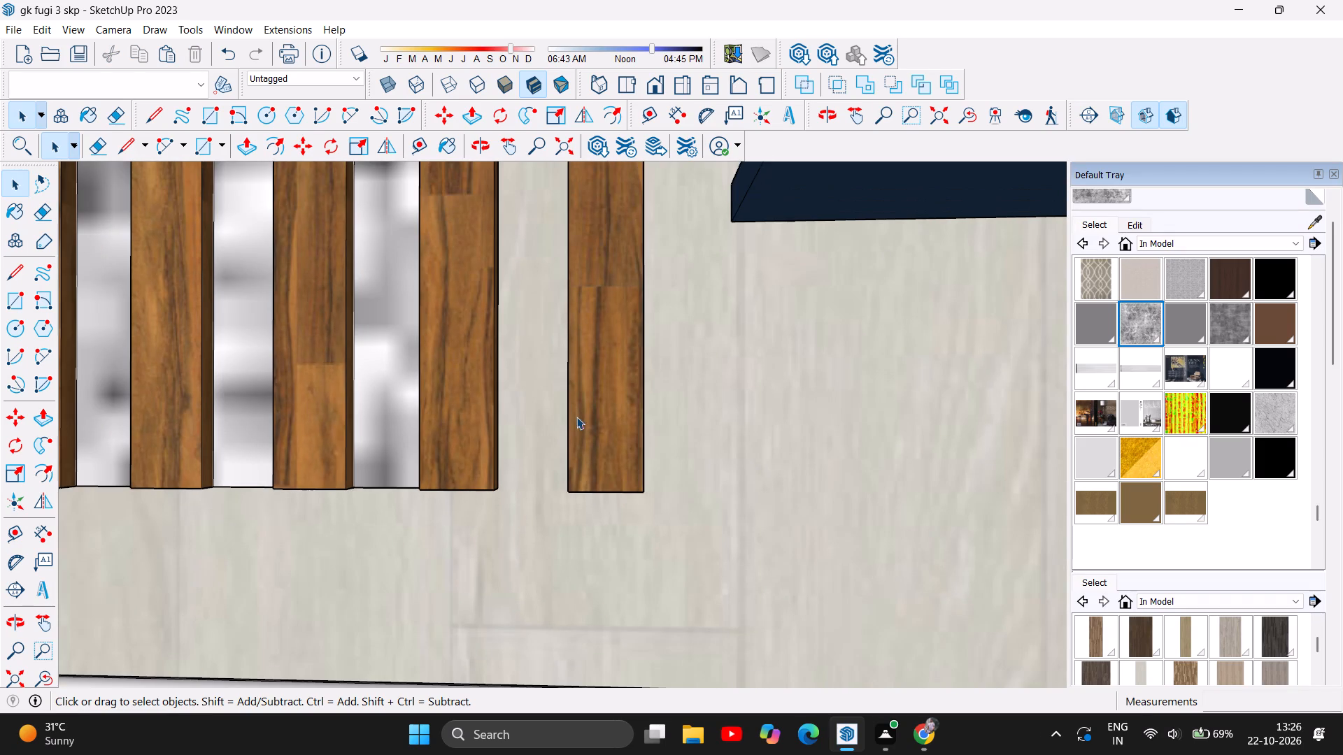
left_click(583, 419)
key("Delete")
left_click(572, 410)
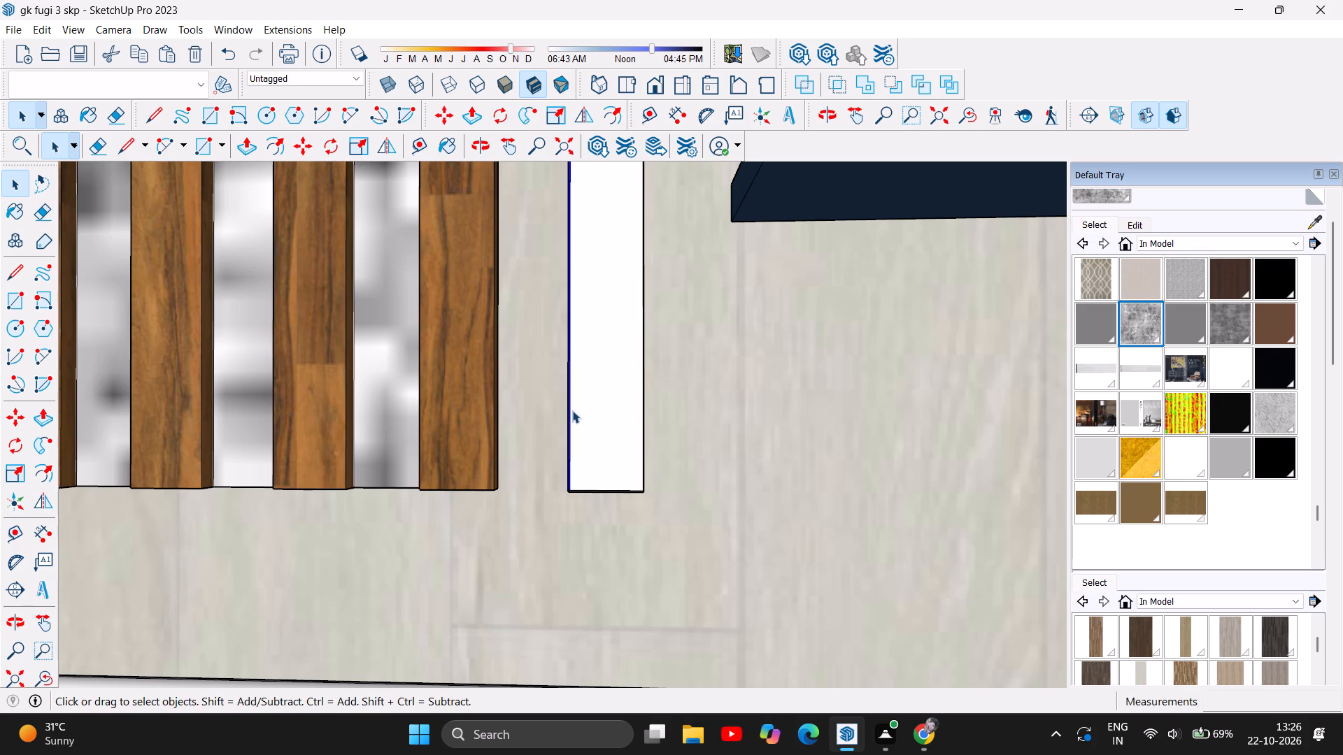
key("Delete")
left_click(643, 405)
key("Delete")
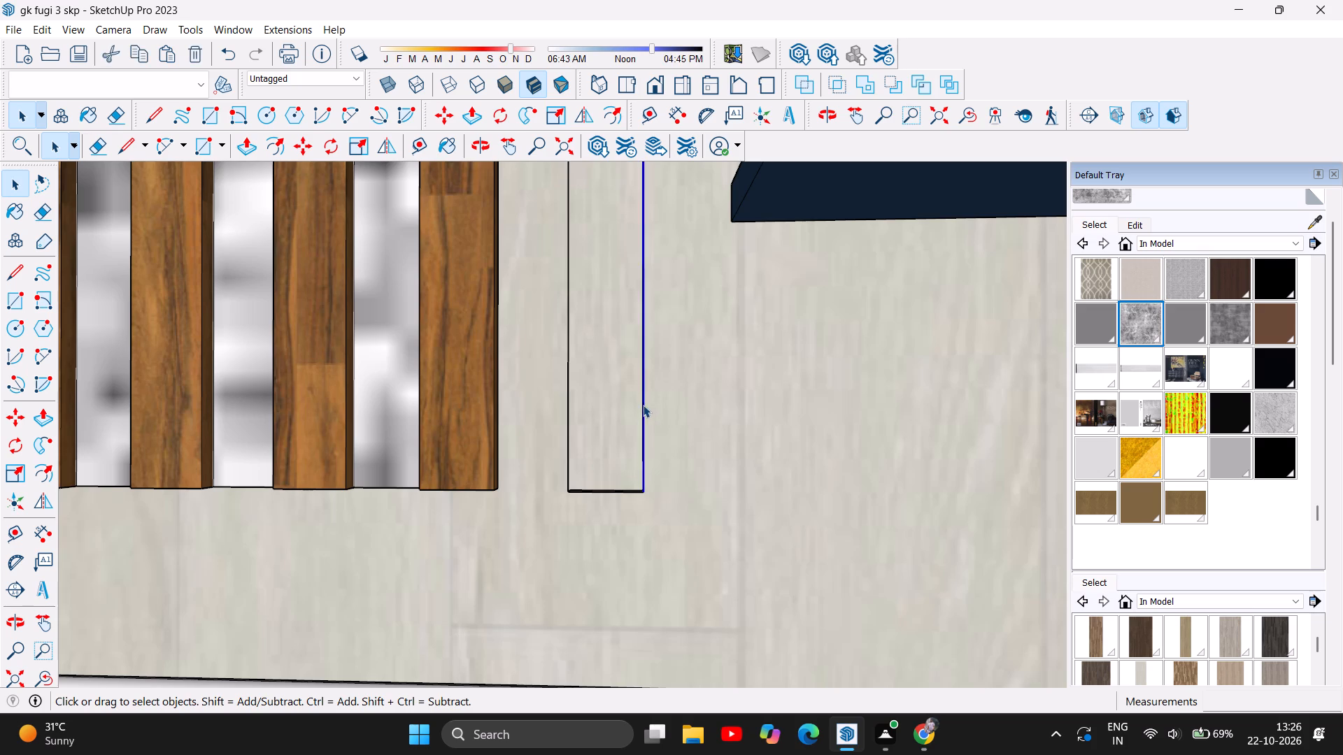
left_click(645, 410)
key("Delete")
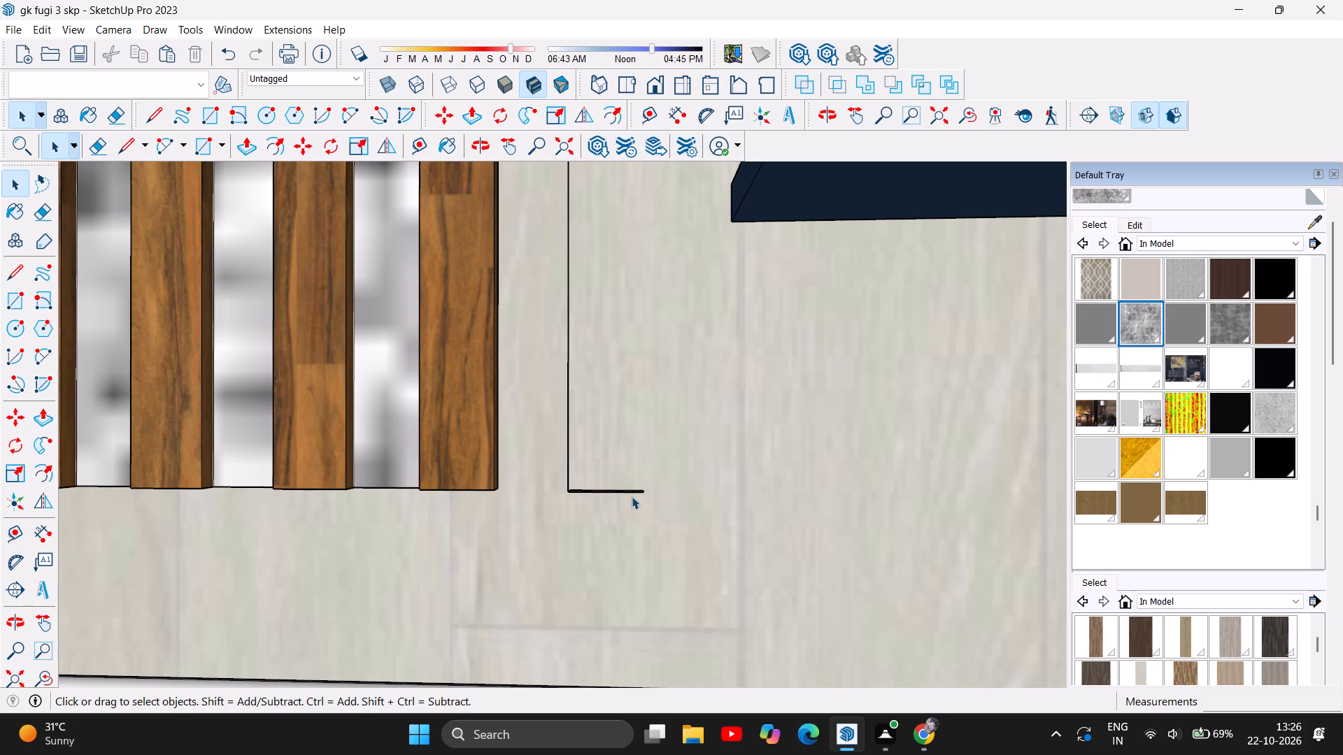
Delete the removed slat's leftover bottom edges, remaining vertical line and stray edge remnants from the wall.
left_click(628, 494)
key("Delete")
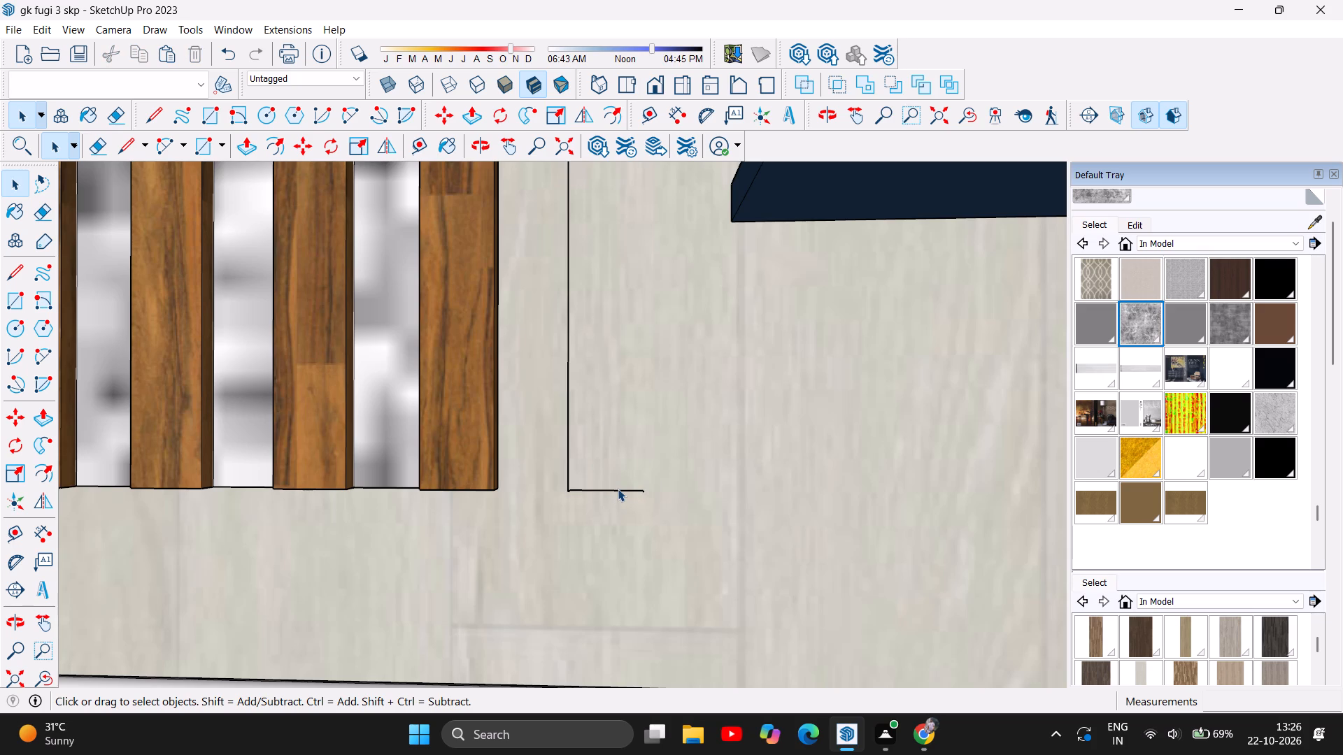
left_click(620, 491)
key("Delete")
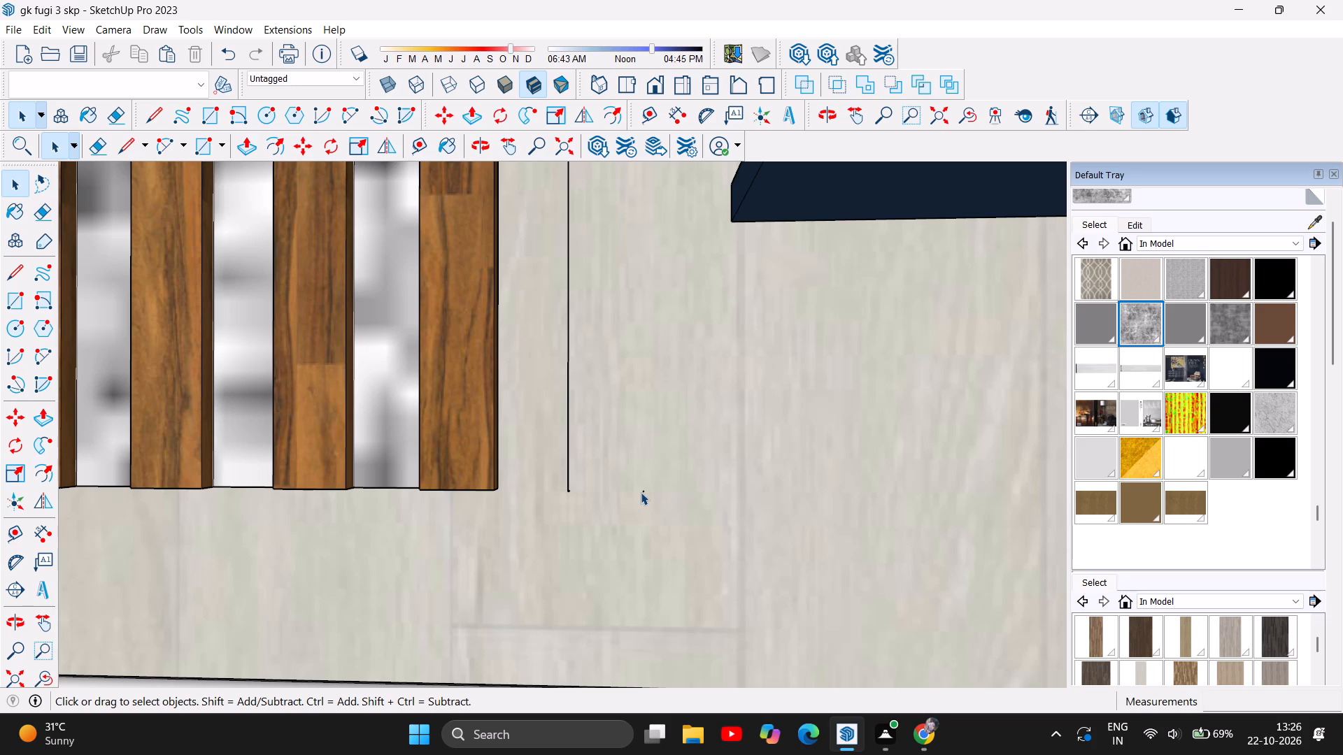
left_click(641, 491)
left_click(644, 491)
key("Delete")
left_click(569, 467)
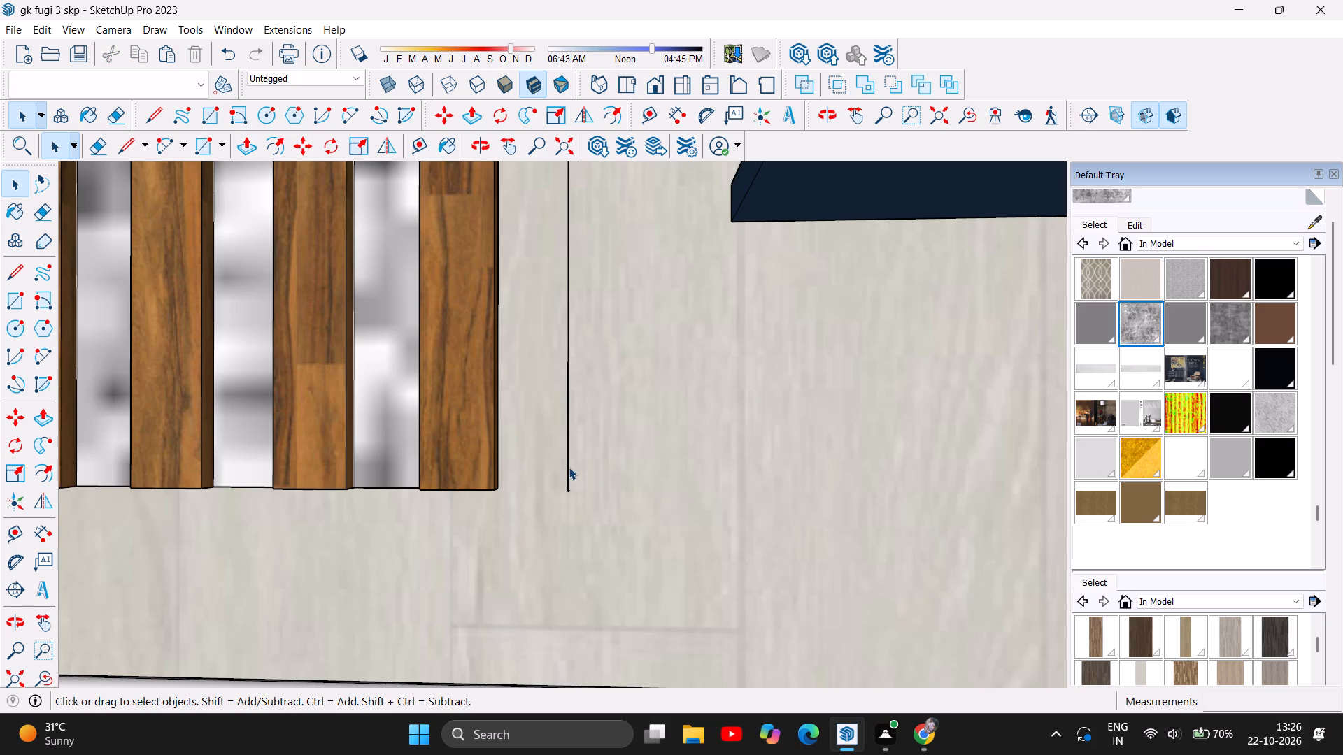
key("Delete")
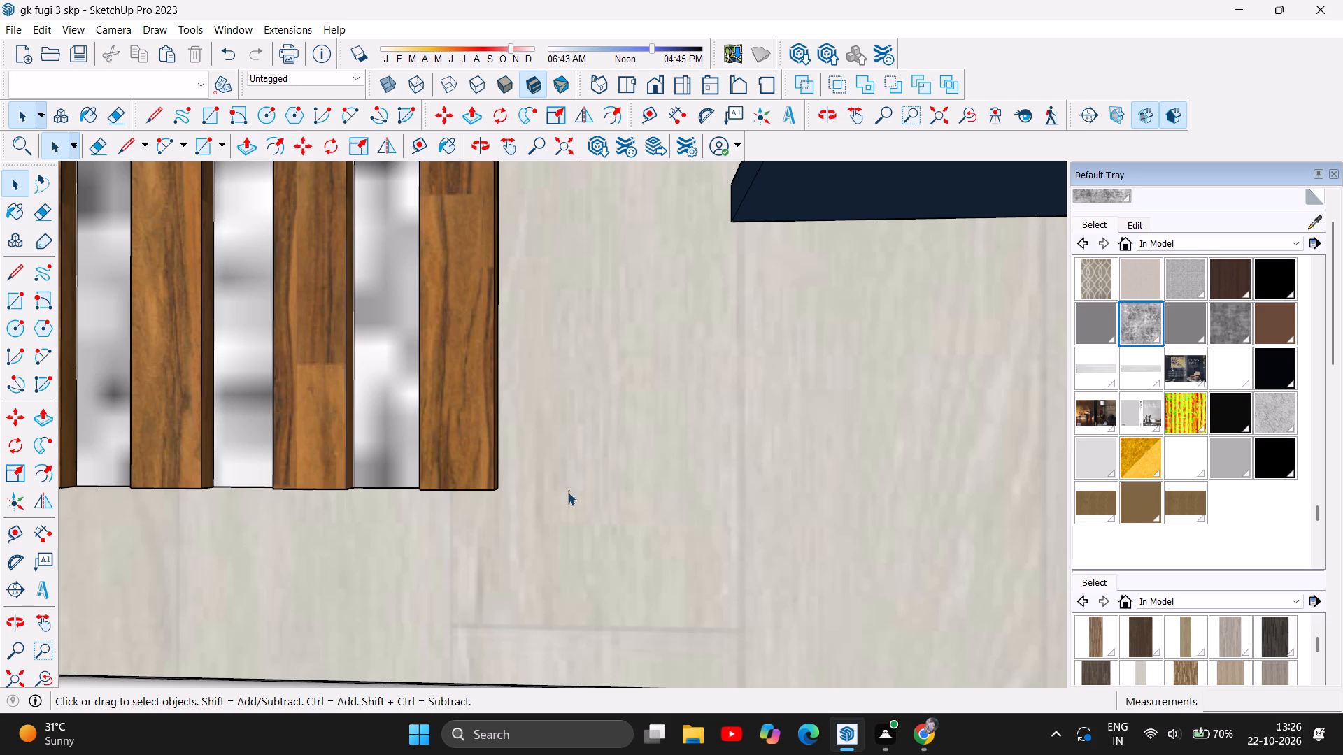
left_click(568, 492)
key("Delete")
Paint the unfinished pale blue gap between the short slats above the TV with the mottled grey finish.
scroll(621, 559, "down", 17)
scroll(621, 582, "down", 4)
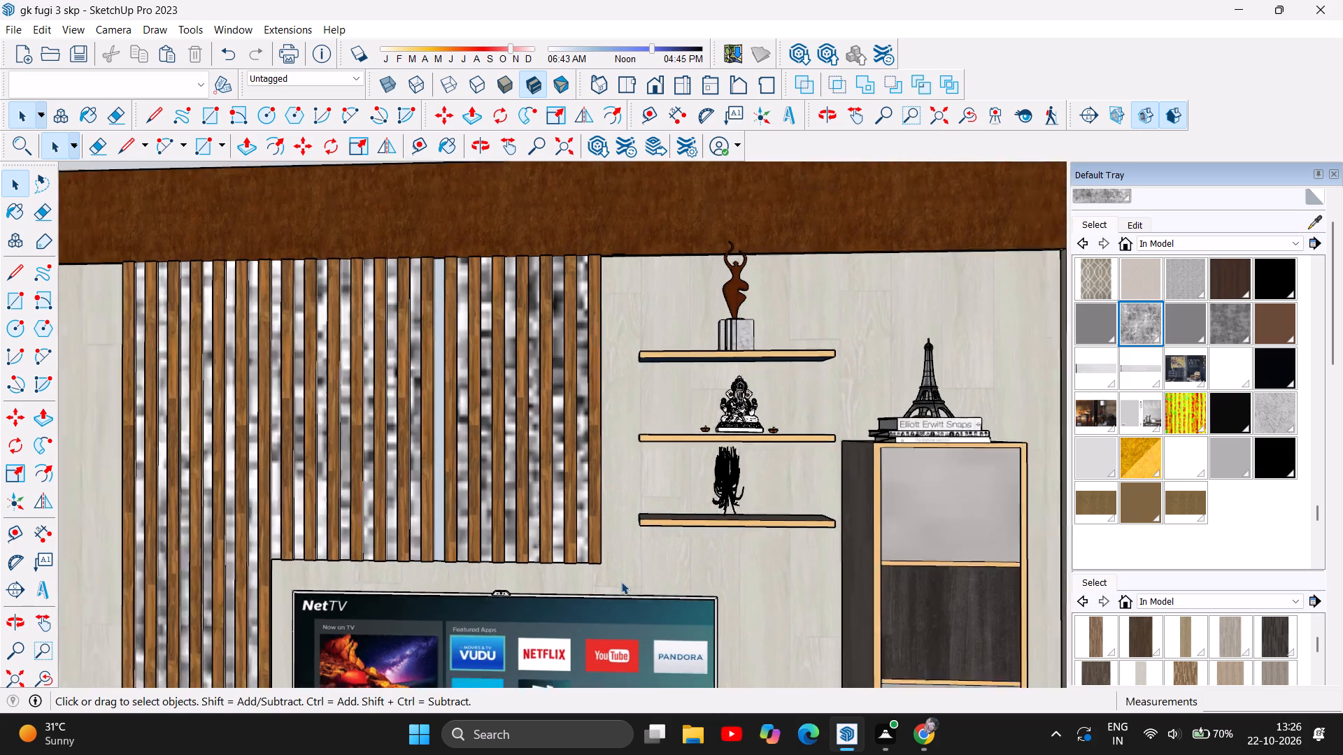
scroll(698, 296, "down", 5)
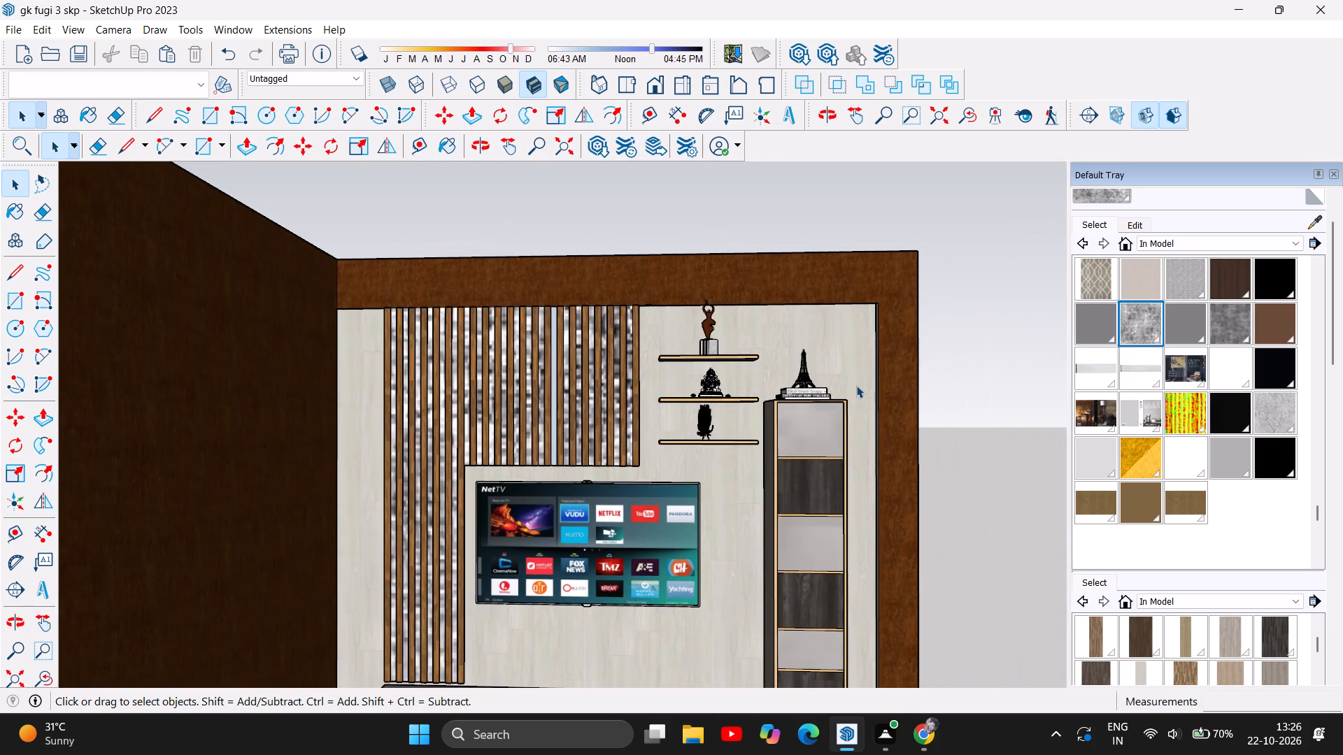
scroll(856, 385, "down", 4)
scroll(576, 399, "up", 4)
scroll(724, 326, "up", 5)
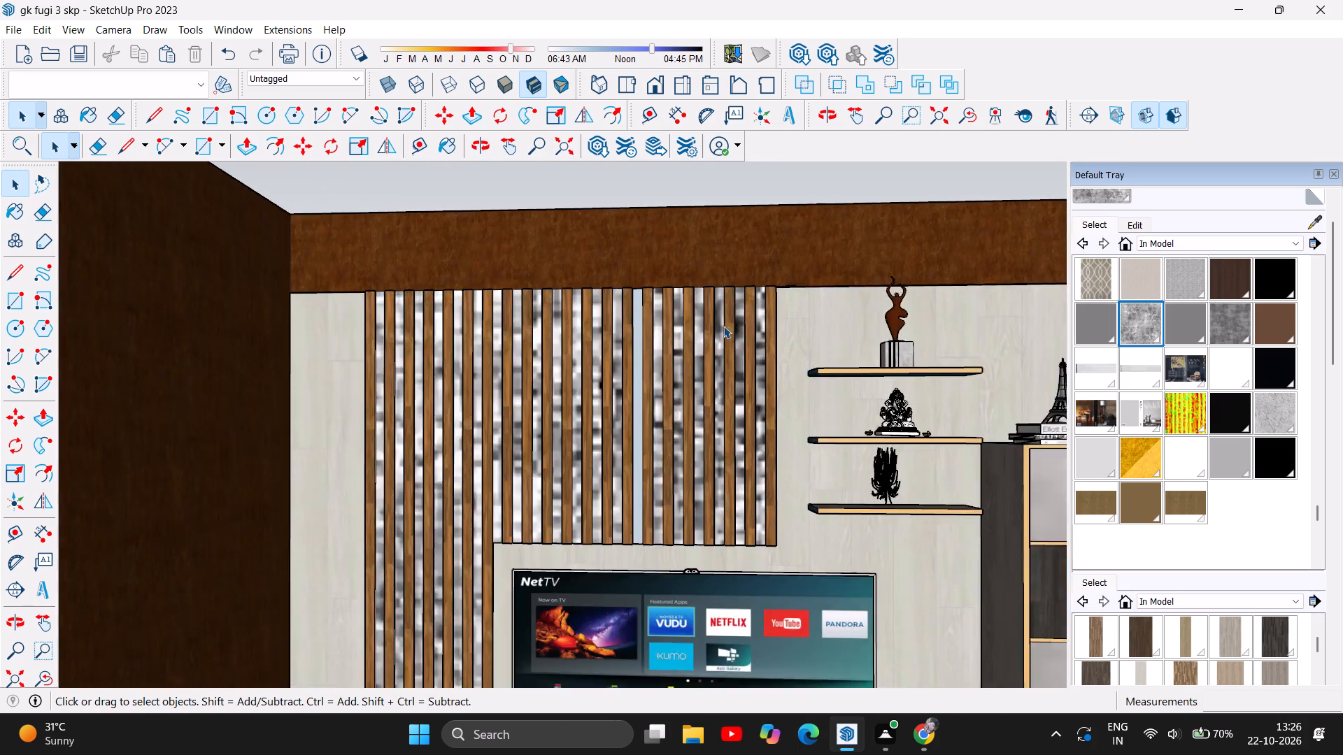
scroll(611, 385, "up", 12)
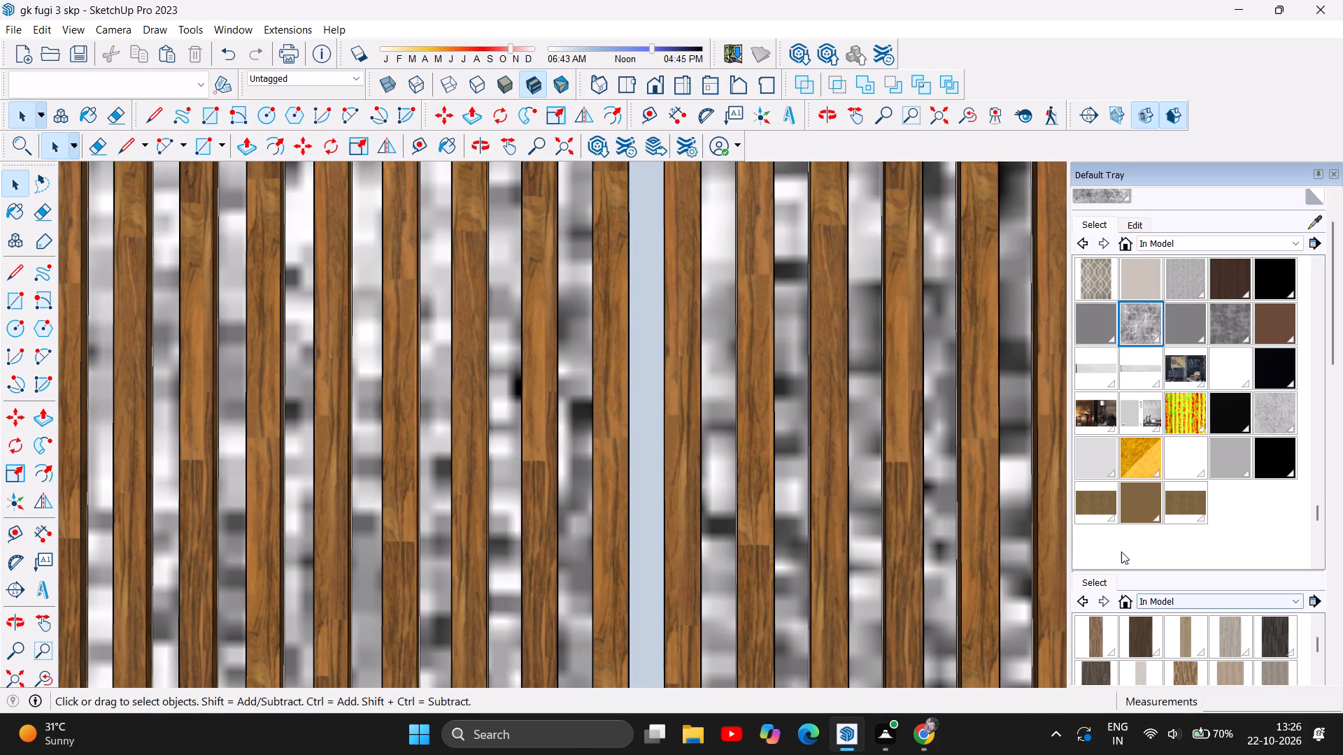
left_click(1142, 326)
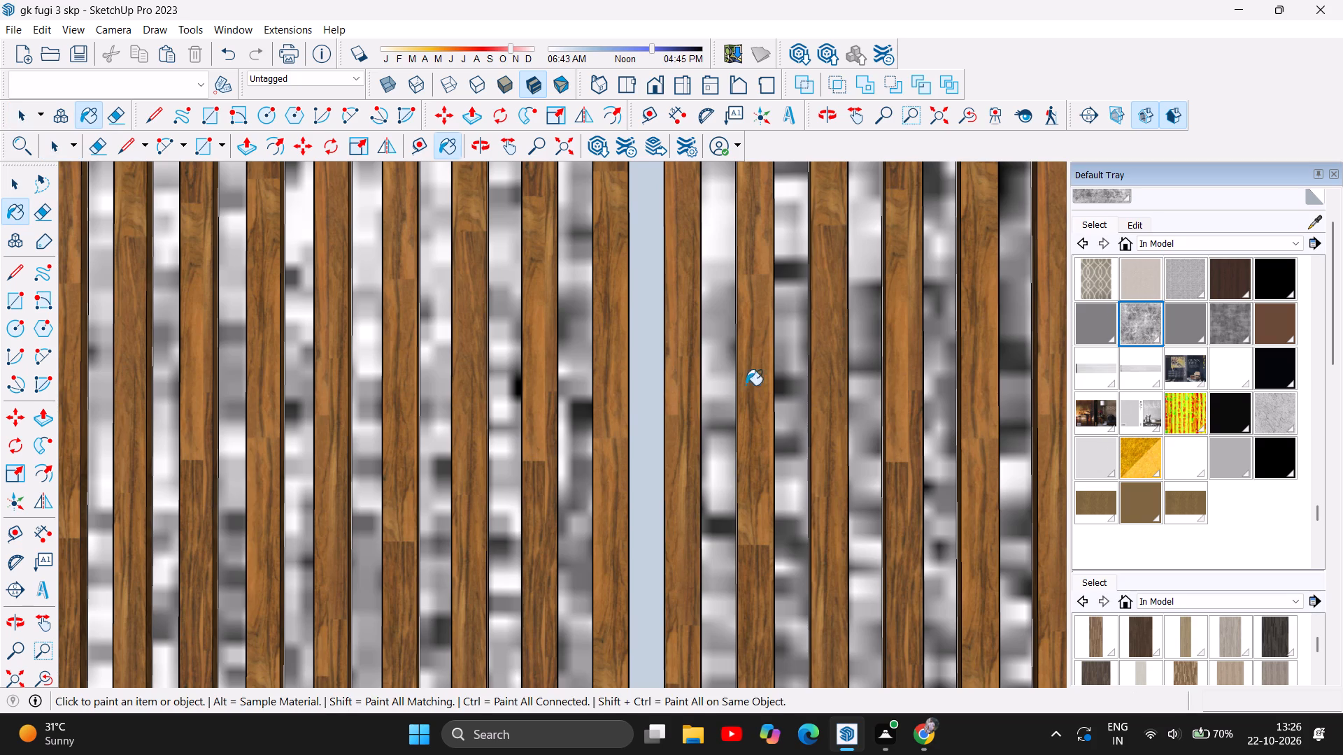
left_click(647, 396)
Examine the slatted panel, the display shelves and the whole TV wall with the new gap finish.
scroll(683, 359, "down", 11)
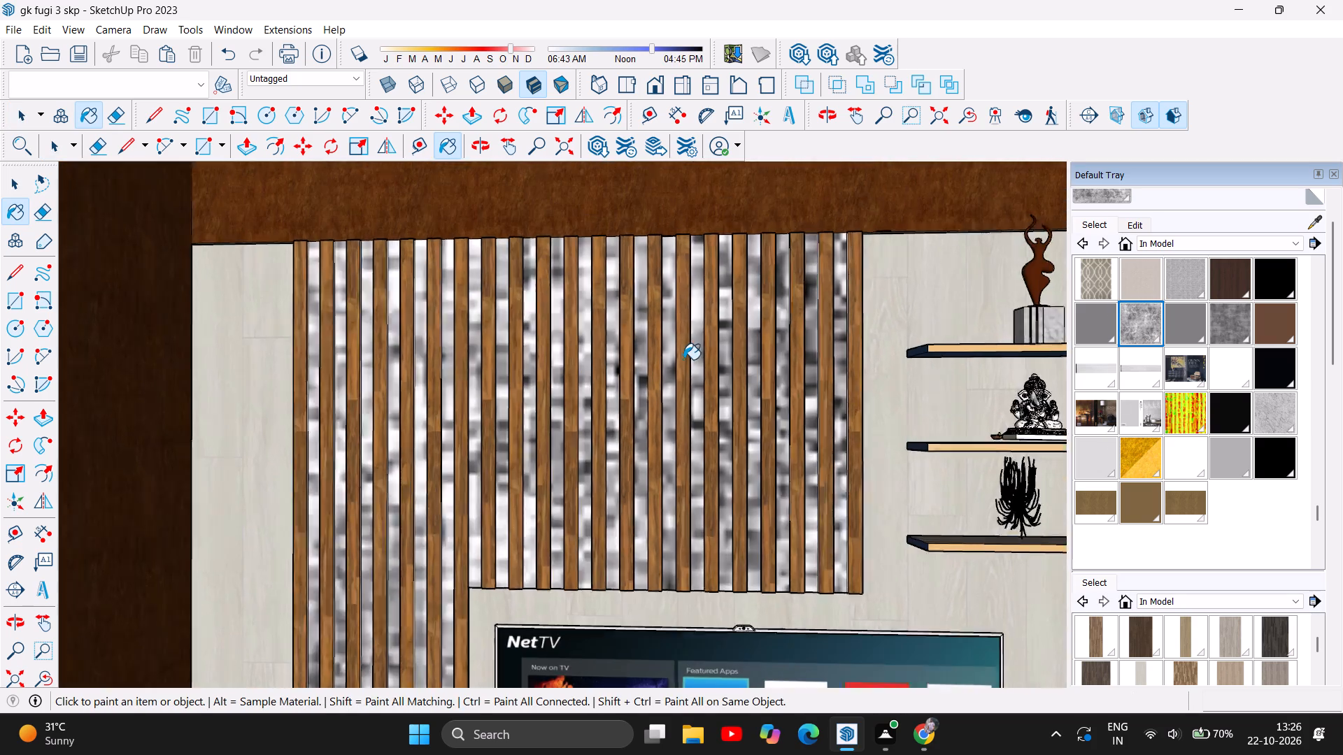
scroll(683, 359, "down", 6)
scroll(750, 359, "down", 10)
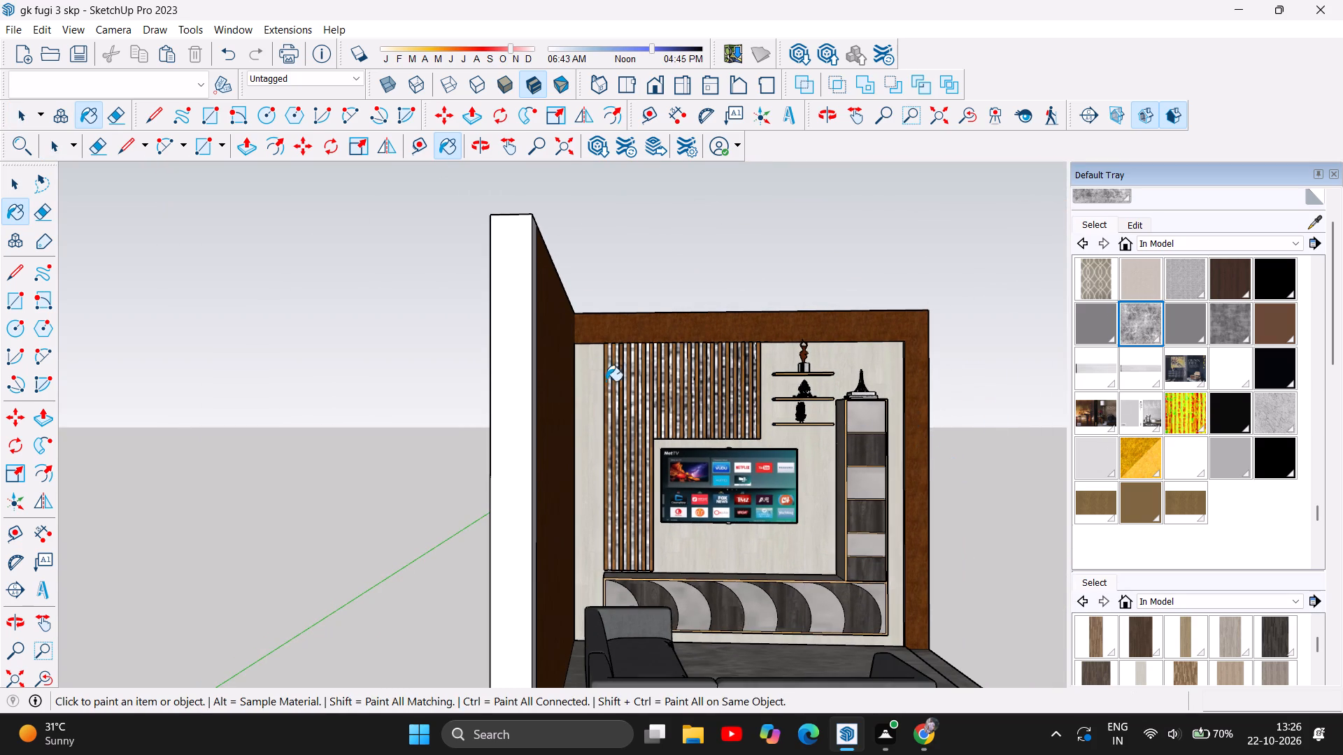
scroll(672, 436, "down", 3)
scroll(817, 525, "down", 4)
scroll(914, 617, "up", 4)
scroll(848, 427, "up", 6)
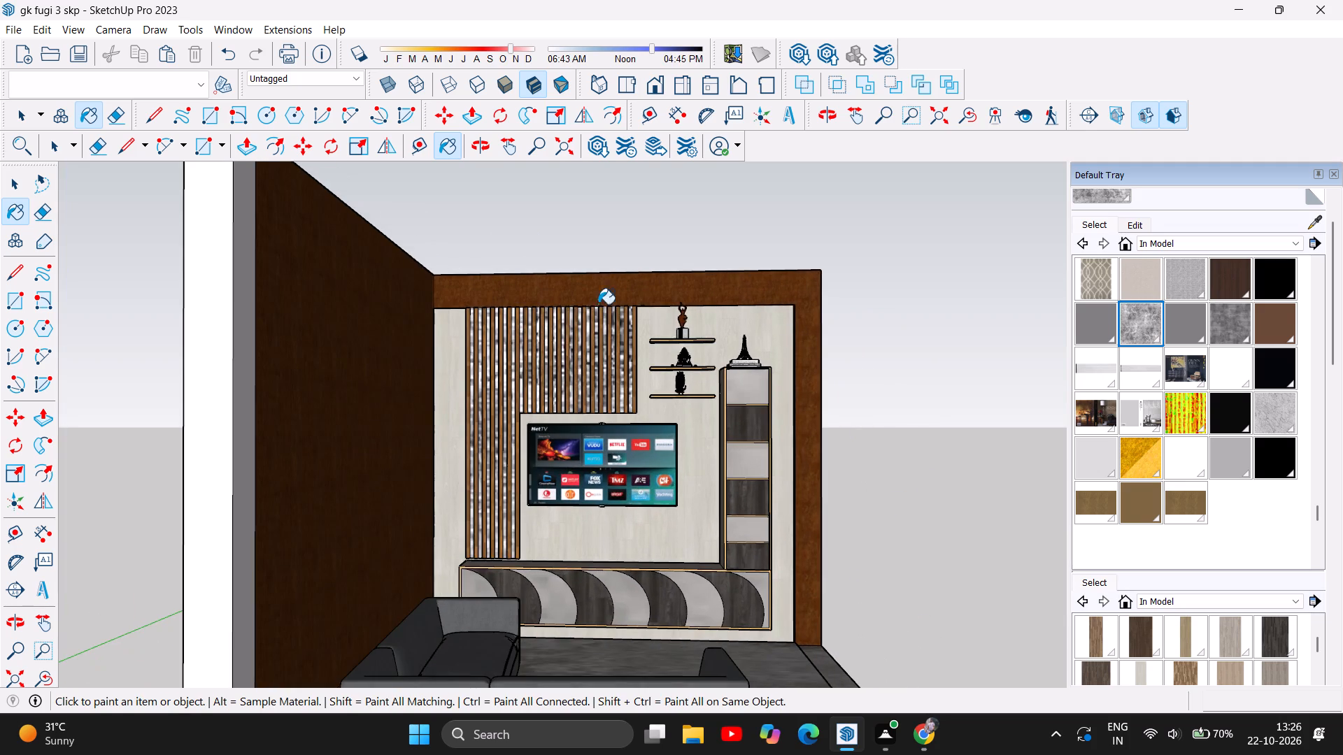
scroll(479, 338, "up", 4)
scroll(734, 335, "up", 6)
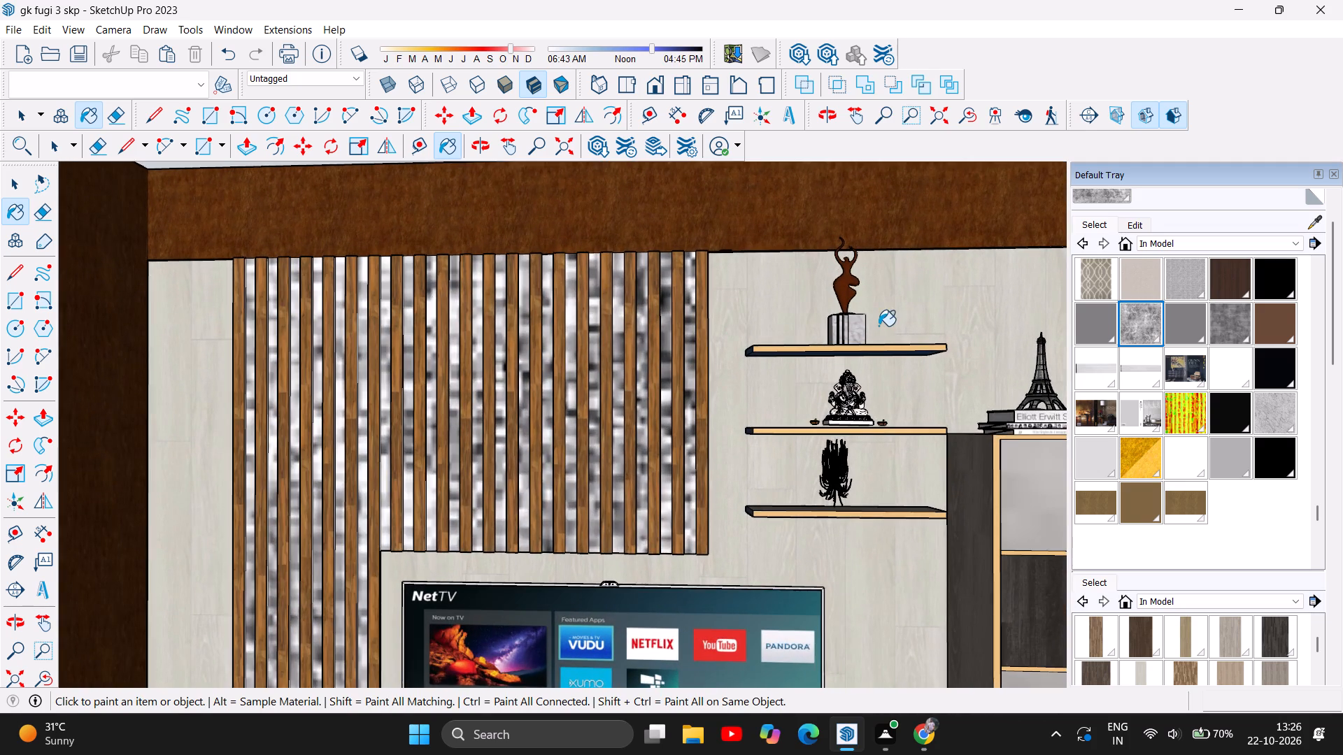
scroll(879, 326, "up", 6)
scroll(912, 440, "up", 5)
scroll(637, 282, "down", 4)
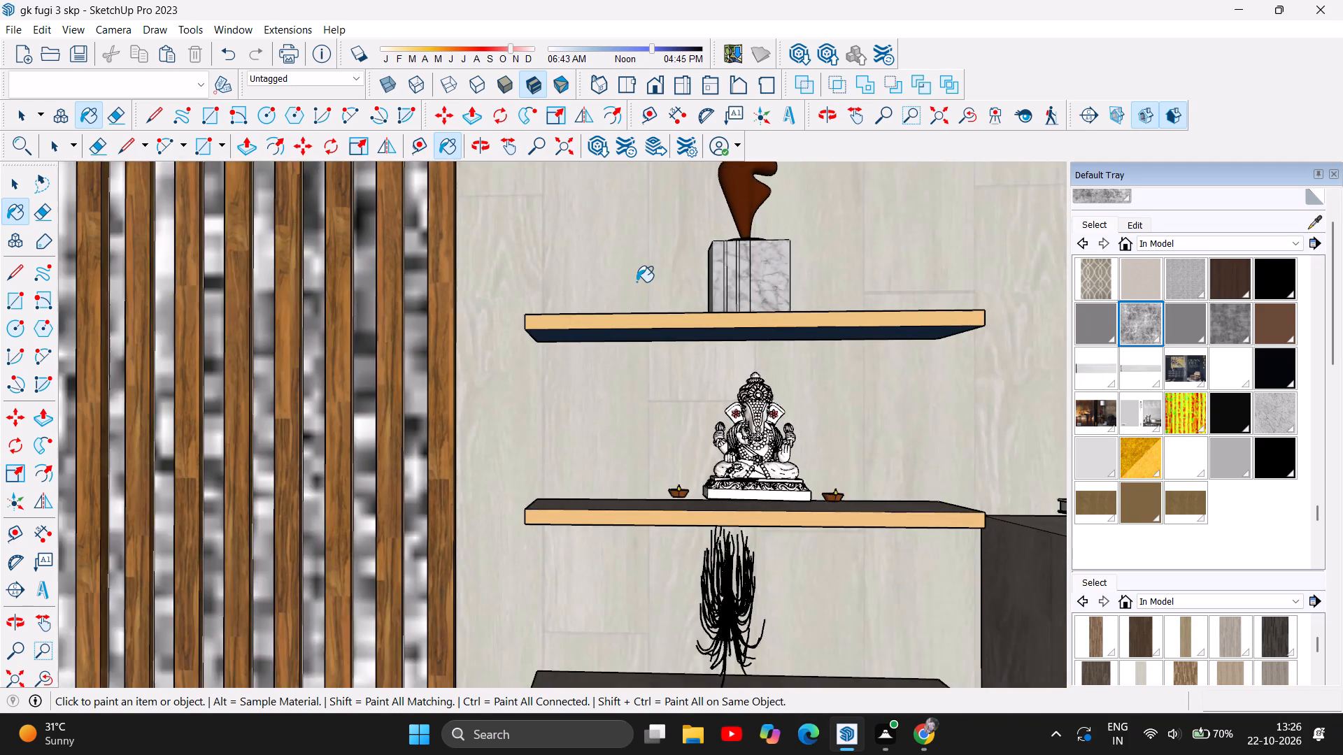
scroll(635, 281, "down", 16)
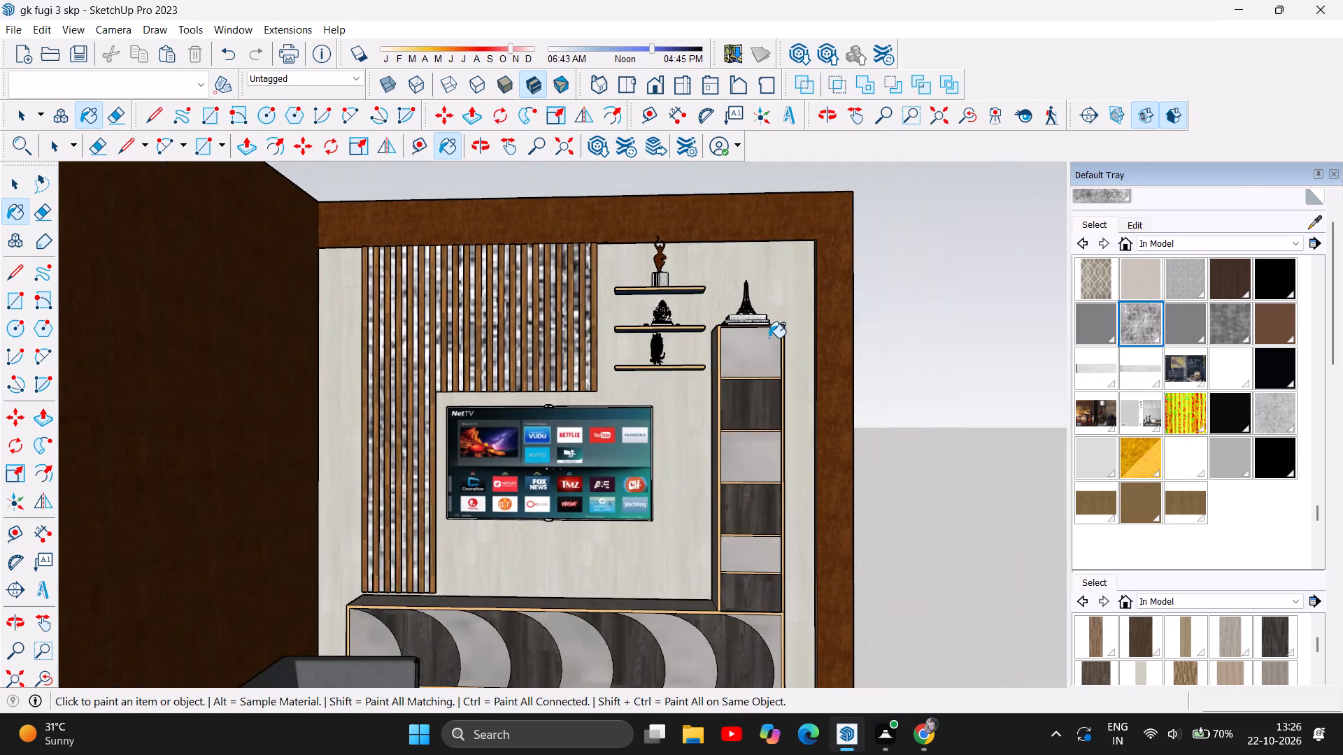
scroll(769, 338, "down", 4)
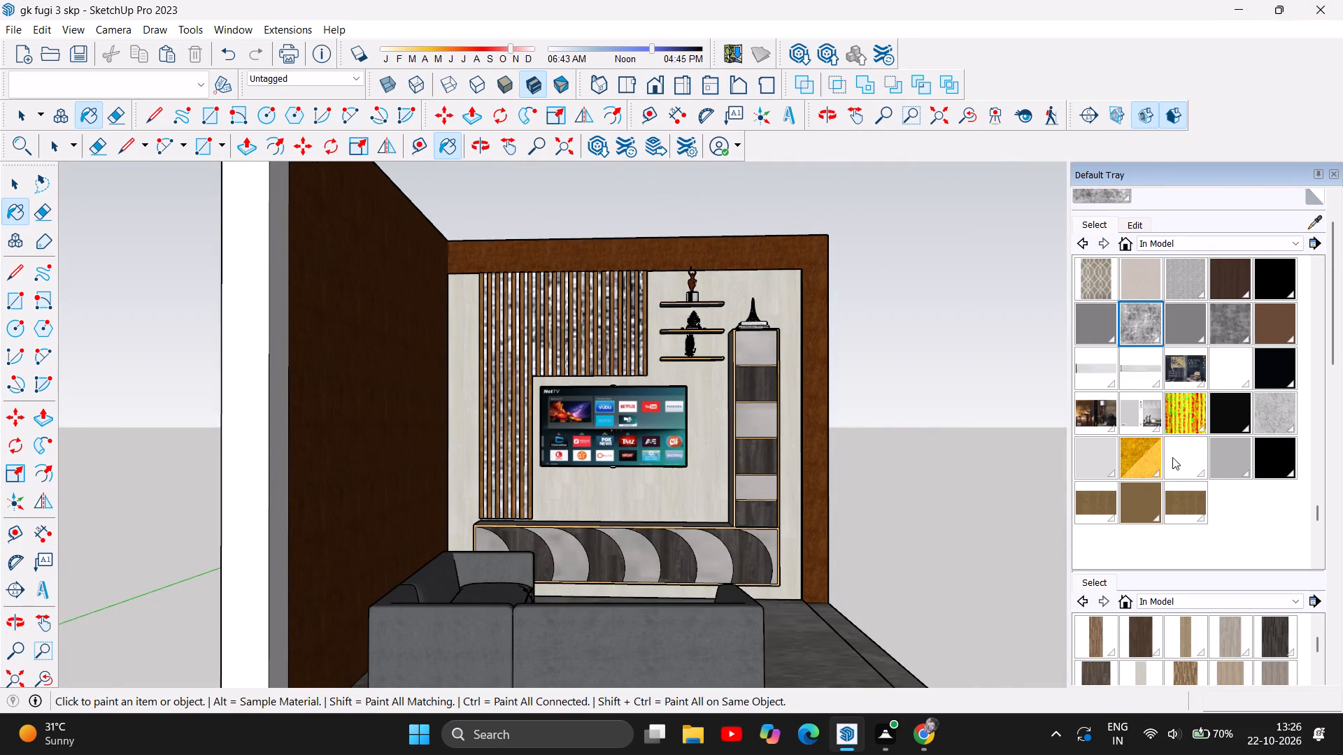
Paint all six door panels of the tall cabinet beside the TV with the translucent light blue glass material.
scroll(1172, 457, "up", 9)
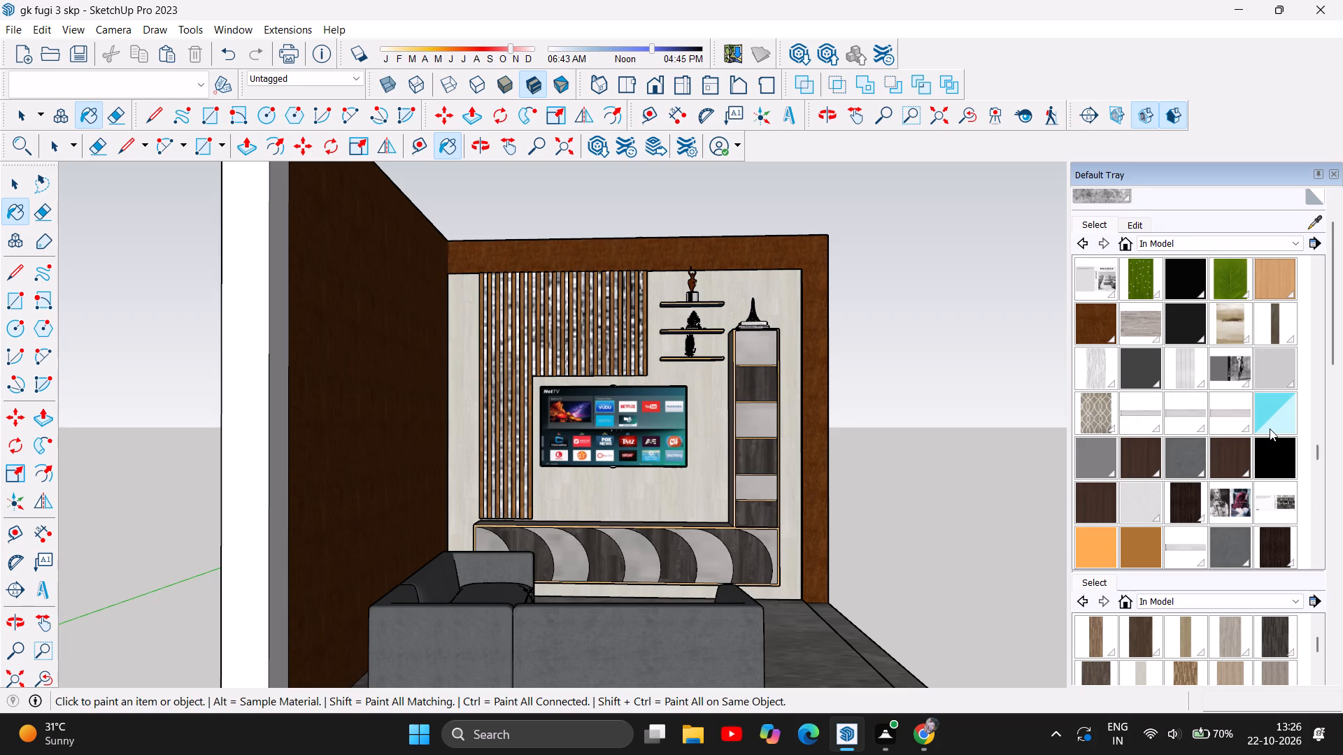
left_click(1270, 429)
scroll(790, 366, "up", 9)
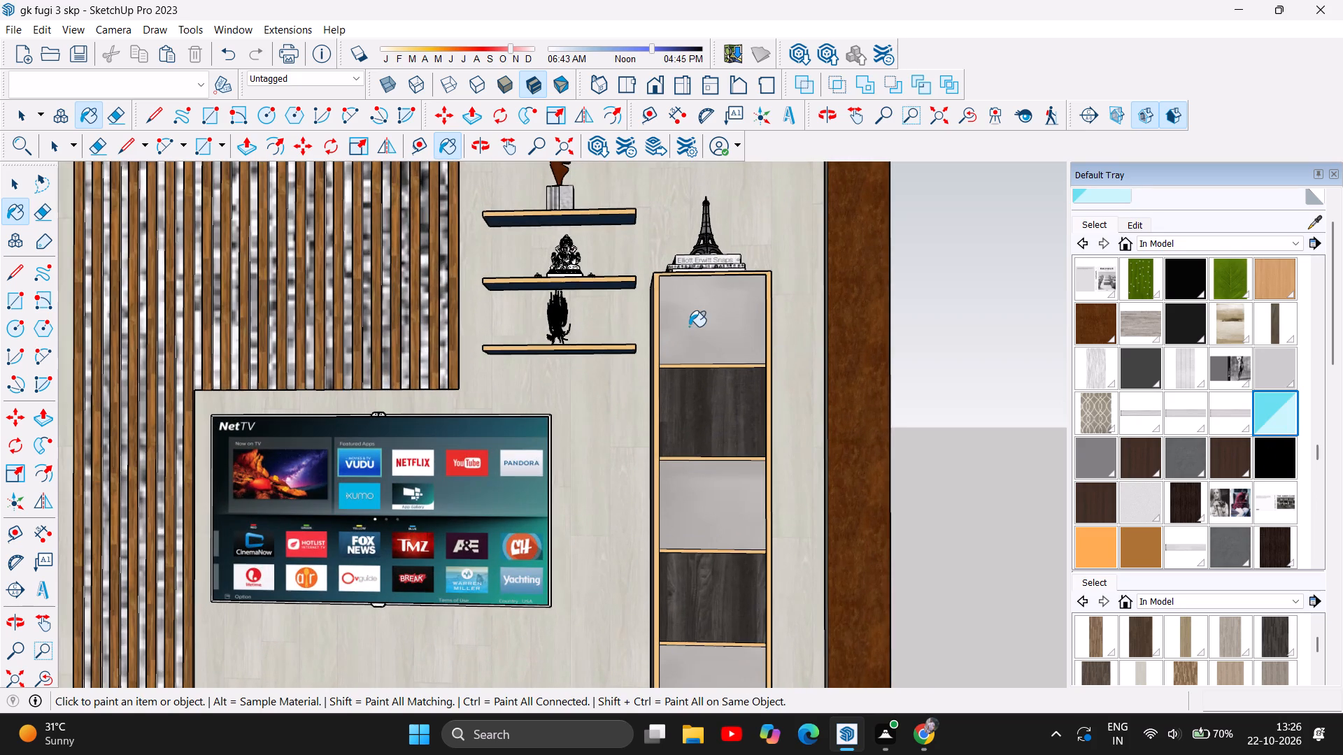
left_click(694, 317)
scroll(699, 364, "down", 1)
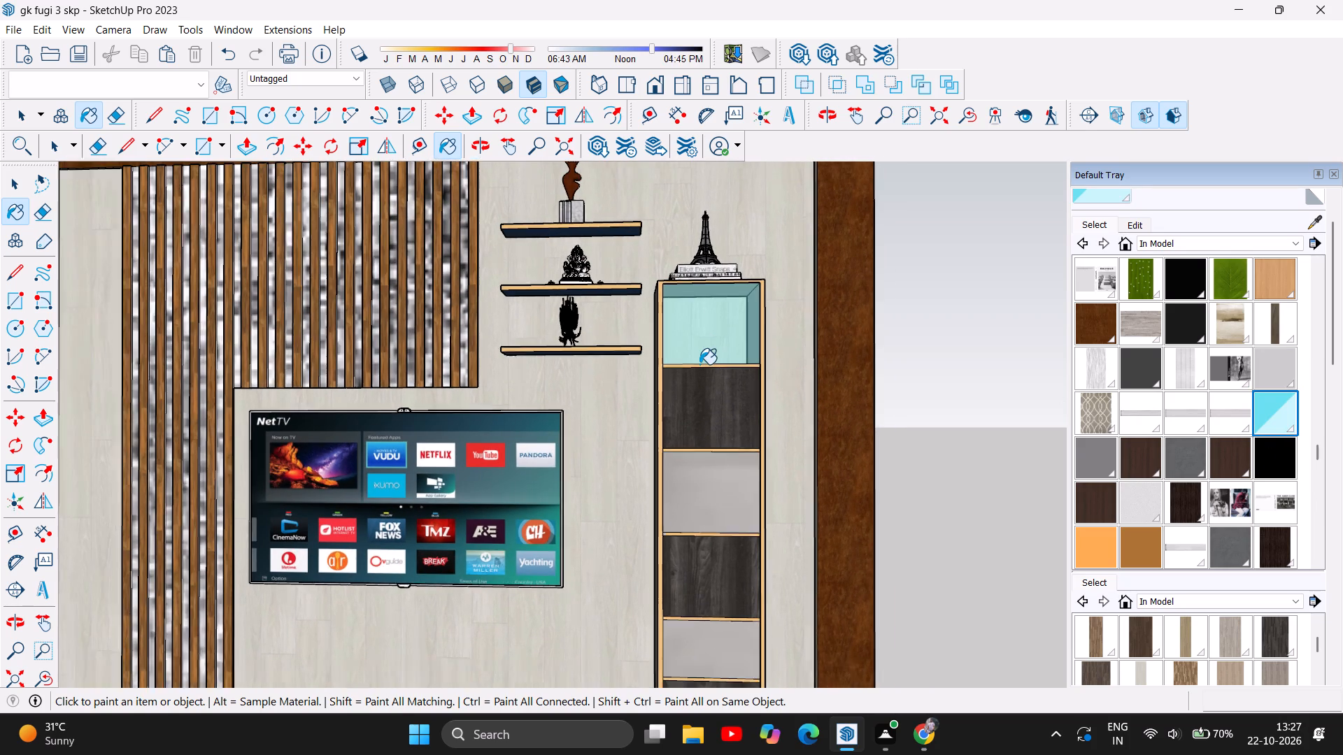
scroll(699, 364, "down", 1)
left_click(710, 419)
left_click(725, 482)
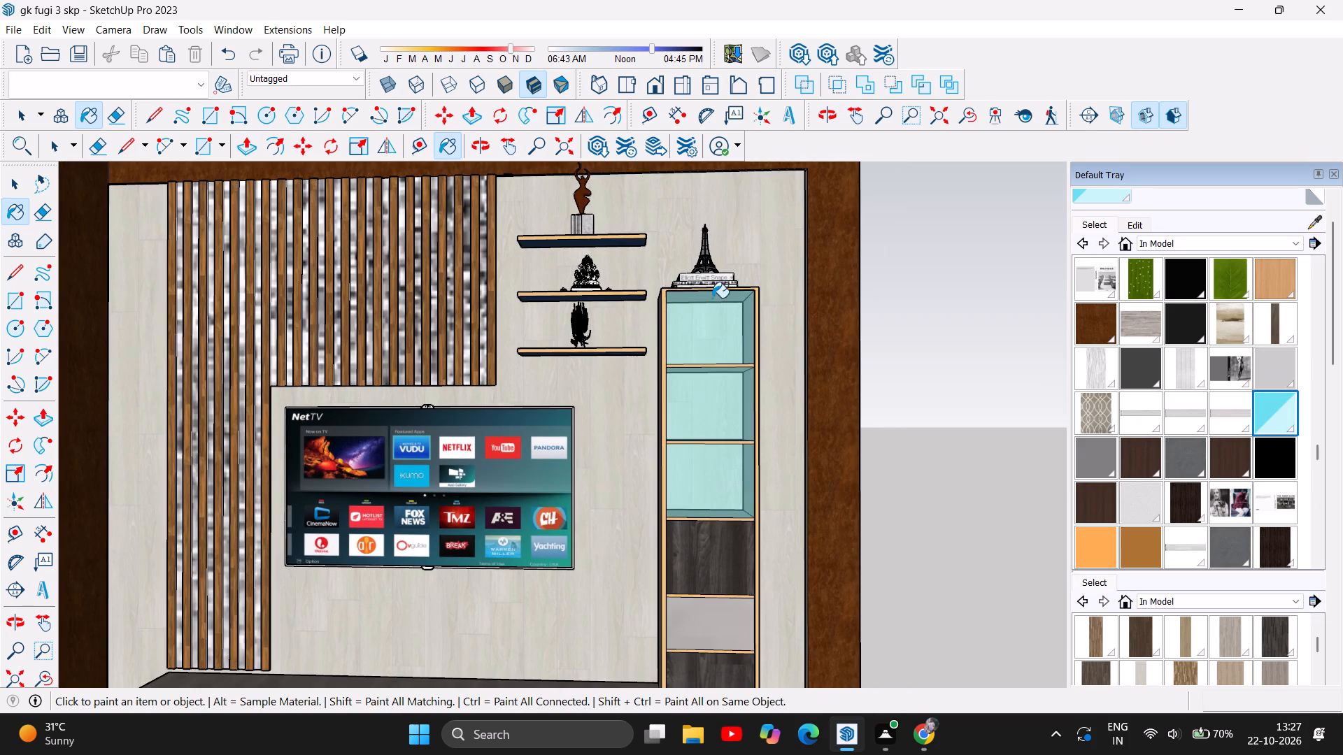
scroll(709, 287, "down", 3)
left_click(726, 494)
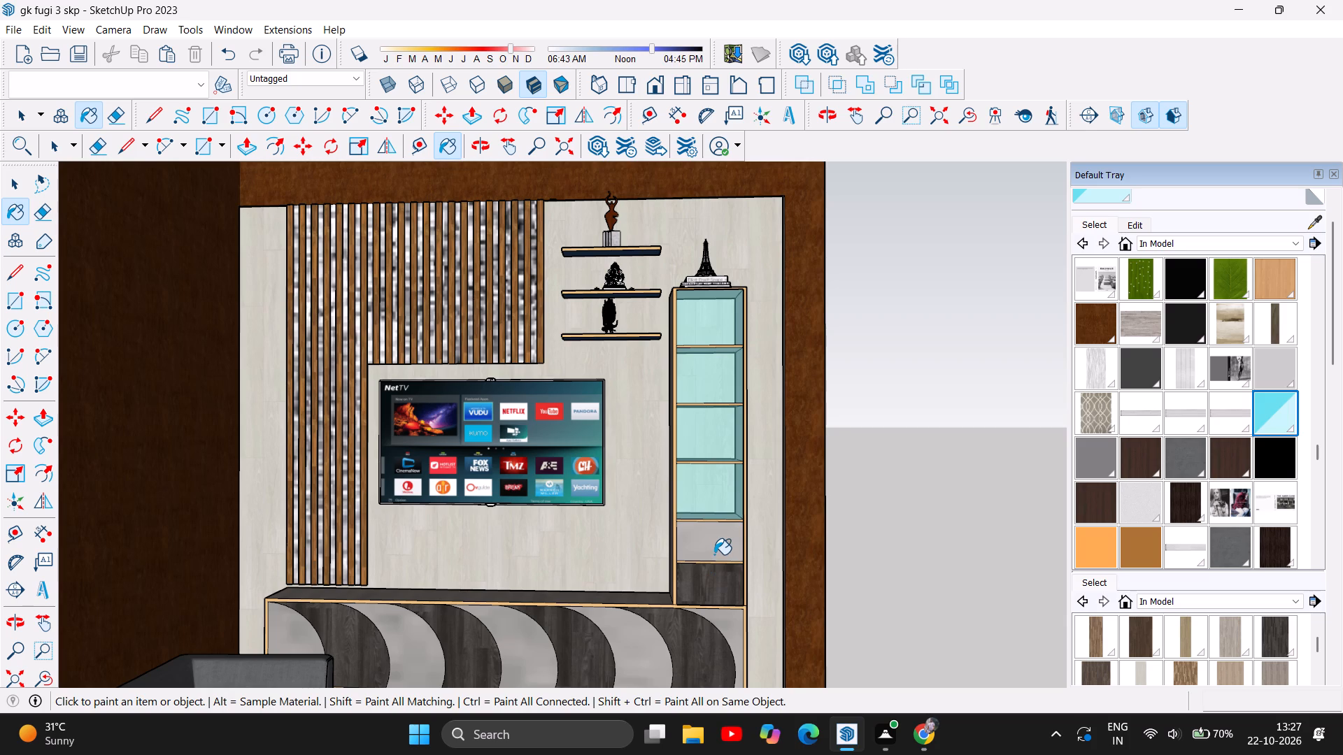
left_click(714, 554)
left_click(718, 603)
Examine the tall cabinet's glass fronts up close and against the whole TV wall.
scroll(754, 346, "down", 5)
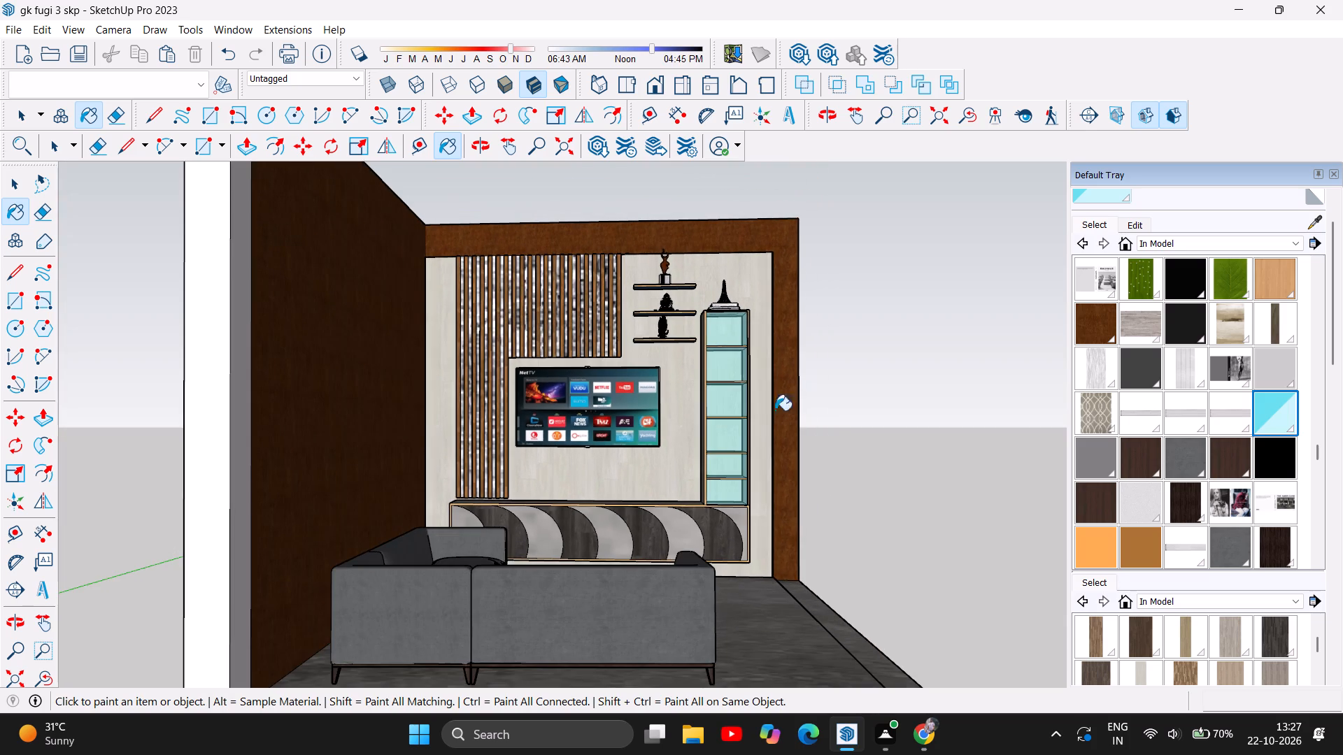
scroll(717, 241, "up", 4)
scroll(736, 578, "up", 4)
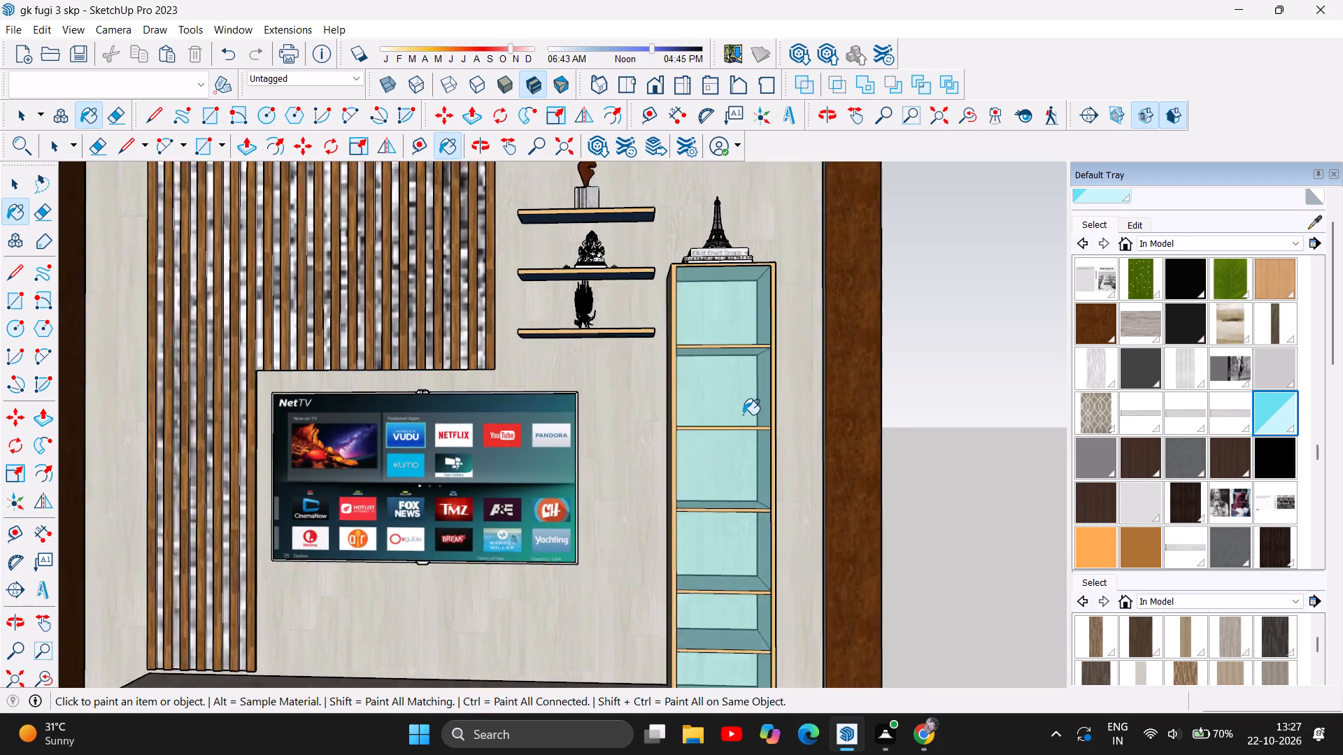
scroll(743, 415, "up", 1)
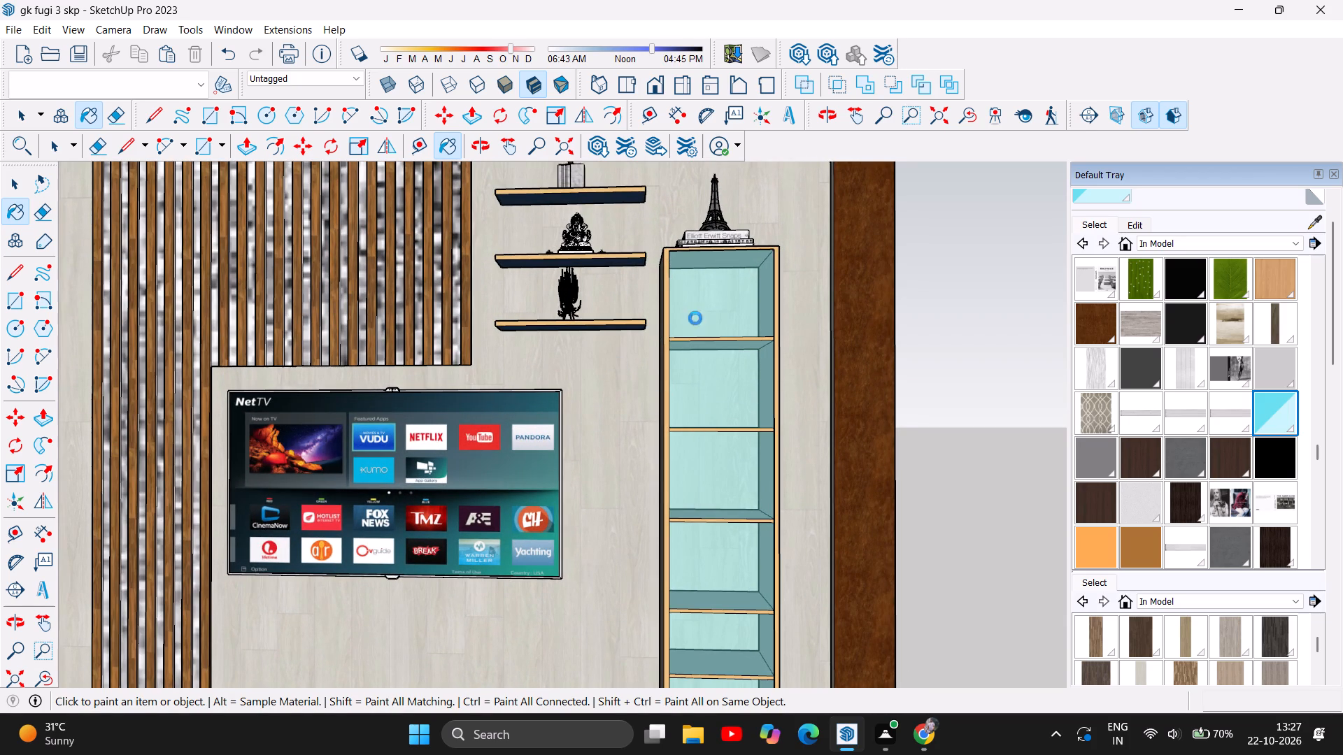
scroll(779, 240, "down", 8)
scroll(638, 403, "down", 4)
scroll(827, 371, "down", 2)
scroll(671, 476, "down", 5)
scroll(832, 501, "down", 5)
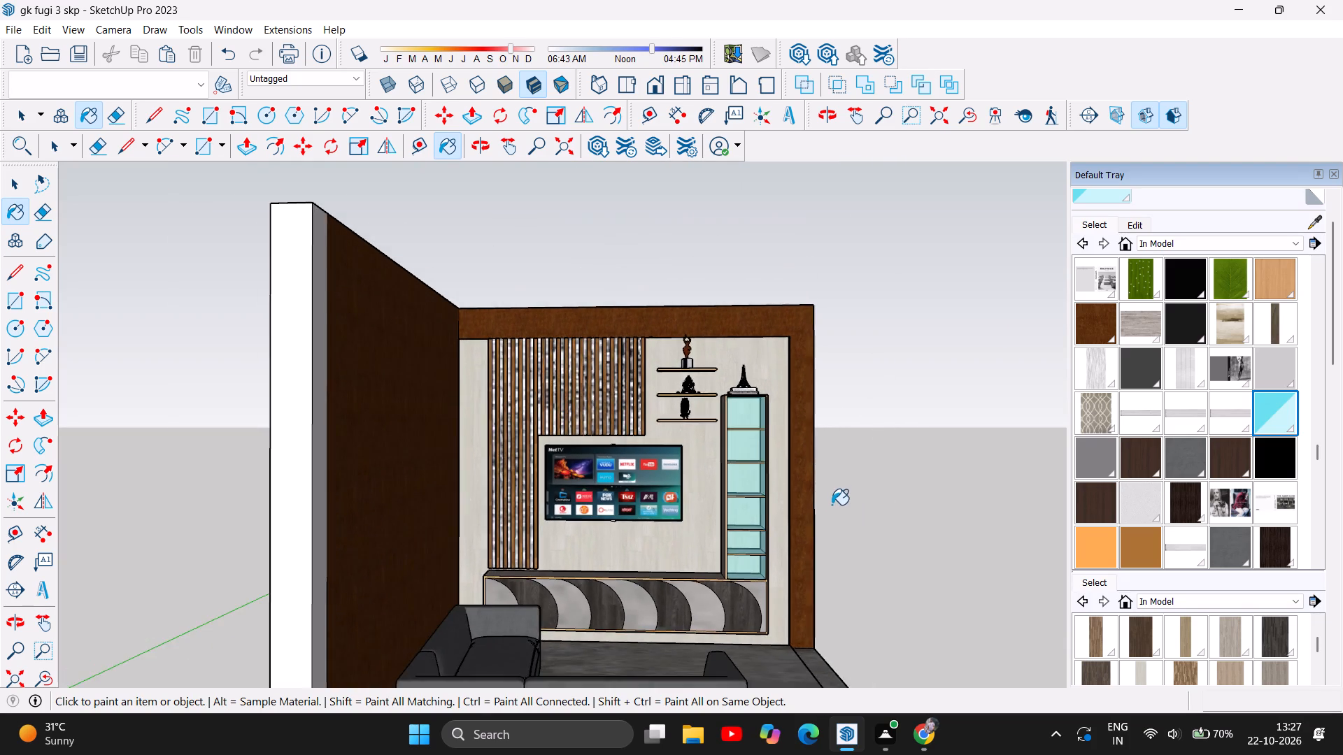
scroll(617, 572, "up", 6)
scroll(858, 447, "up", 3)
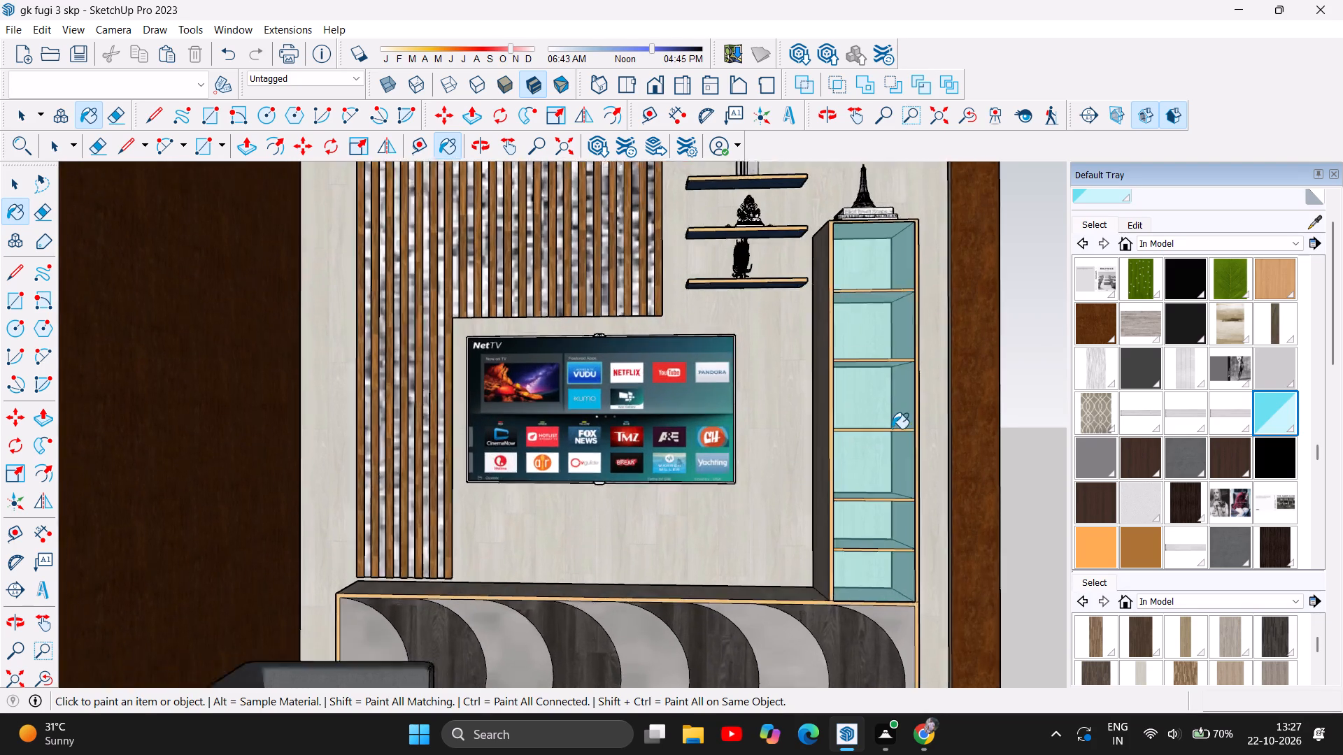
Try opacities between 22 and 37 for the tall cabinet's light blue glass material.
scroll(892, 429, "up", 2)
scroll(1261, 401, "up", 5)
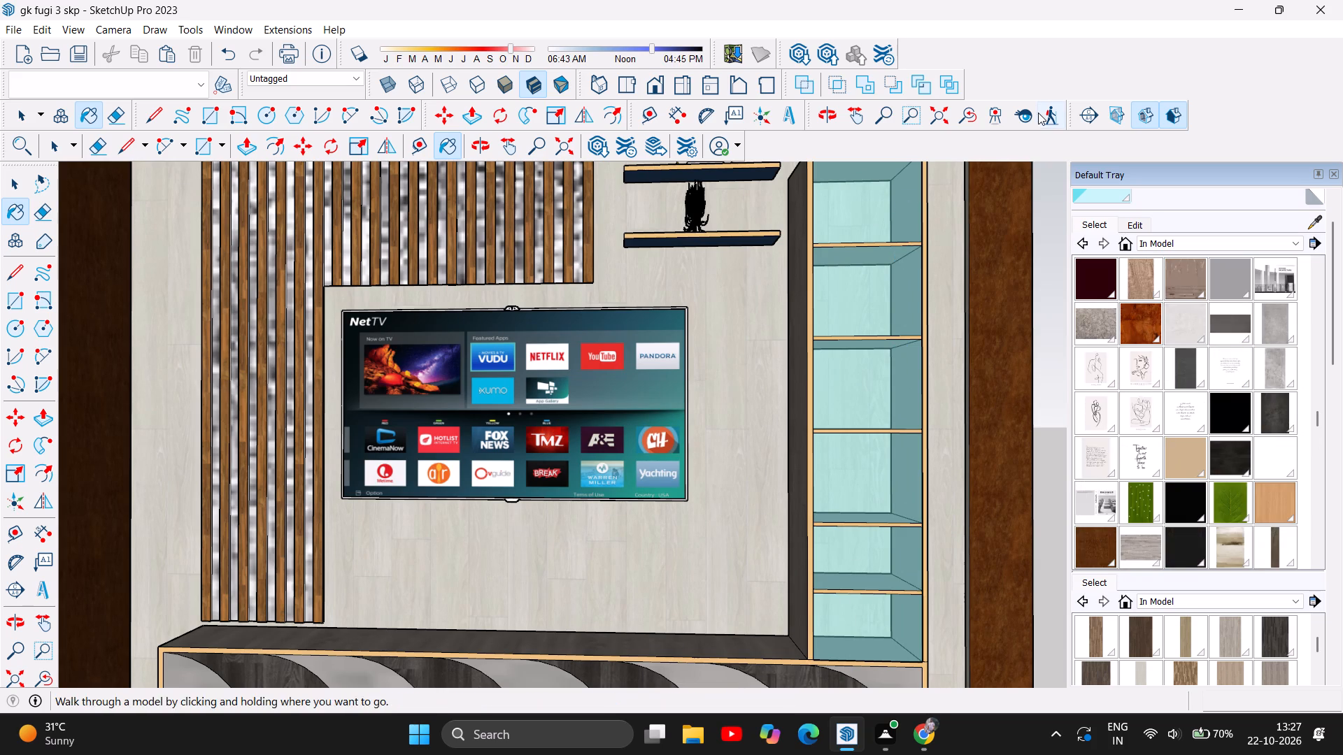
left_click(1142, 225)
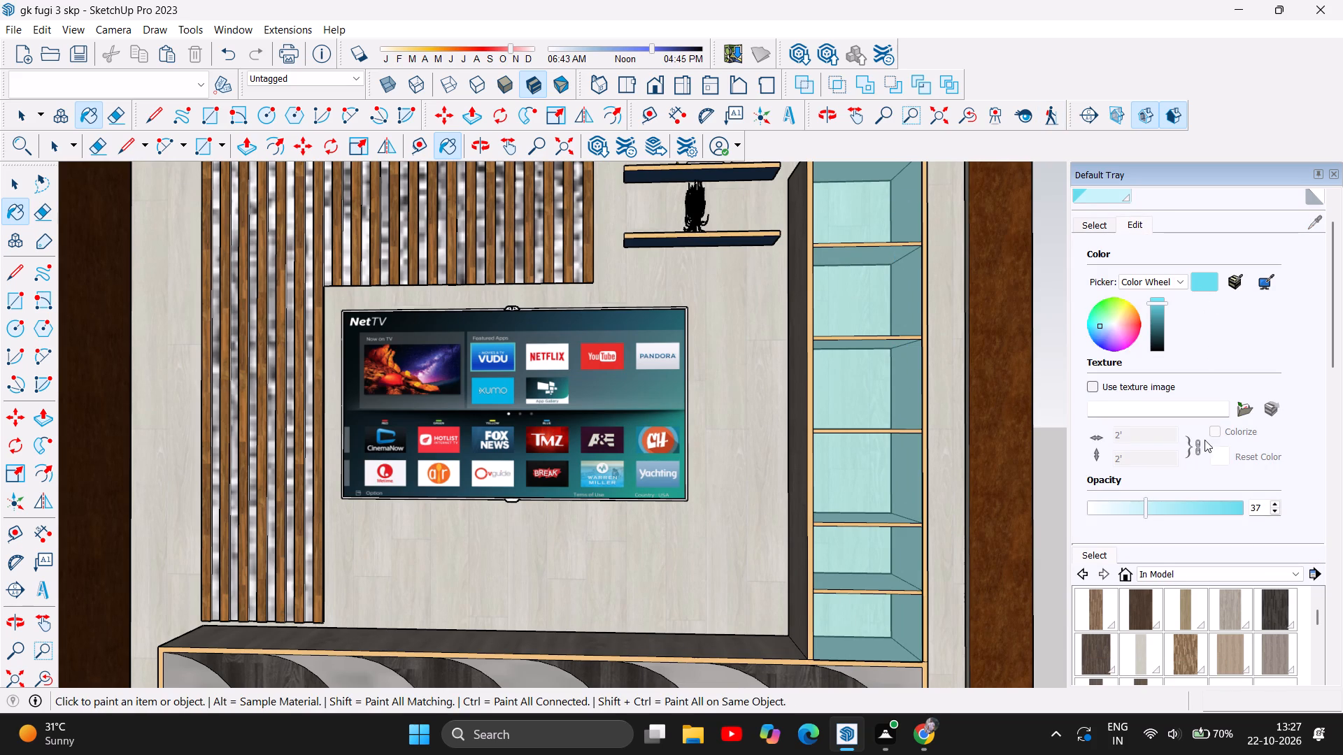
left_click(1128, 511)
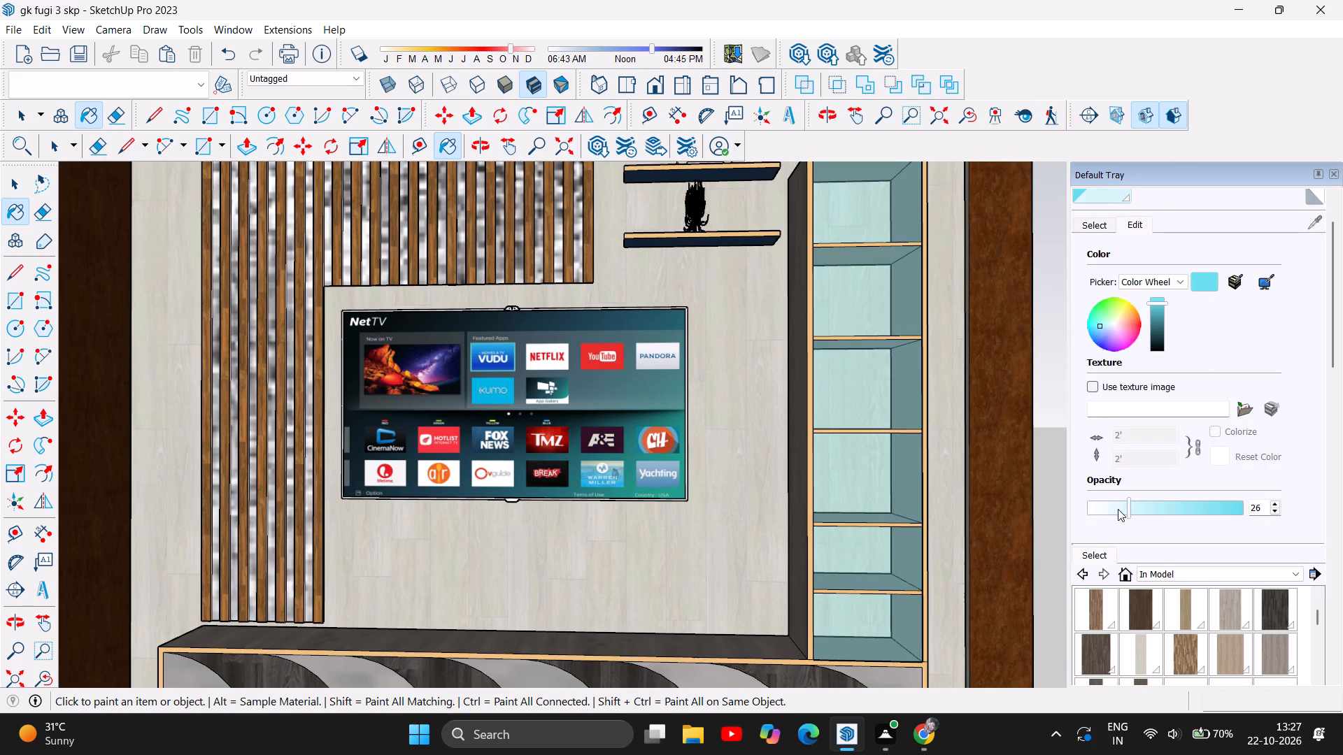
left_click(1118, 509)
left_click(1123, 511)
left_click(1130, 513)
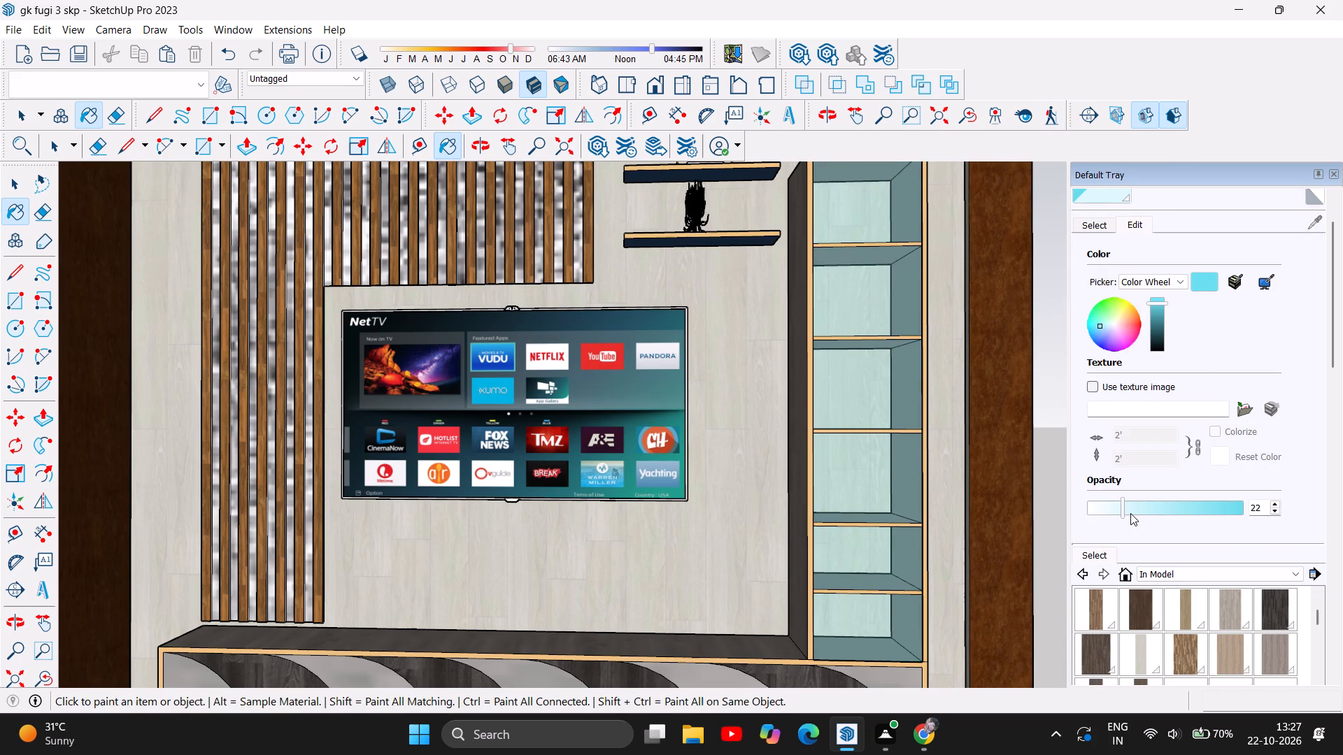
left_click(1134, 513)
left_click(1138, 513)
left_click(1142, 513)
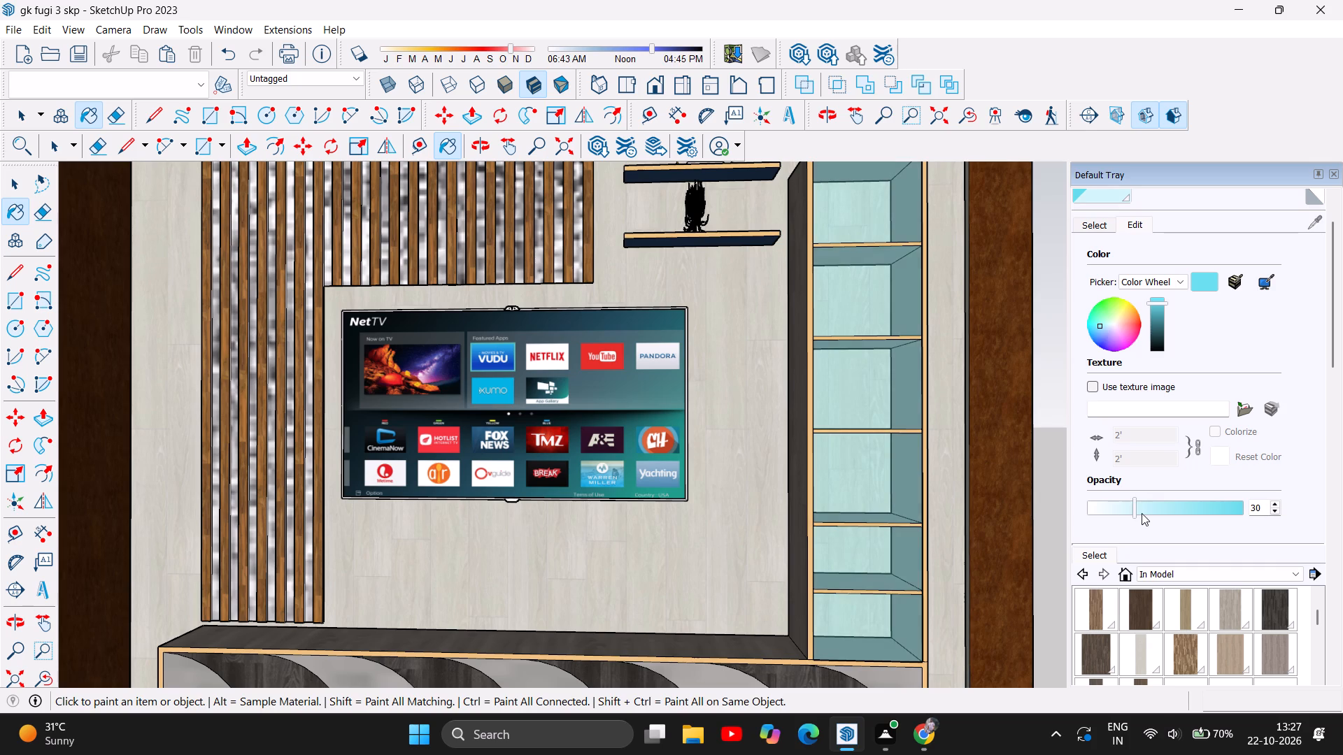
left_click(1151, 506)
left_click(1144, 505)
Shift the tall cabinet's glass material from light blue to a turquoise tint using the colour wheel.
left_click(1209, 288)
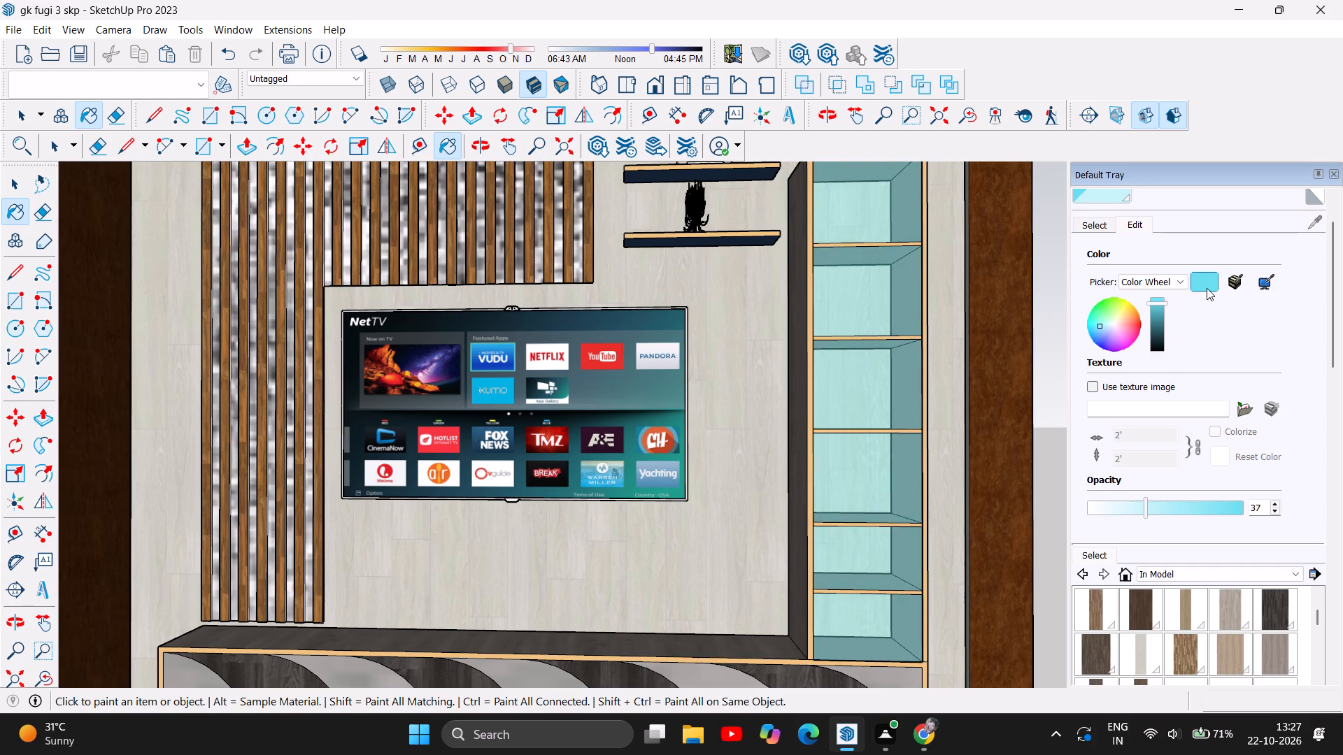
left_click(1205, 285)
left_click(1173, 283)
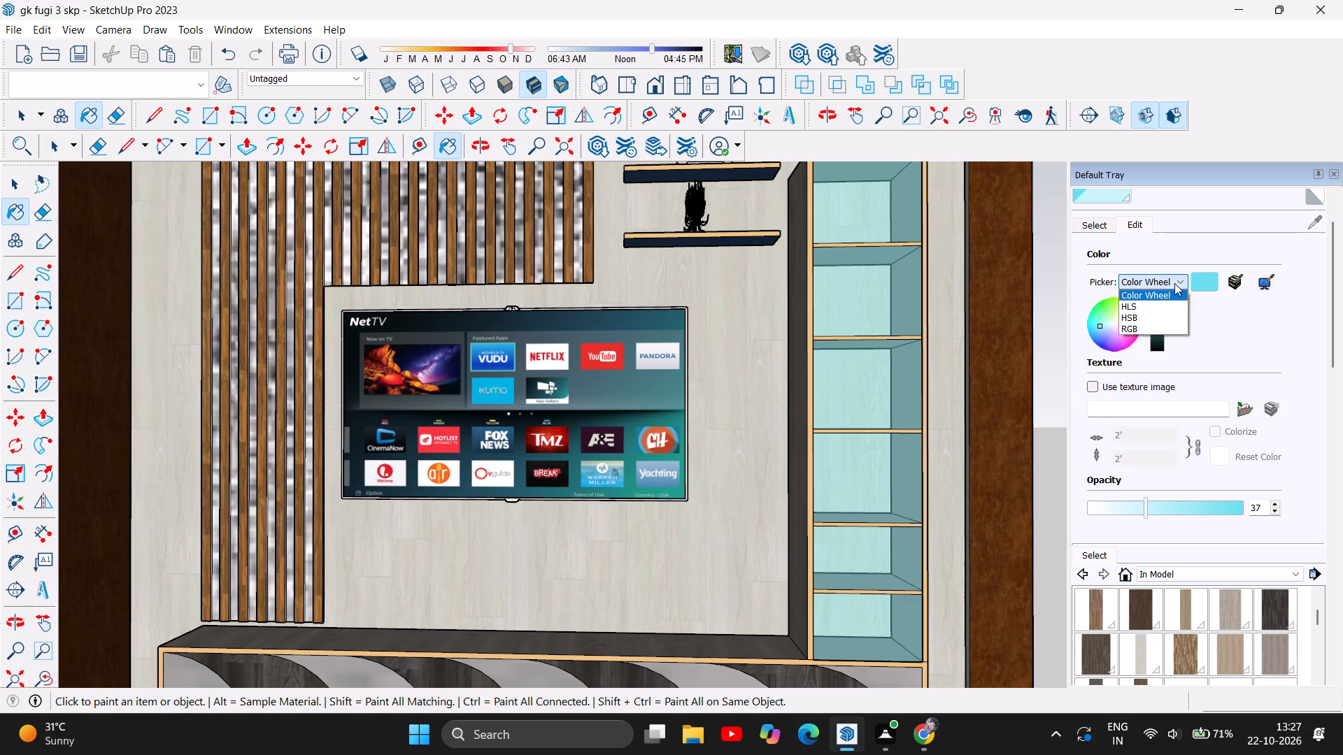
left_click(1174, 283)
left_click(1096, 323)
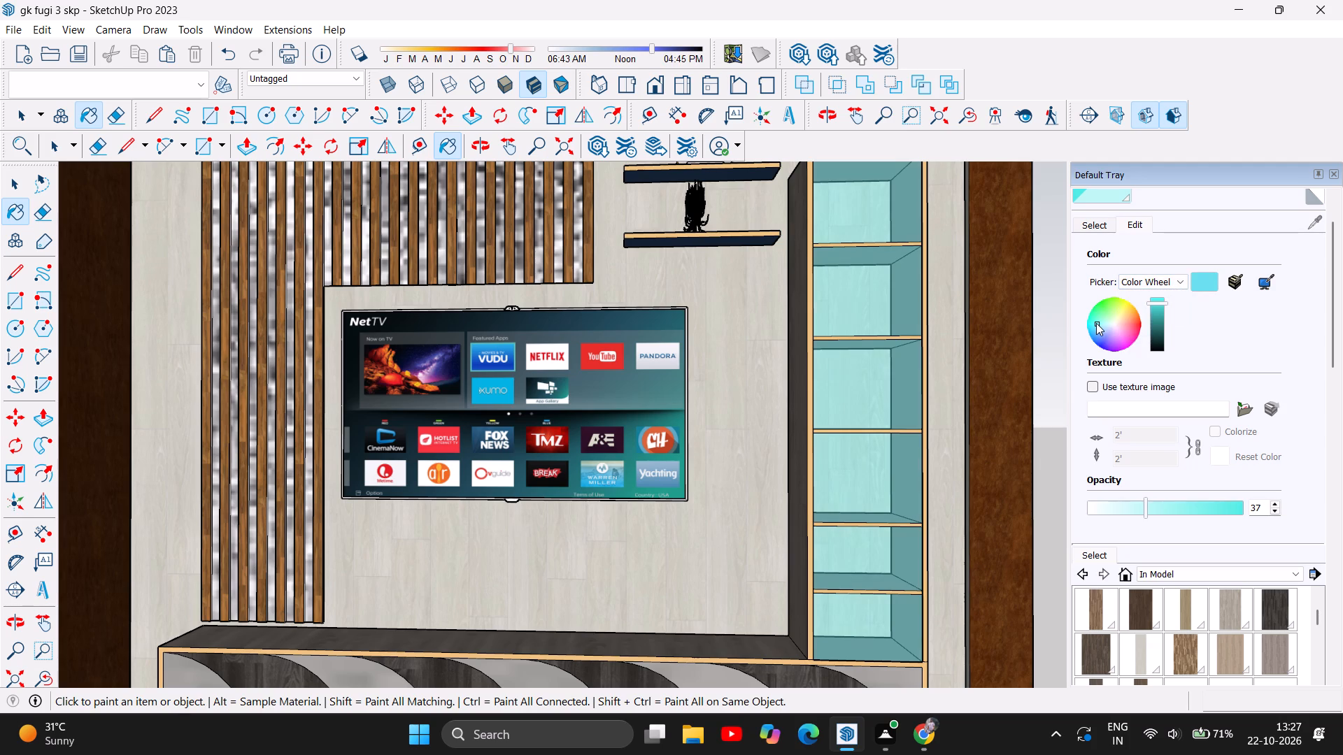
left_click(1094, 323)
left_click(1094, 323)
double_click(1086, 323)
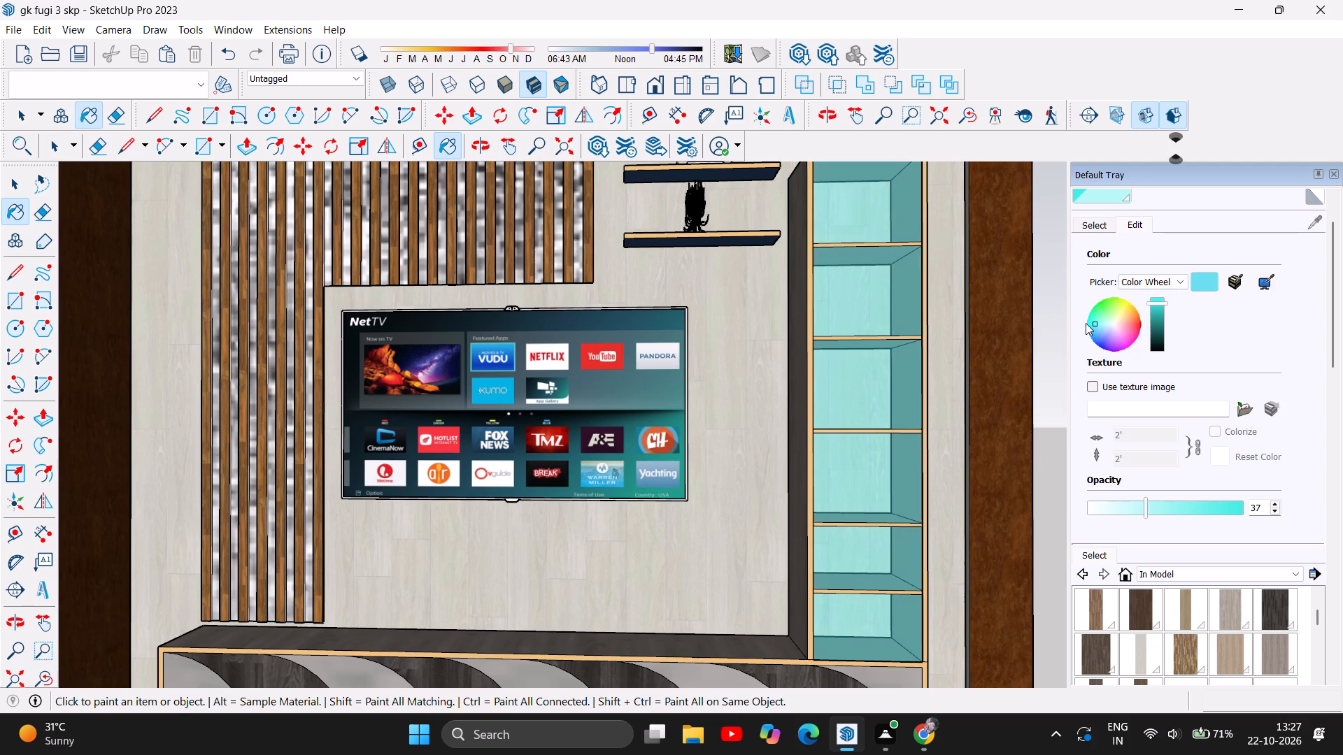
left_click(1096, 328)
left_click(1101, 323)
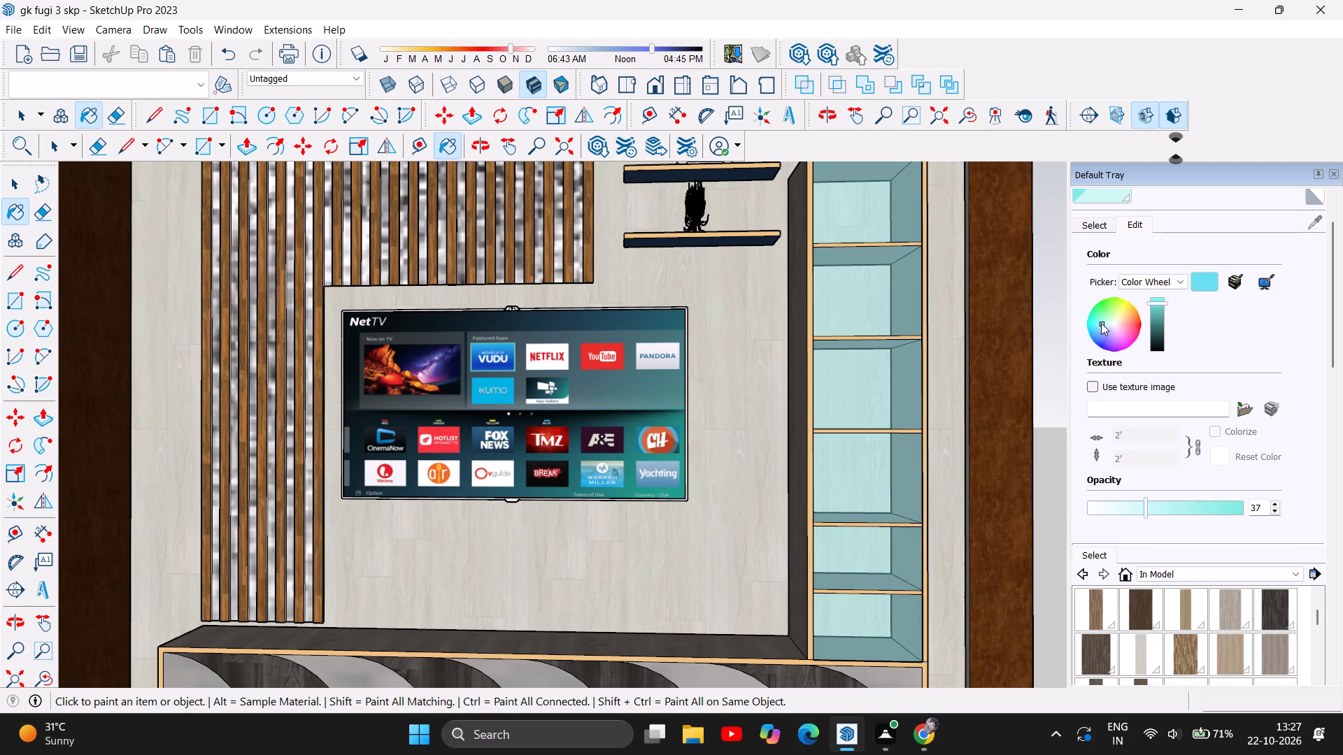
left_click(1099, 322)
double_click(1107, 320)
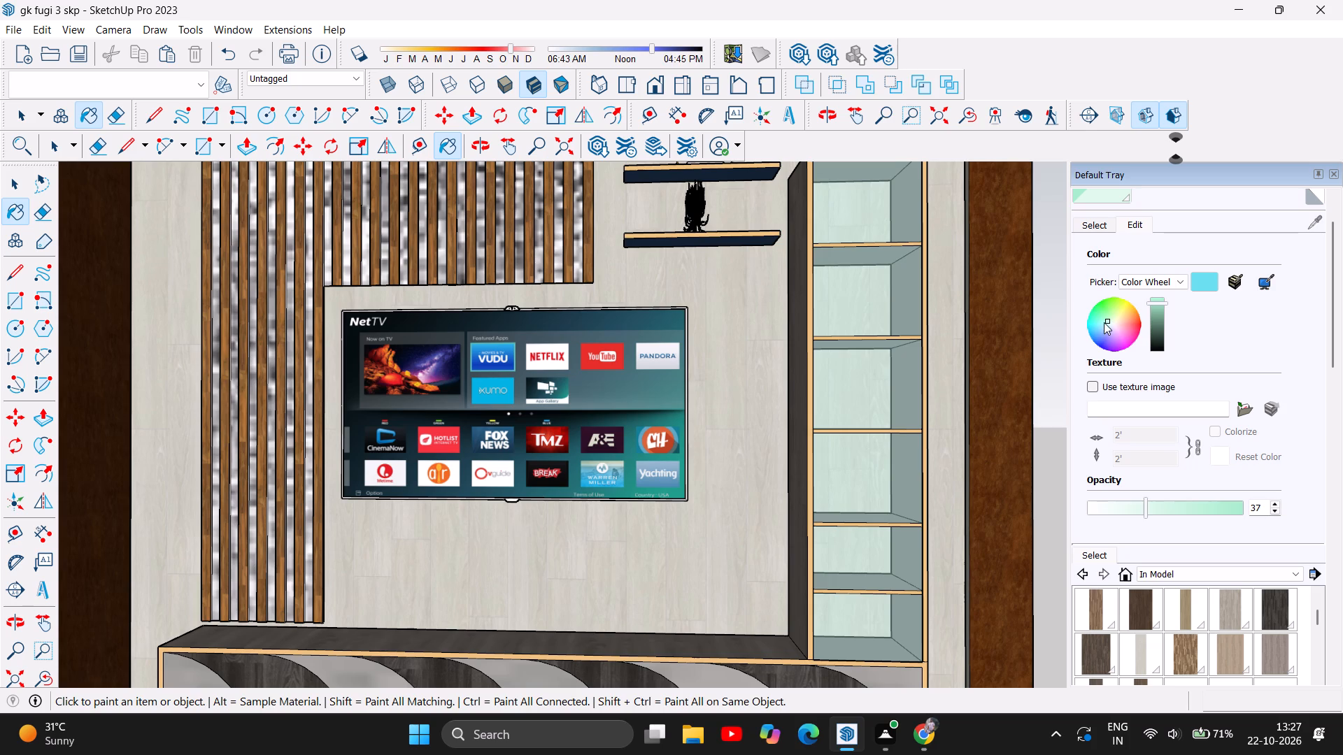
double_click(1104, 322)
left_click(1099, 322)
left_click(1096, 322)
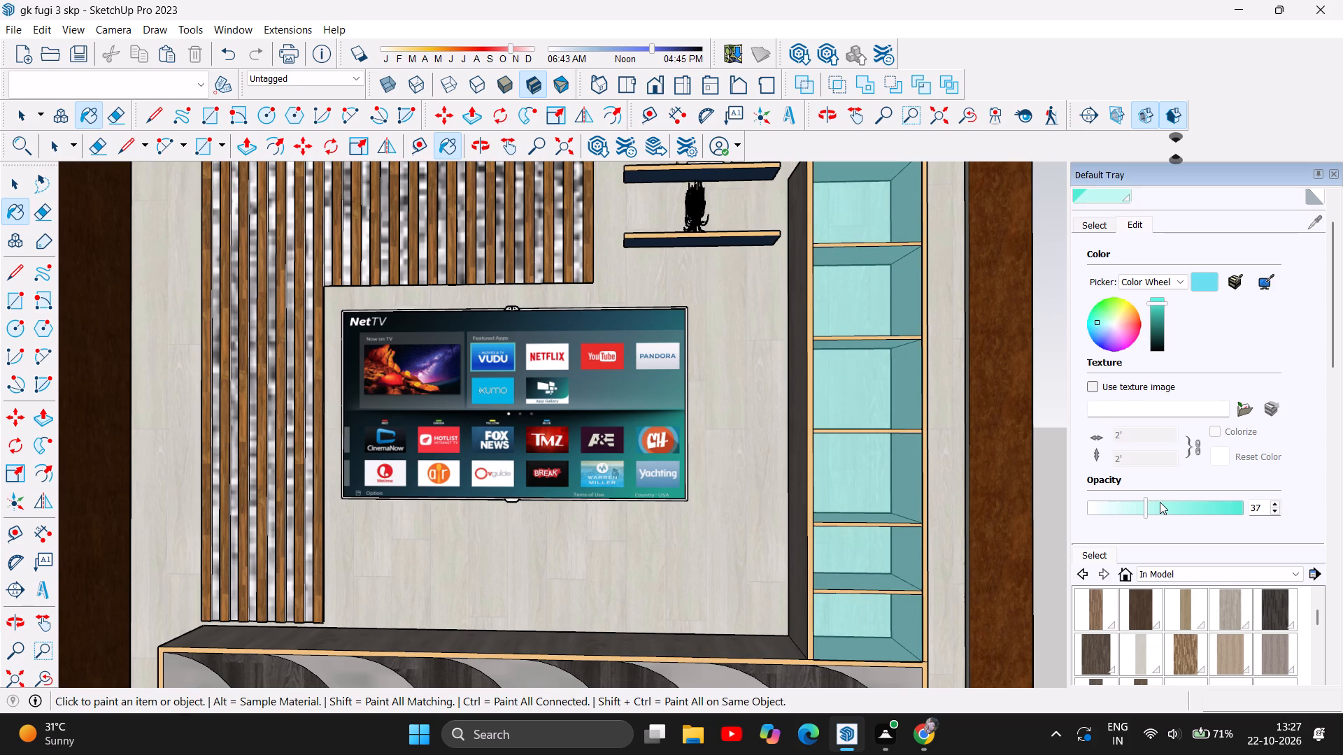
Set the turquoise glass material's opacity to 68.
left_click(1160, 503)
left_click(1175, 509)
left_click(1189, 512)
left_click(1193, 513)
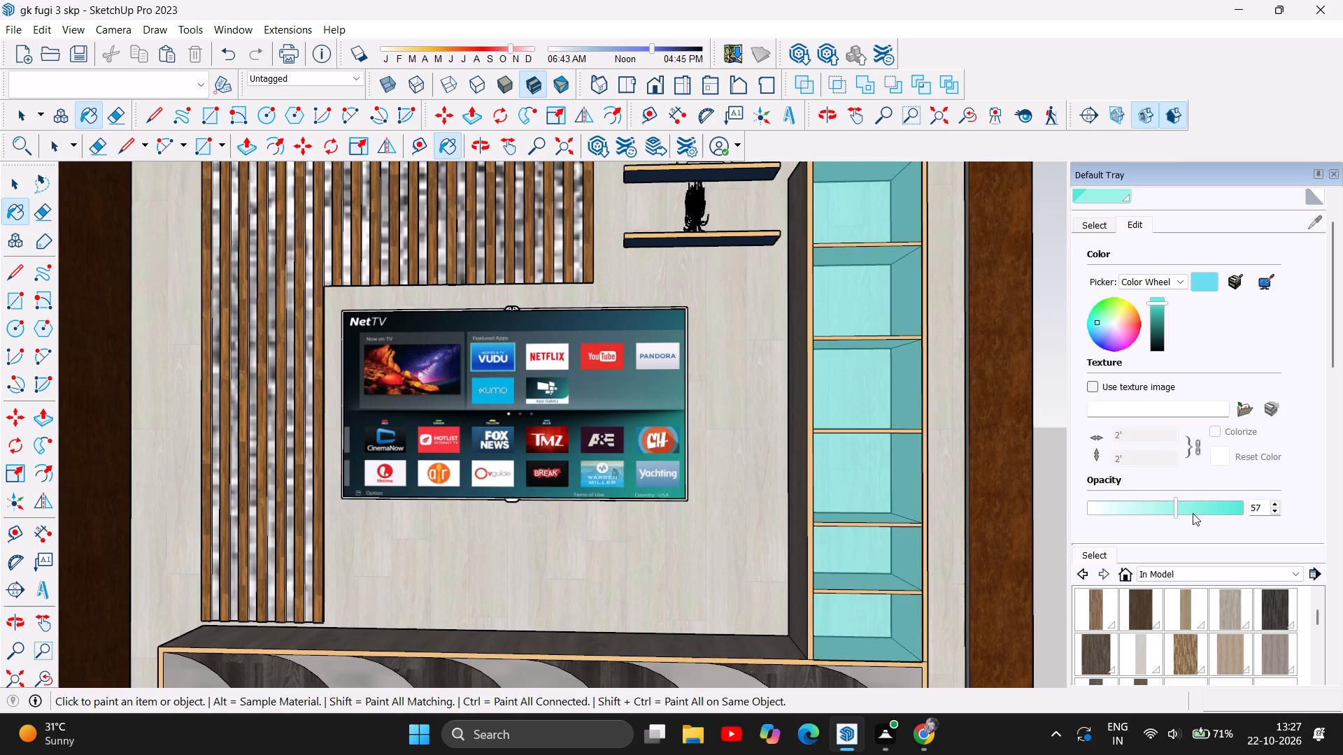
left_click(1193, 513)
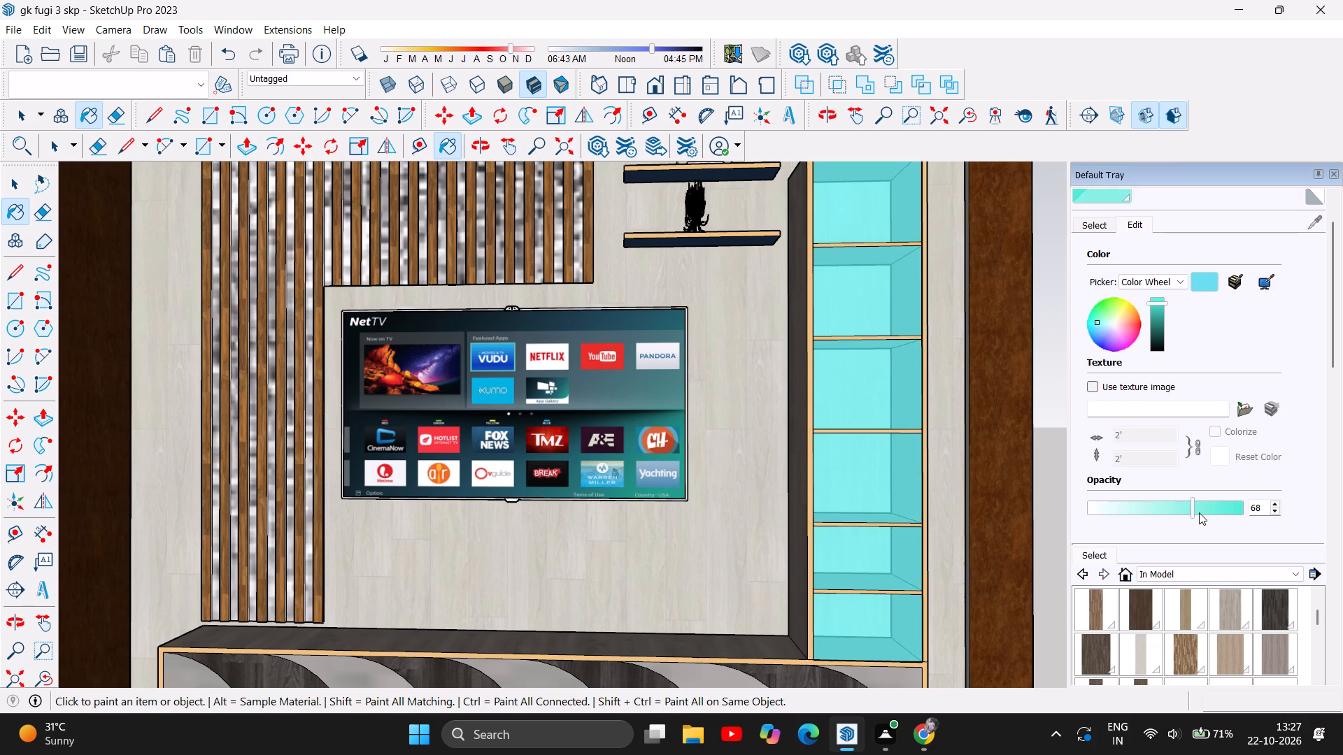
Examine the tall cabinet's turquoise glass fronts up close, from the side and against the whole TV wall.
scroll(1014, 504, "down", 5)
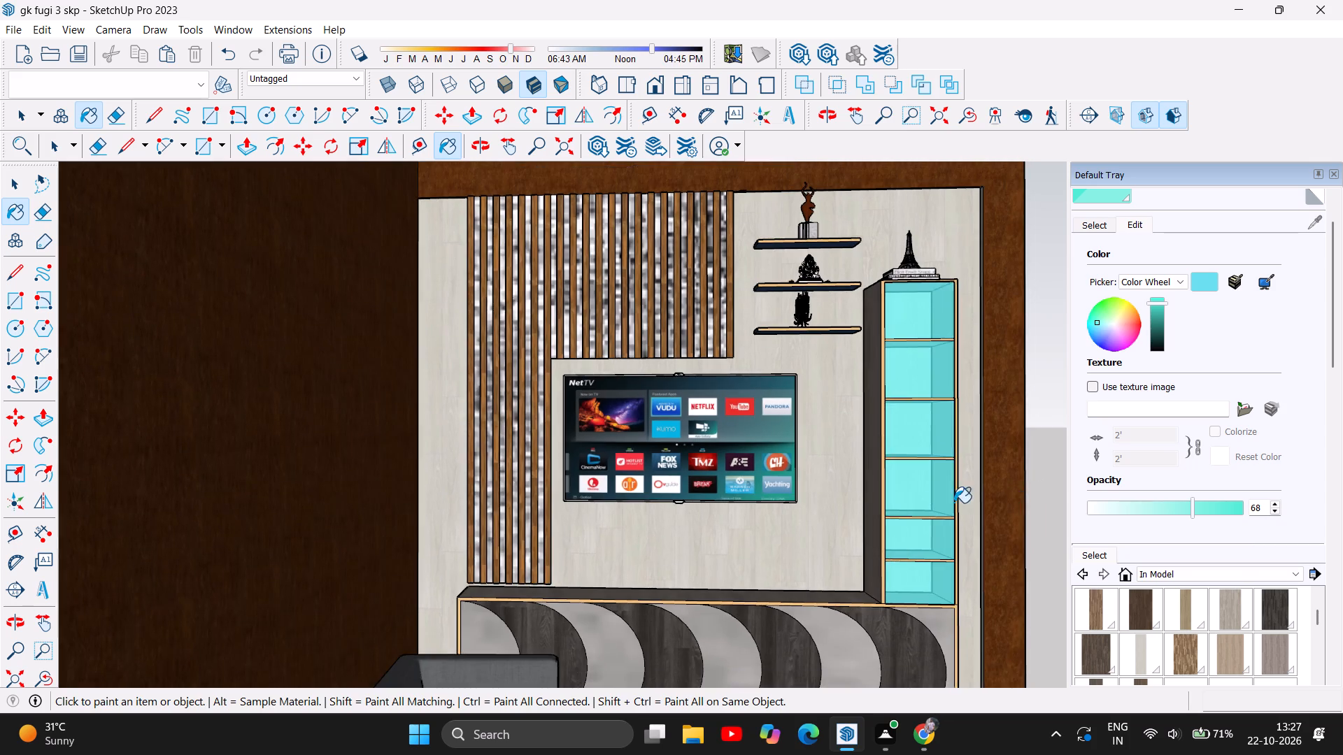
scroll(776, 475, "down", 6)
scroll(613, 408, "down", 5)
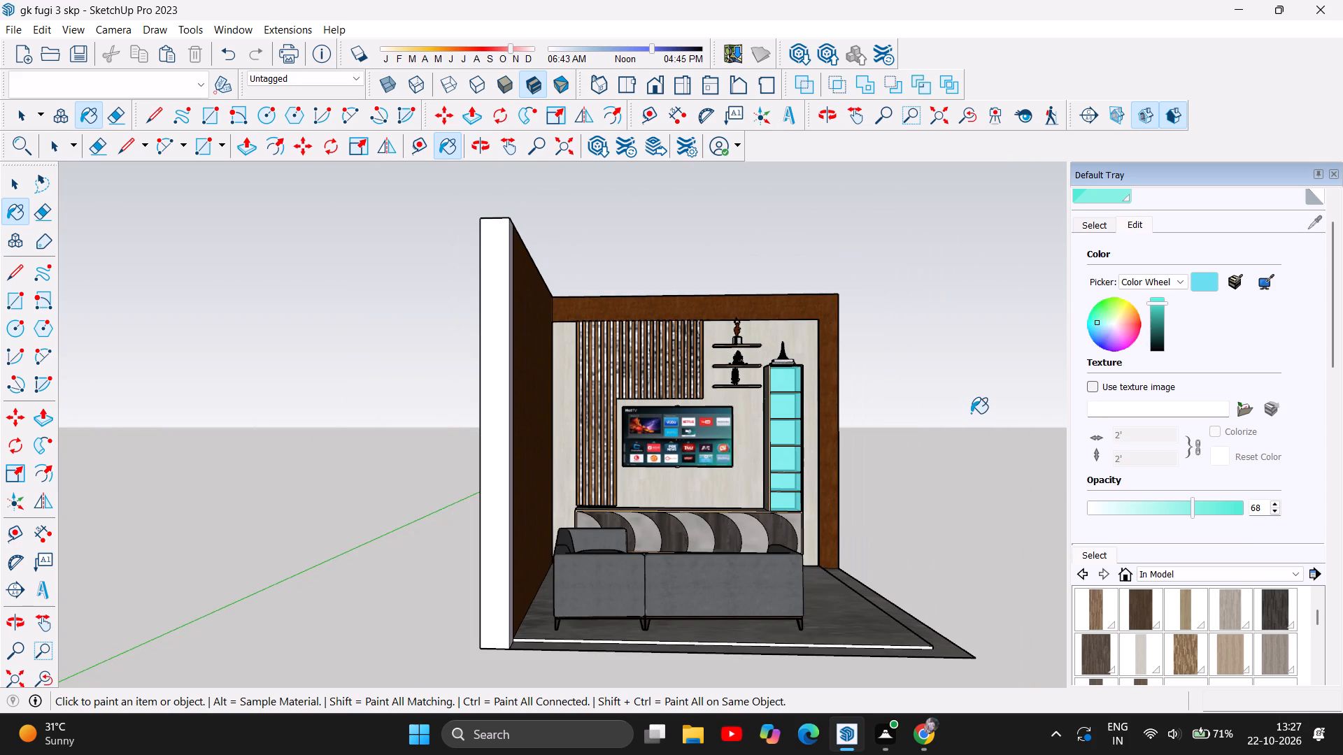
key("Escape")
left_click(483, 144)
left_click_drag(880, 424, 722, 494)
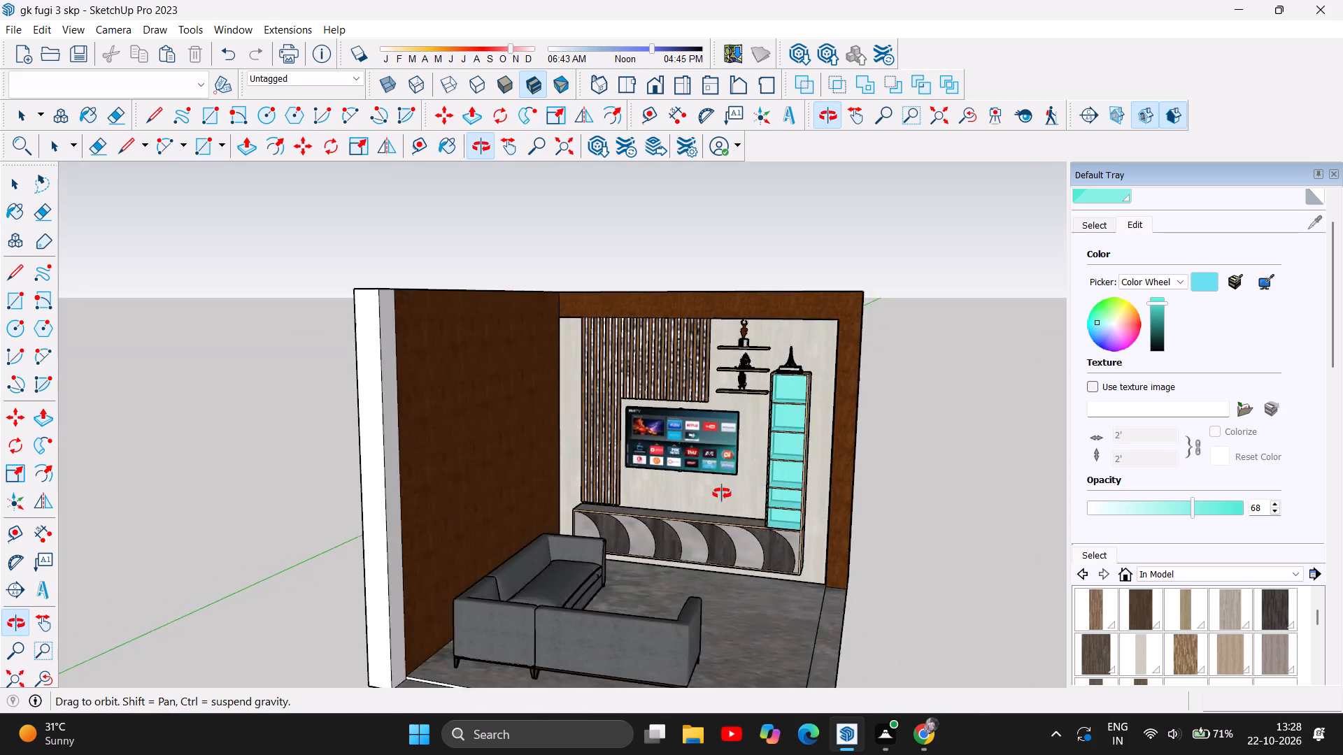
left_click_drag(722, 494, 583, 536)
left_click(583, 536)
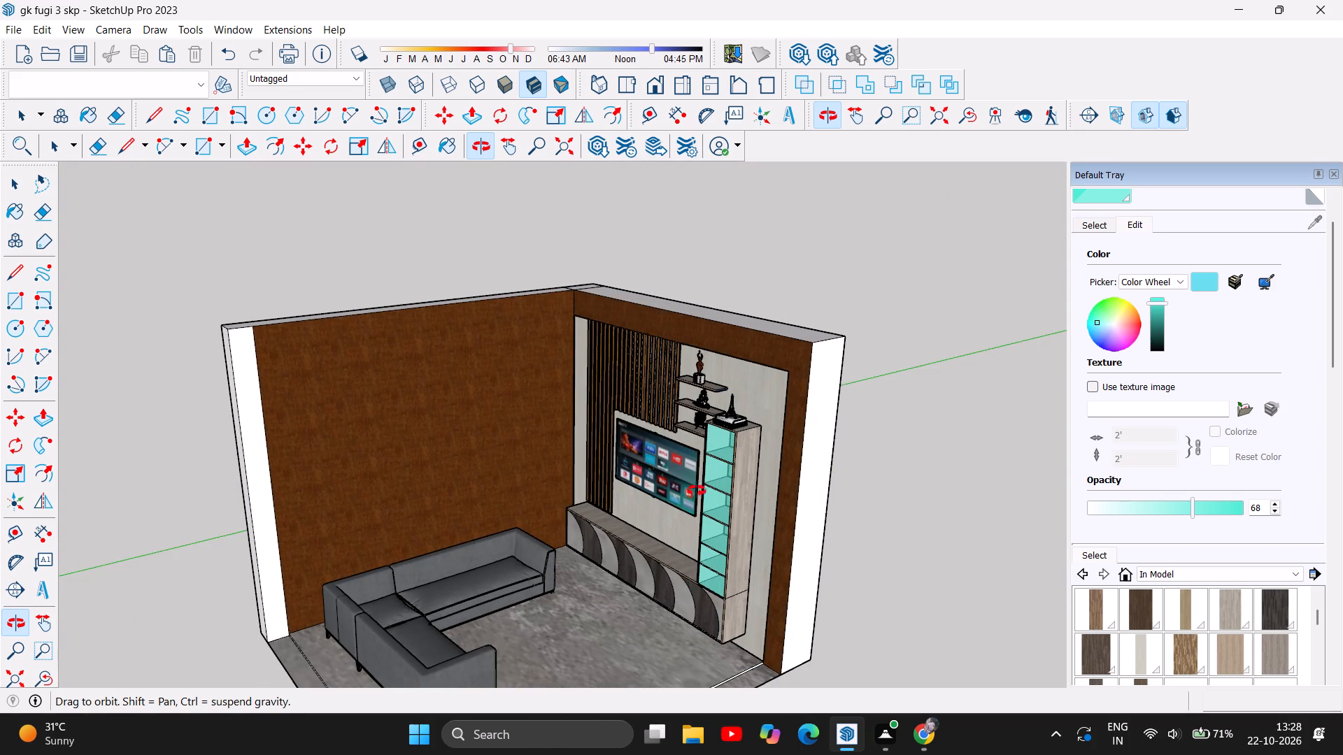
scroll(701, 489, "up", 6)
scroll(704, 296, "up", 4)
scroll(741, 542, "up", 4)
scroll(761, 393, "up", 4)
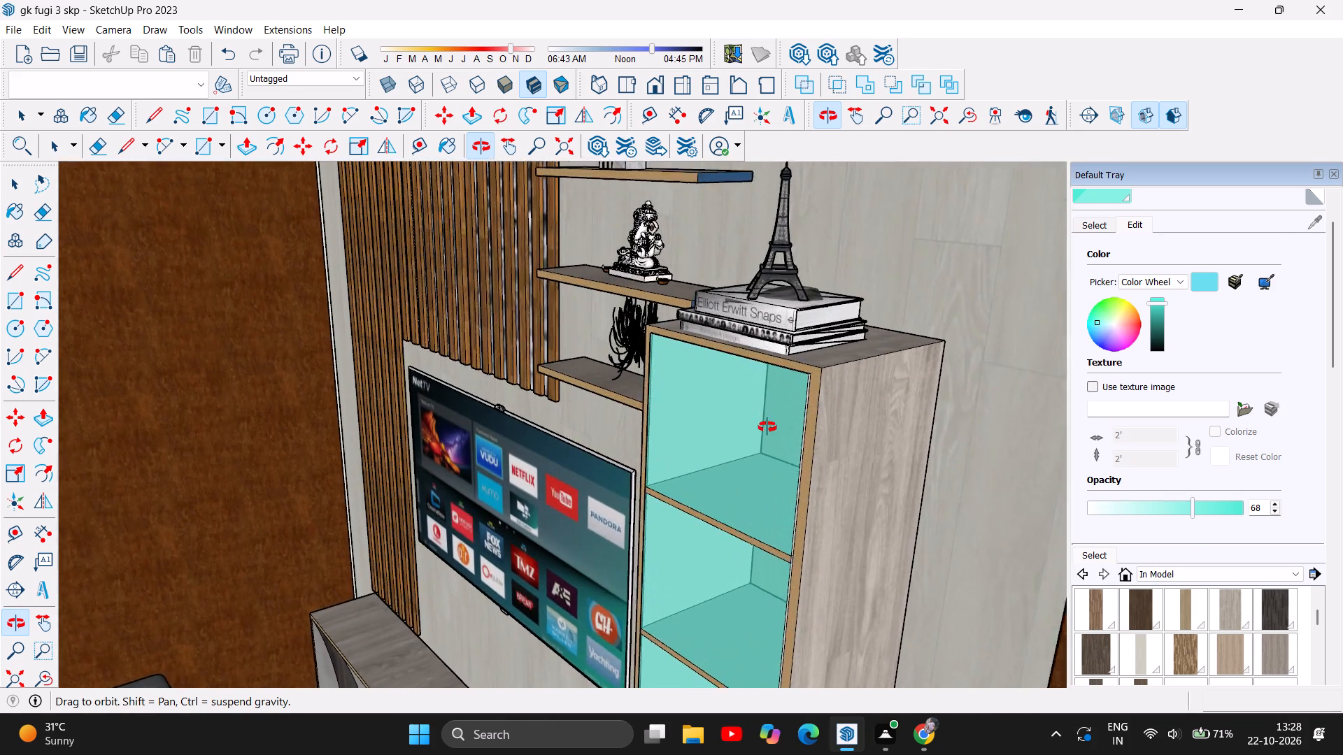
scroll(767, 427, "up", 2)
left_click_drag(669, 490, 559, 527)
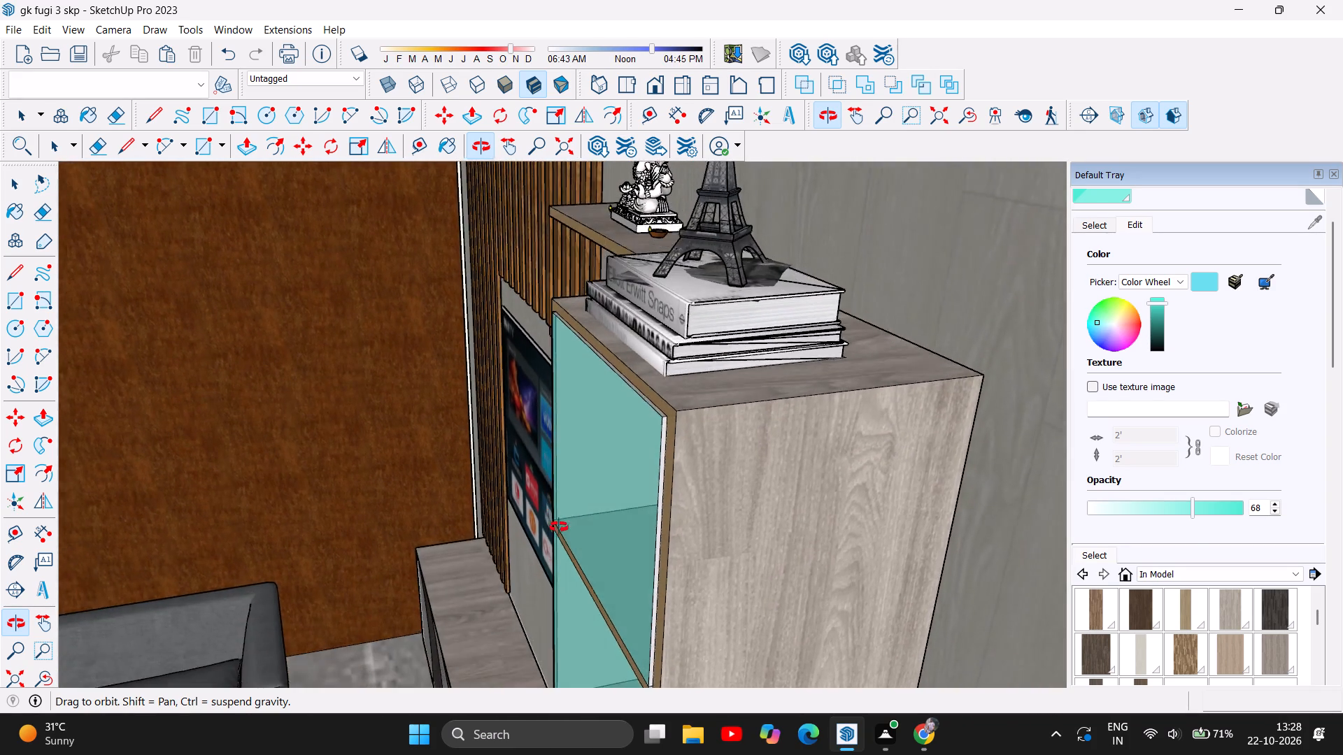
left_click_drag(559, 527, 923, 454)
scroll(928, 344, "down", 5)
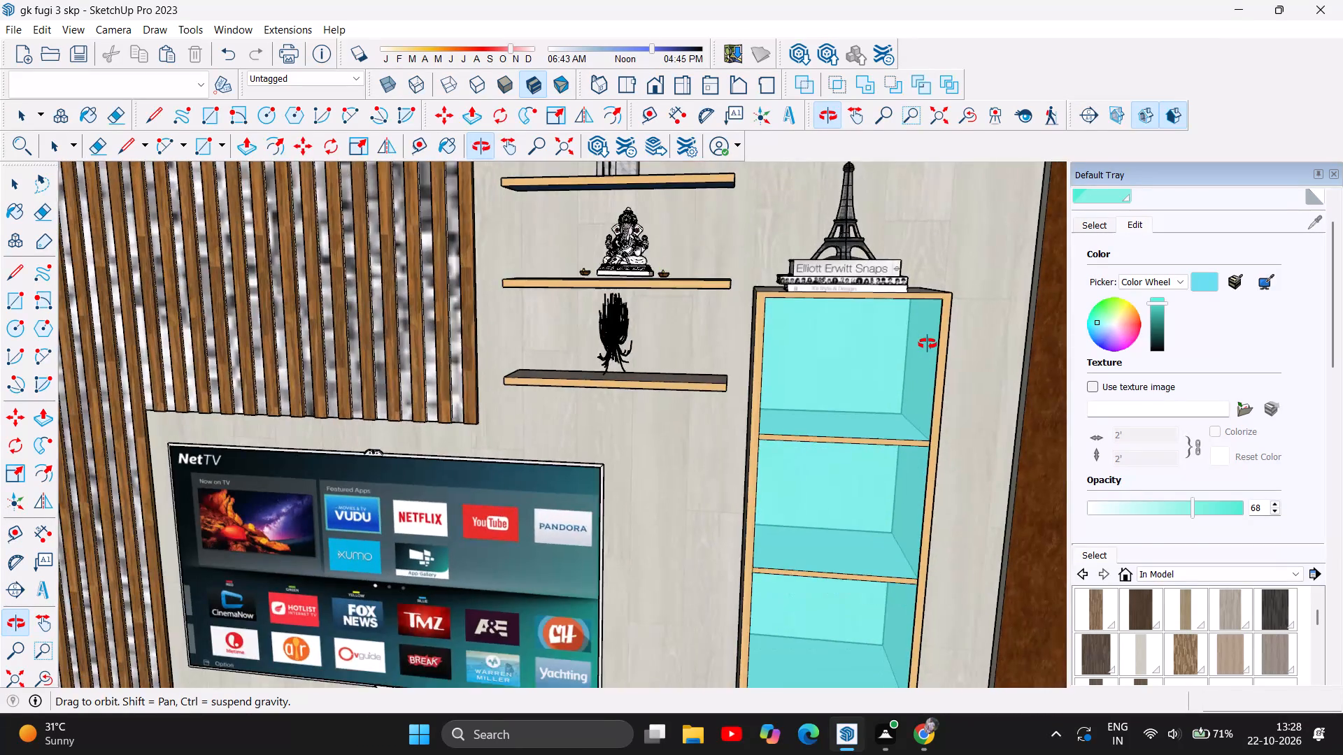
scroll(928, 344, "down", 16)
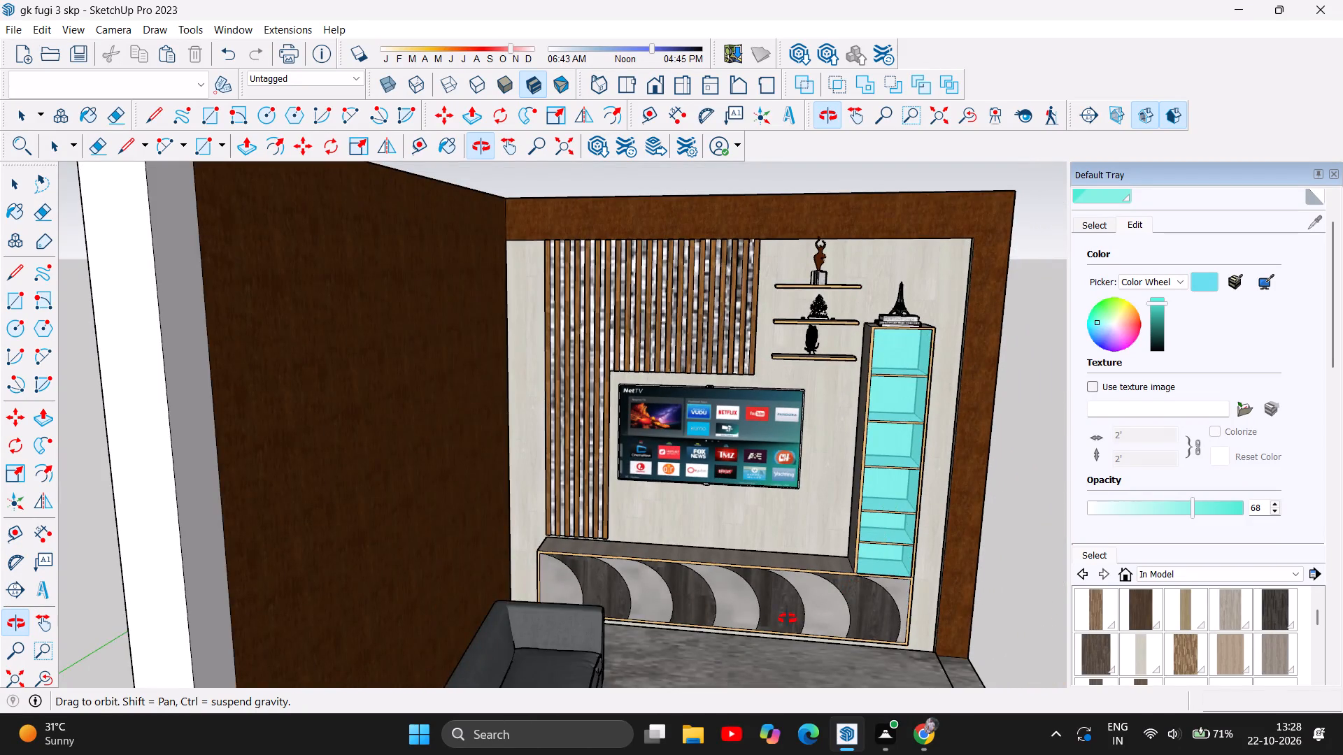
left_click_drag(788, 619, 669, 570)
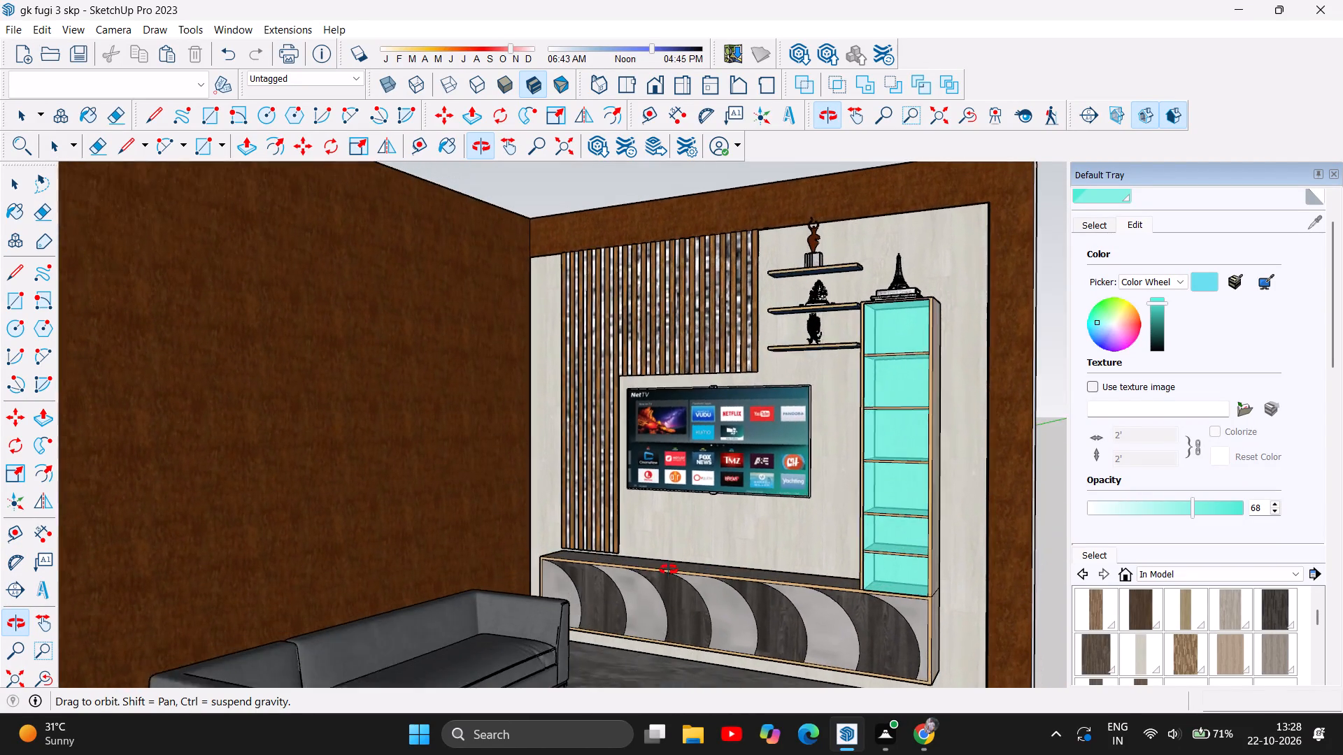
left_click_drag(669, 570, 669, 573)
left_click_drag(871, 505, 639, 488)
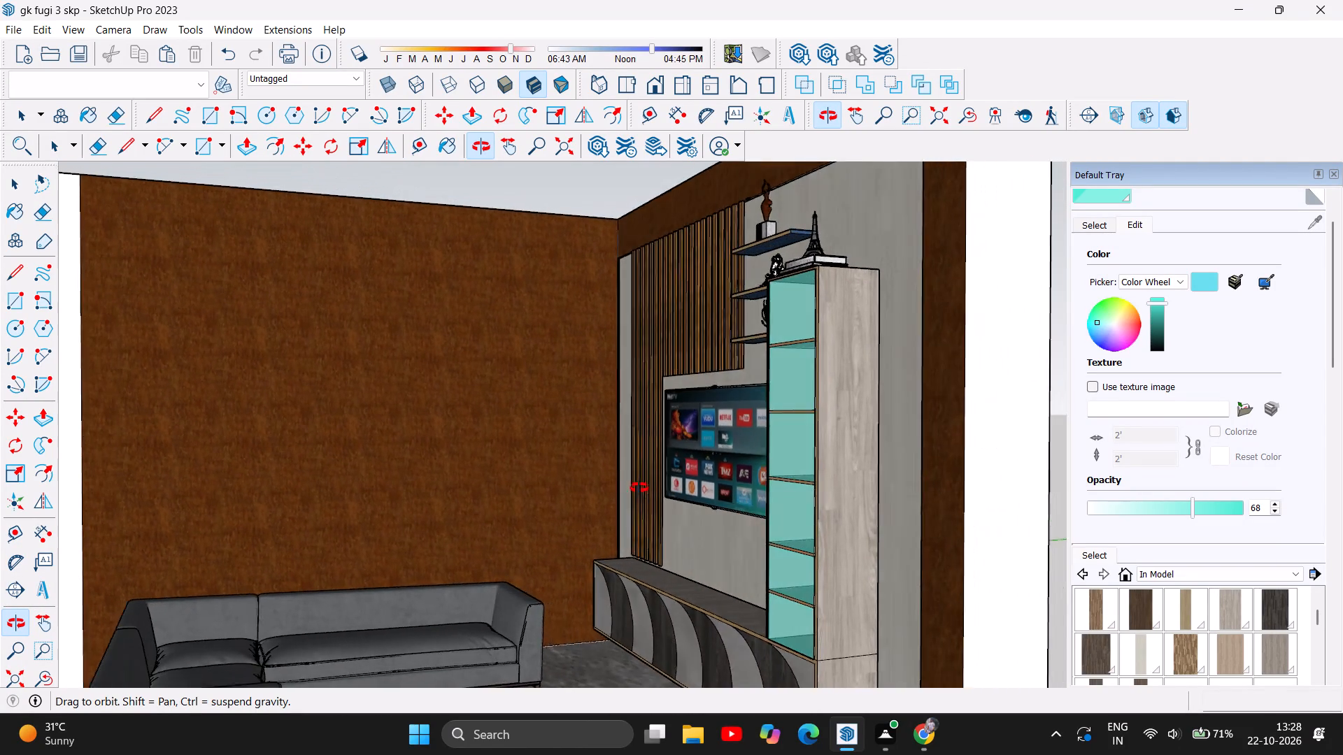
left_click_drag(639, 488, 981, 475)
scroll(727, 523, "down", 5)
left_click_drag(690, 554, 723, 634)
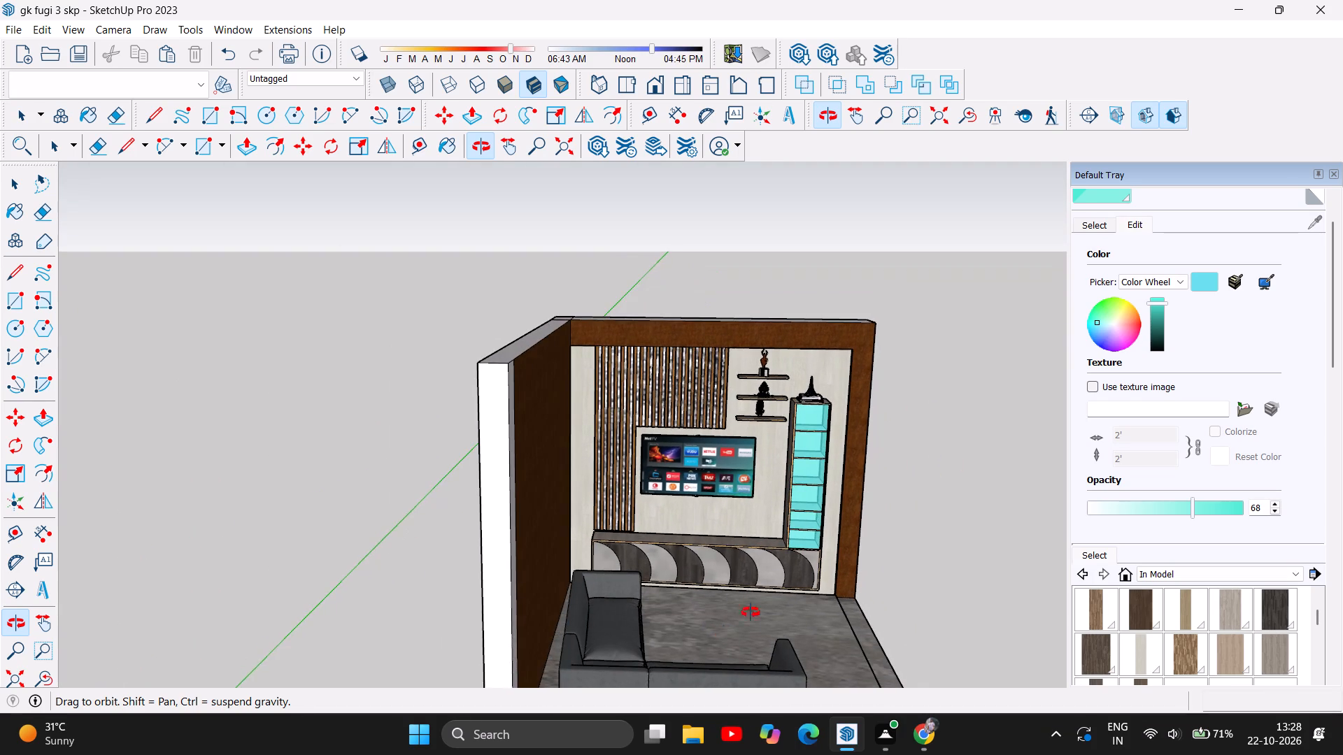
scroll(787, 577, "up", 5)
left_click_drag(839, 559, 779, 551)
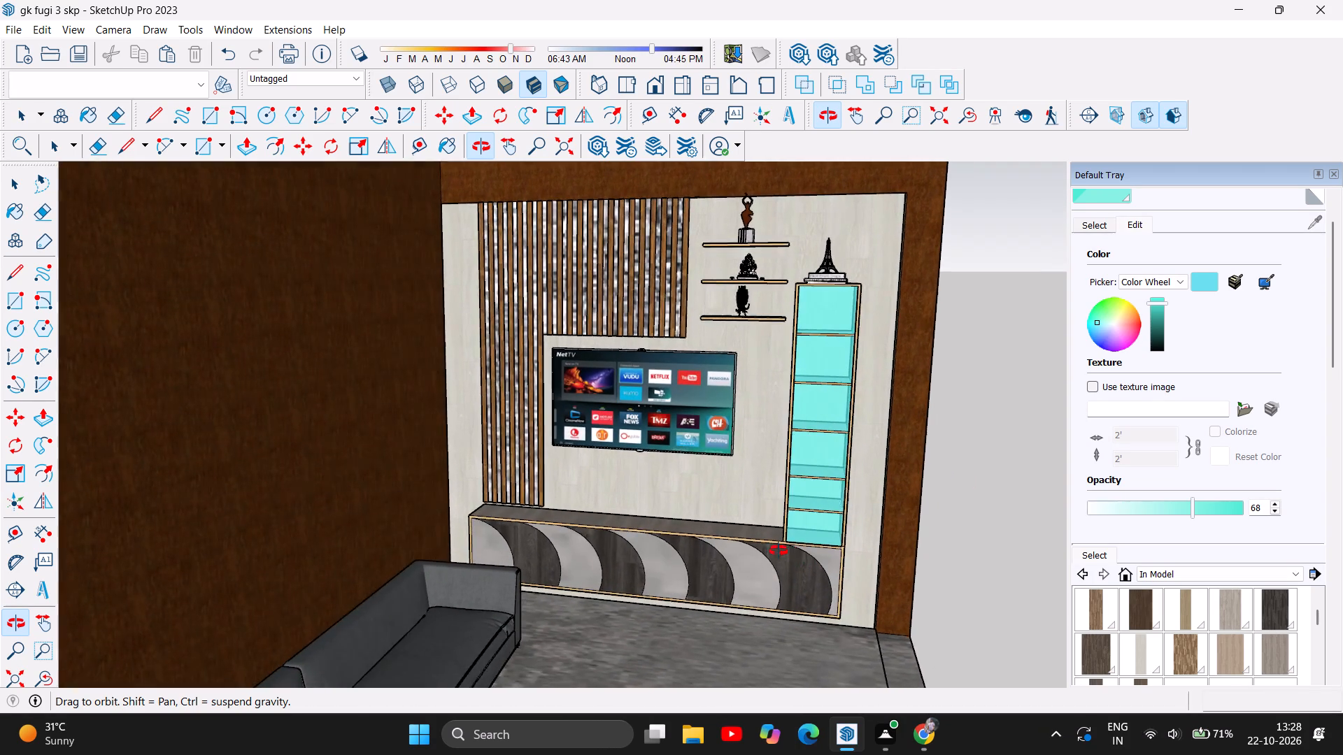
left_click_drag(779, 551, 786, 531)
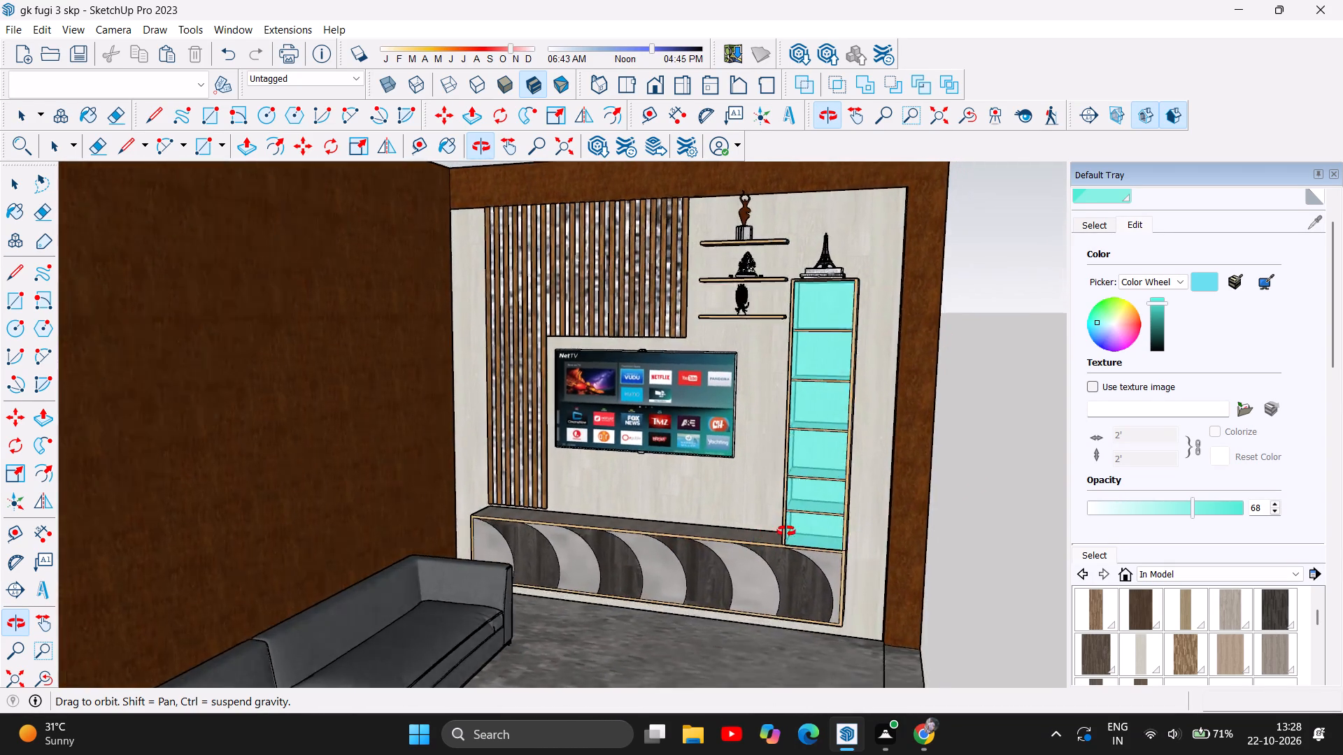
left_click_drag(786, 531, 817, 529)
left_click(817, 529)
Raise the turquoise glass material's opacity to 80.
scroll(530, 326, "up", 5)
scroll(457, 309, "up", 4)
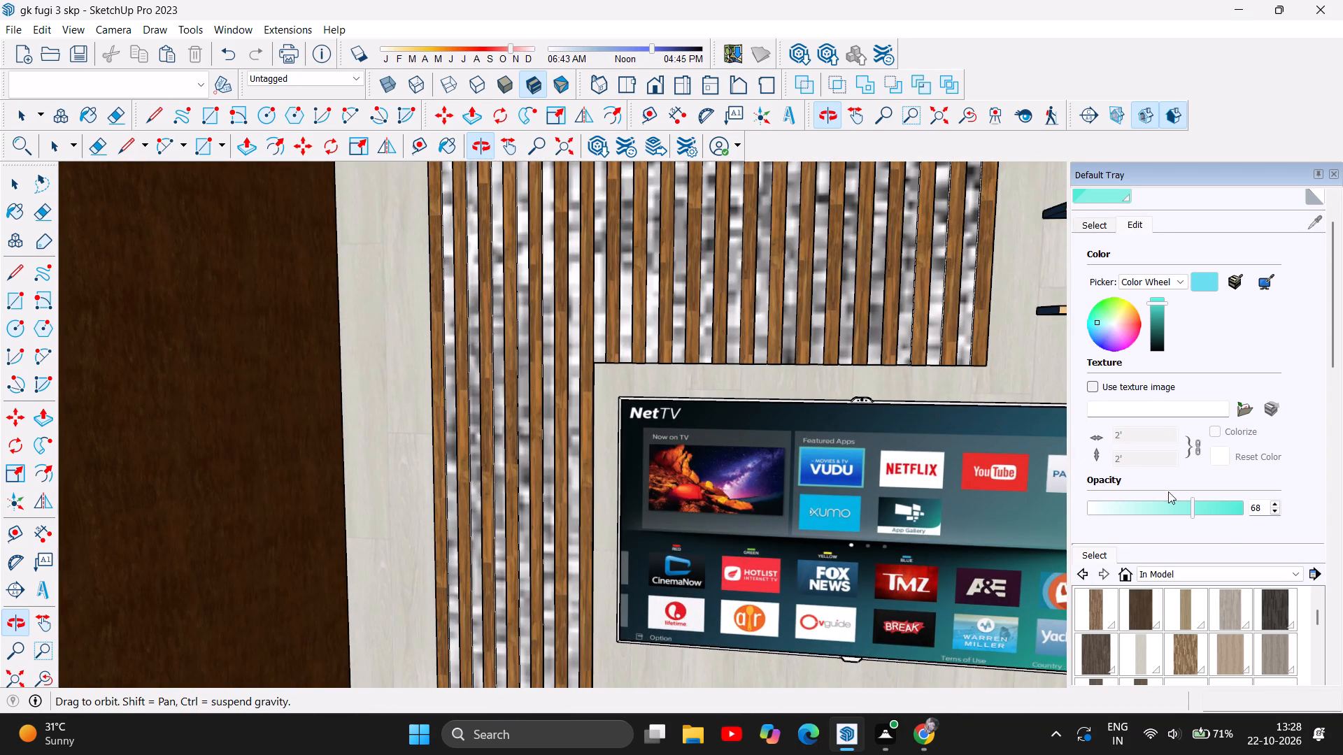
scroll(1226, 589, "down", 3)
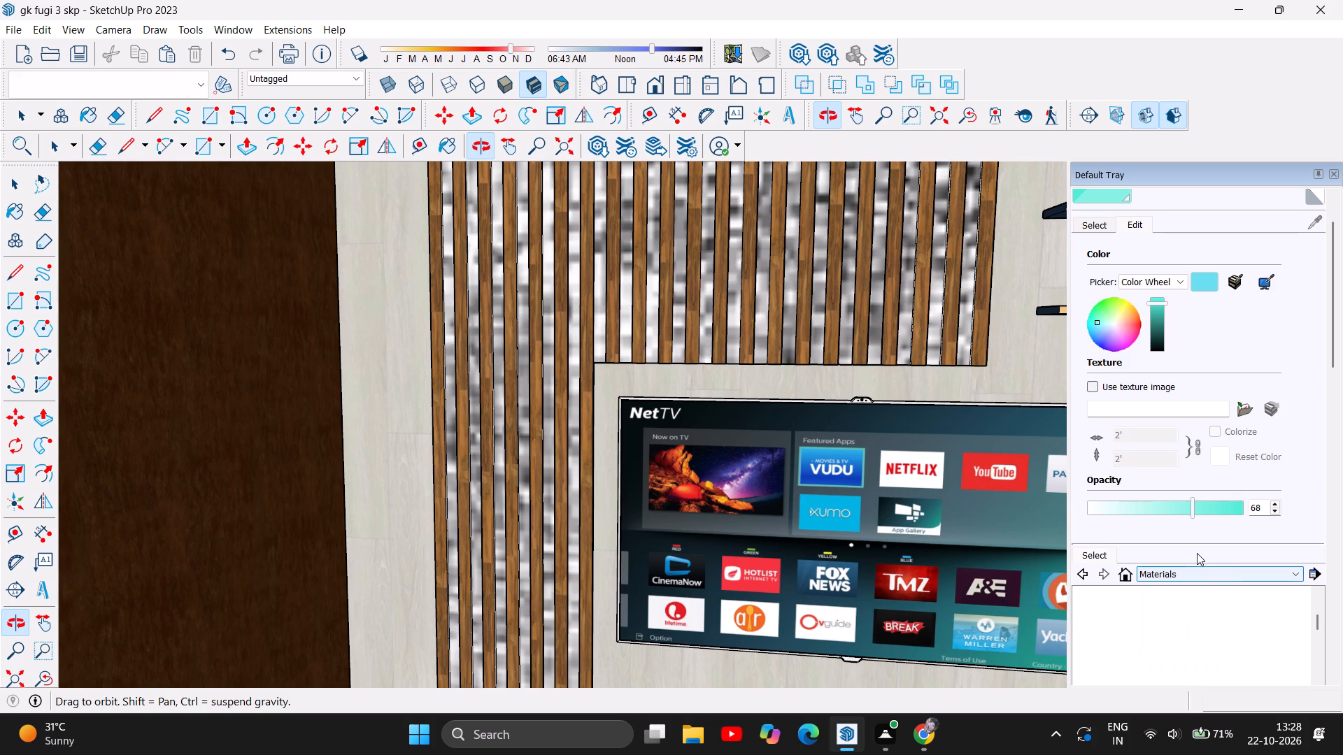
scroll(1193, 547, "up", 5)
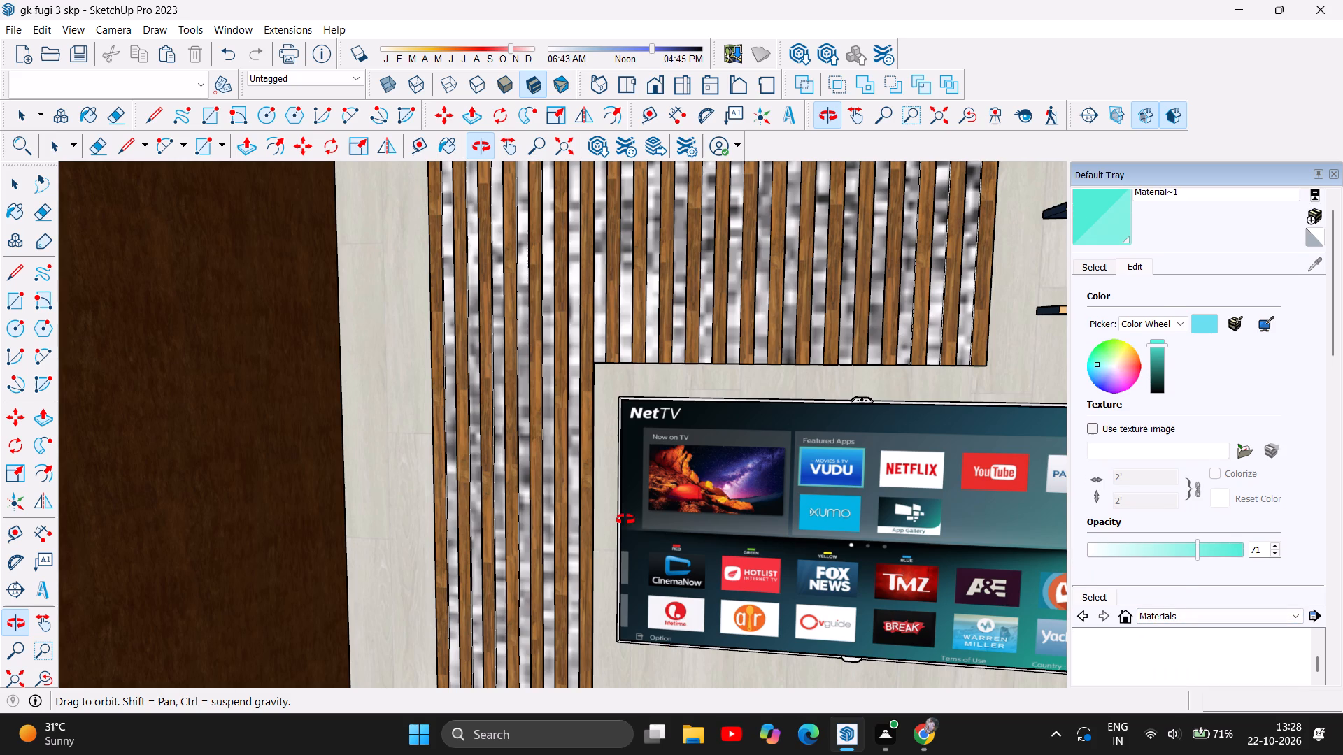
scroll(653, 592, "down", 4)
scroll(612, 463, "down", 4)
scroll(612, 463, "up", 1)
scroll(612, 463, "down", 2)
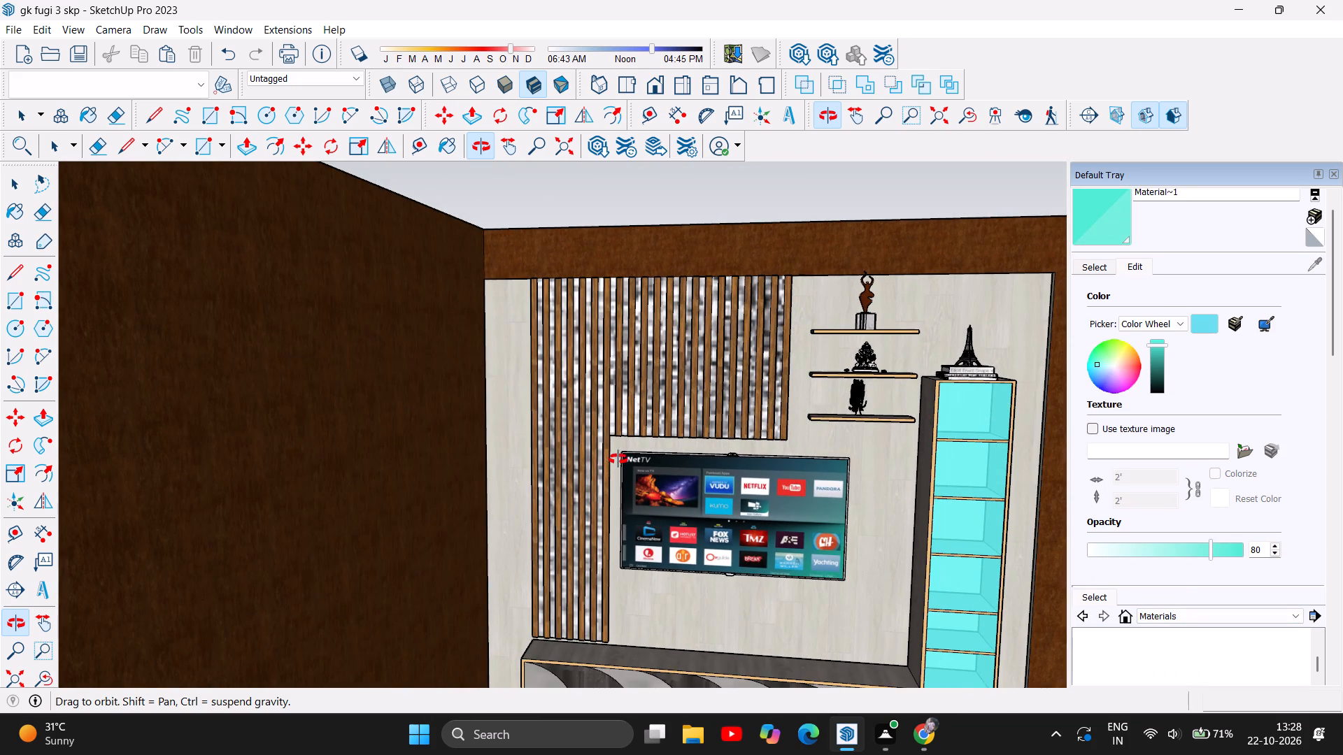
scroll(618, 459, "down", 2)
left_click_drag(887, 501, 804, 412)
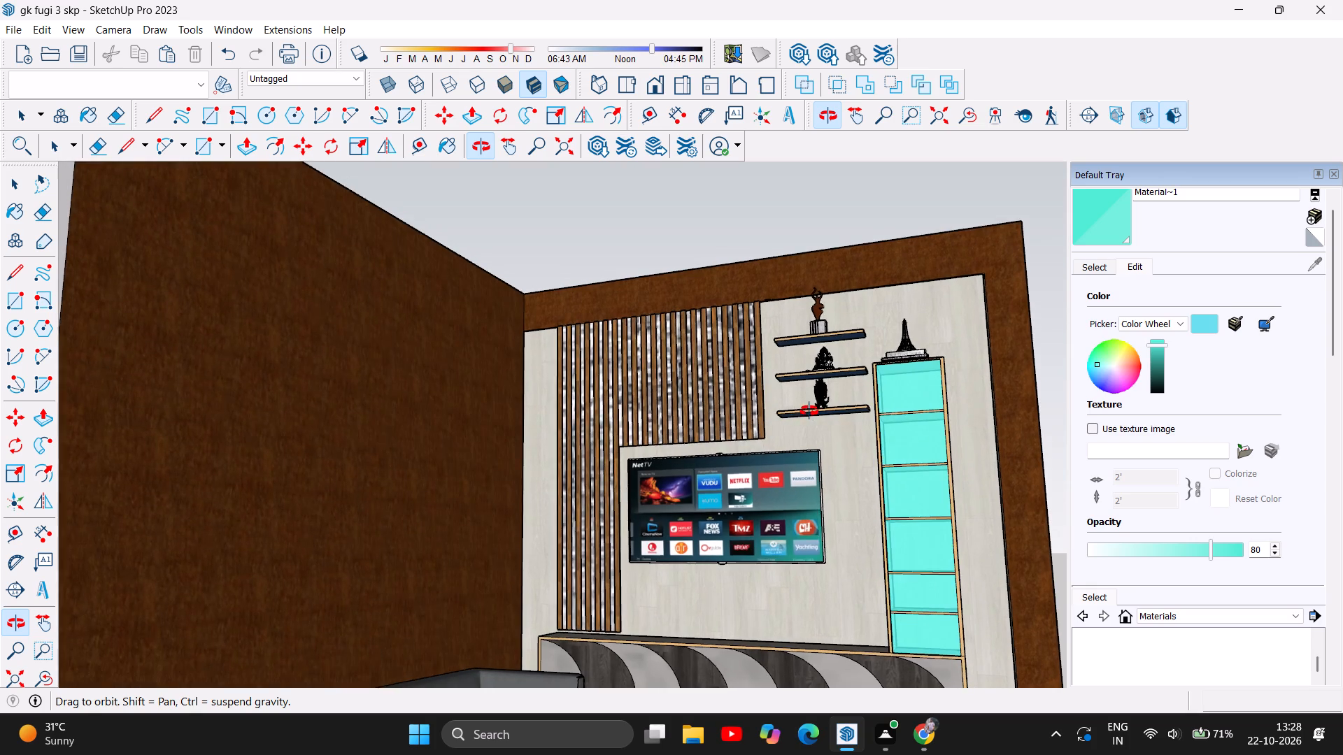
scroll(809, 411, "down", 4)
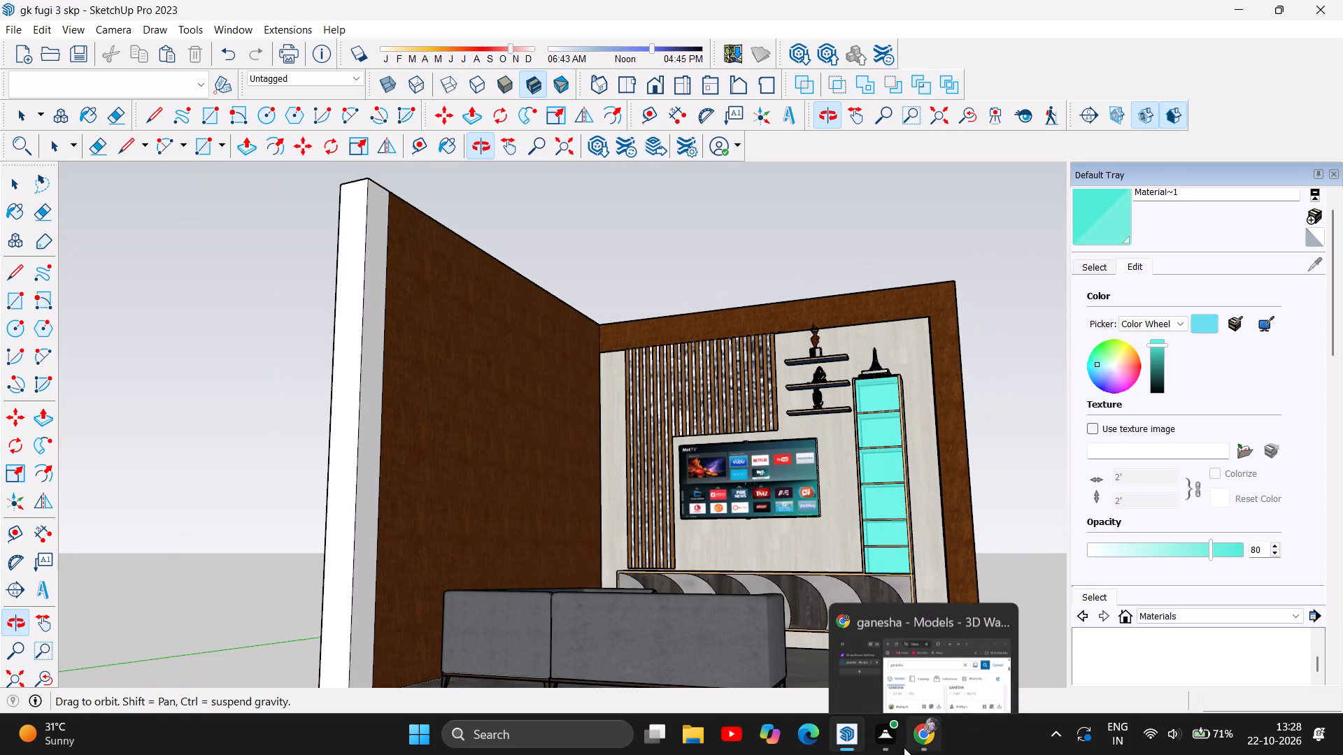
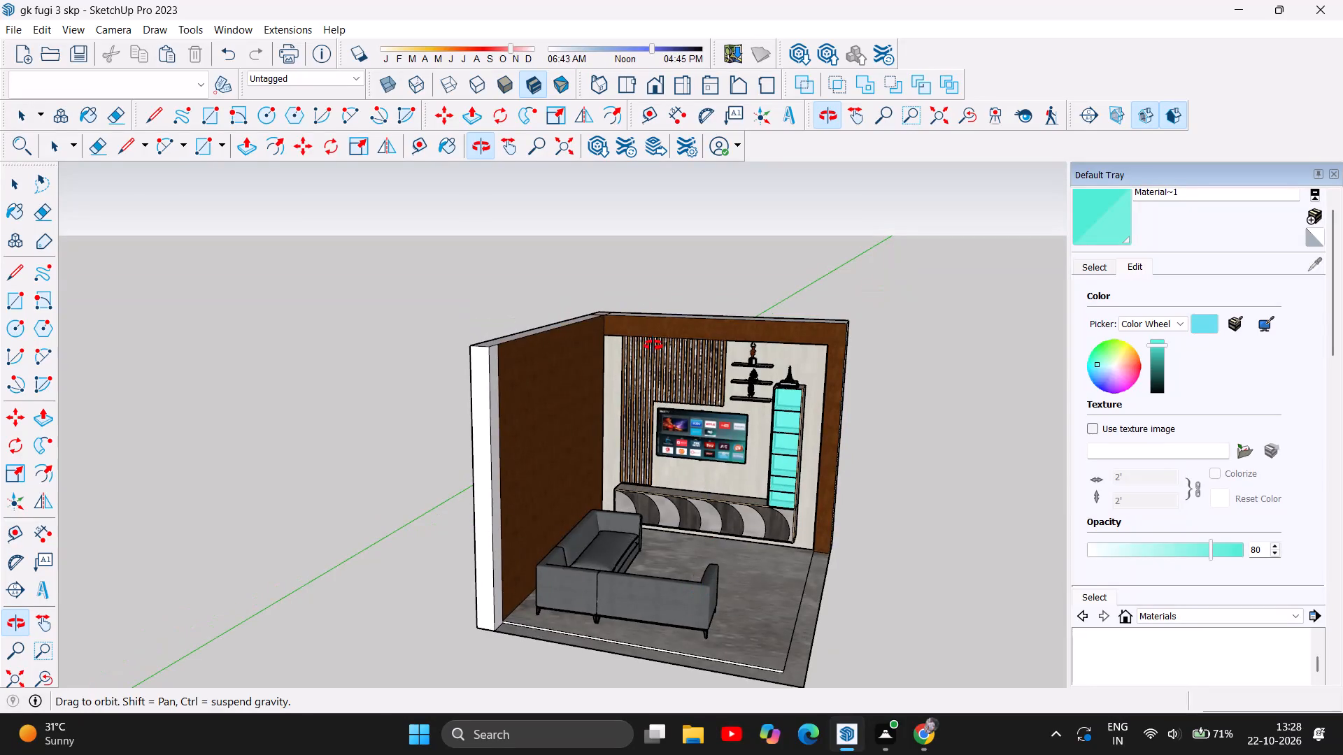
Examine the TV wall, its slatted panel, the wall corner and the glass-fronted display cabinet from several angles.
scroll(648, 348, "up", 4)
scroll(713, 347, "up", 1)
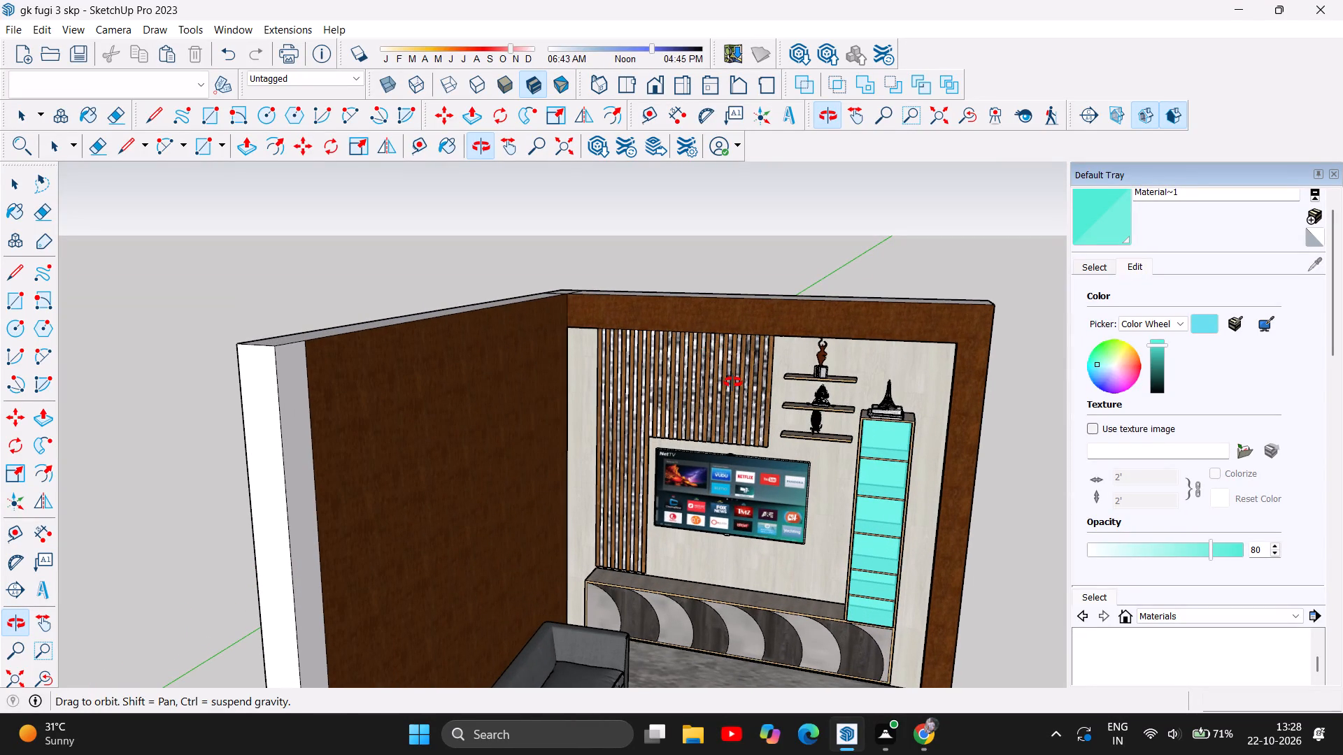
left_click_drag(629, 393, 559, 384)
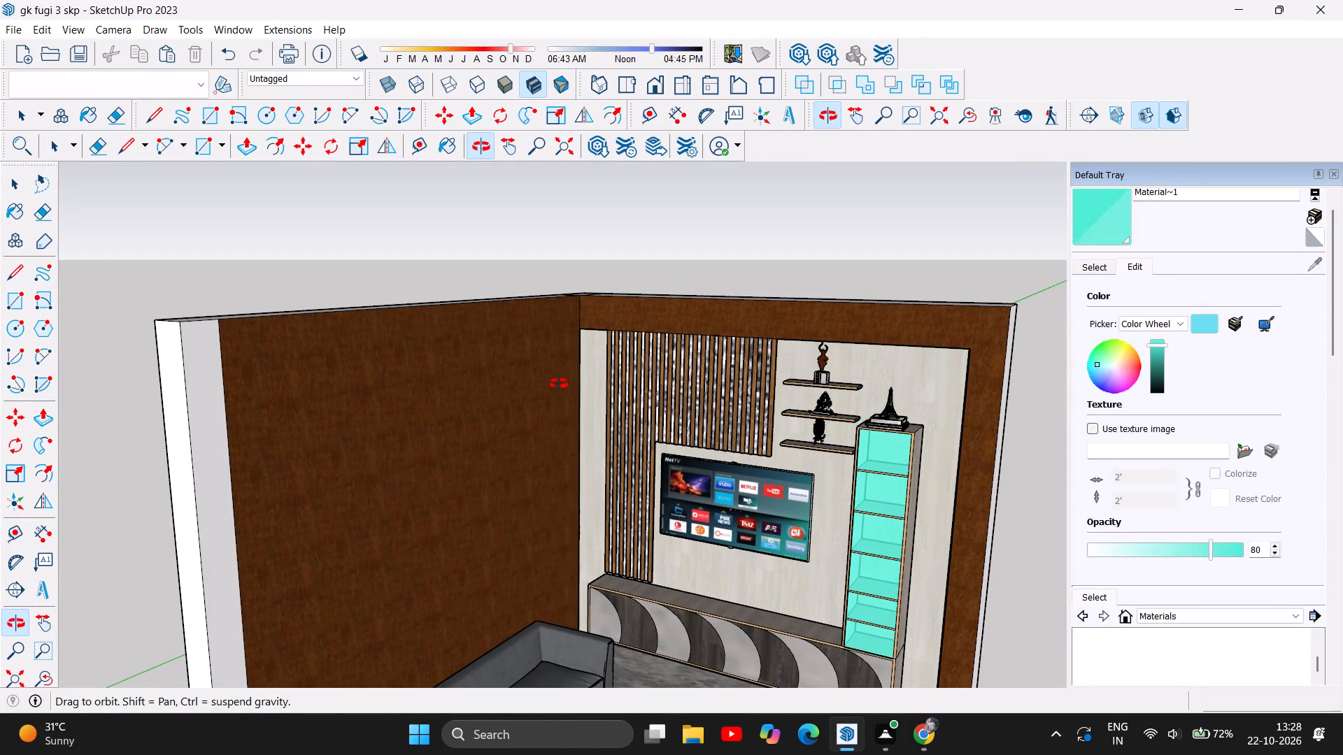
left_click_drag(580, 303, 572, 378)
scroll(602, 264, "up", 3)
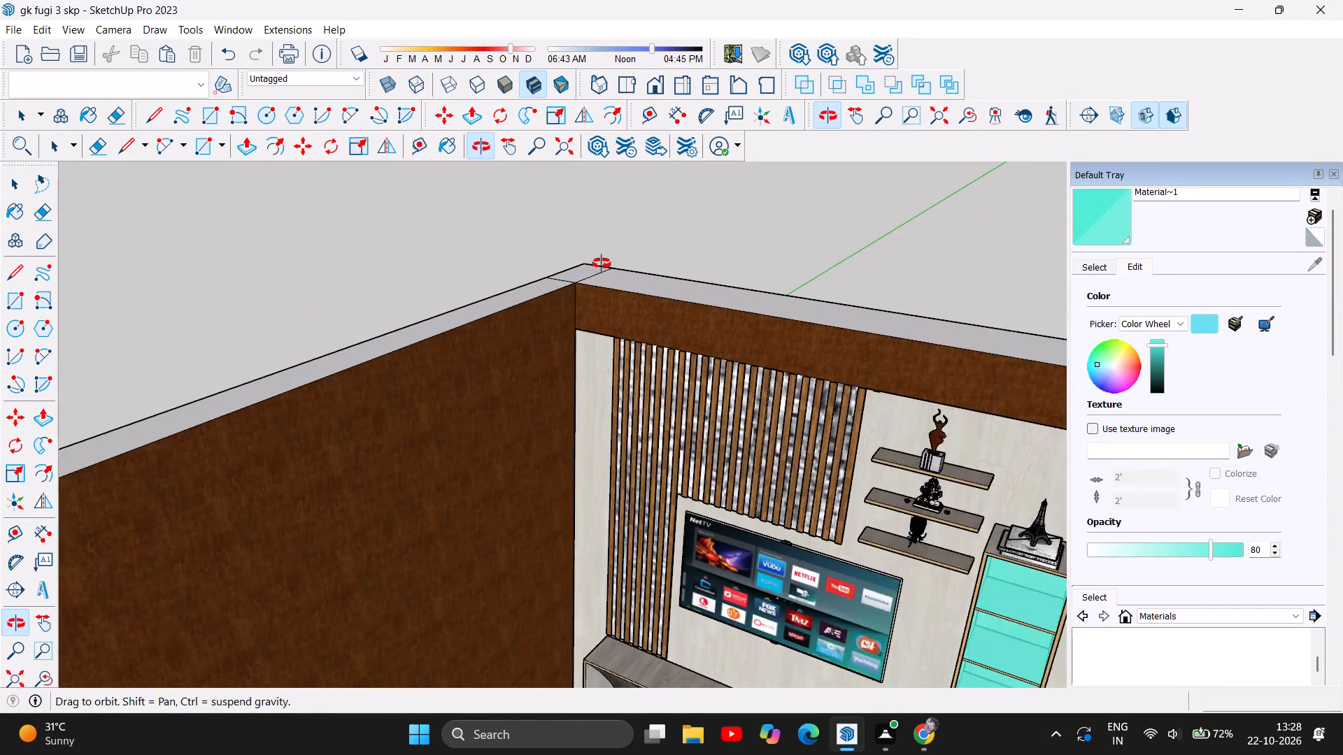
scroll(602, 264, "up", 6)
left_click_drag(659, 361, 577, 363)
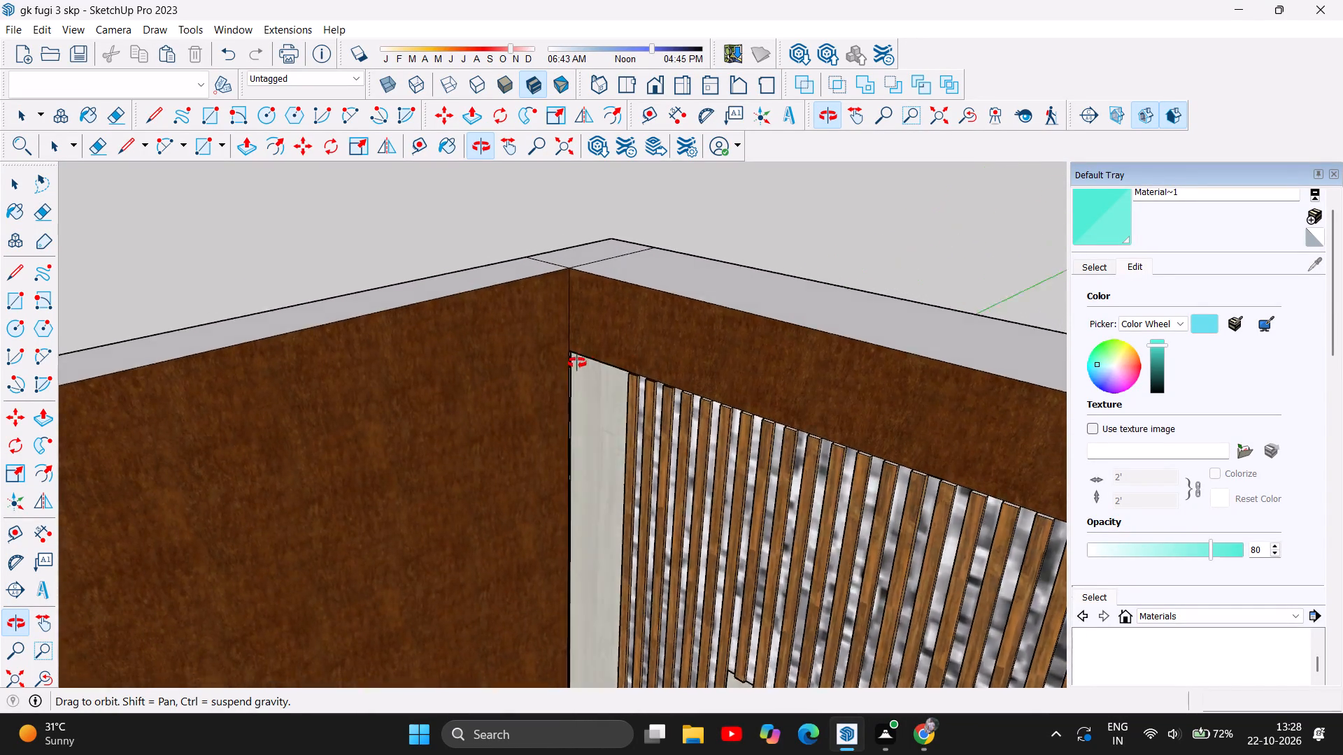
left_click_drag(577, 363, 629, 331)
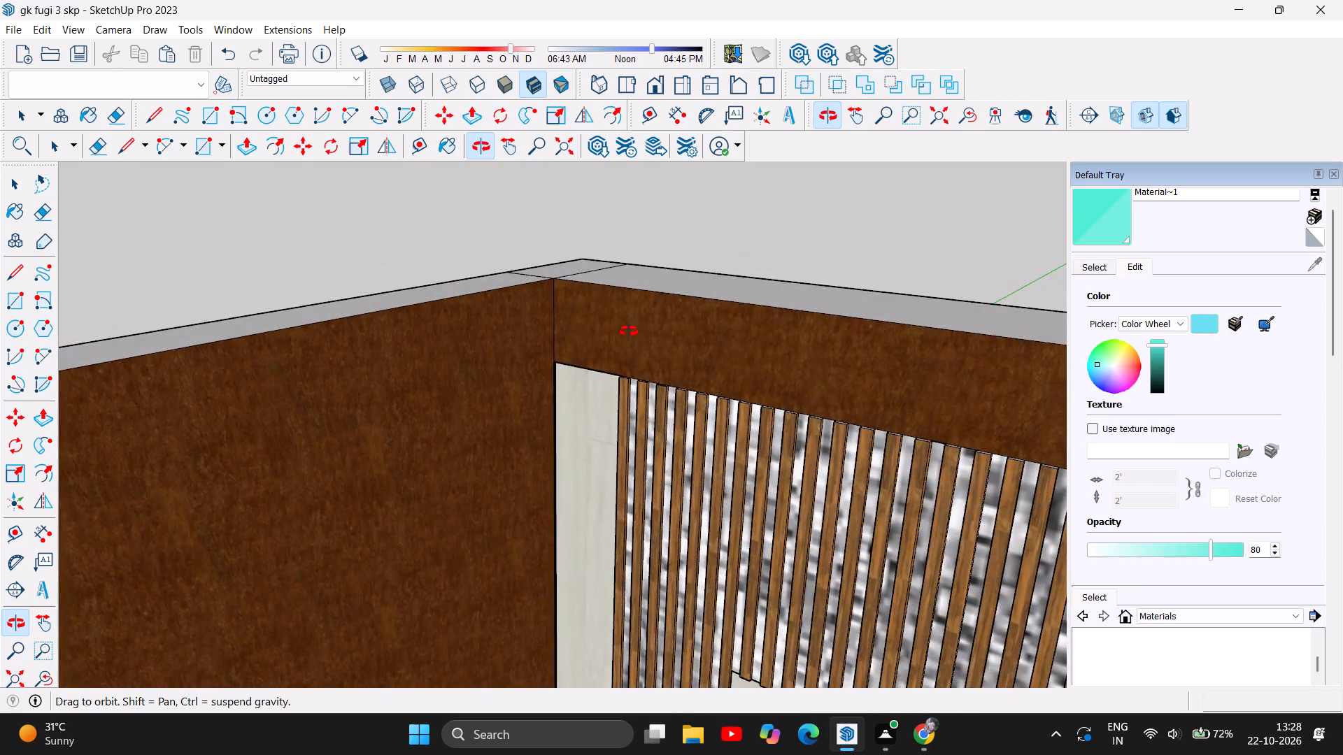
scroll(629, 331, "down", 13)
left_click_drag(880, 615, 818, 598)
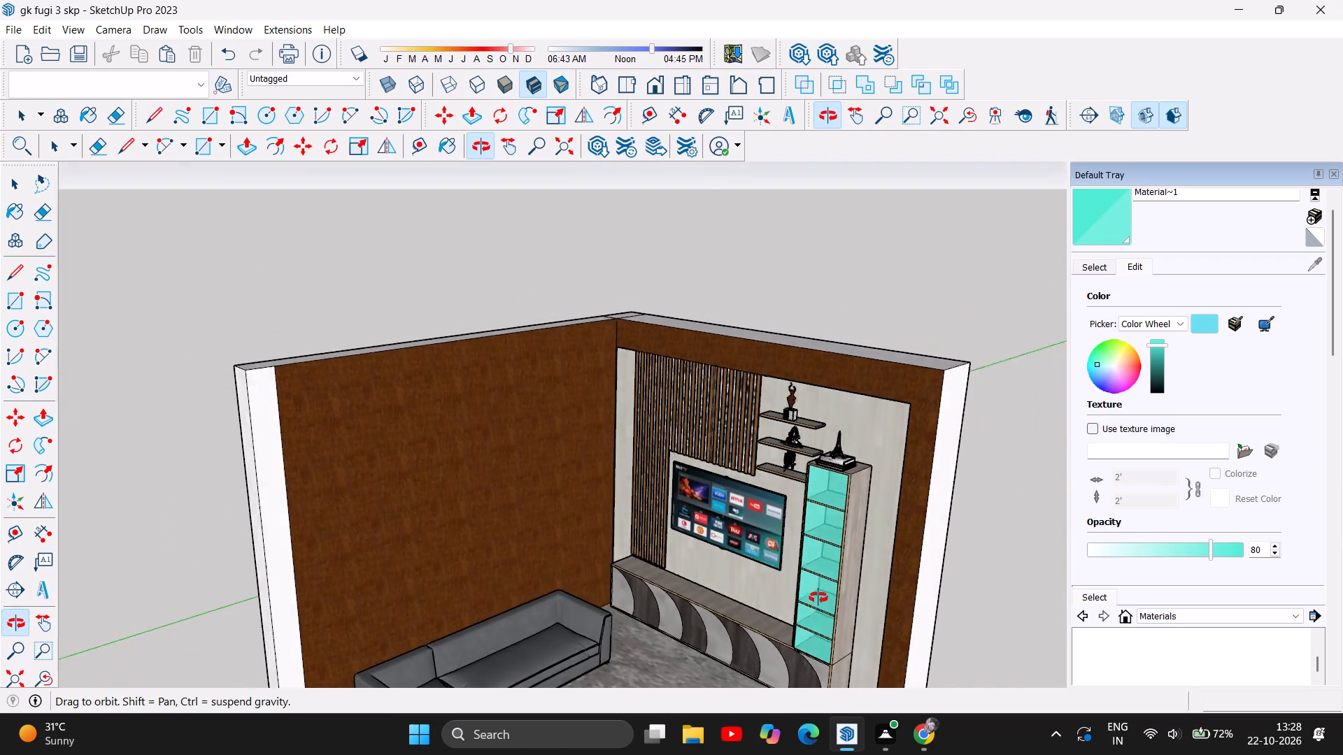
left_click_drag(818, 598, 901, 494)
left_click(901, 494)
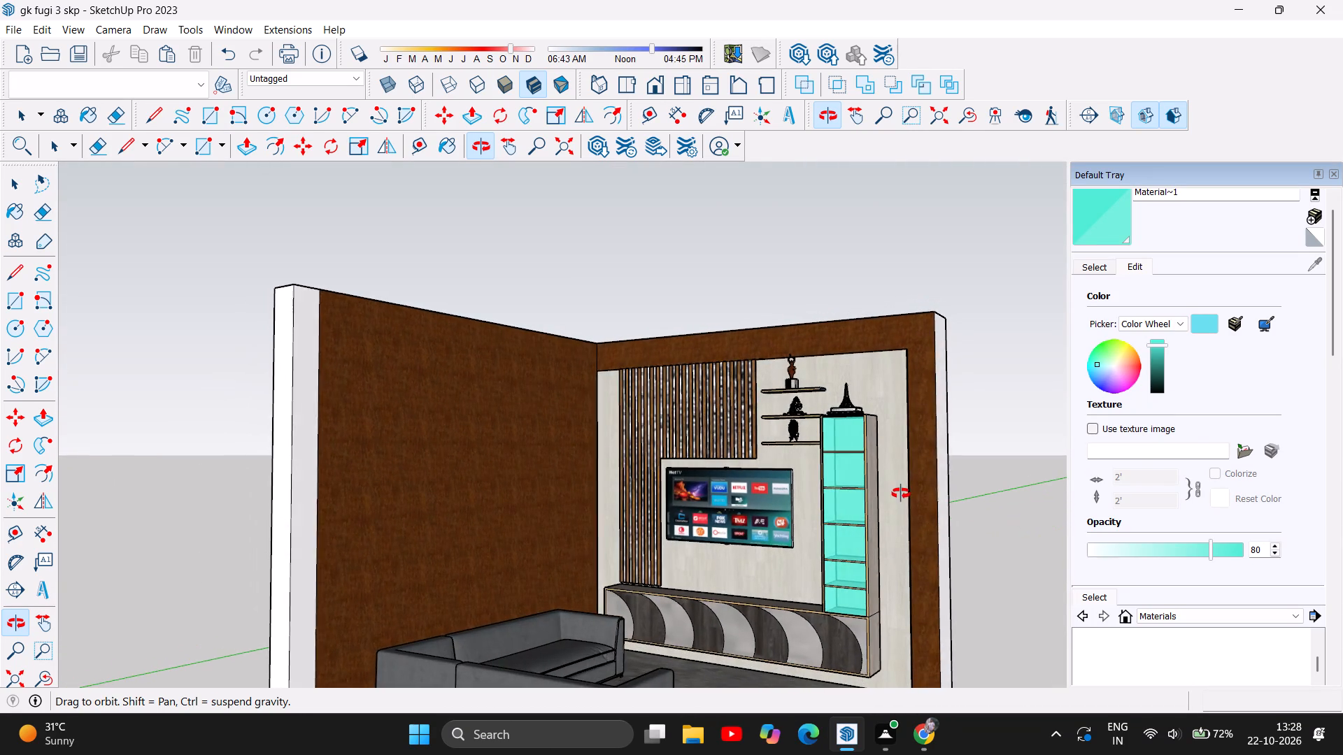
scroll(839, 599, "up", 12)
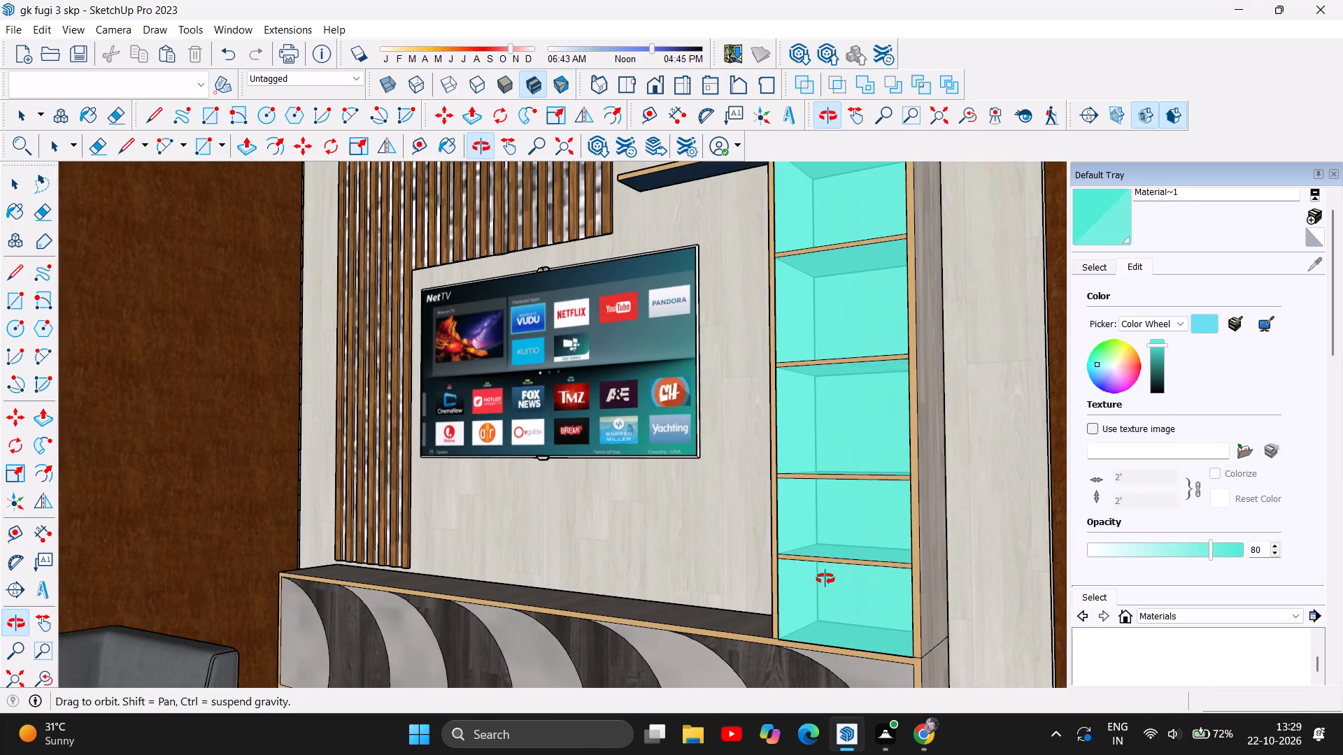
scroll(825, 579, "up", 6)
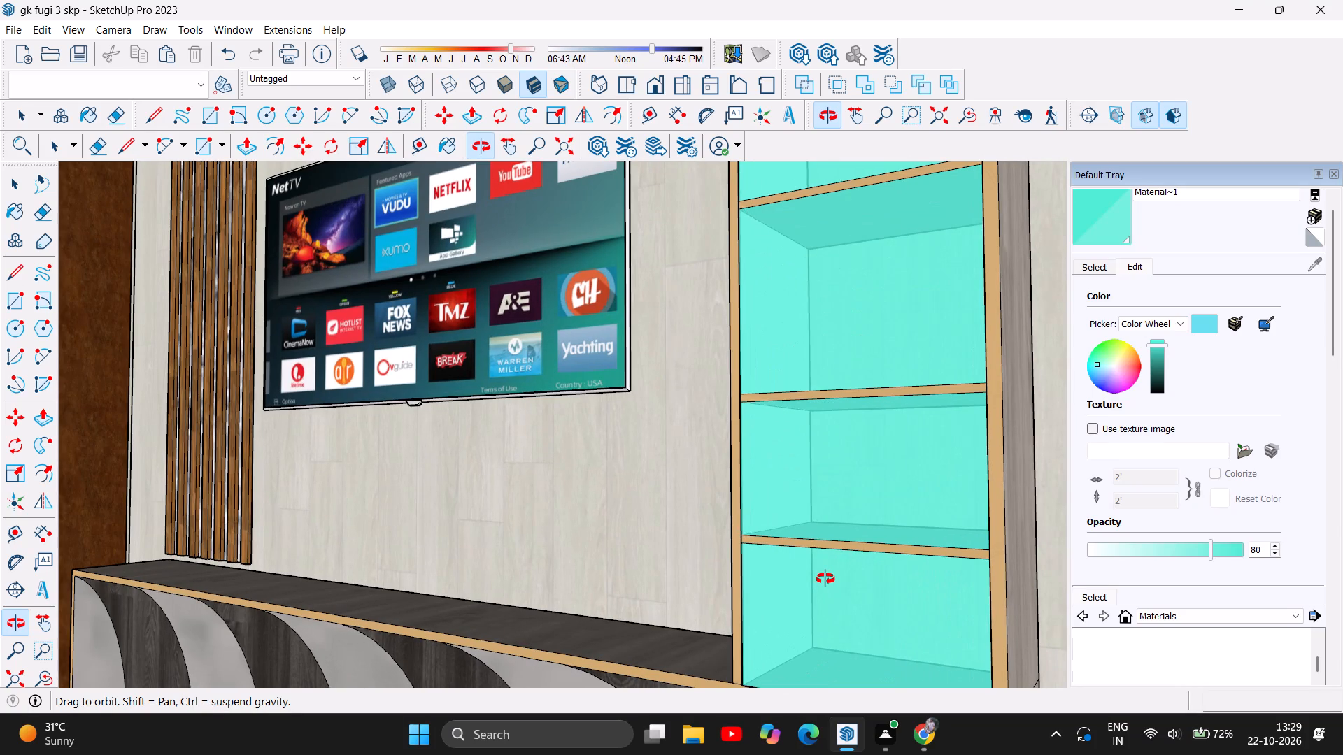
scroll(825, 579, "down", 11)
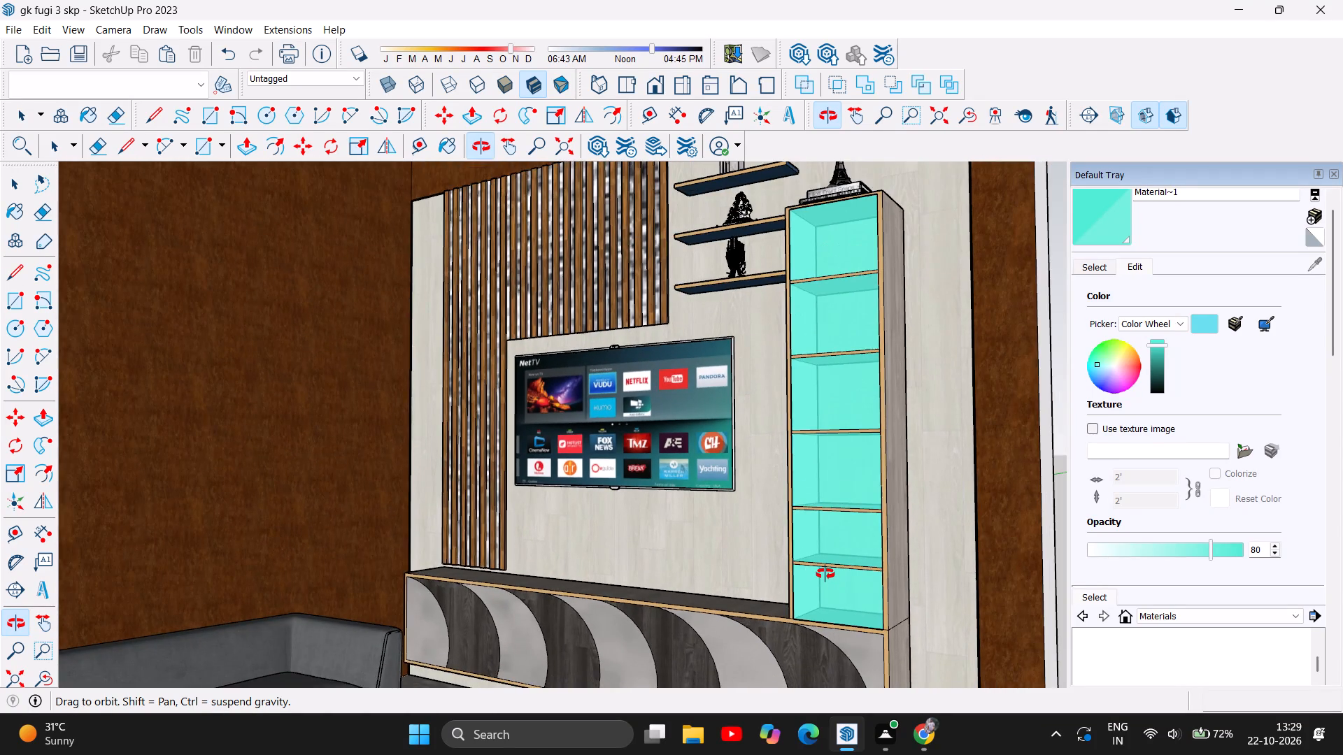
scroll(825, 574, "down", 10)
left_click_drag(836, 640, 835, 638)
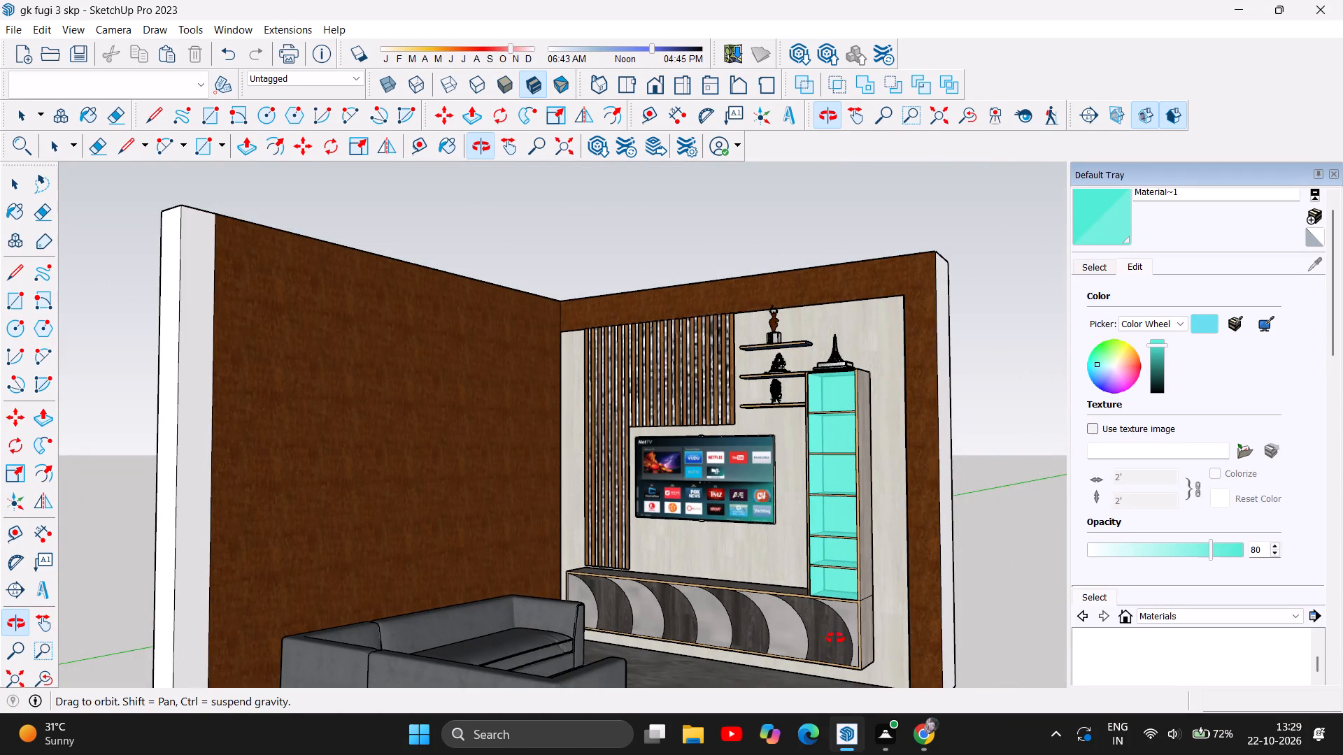
left_click_drag(835, 638, 784, 641)
left_click(784, 641)
Paint the first seven gaps between the wooden slats, starting at the wall corner, with the plain tan in-model material.
scroll(510, 382, "up", 2)
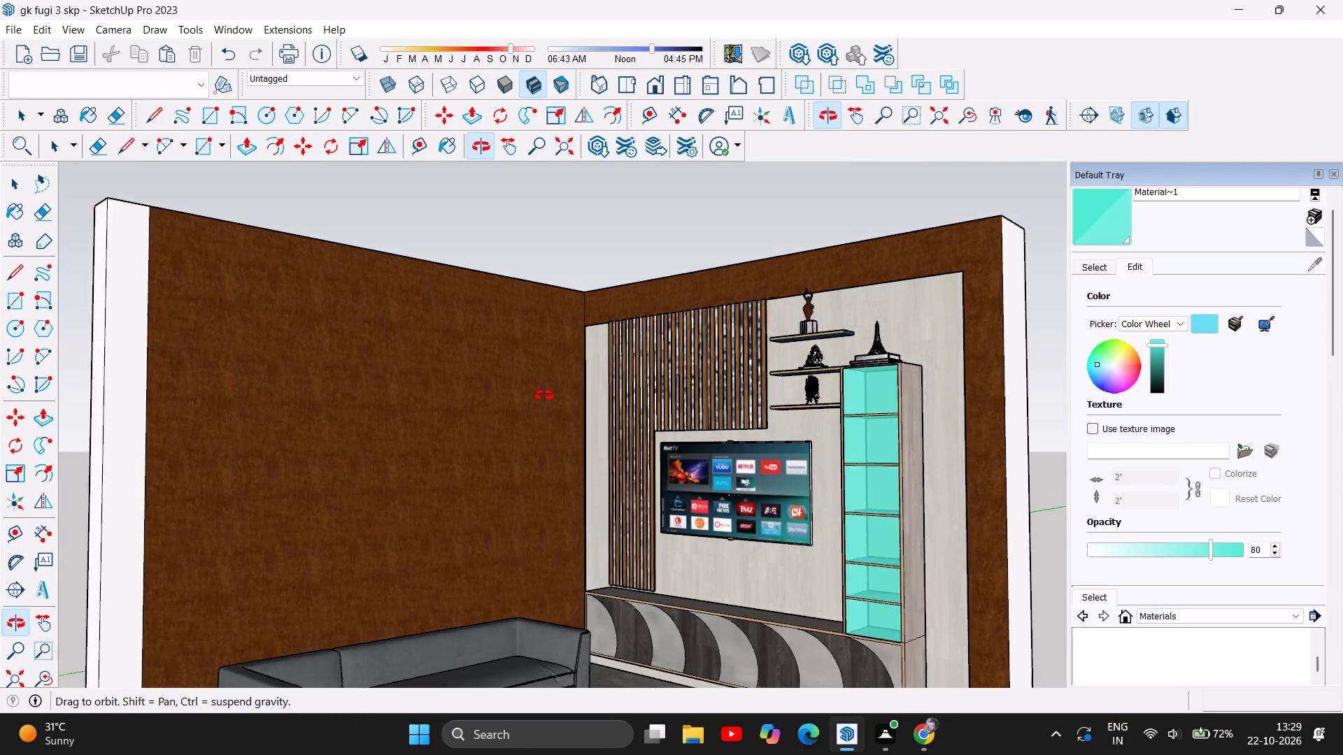
scroll(544, 396, "up", 2)
scroll(722, 324, "up", 4)
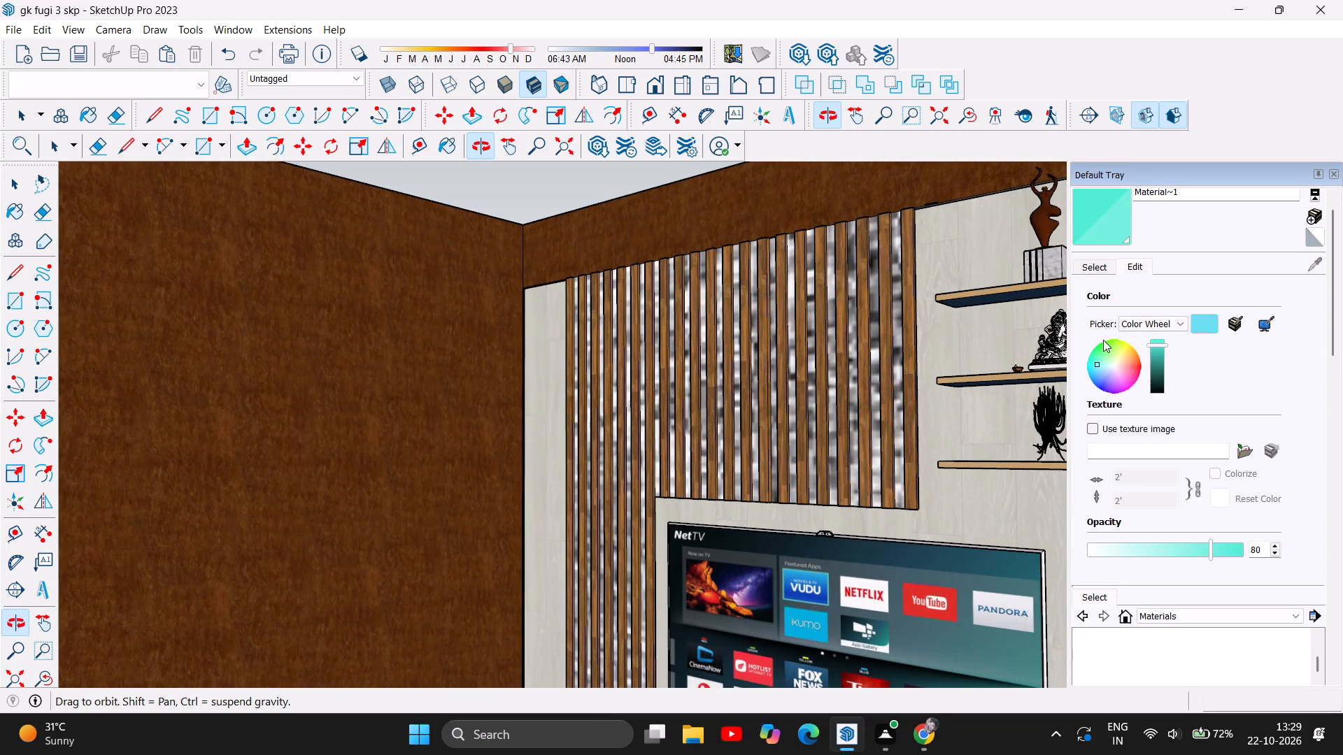
left_click(1109, 269)
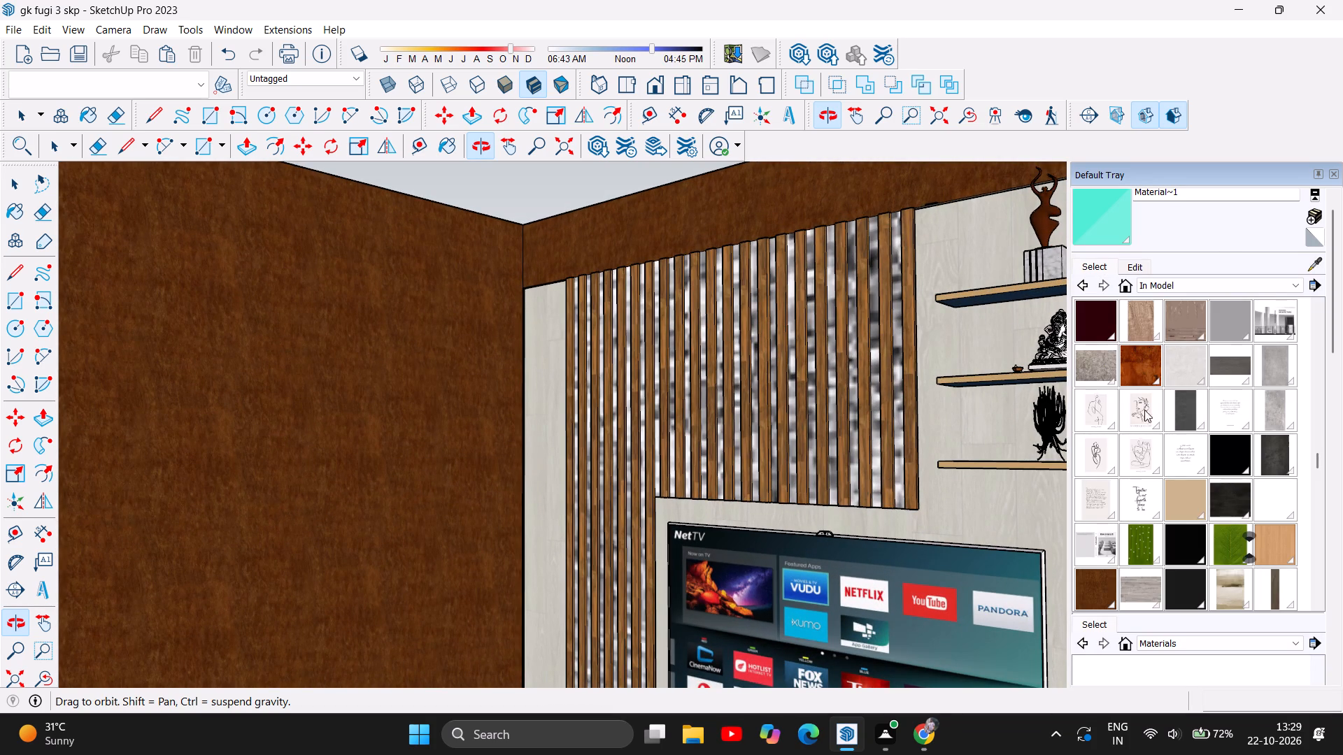
left_click(1191, 505)
scroll(562, 418, "up", 5)
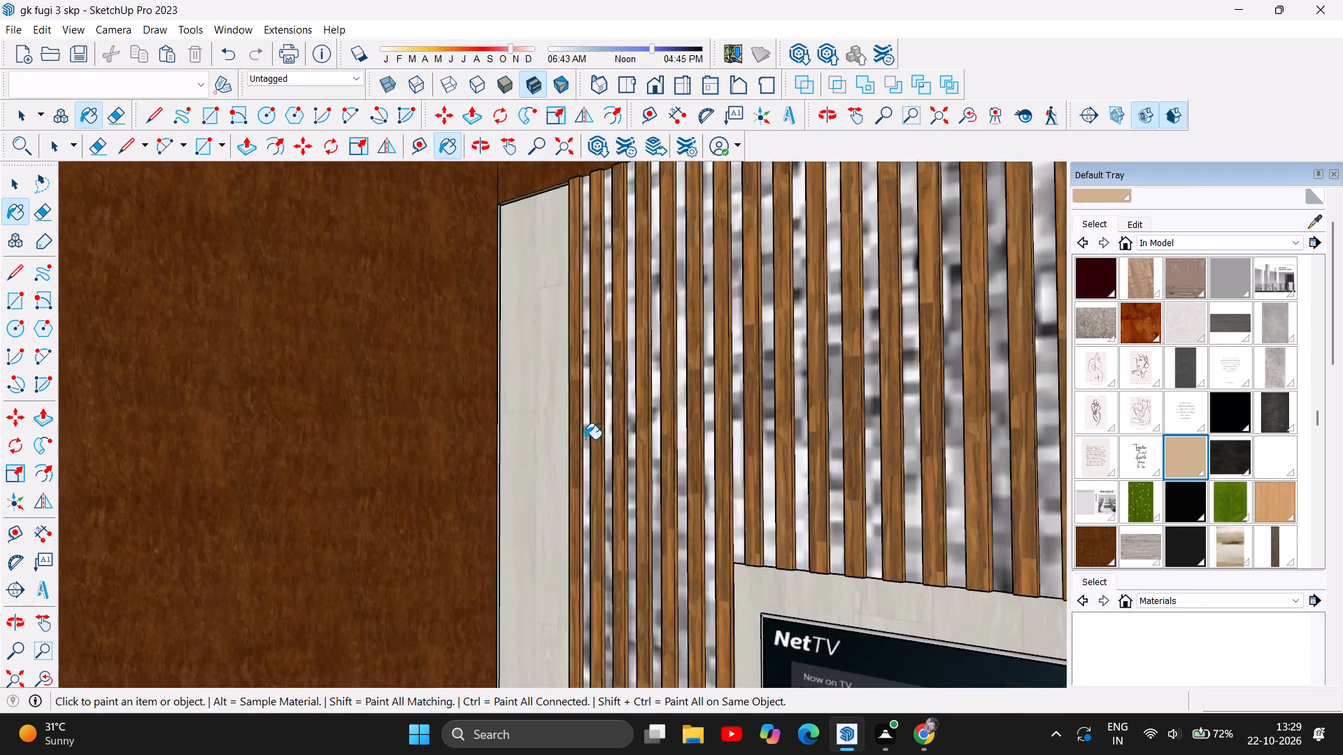
scroll(585, 439, "up", 5)
left_click(585, 439)
left_click(624, 422)
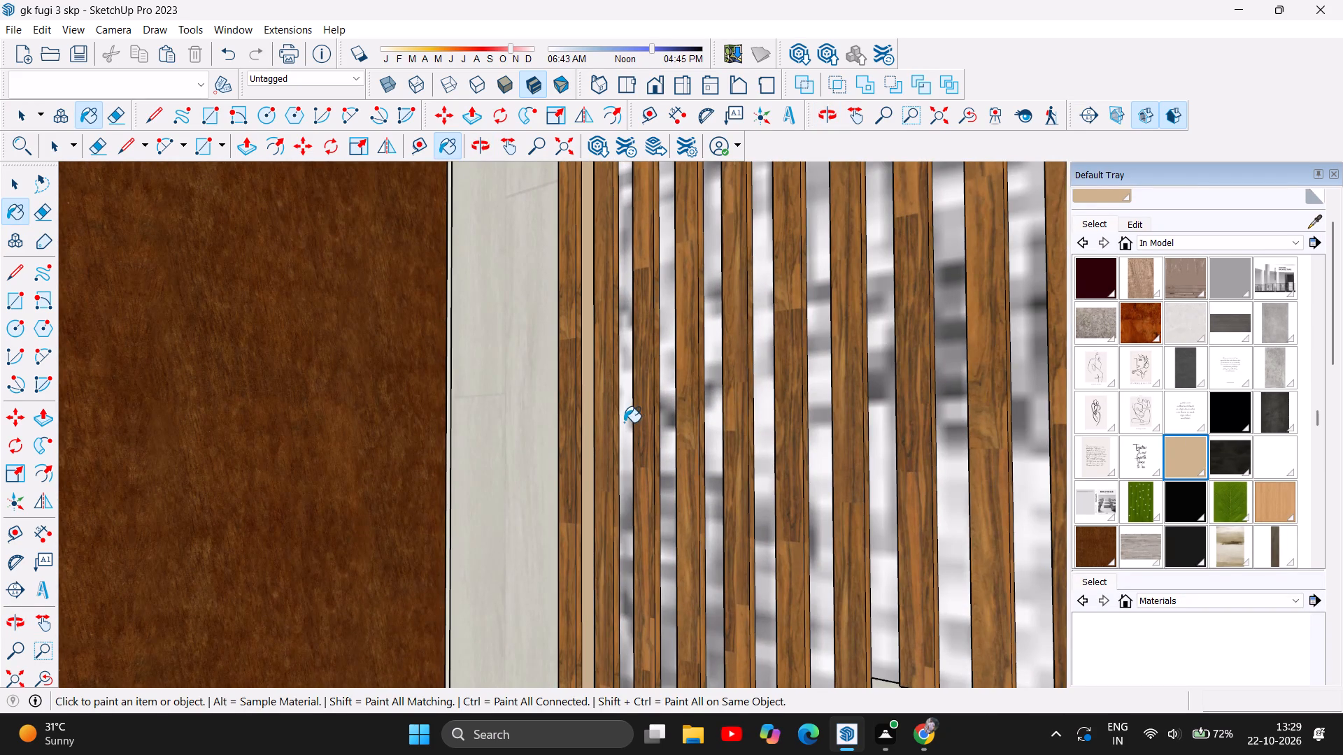
left_click(665, 414)
left_click(709, 408)
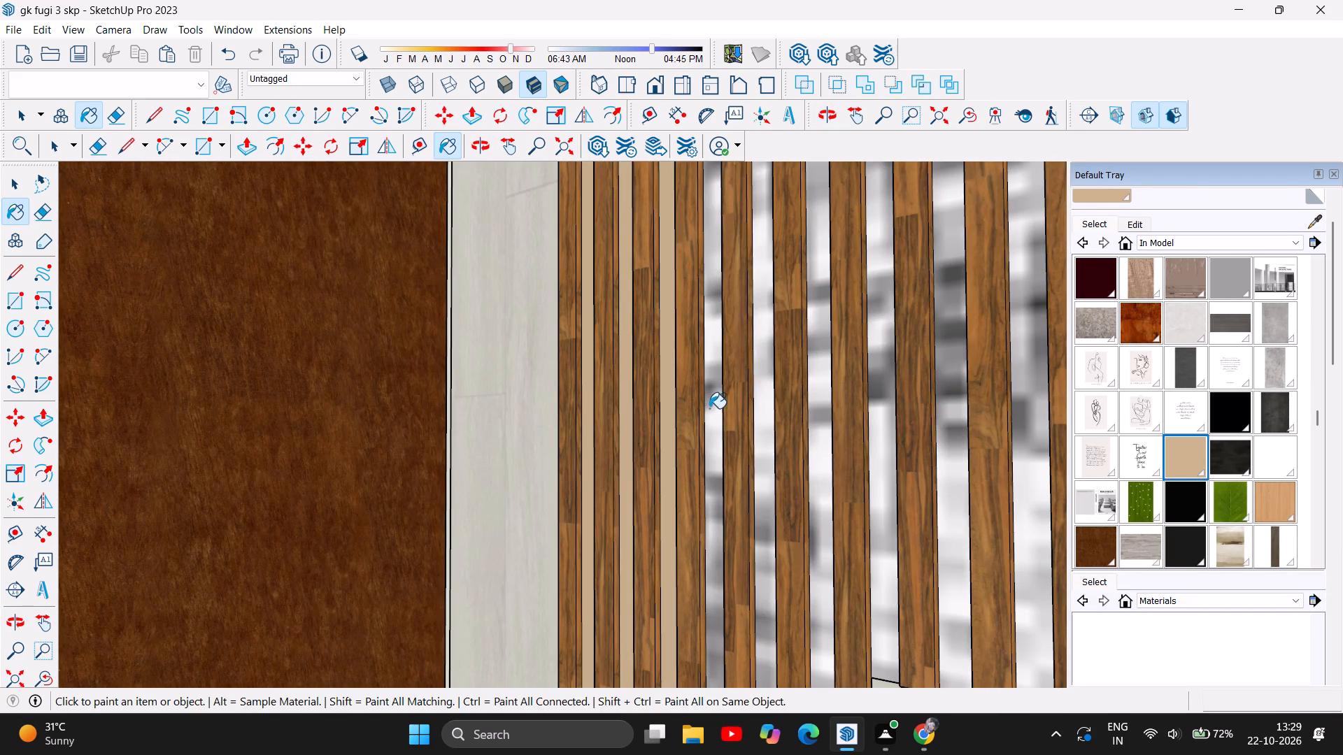
left_click(767, 400)
left_click(814, 394)
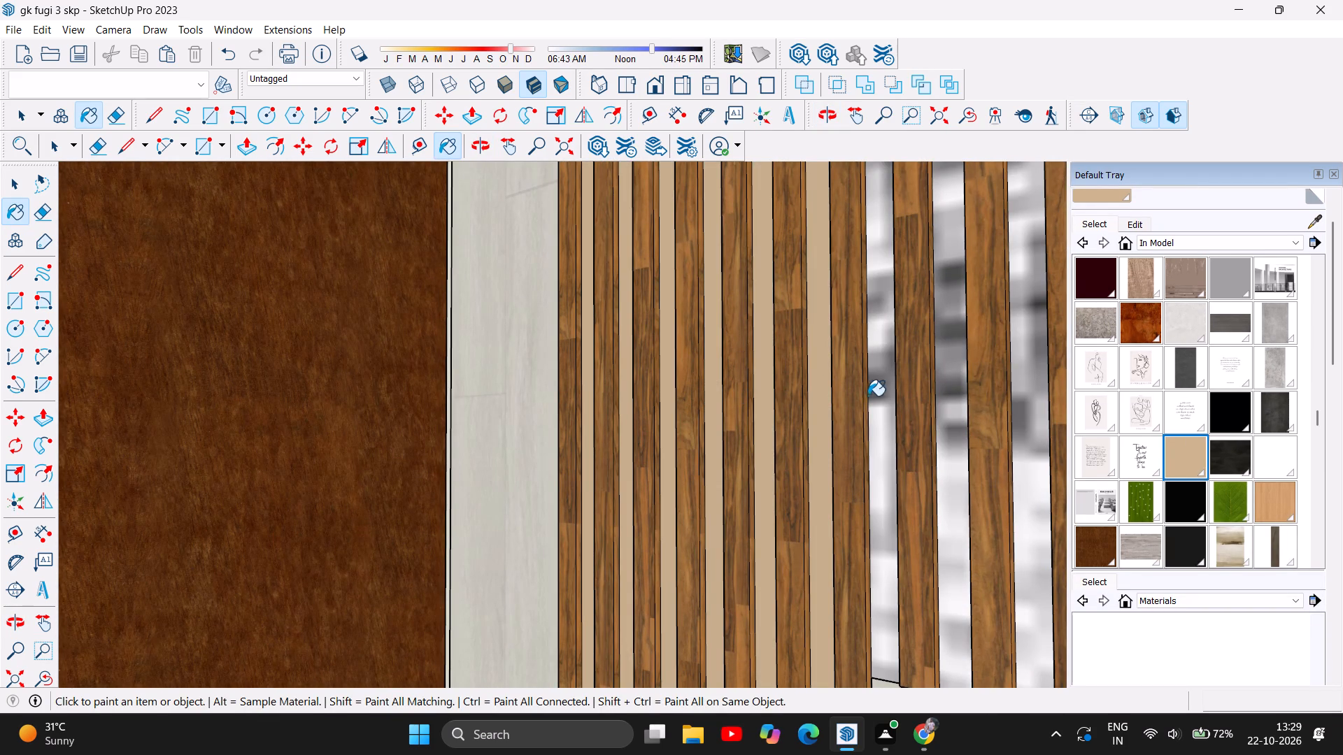
left_click(876, 395)
Paint the next five gaps between the slats above the TV with the same tan material.
scroll(523, 417, "down", 11)
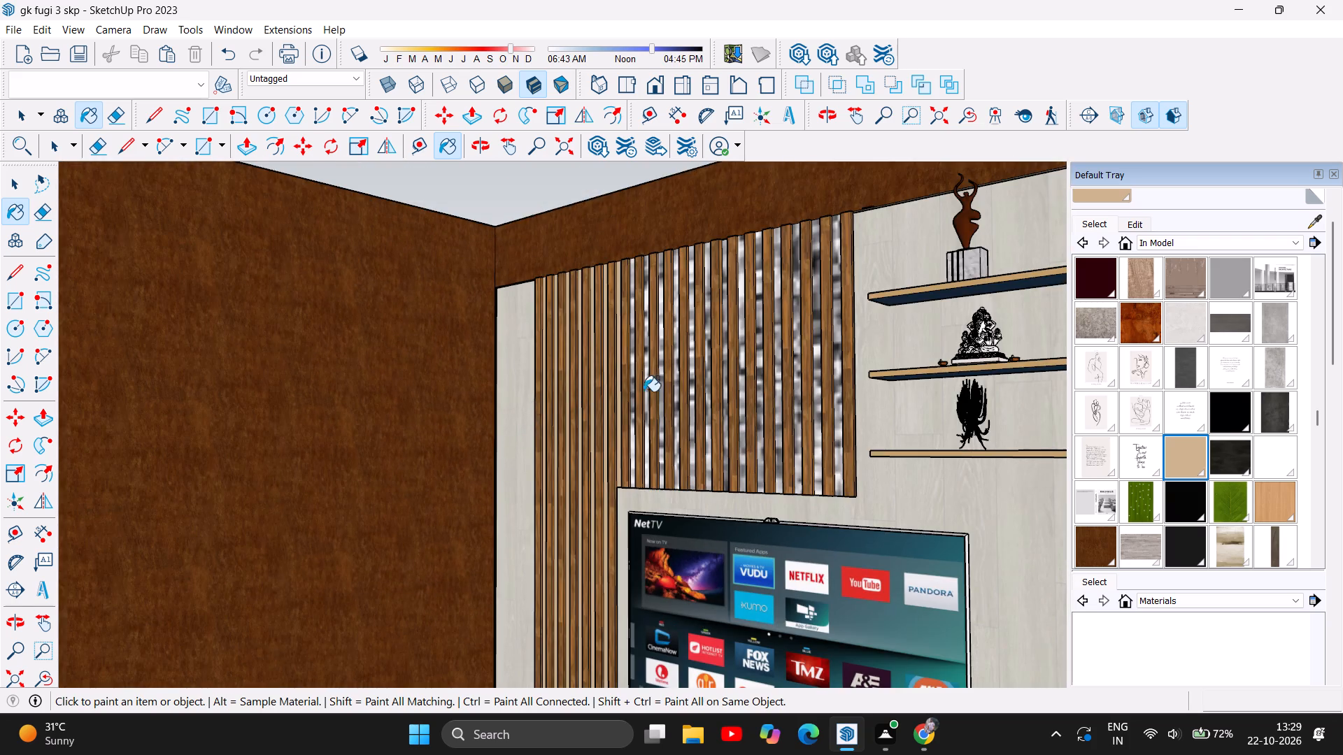
scroll(648, 391, "up", 10)
left_click(609, 422)
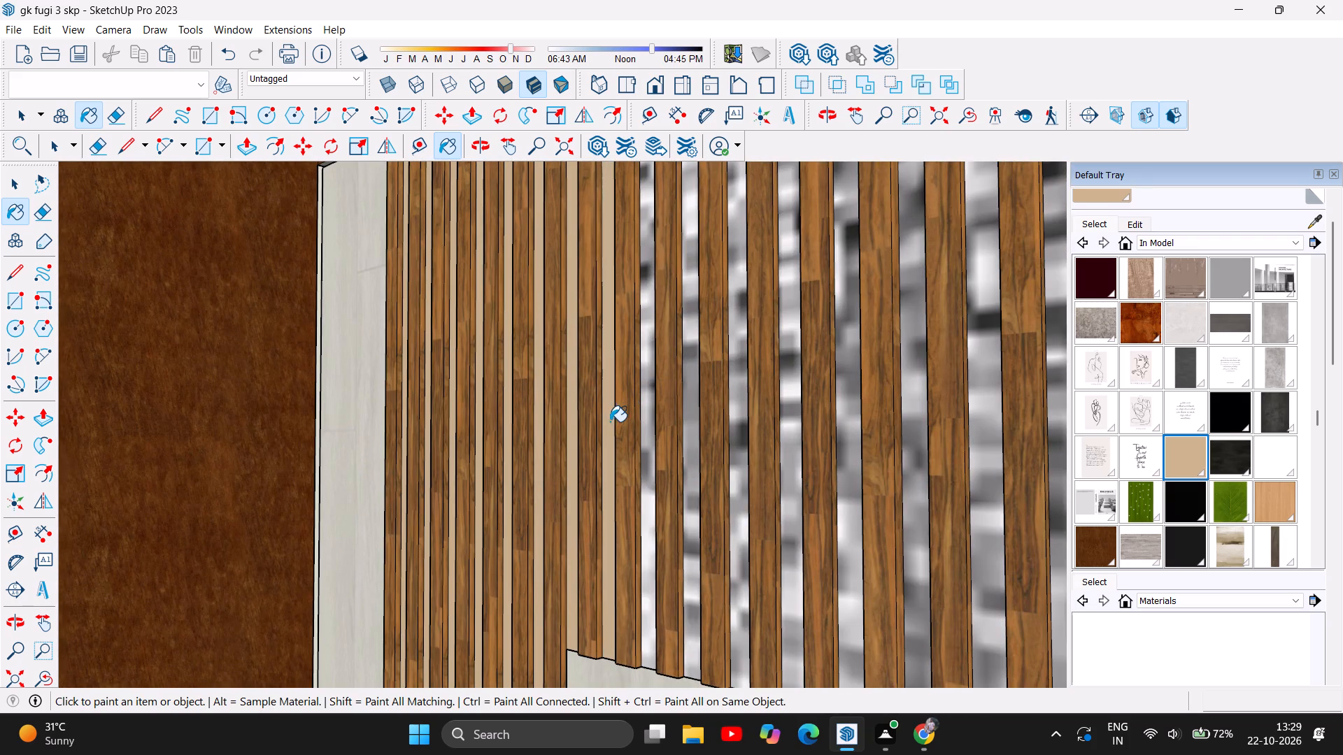
left_click(644, 410)
left_click(689, 404)
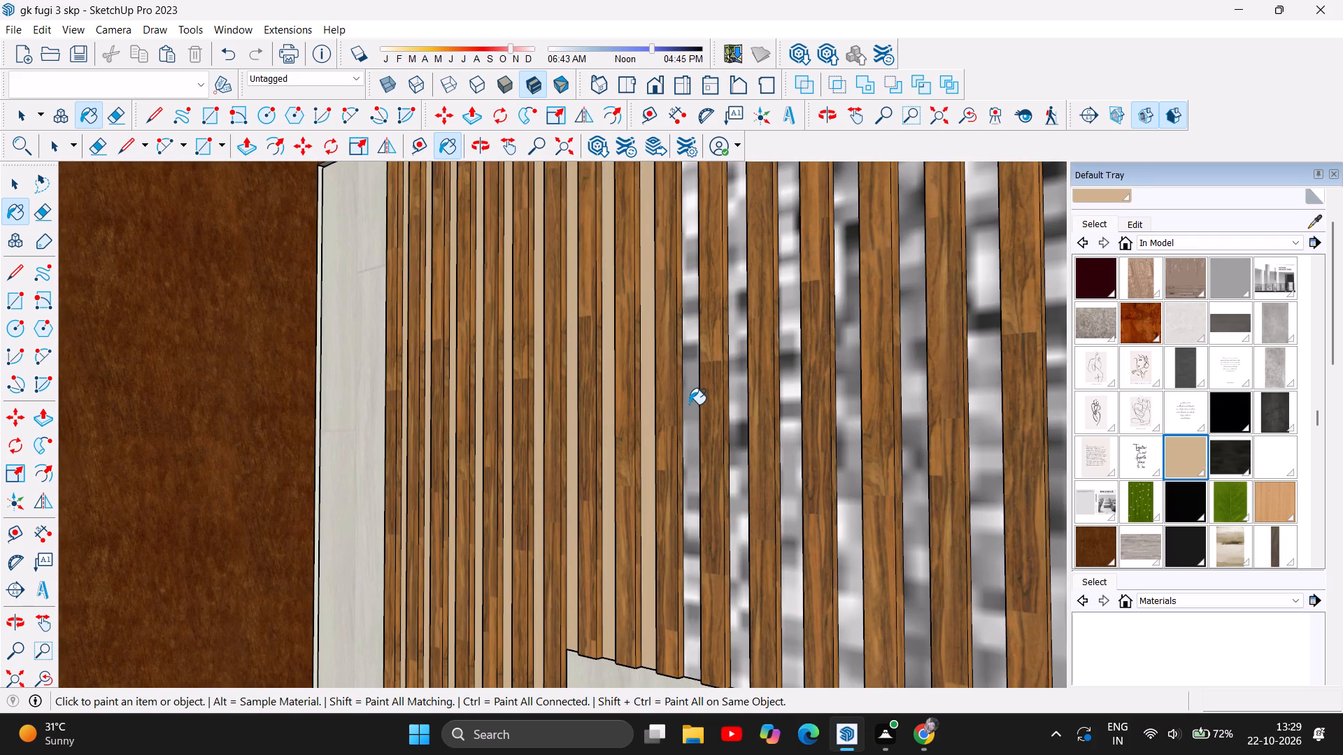
left_click(732, 394)
left_click(790, 396)
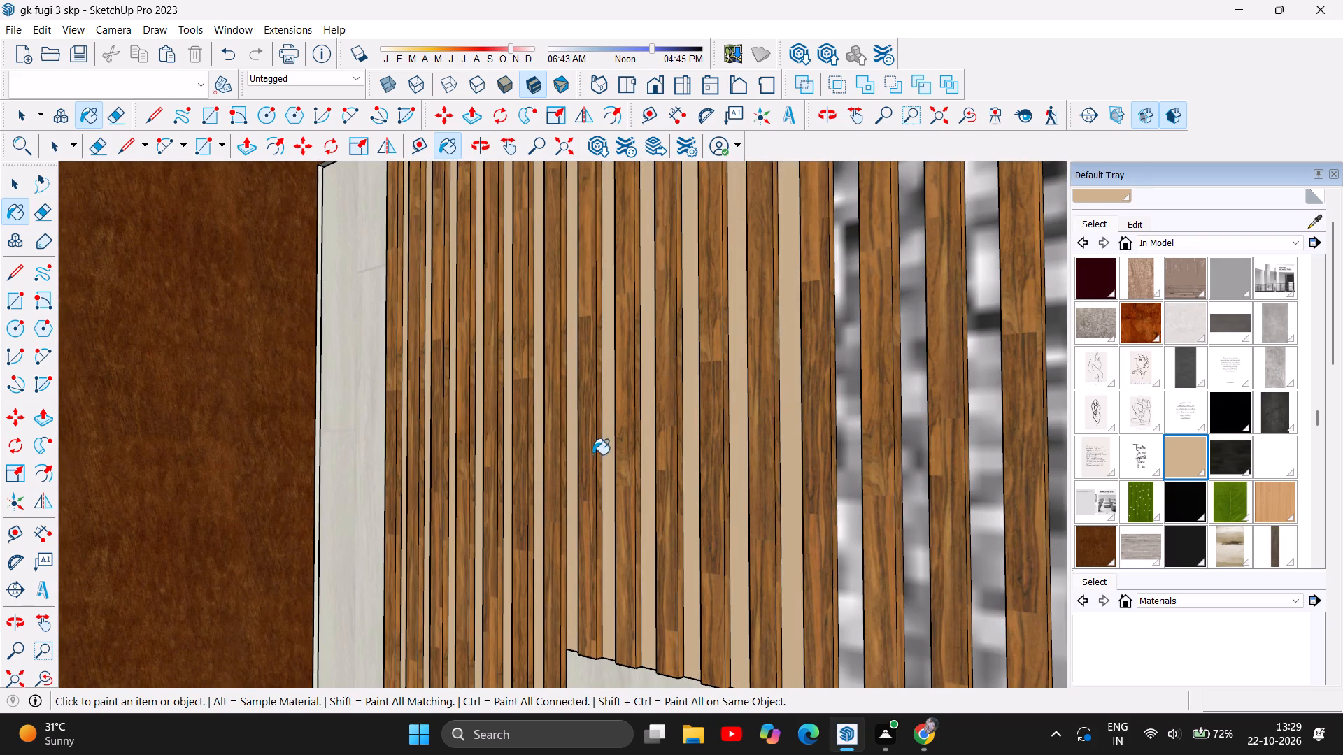
Paint the remaining gaps between the slats, up to the panel edge beside the floating shelves, with the tan material.
scroll(558, 456, "up", 1)
scroll(555, 457, "down", 7)
left_click(702, 431)
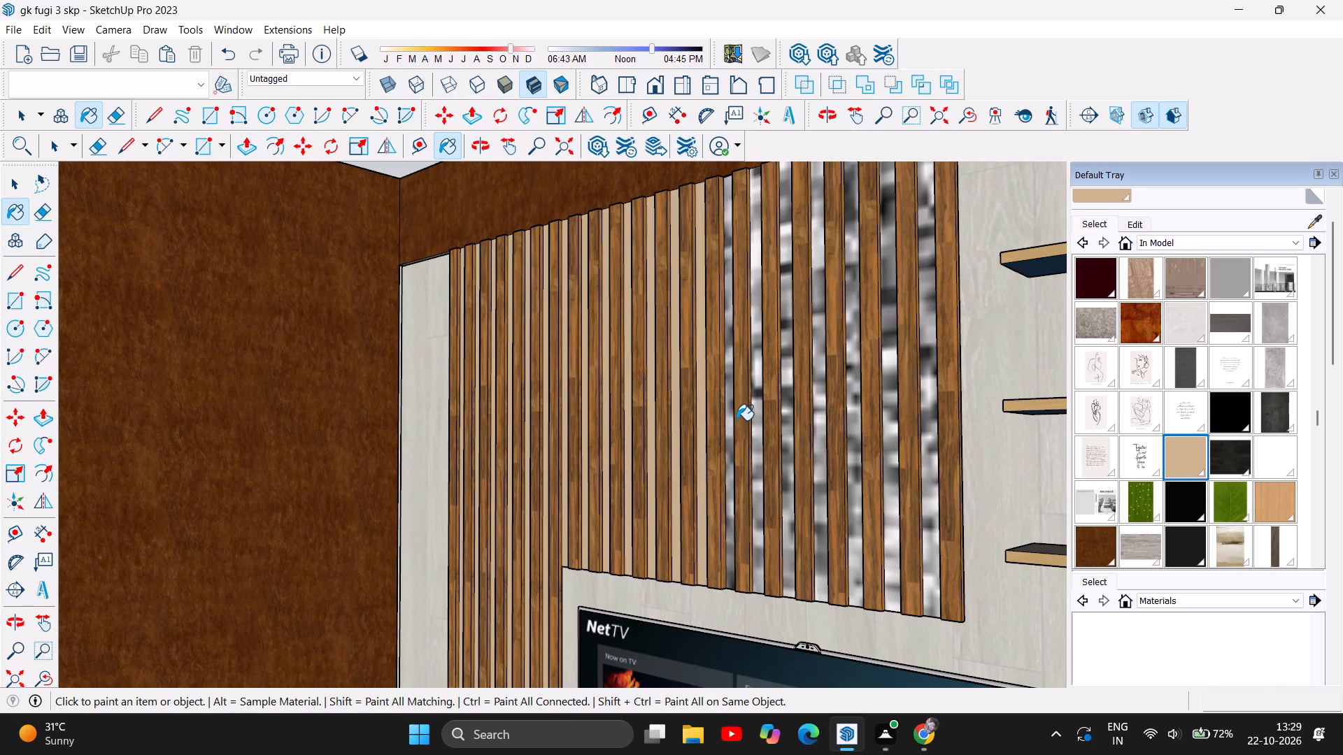
left_click(730, 429)
left_click(756, 417)
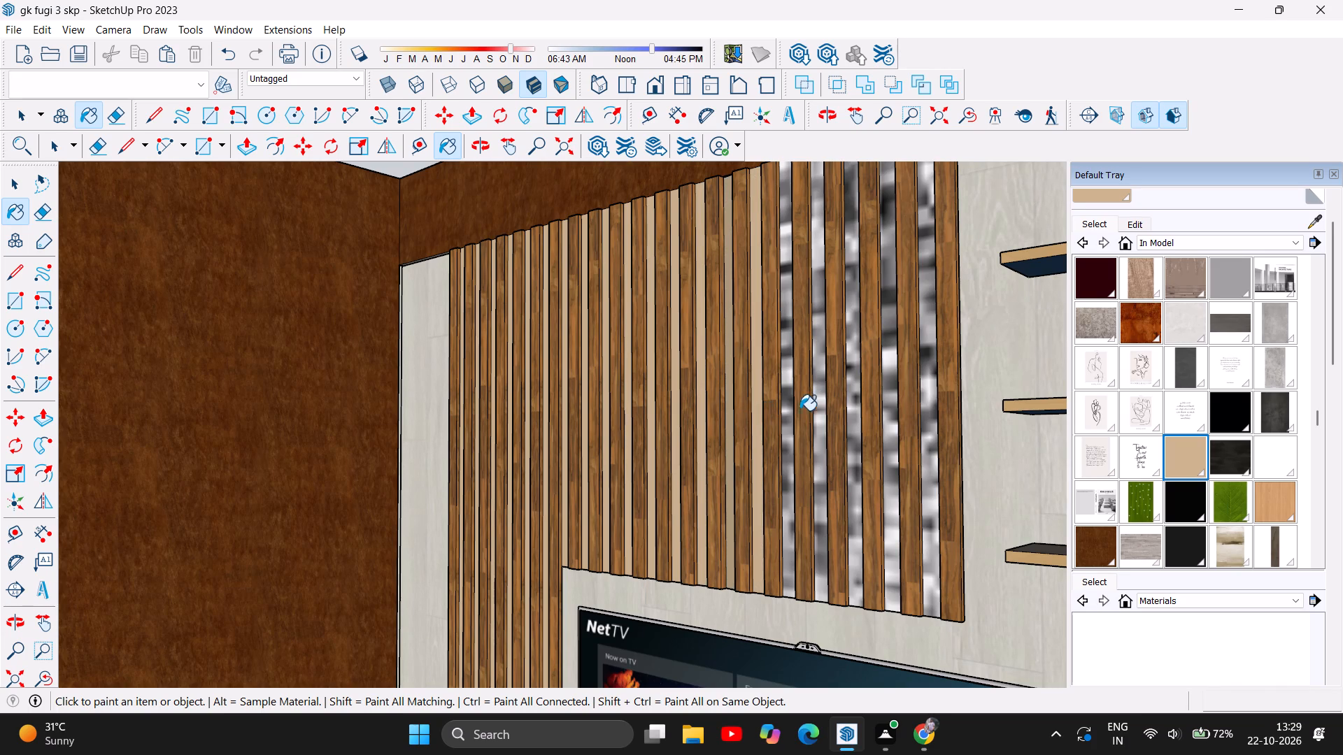
left_click(789, 429)
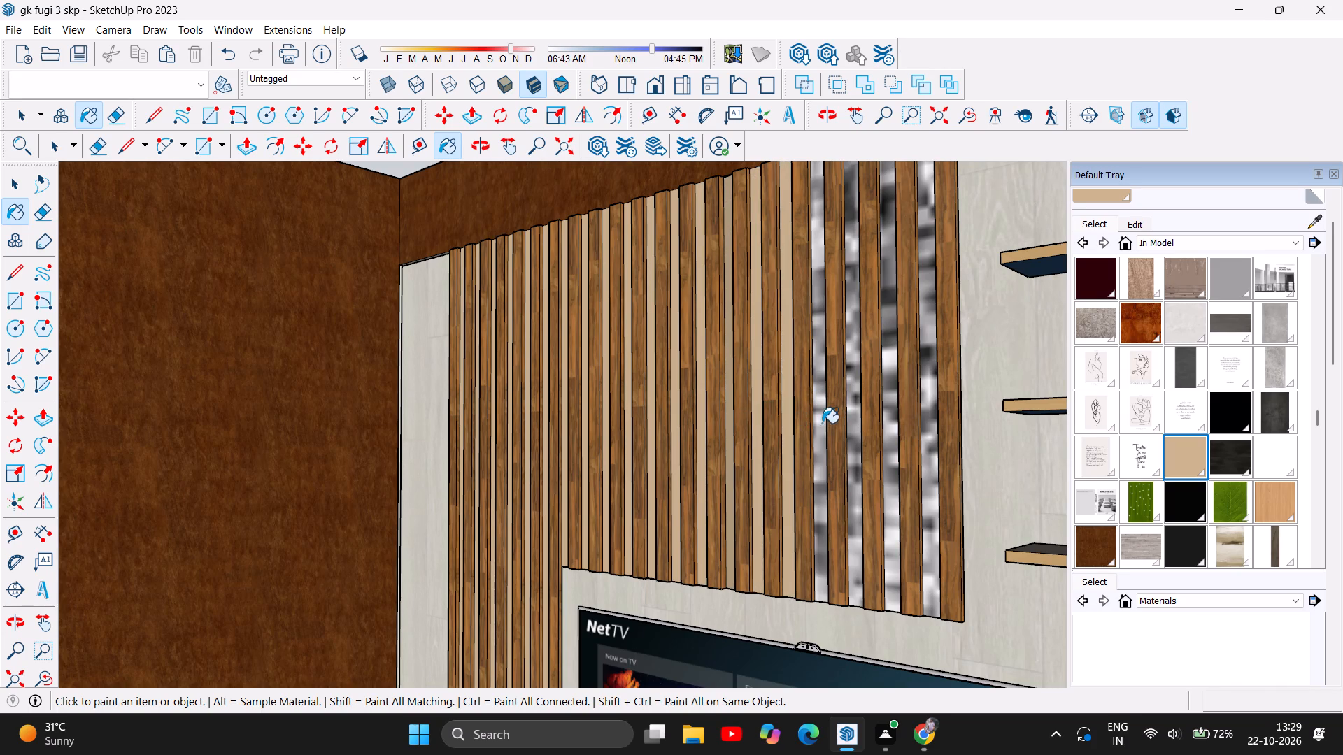
left_click(818, 427)
left_click(854, 420)
left_click(891, 412)
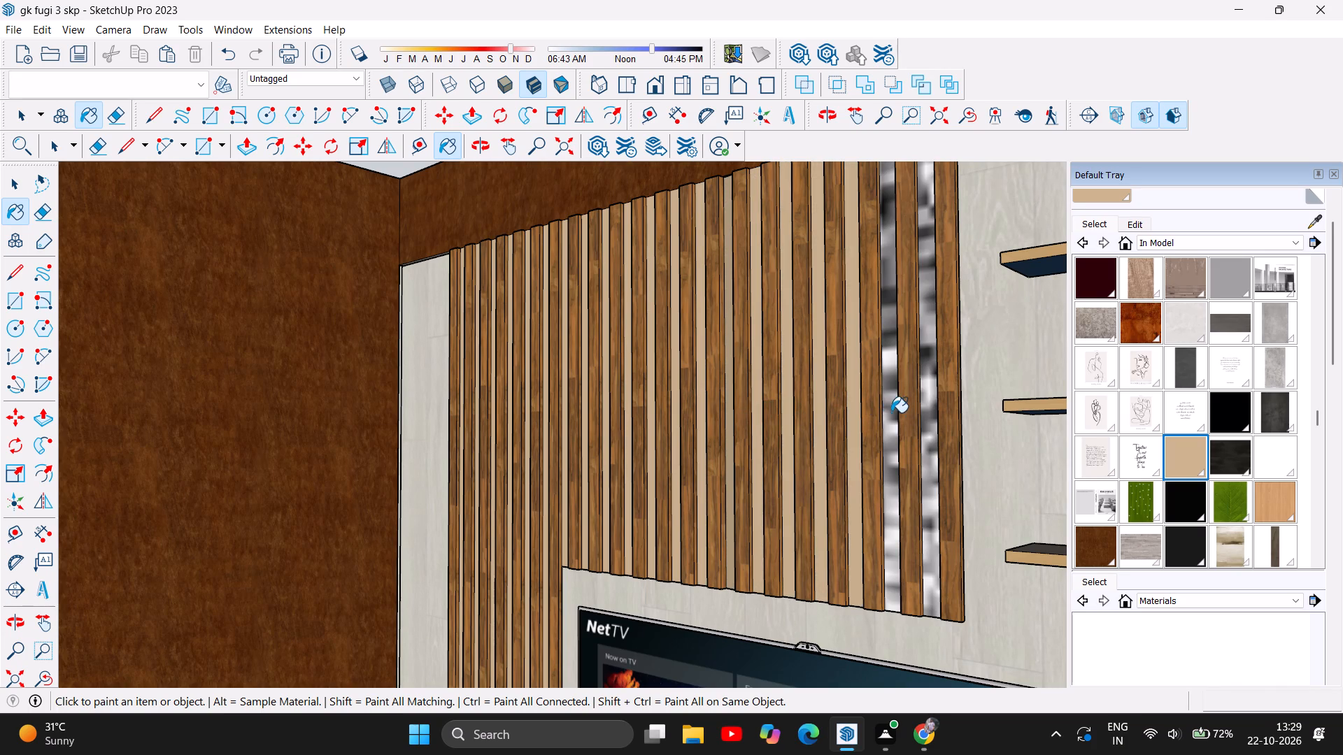
left_click(932, 414)
Review the slatted panel, TV unit, shelves and display cabinet from the front, both close up and with the whole room.
scroll(845, 441, "down", 11)
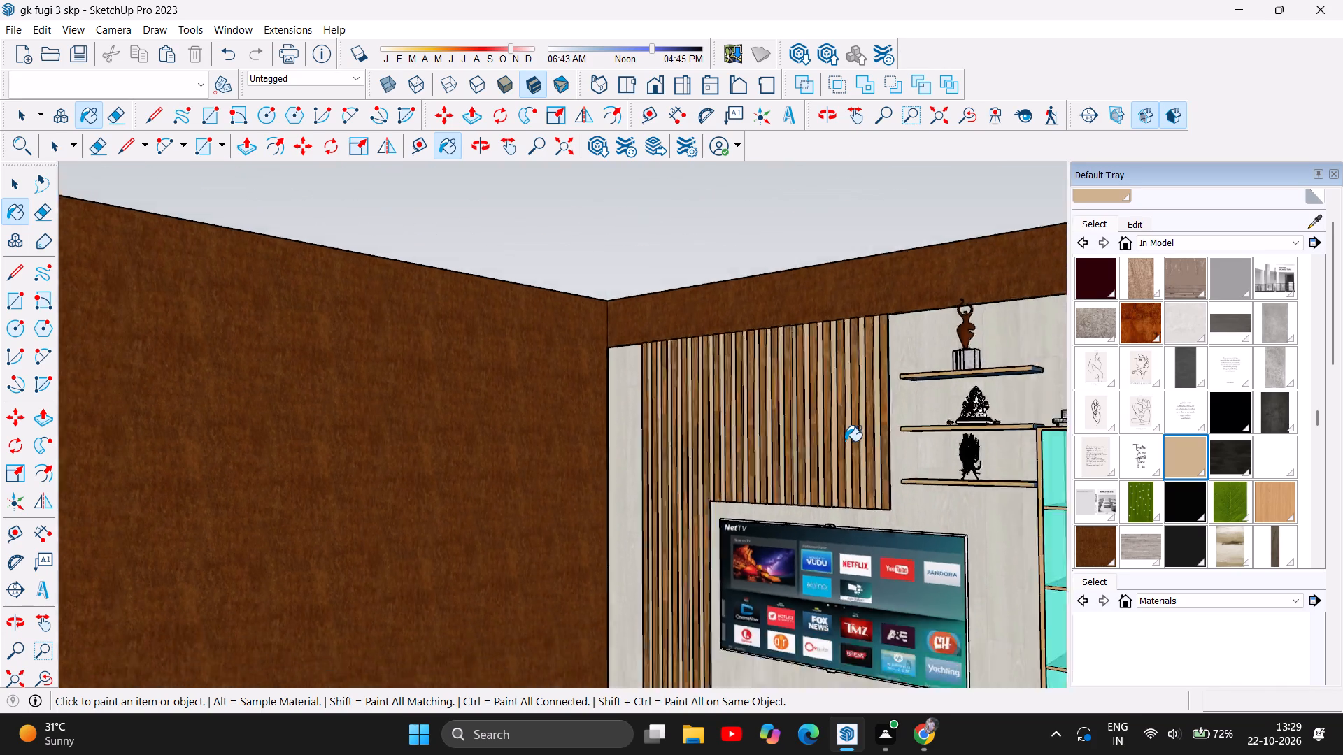
scroll(845, 441, "down", 11)
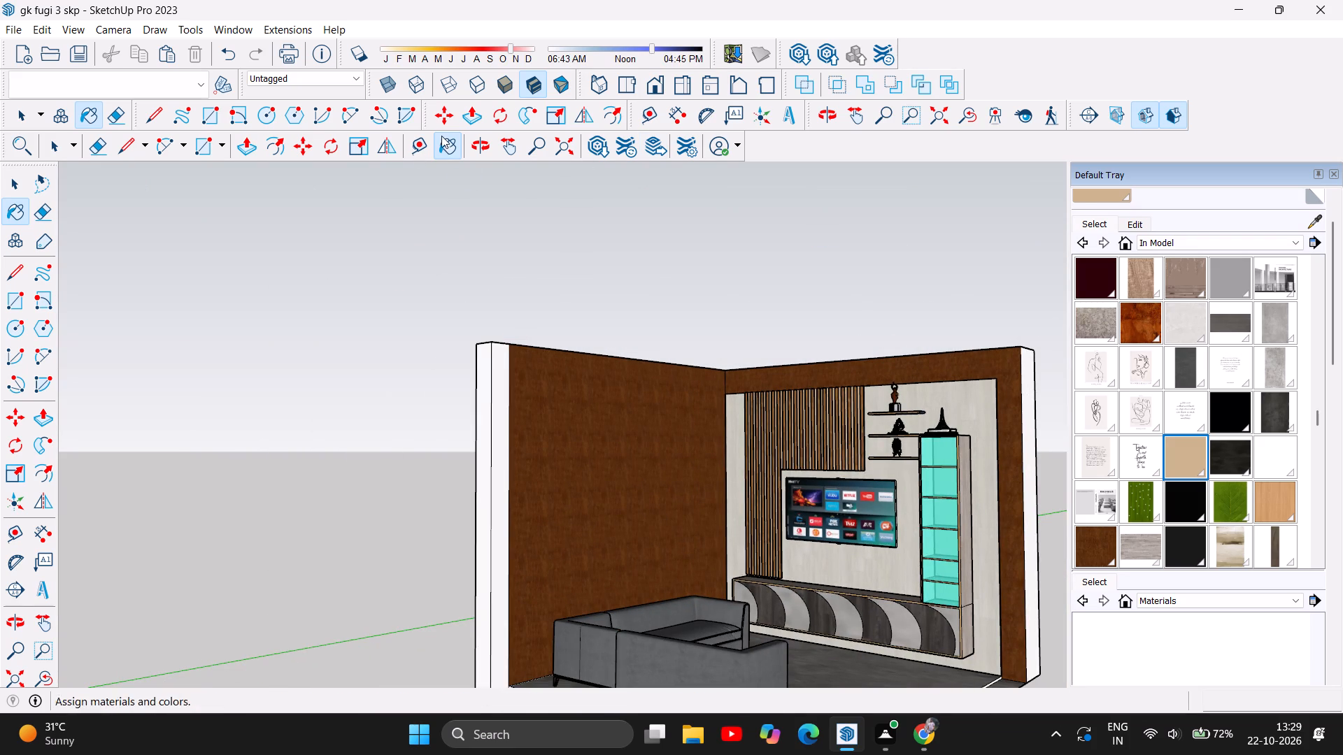
left_click(474, 150)
left_click_drag(397, 373, 636, 410)
scroll(777, 433, "up", 4)
scroll(651, 484, "up", 8)
scroll(651, 482, "down", 6)
scroll(636, 359, "down", 4)
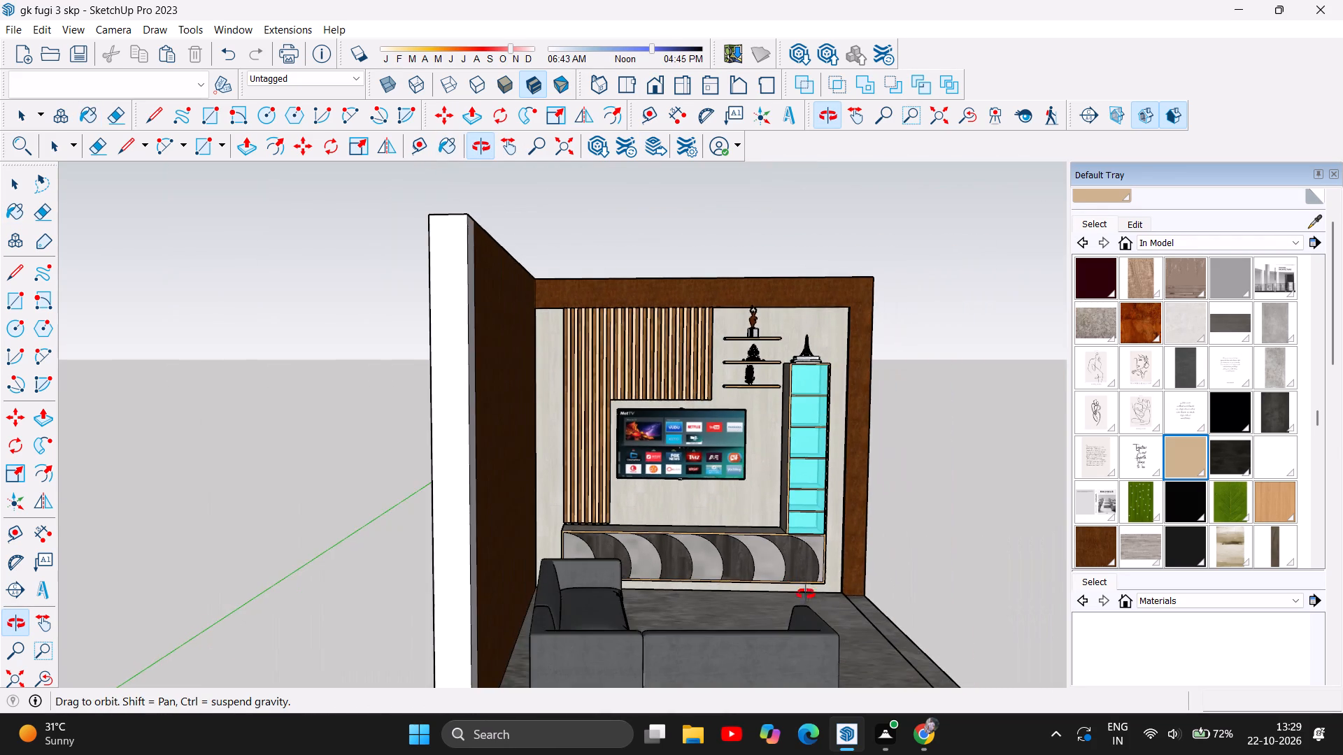
scroll(814, 612, "up", 2)
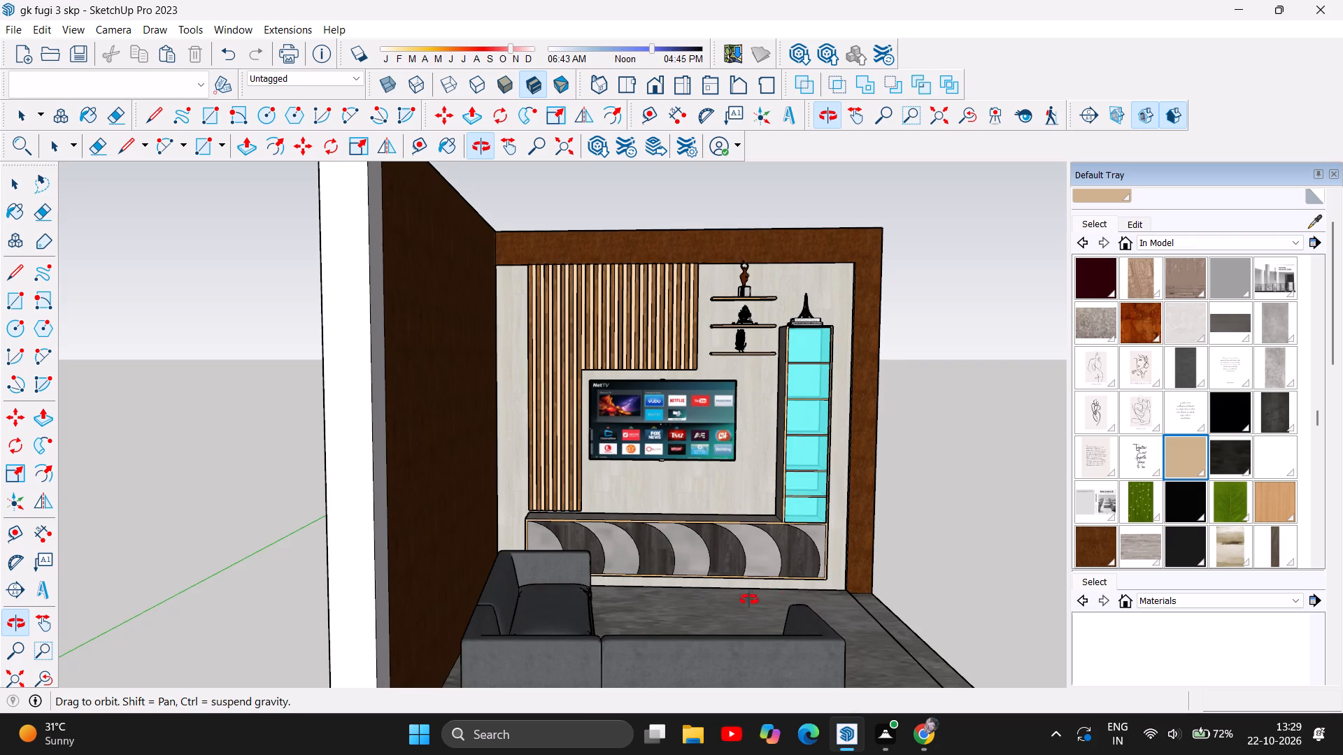
scroll(732, 585, "up", 6)
scroll(402, 484, "down", 6)
scroll(712, 573, "down", 2)
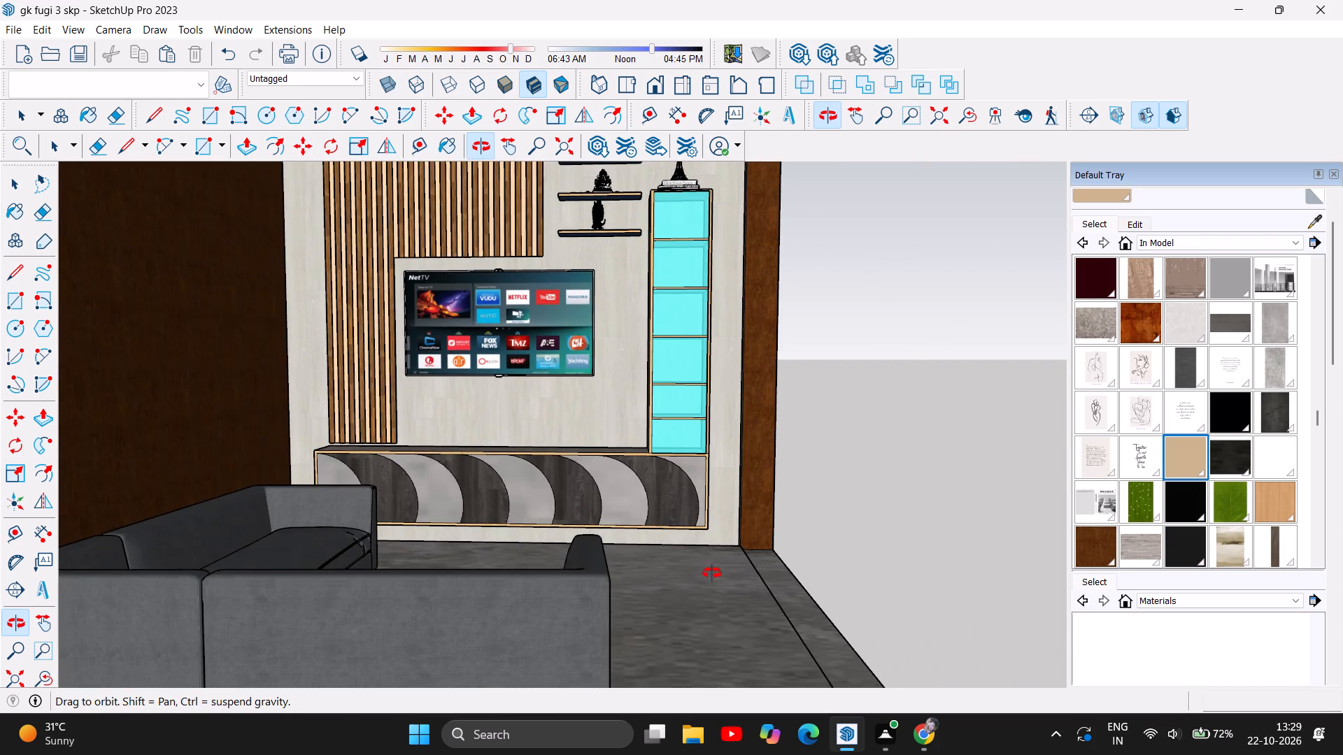
scroll(712, 573, "down", 2)
scroll(591, 252, "up", 3)
scroll(674, 303, "up", 5)
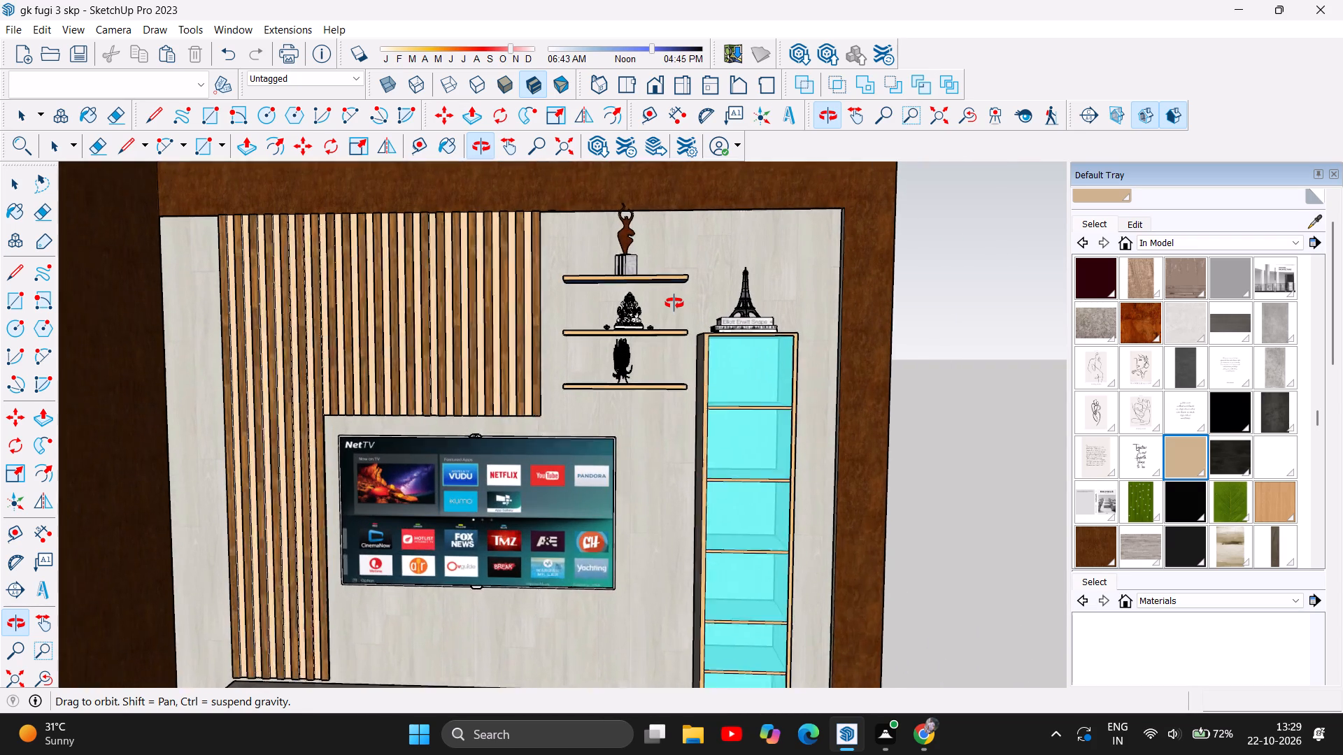
scroll(674, 303, "down", 1)
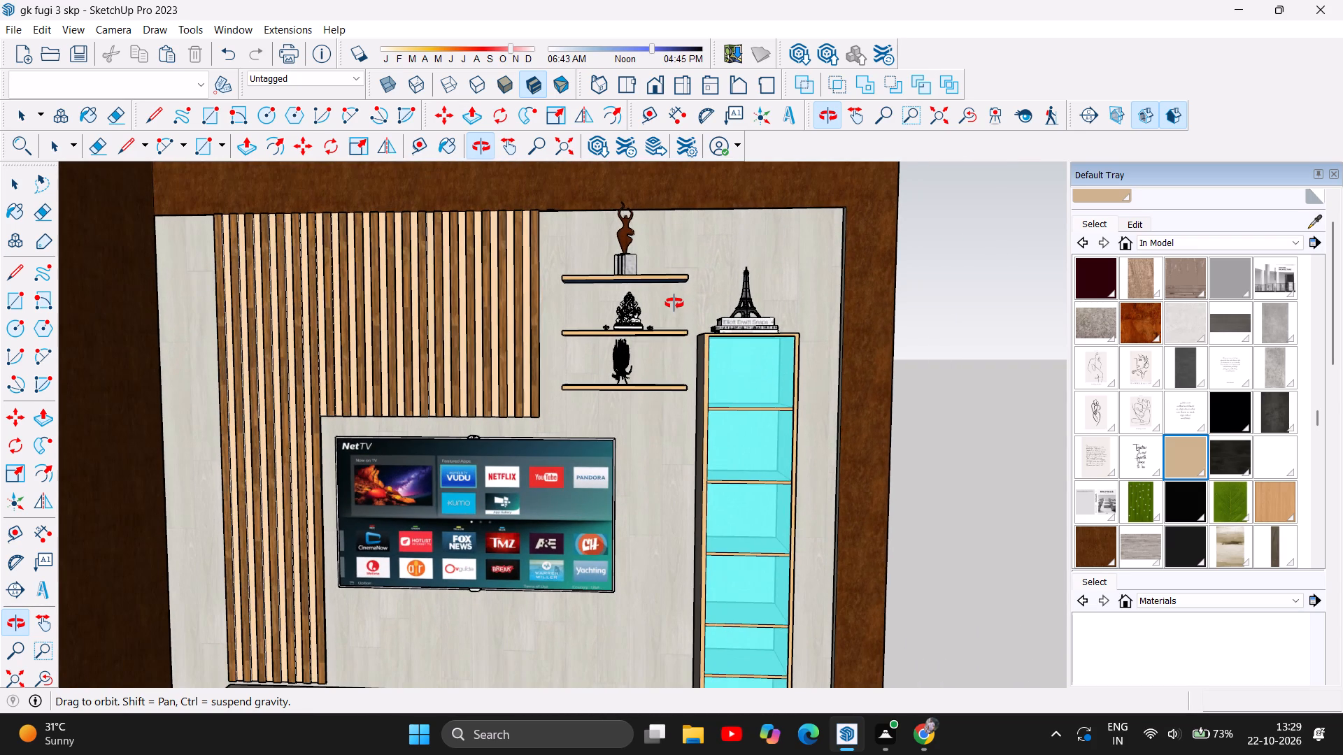
scroll(674, 303, "down", 2)
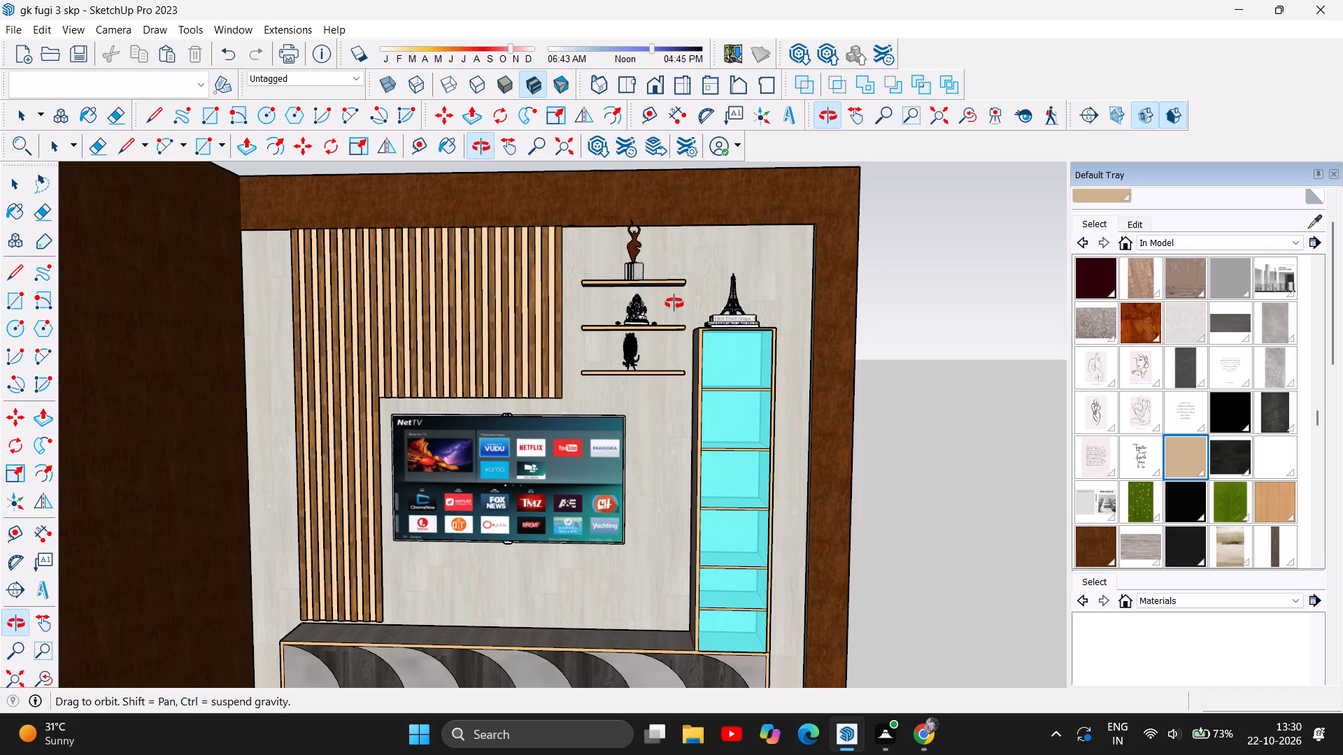
scroll(666, 375, "down", 6)
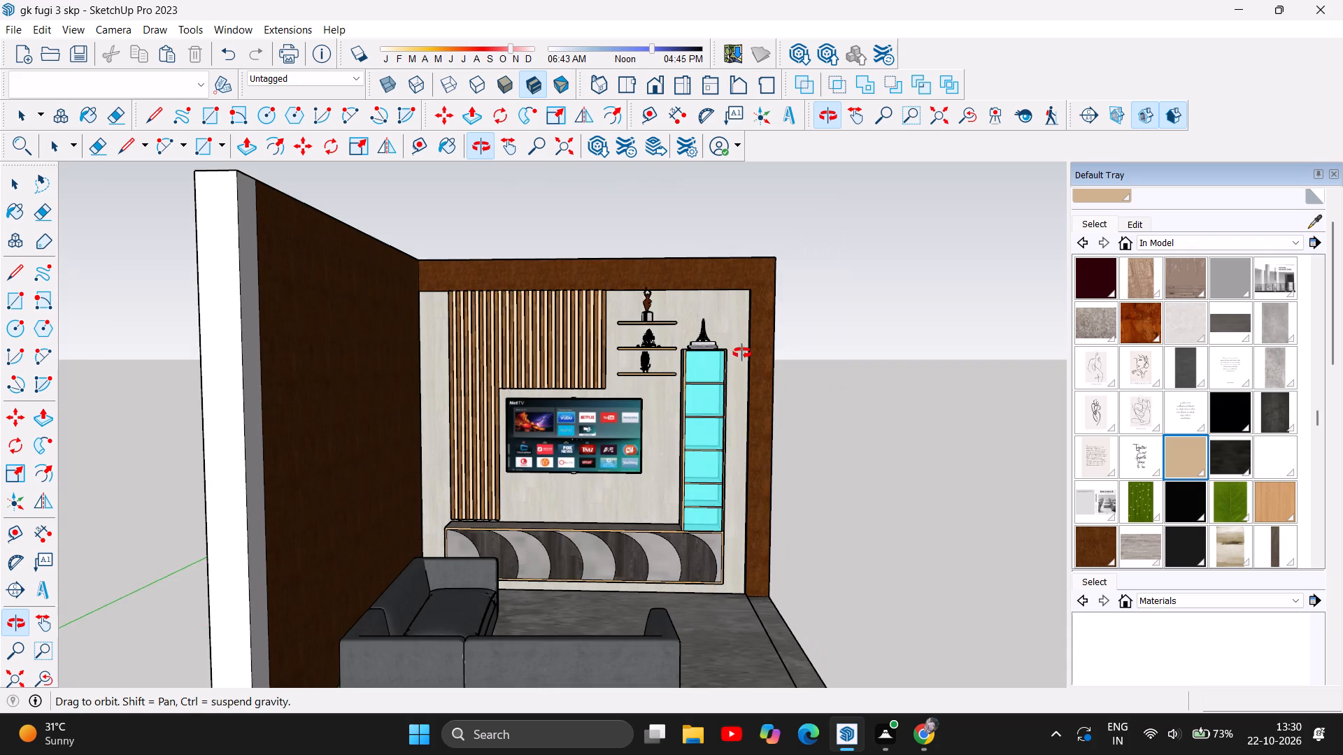
Examine the TV wall from the front, checking the slatted panel, TV, floating shelves and display cabinet close up and with the whole room.
scroll(741, 362, "down", 1)
scroll(762, 610, "down", 1)
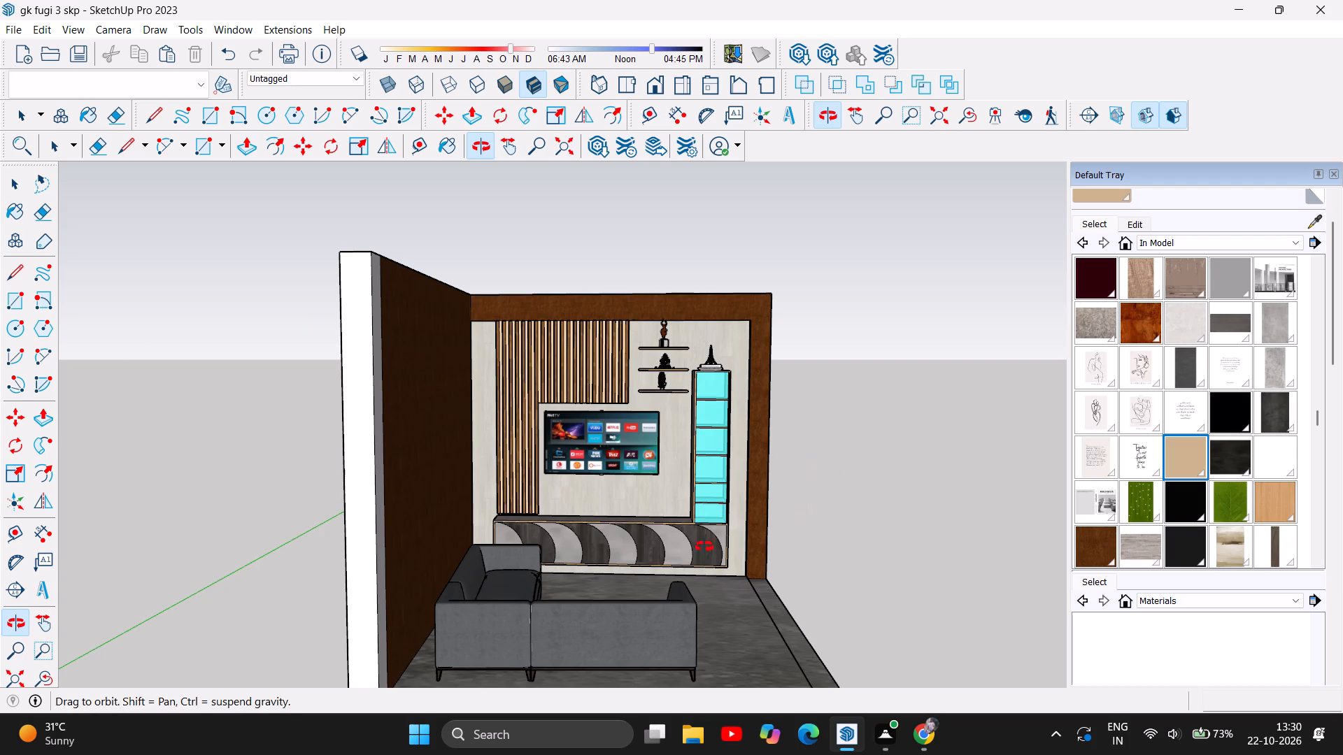
scroll(620, 531, "up", 5)
scroll(732, 246, "up", 5)
scroll(774, 364, "up", 7)
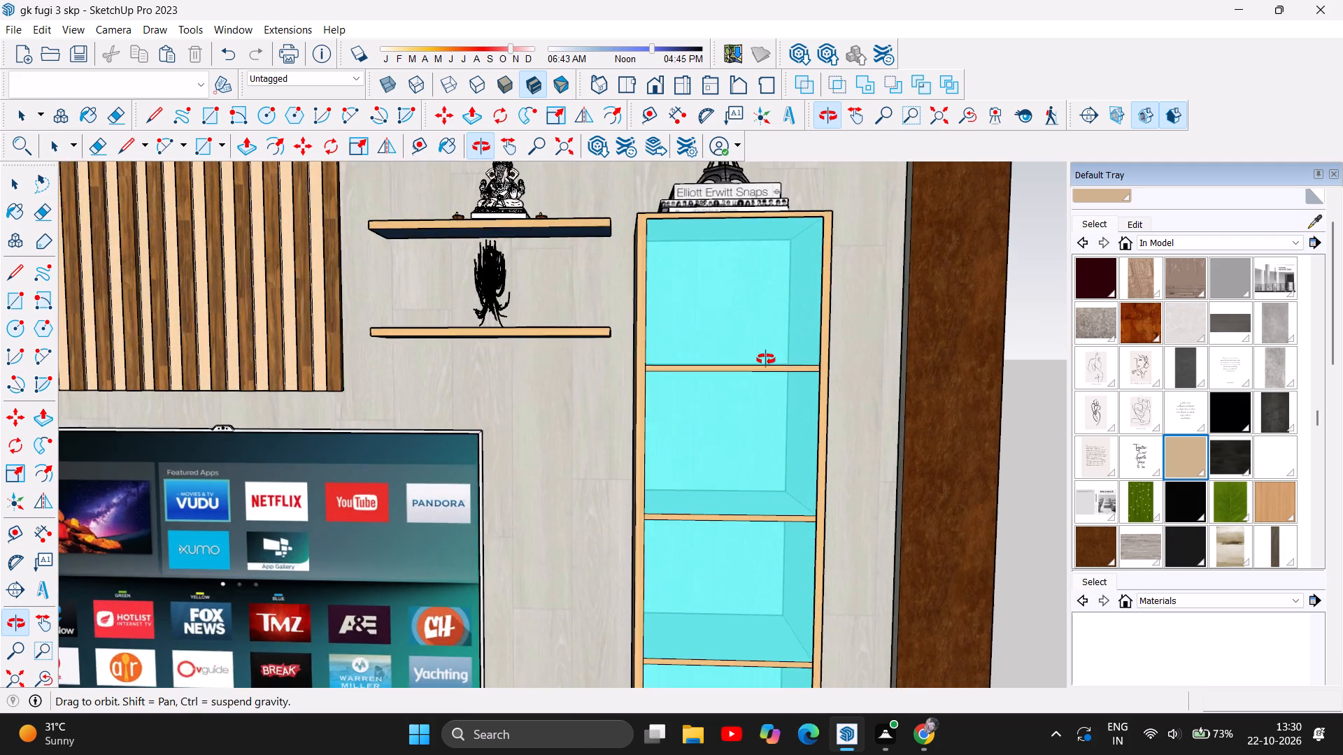
scroll(704, 267, "up", 7)
scroll(704, 267, "down", 13)
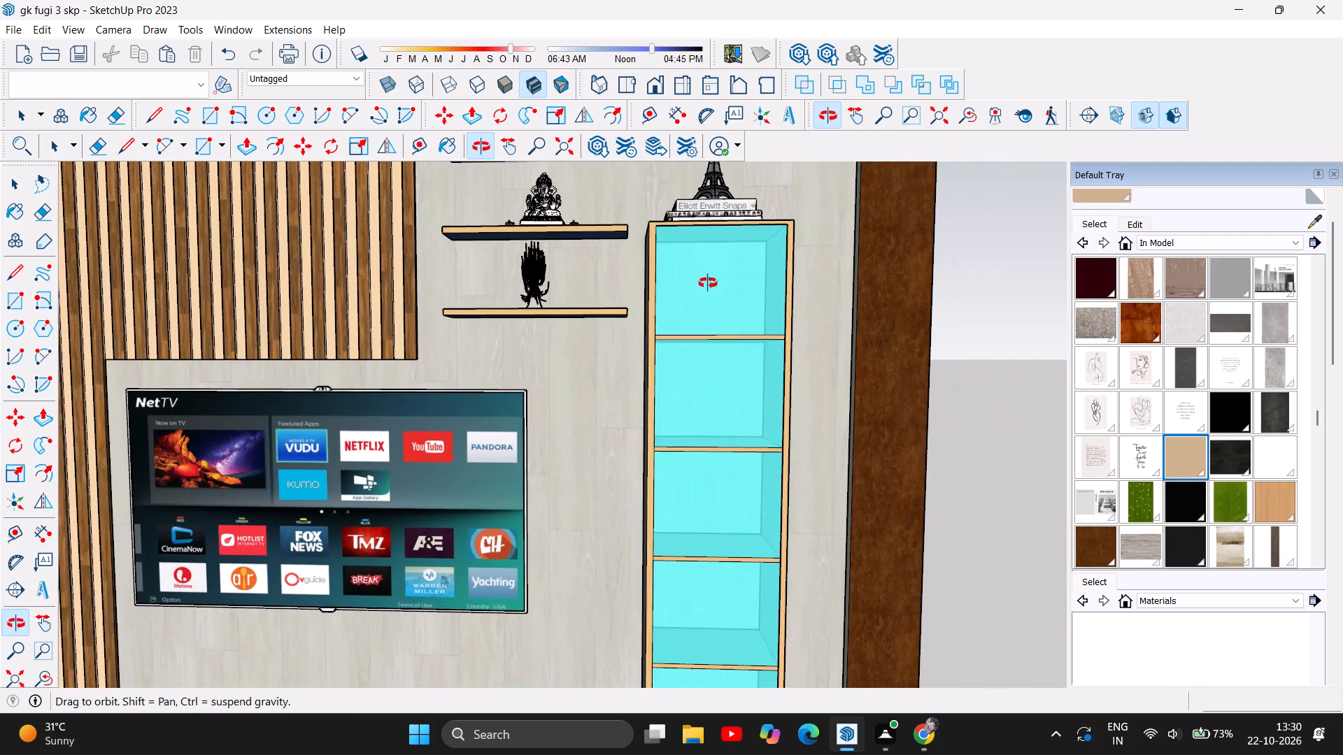
scroll(739, 320, "down", 6)
scroll(756, 387, "down", 6)
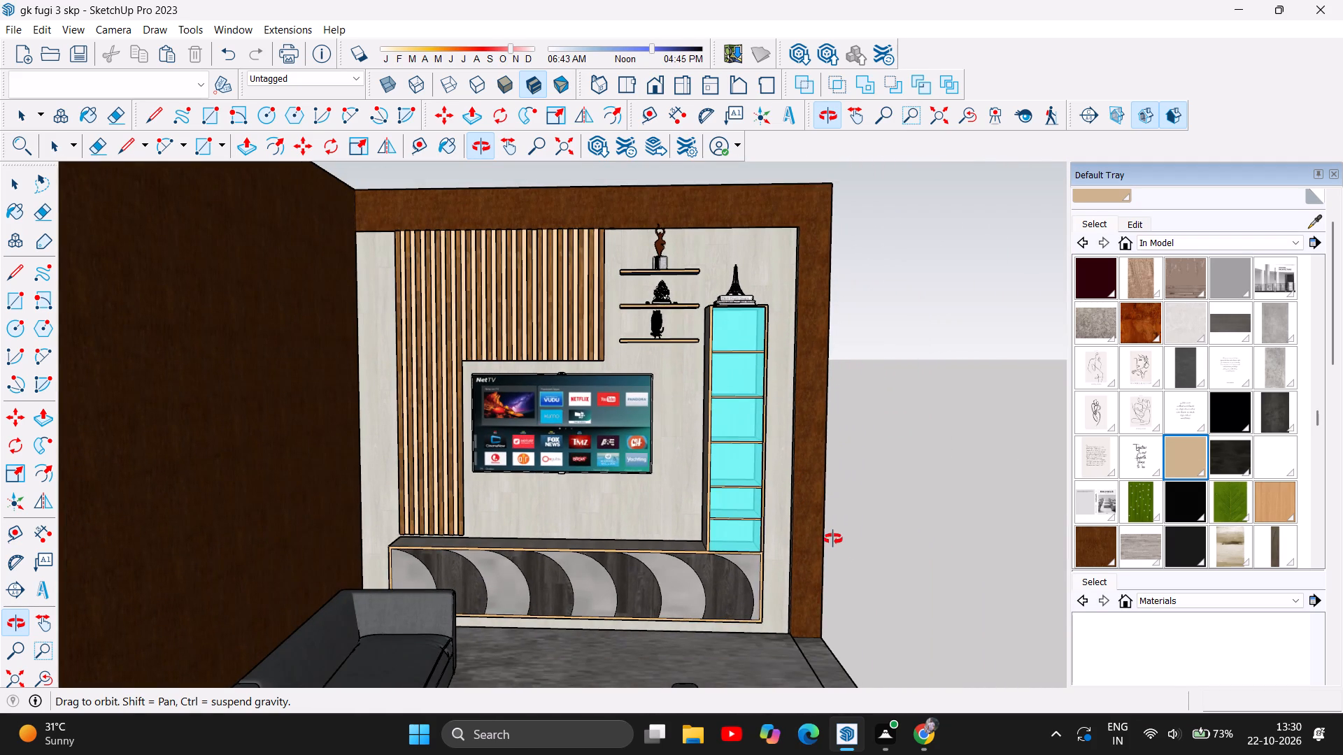
scroll(816, 529, "up", 2)
scroll(633, 130, "down", 5)
scroll(546, 272, "down", 3)
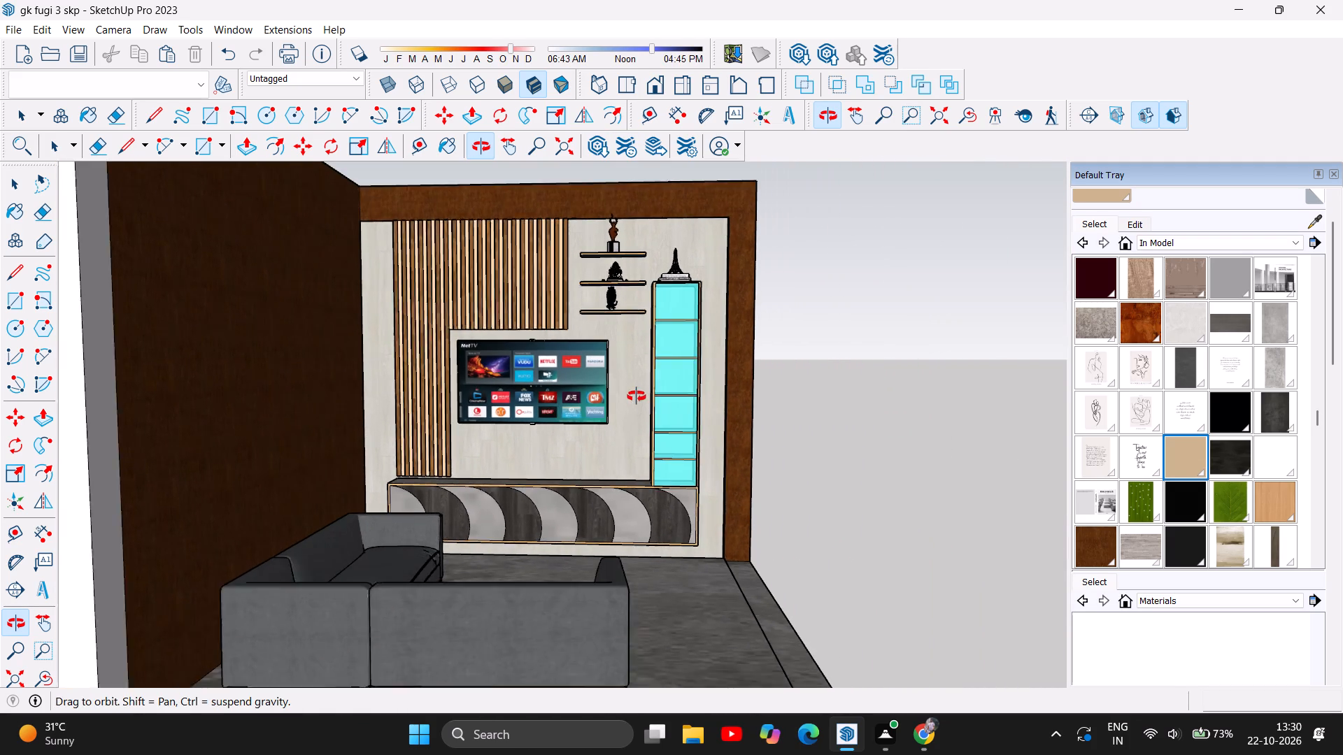
scroll(637, 396, "down", 2)
Examine the room from an angle facing the wall corner, checking the sofa, brown side wall, TV unit and slatted panel.
left_click_drag(790, 464, 670, 466)
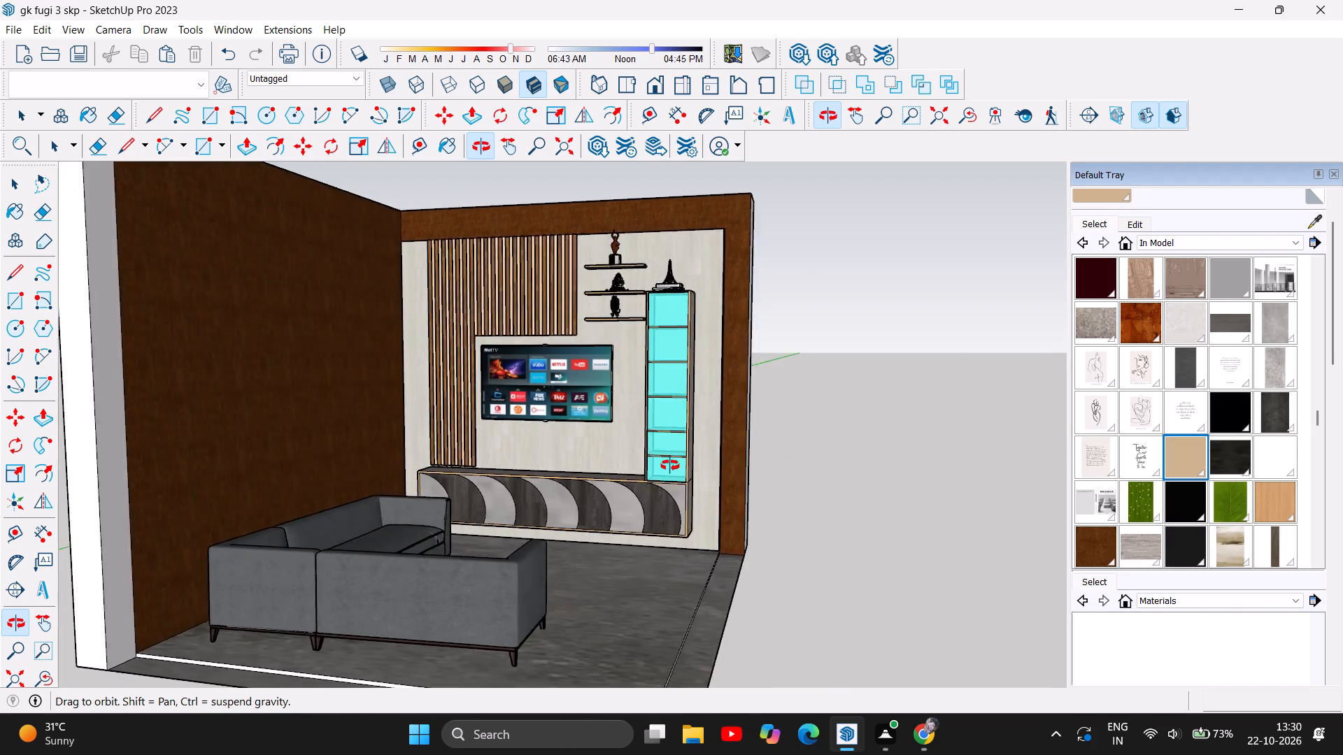
left_click_drag(670, 466, 555, 496)
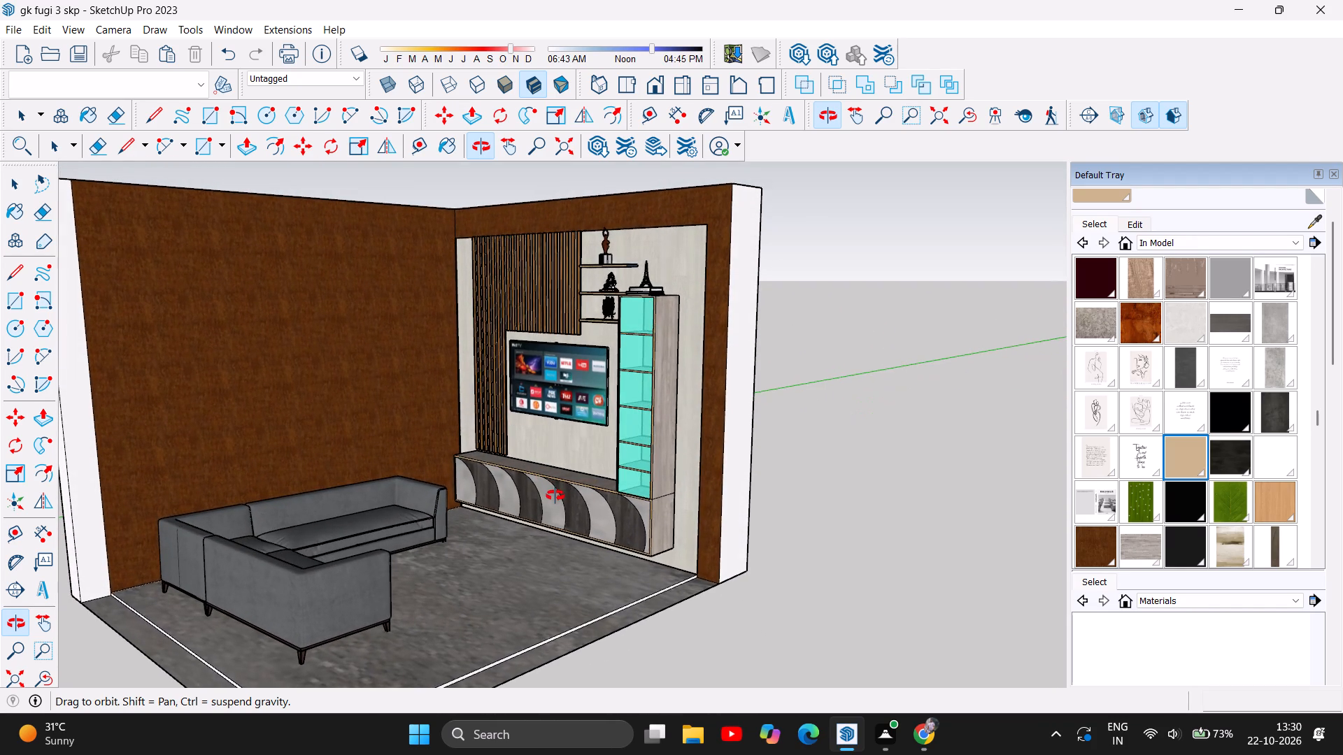
left_click_drag(555, 496, 564, 506)
scroll(376, 332, "up", 3)
scroll(1005, 383, "down", 3)
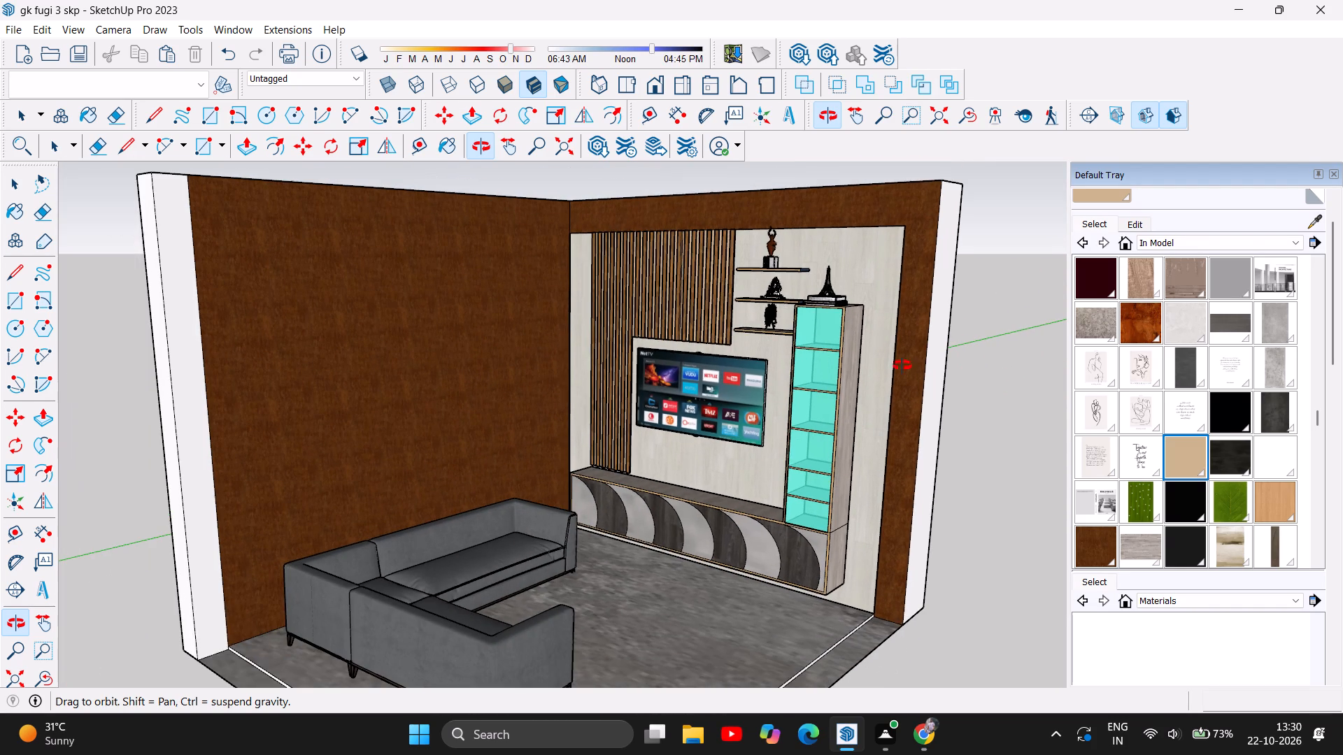
scroll(436, 313, "up", 2)
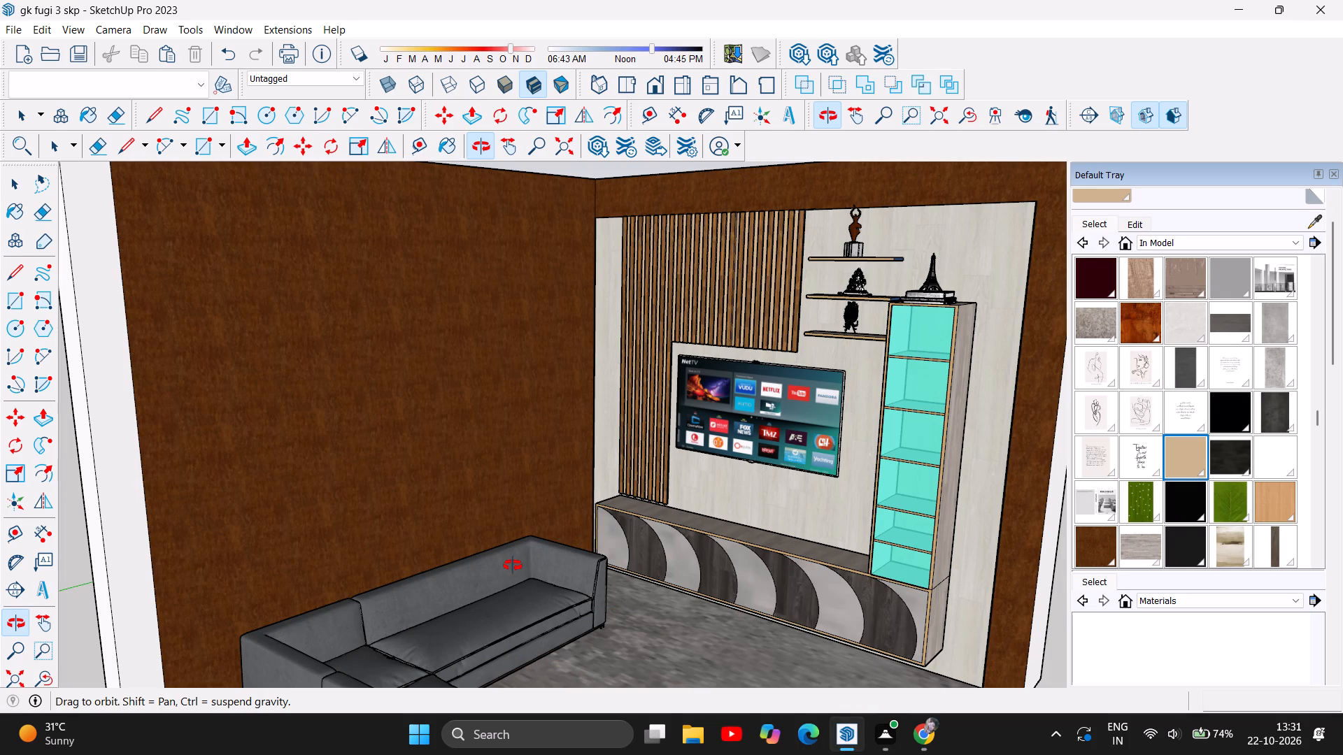
scroll(509, 565, "down", 1)
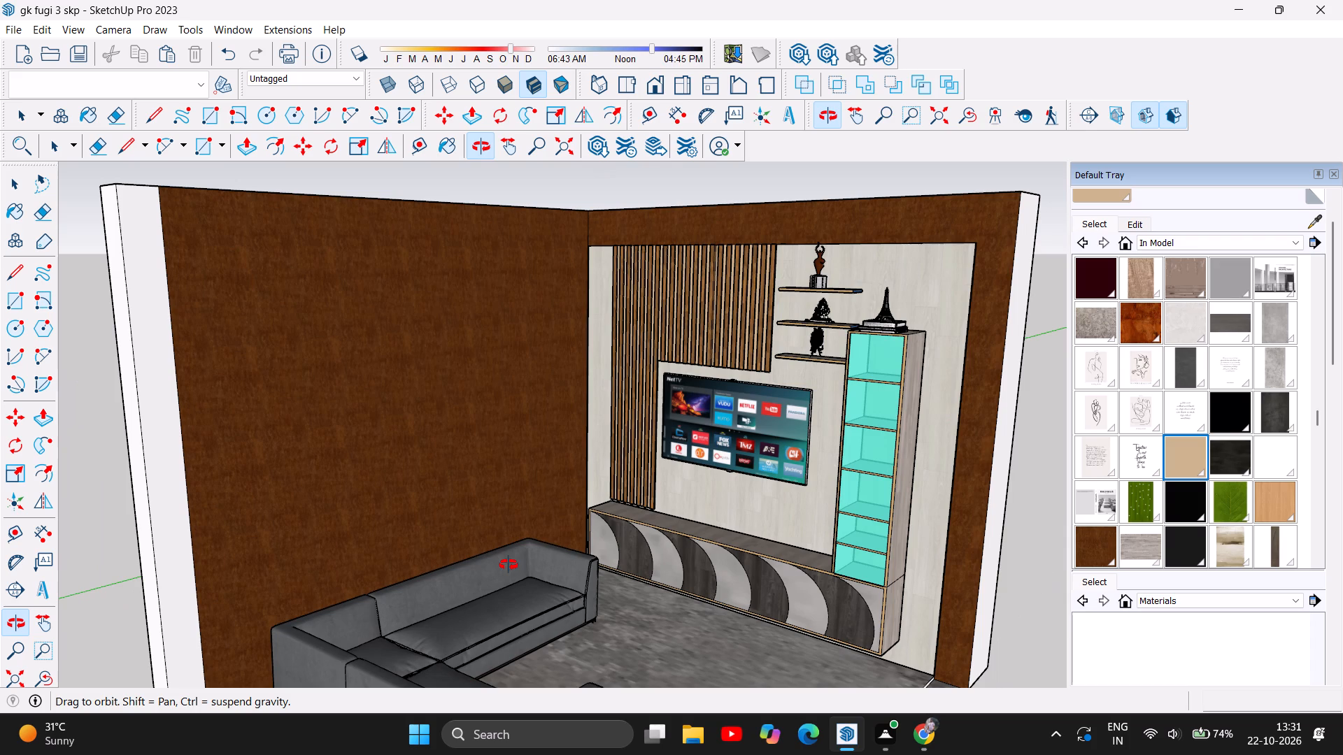
scroll(483, 322, "up", 2)
scroll(502, 331, "down", 2)
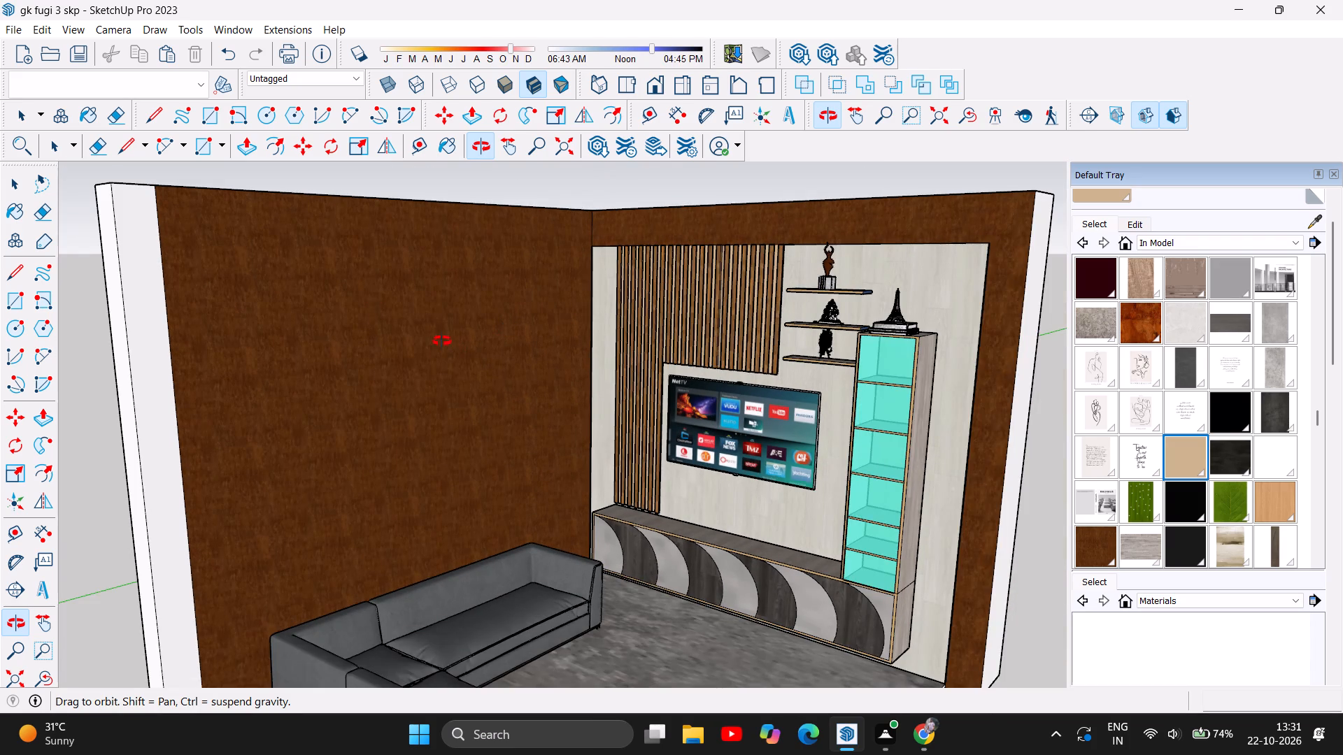
scroll(360, 292, "up", 1)
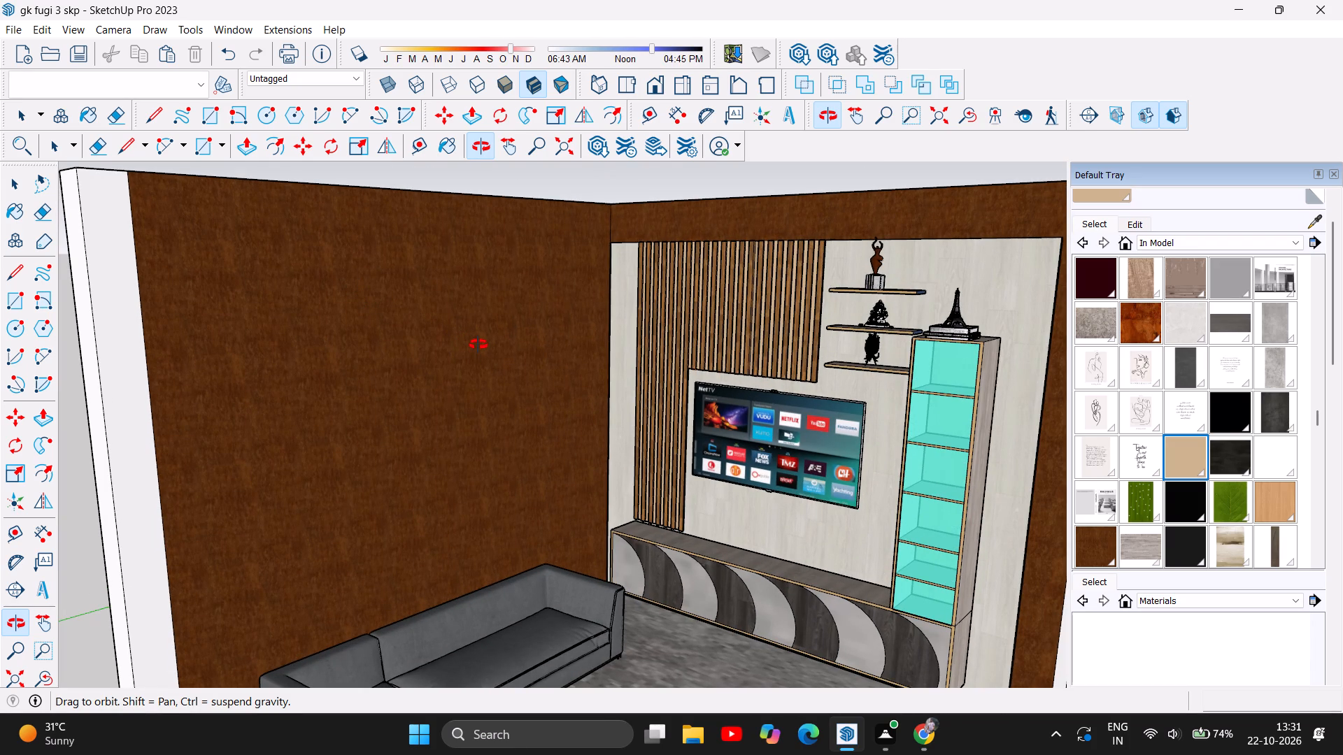
scroll(653, 343, "down", 4)
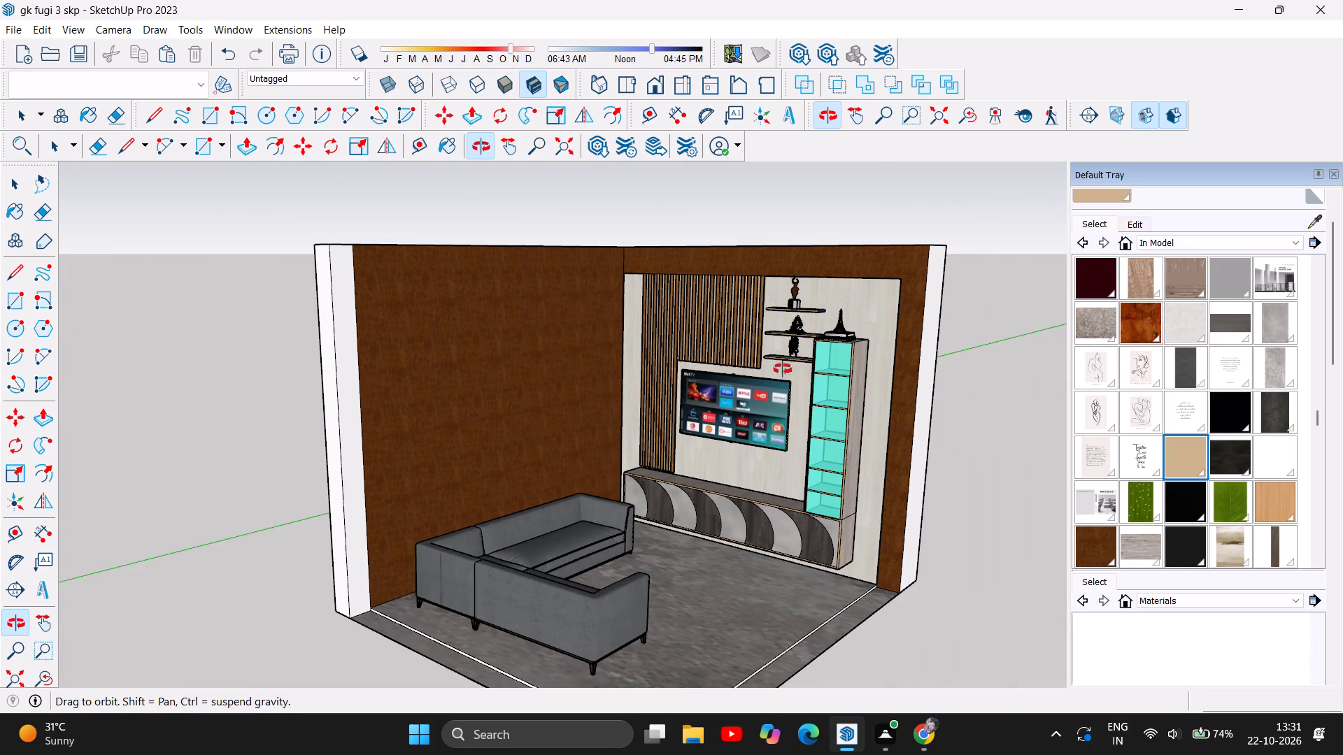
scroll(738, 338, "up", 5)
scroll(720, 272, "up", 10)
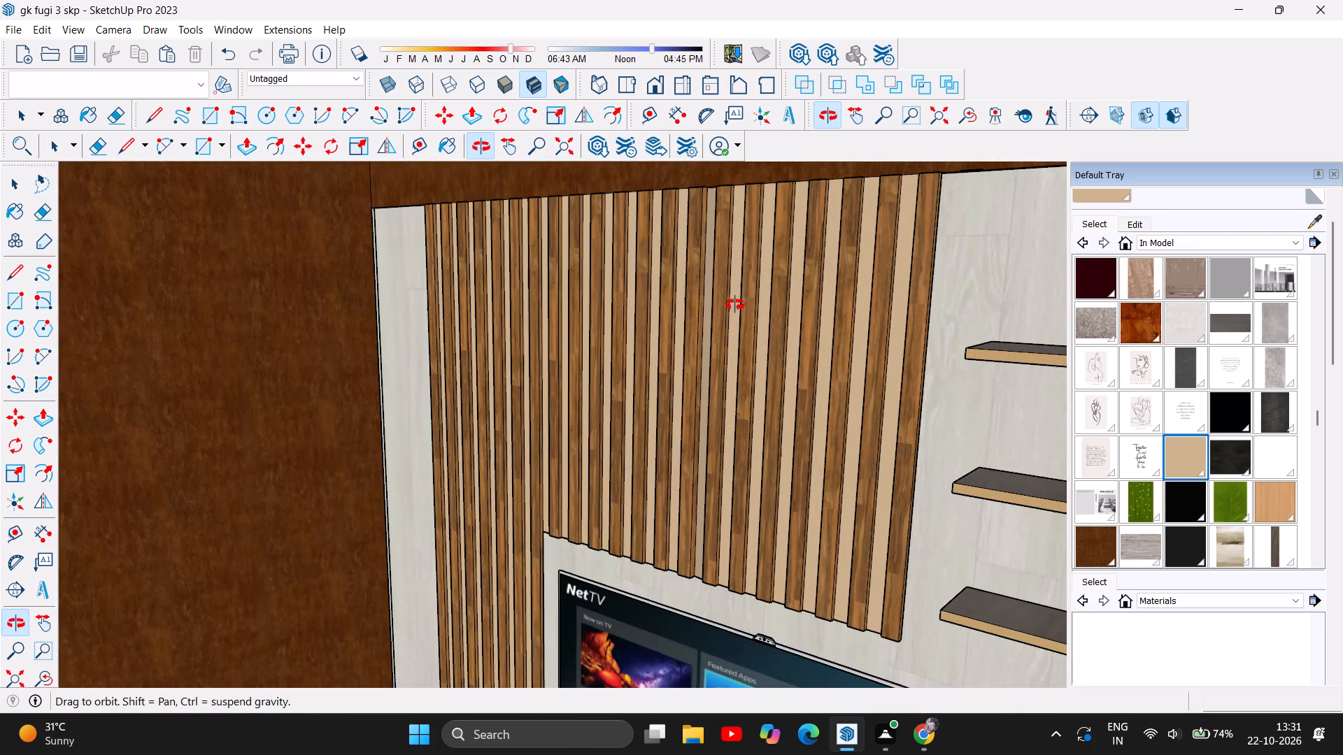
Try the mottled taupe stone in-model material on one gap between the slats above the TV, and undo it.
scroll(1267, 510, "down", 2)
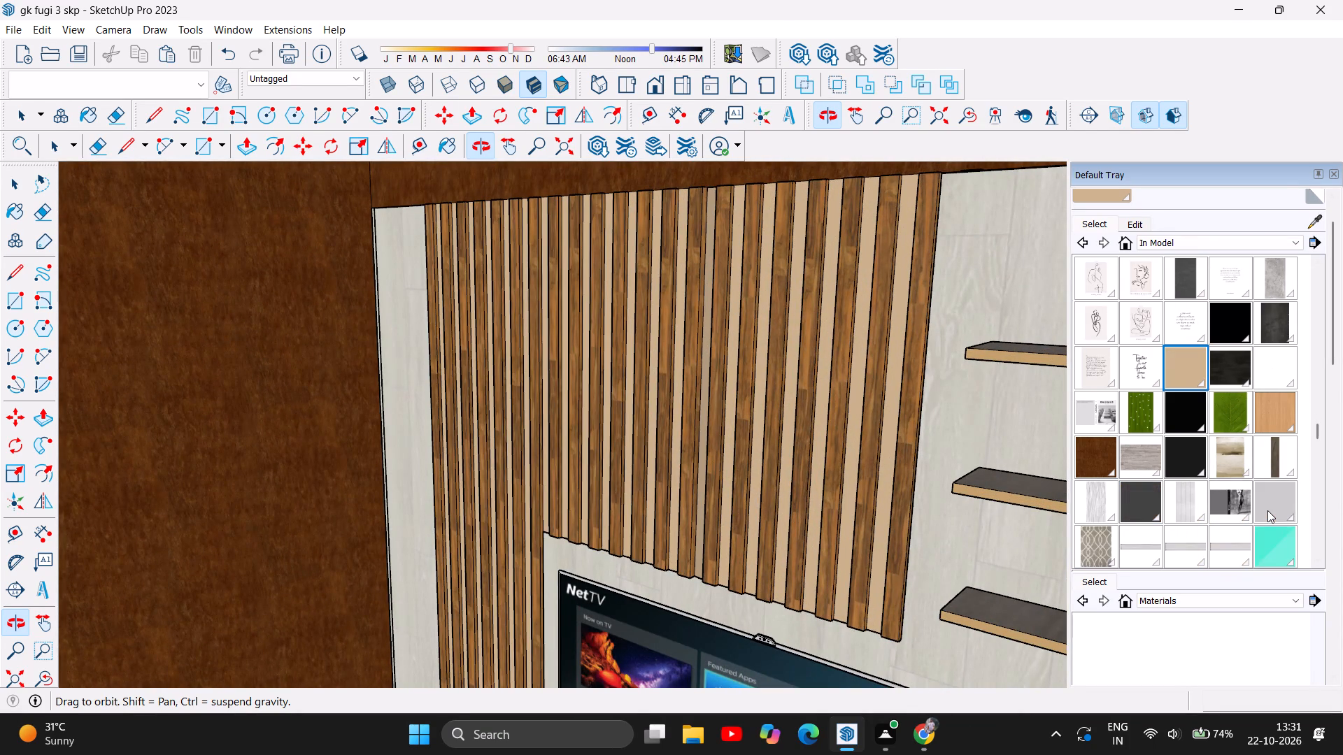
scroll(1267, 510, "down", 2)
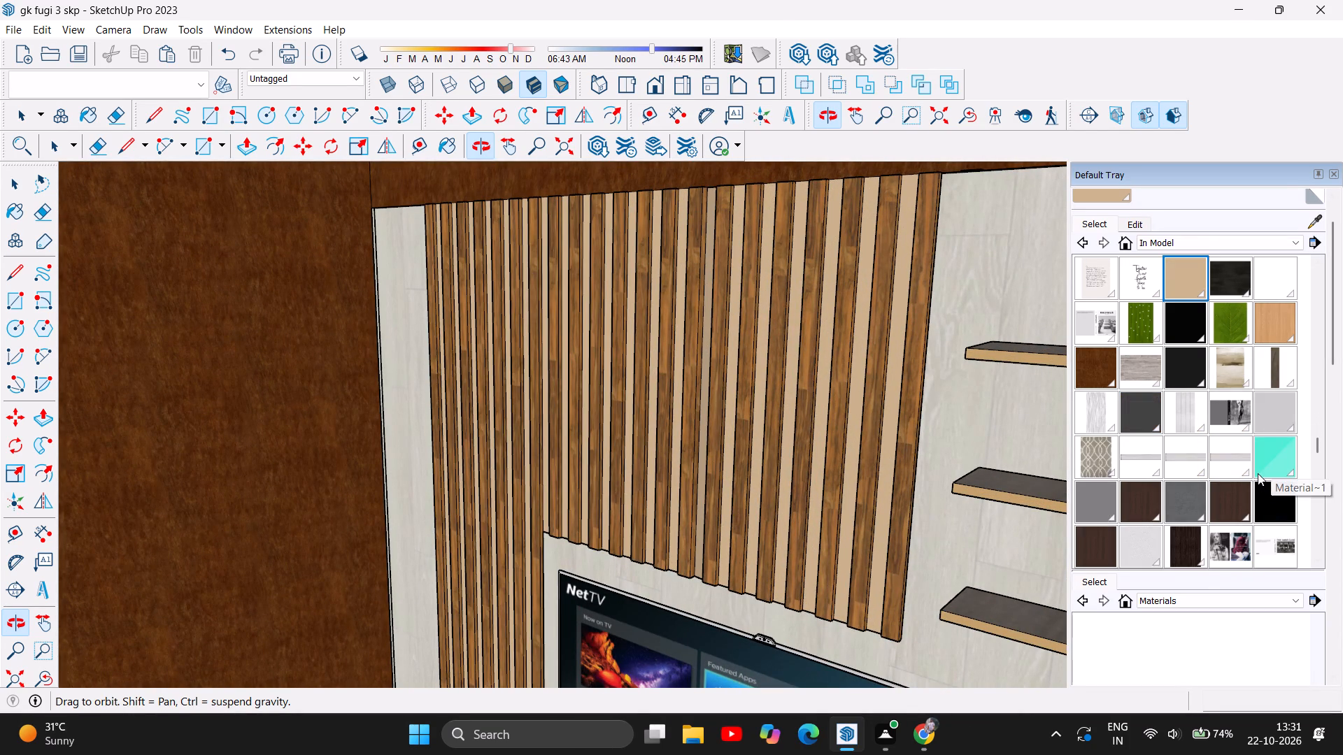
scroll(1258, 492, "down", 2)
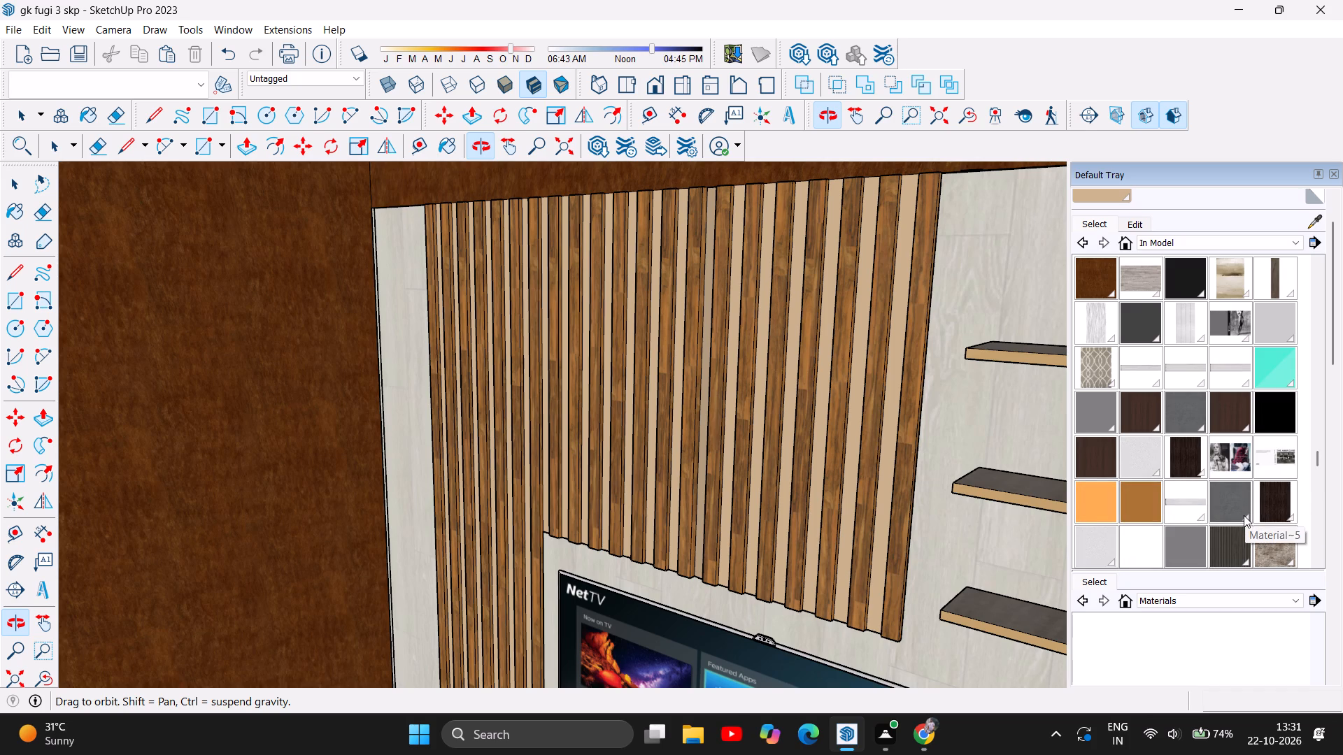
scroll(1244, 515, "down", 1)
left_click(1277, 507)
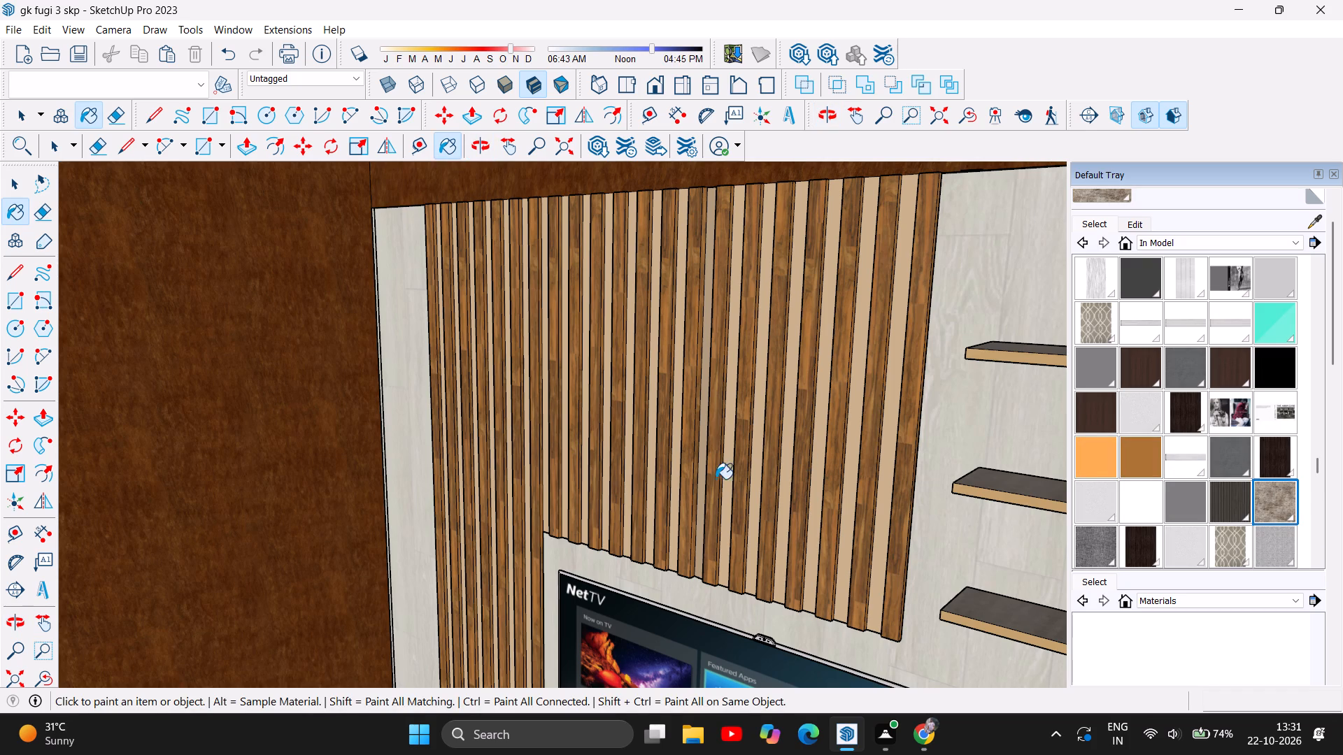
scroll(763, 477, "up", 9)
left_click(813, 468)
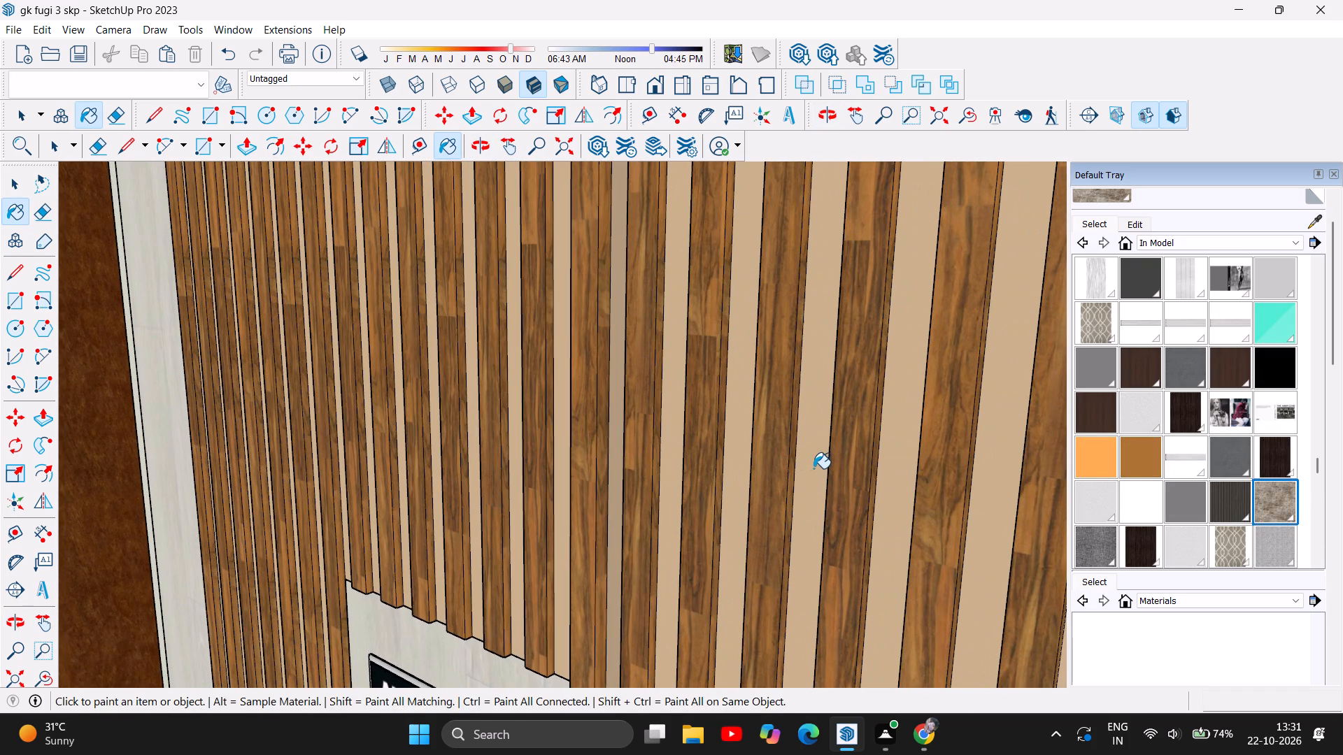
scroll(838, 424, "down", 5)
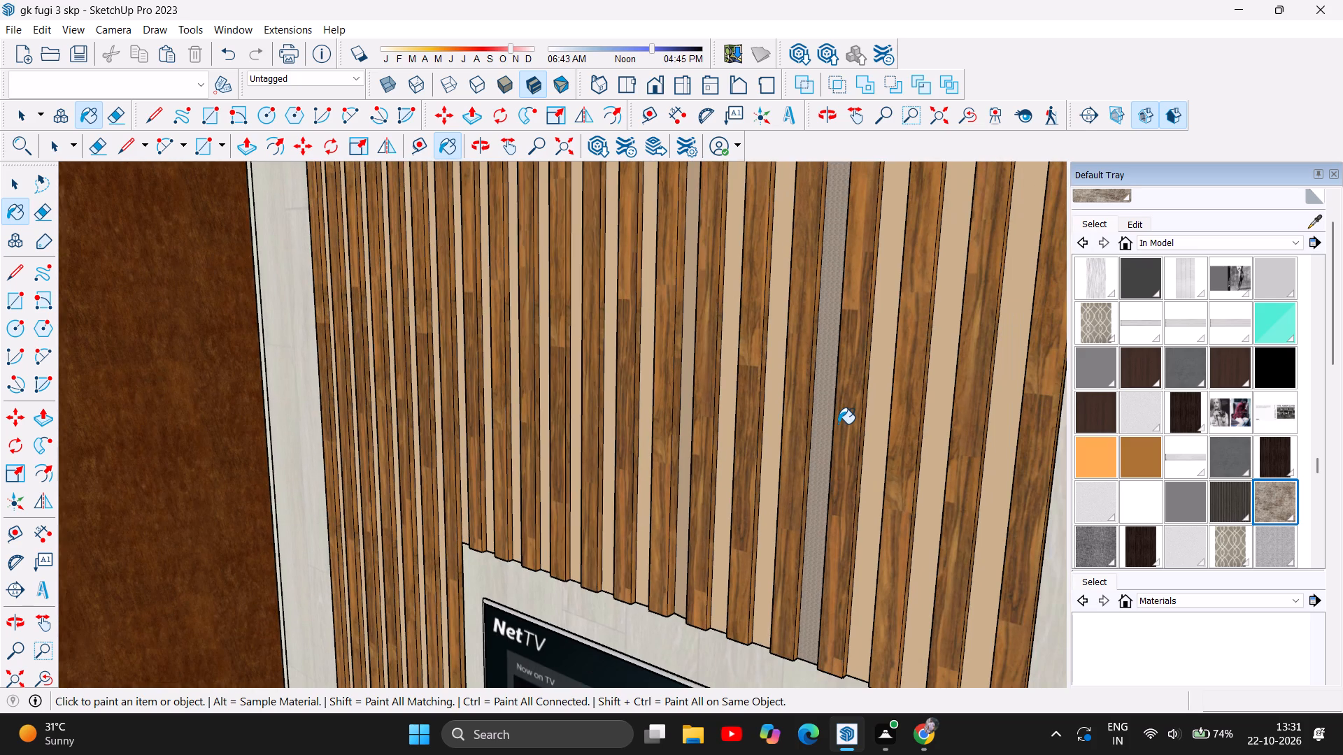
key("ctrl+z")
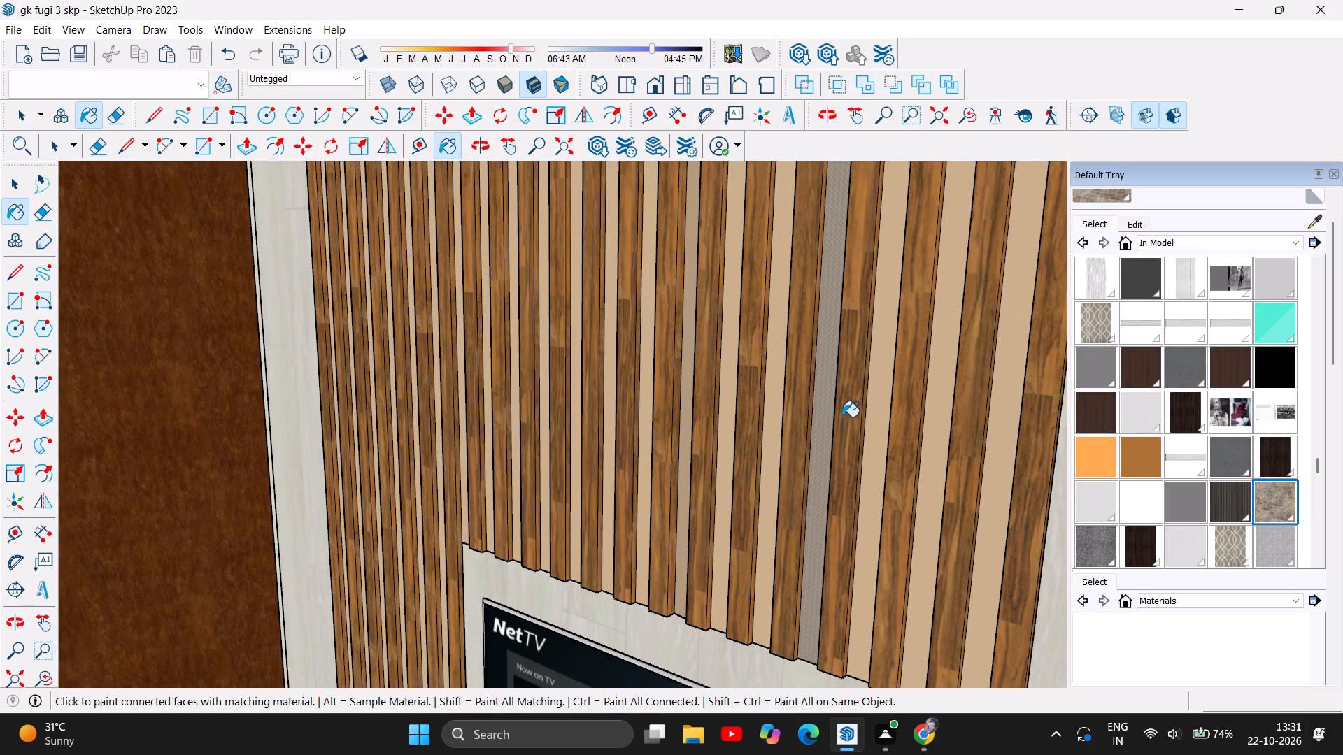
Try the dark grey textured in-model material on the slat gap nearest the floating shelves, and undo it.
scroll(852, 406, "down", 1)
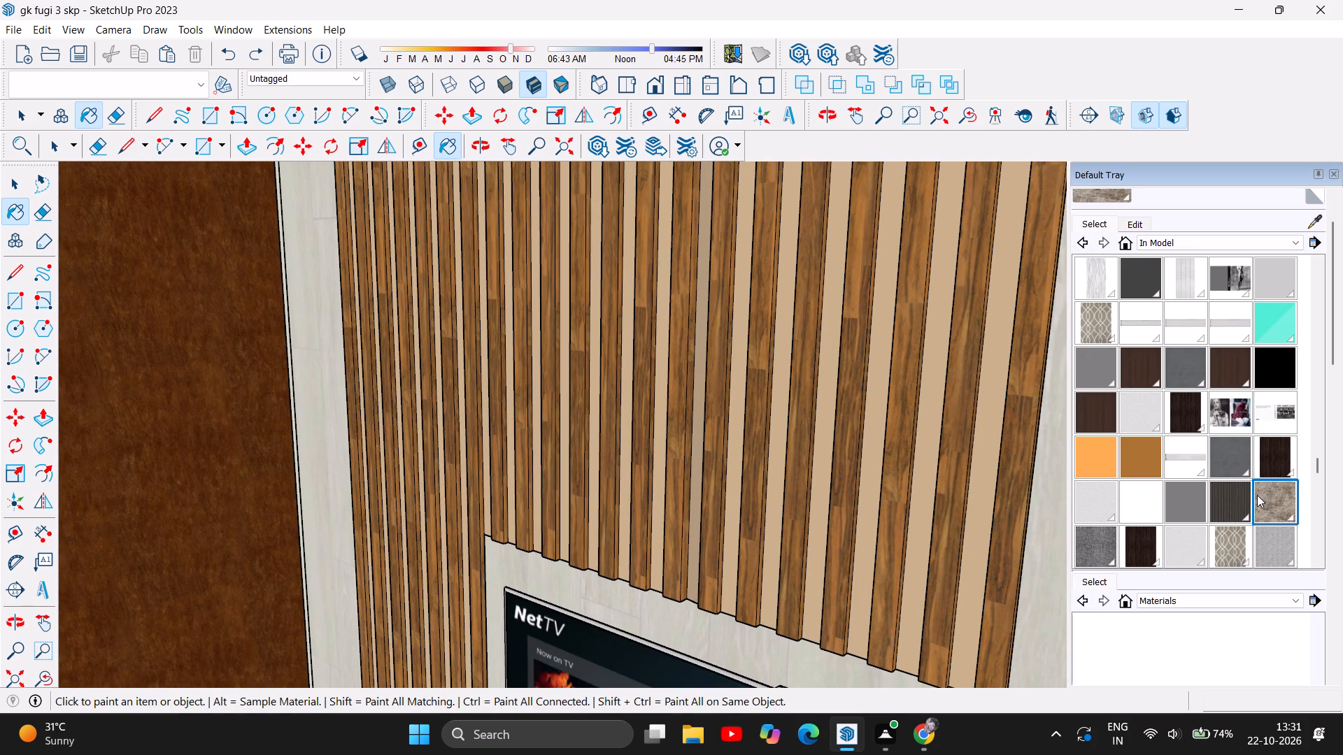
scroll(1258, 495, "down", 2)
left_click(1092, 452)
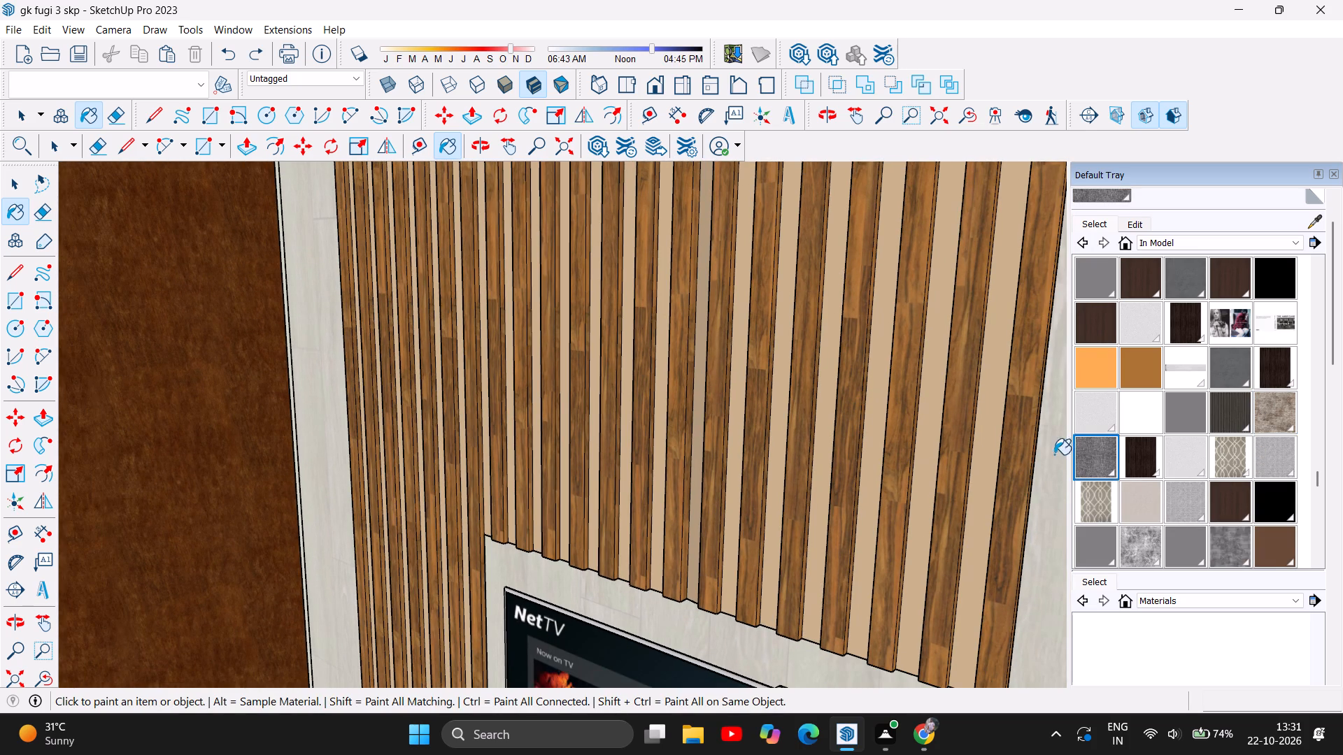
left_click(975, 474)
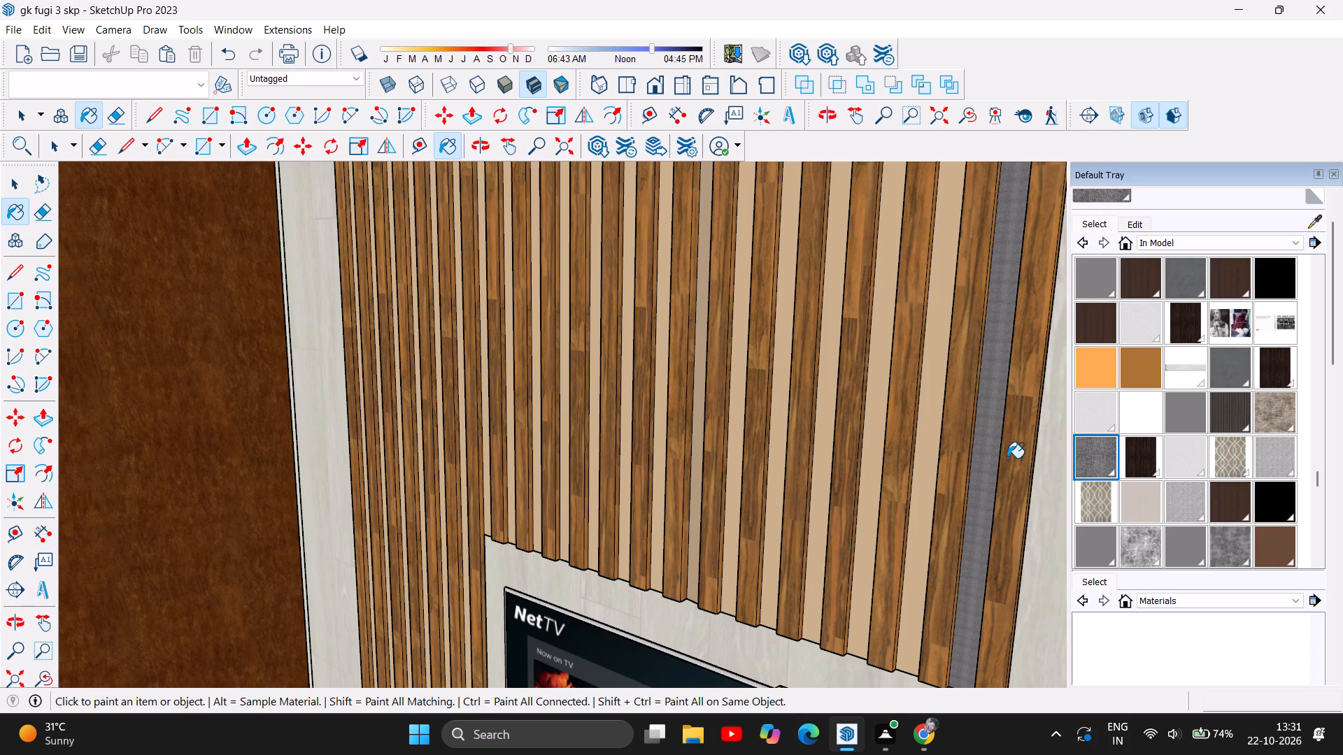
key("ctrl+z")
Paint the slat gap nearest the floating shelves with the translucent gold in-model material.
scroll(1265, 509, "down", 2)
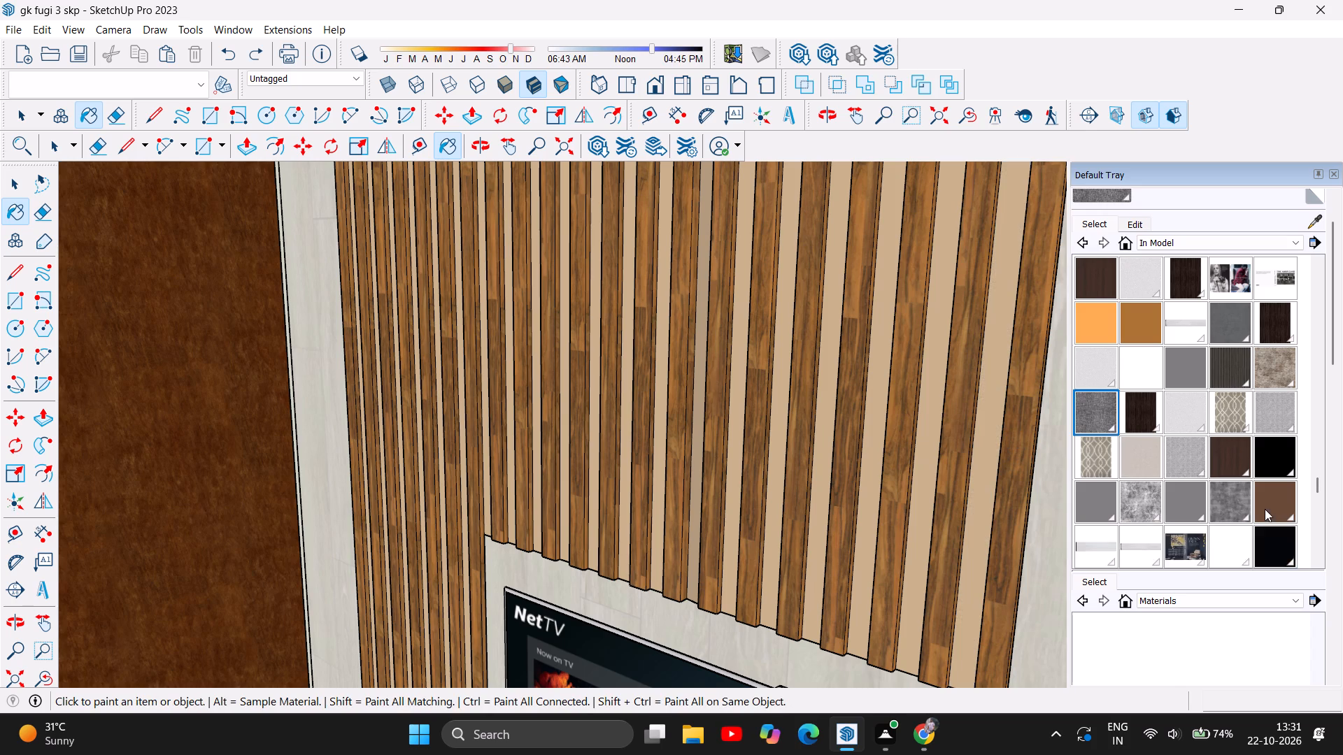
scroll(1263, 510, "down", 3)
left_click(1139, 462)
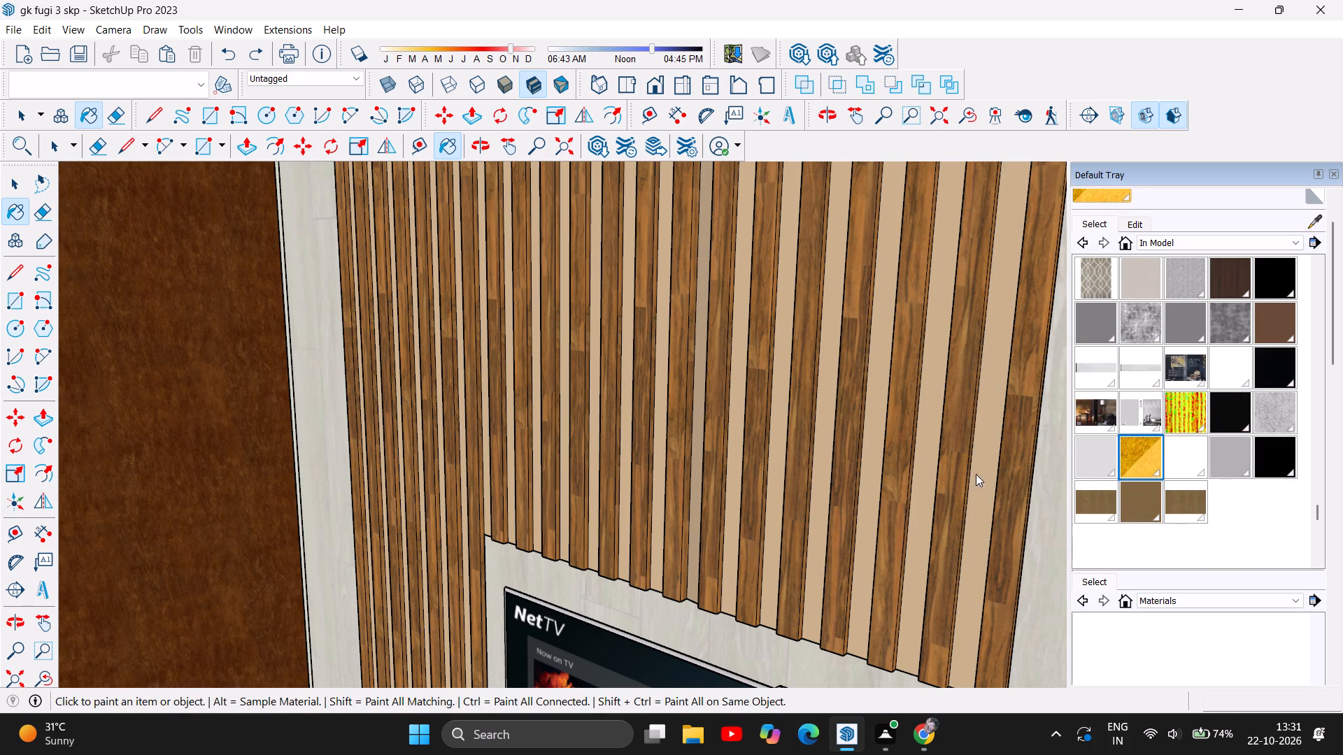
left_click(985, 491)
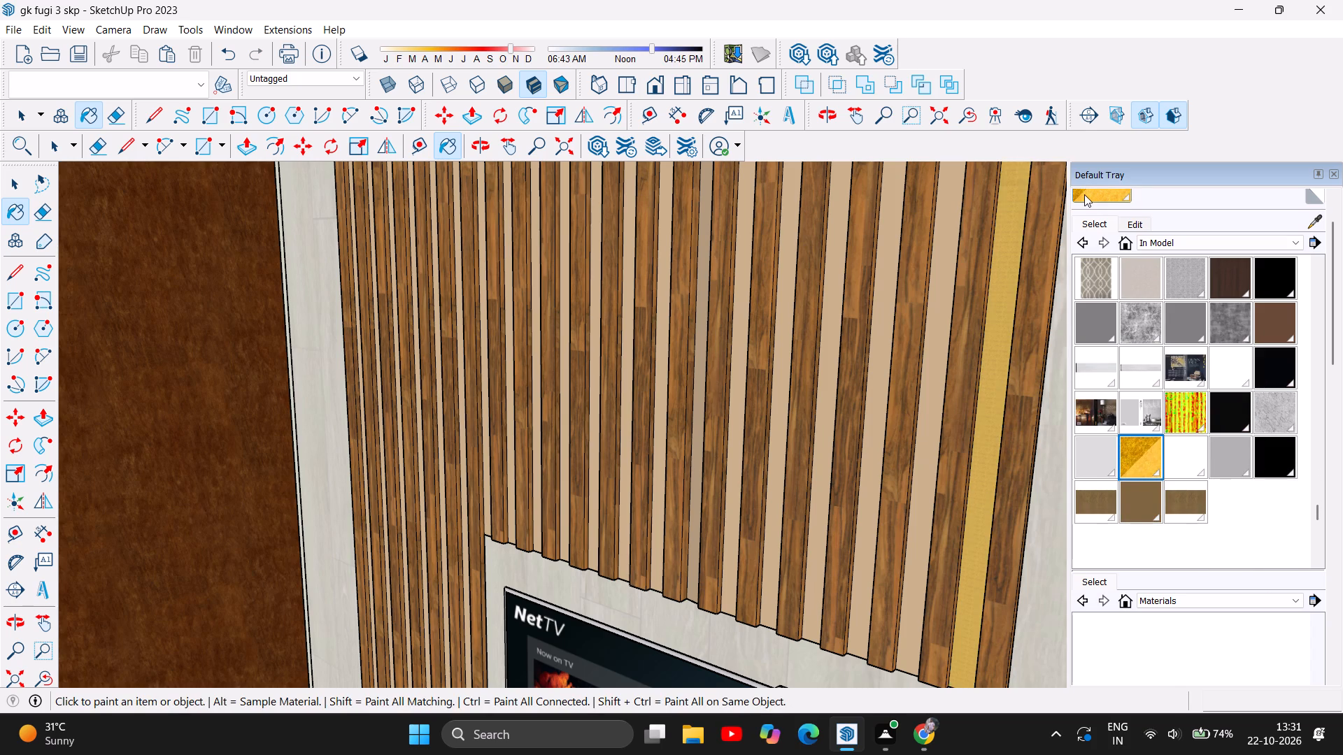
Set the opacity of the gold Water_Sparkling material to 44.
left_click(1087, 195)
left_click(1131, 220)
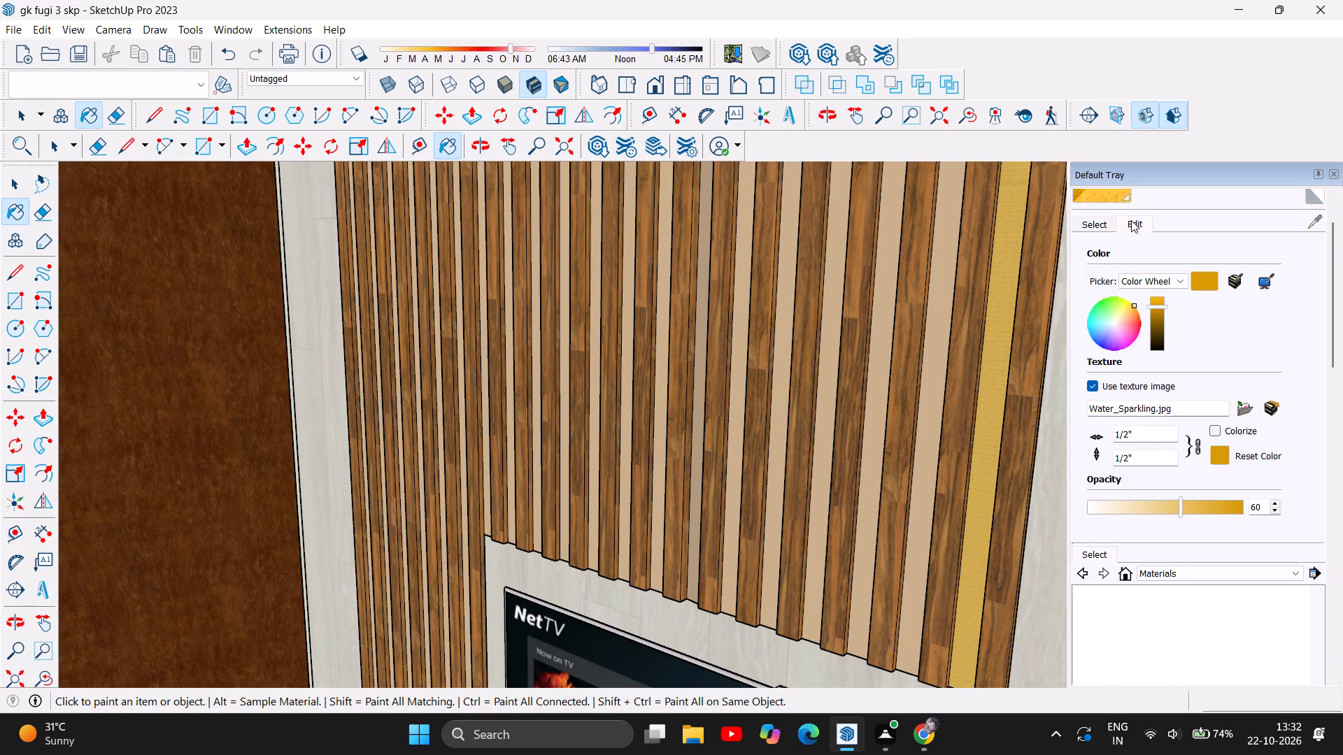
left_click(1146, 501)
left_click(1132, 511)
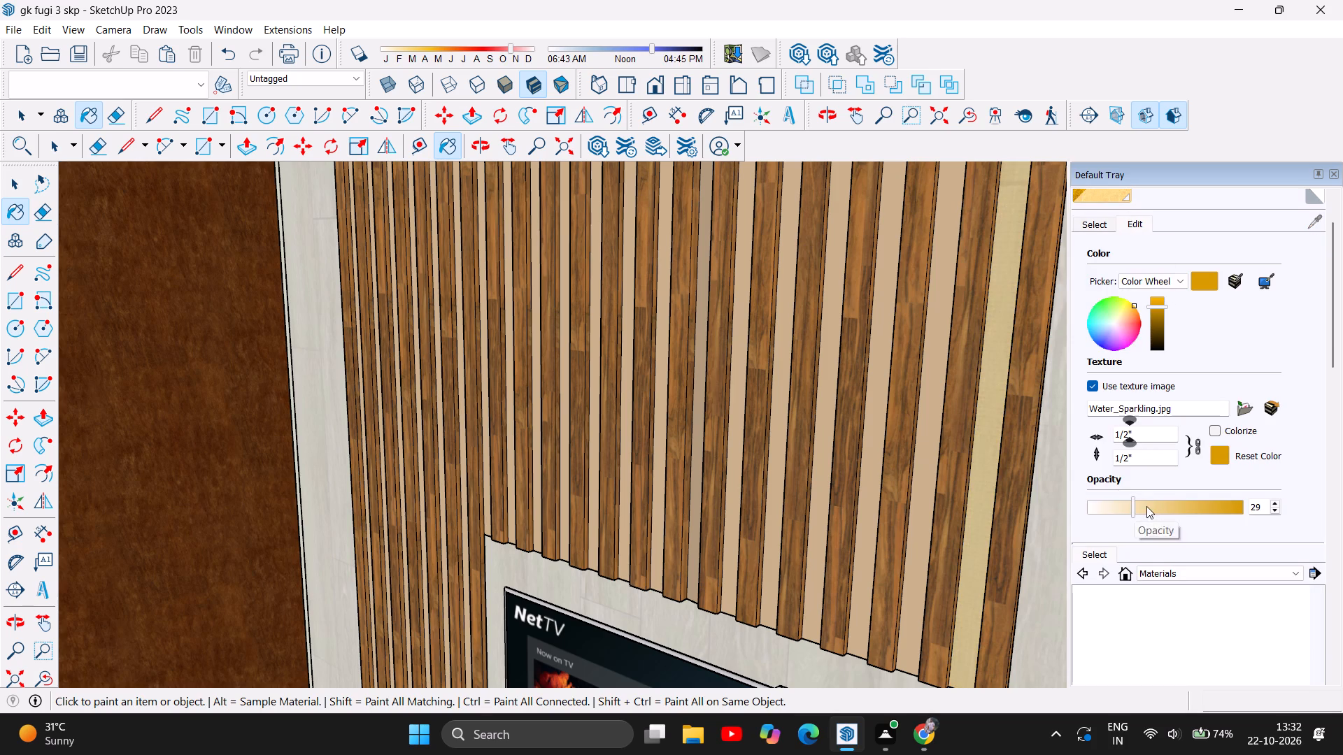
left_click(1146, 506)
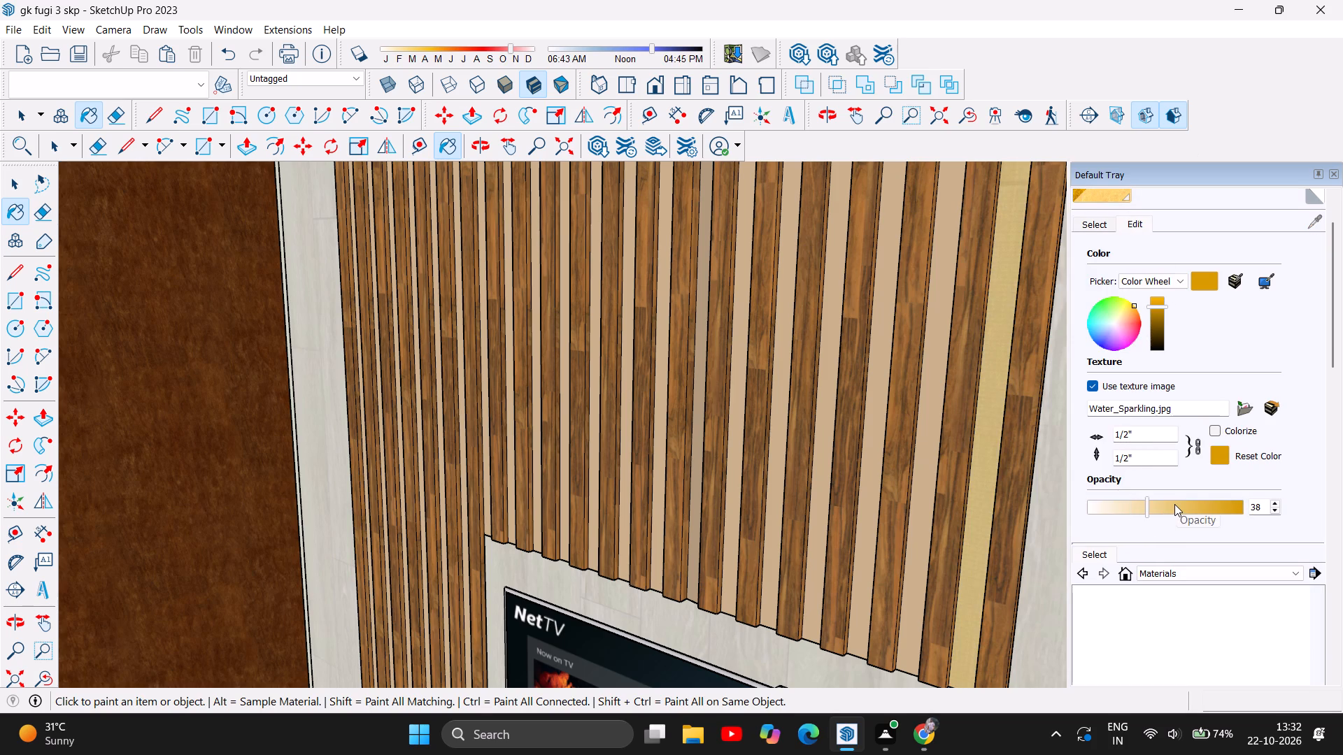
left_click(1174, 504)
left_click(1157, 503)
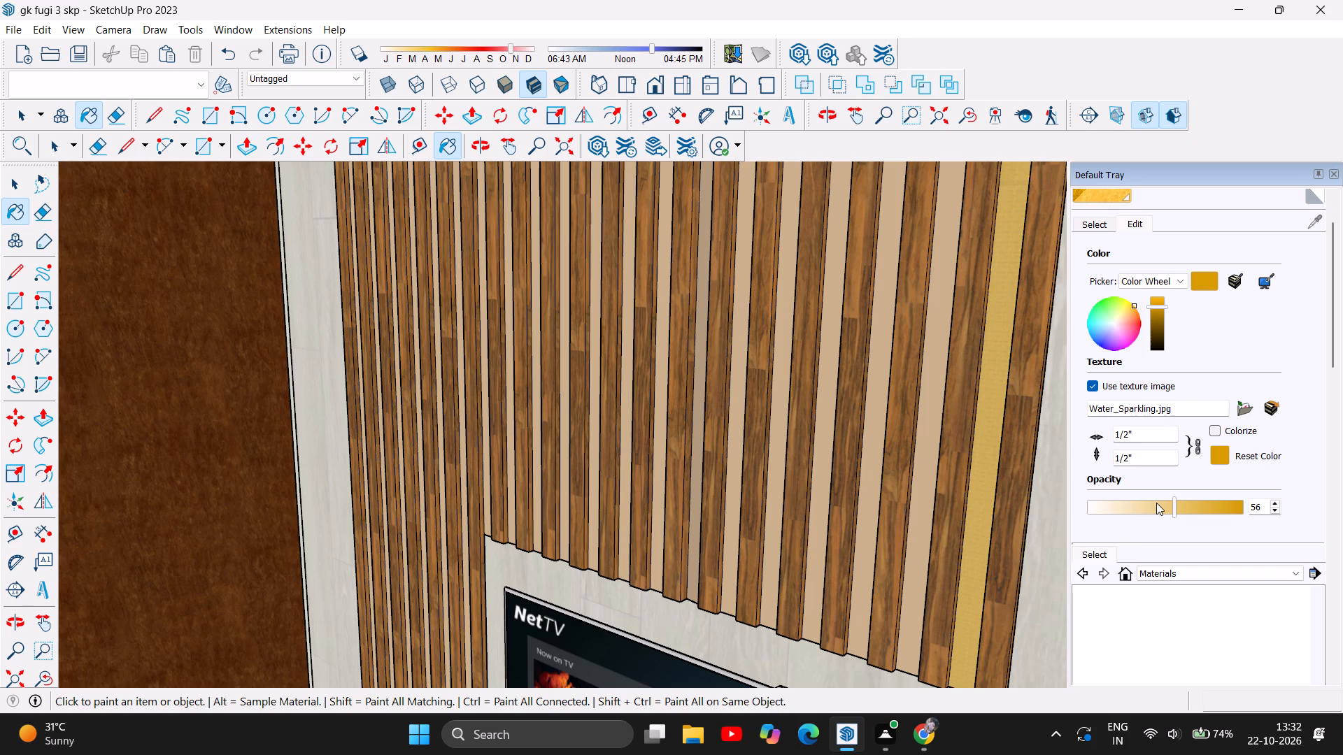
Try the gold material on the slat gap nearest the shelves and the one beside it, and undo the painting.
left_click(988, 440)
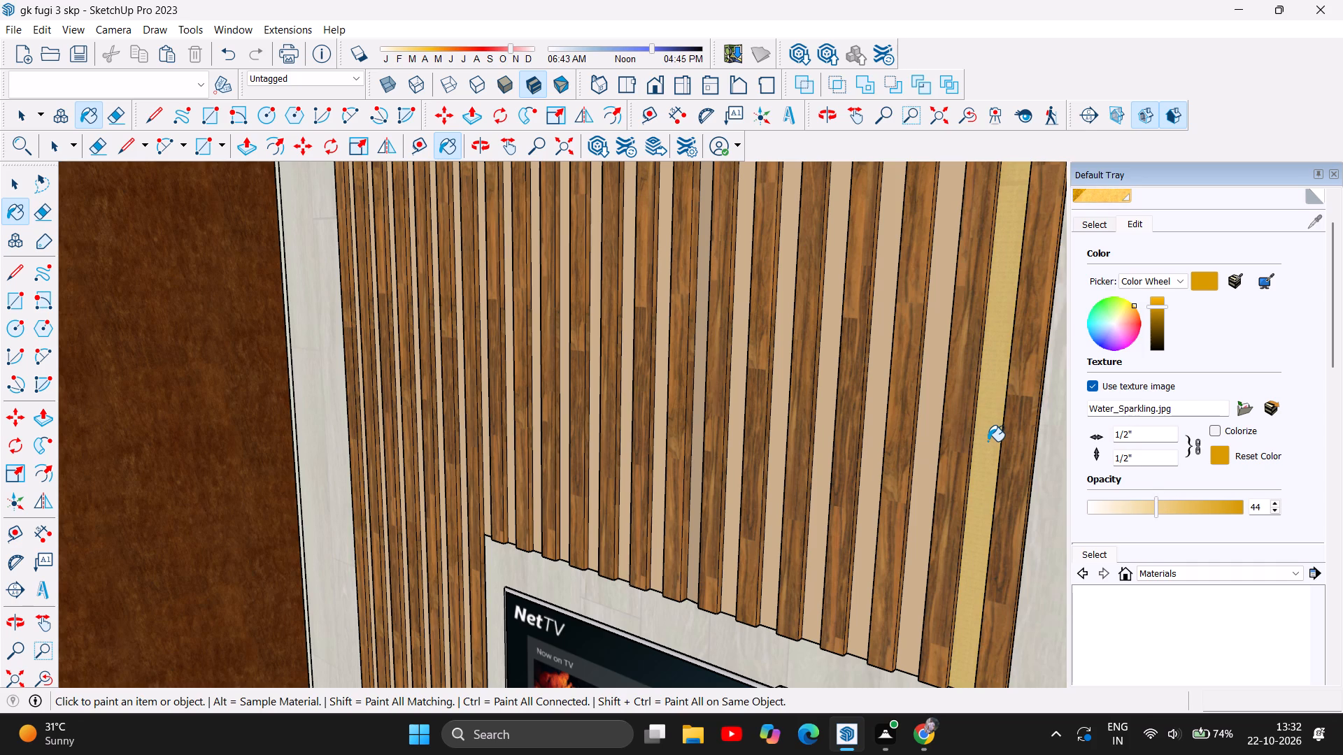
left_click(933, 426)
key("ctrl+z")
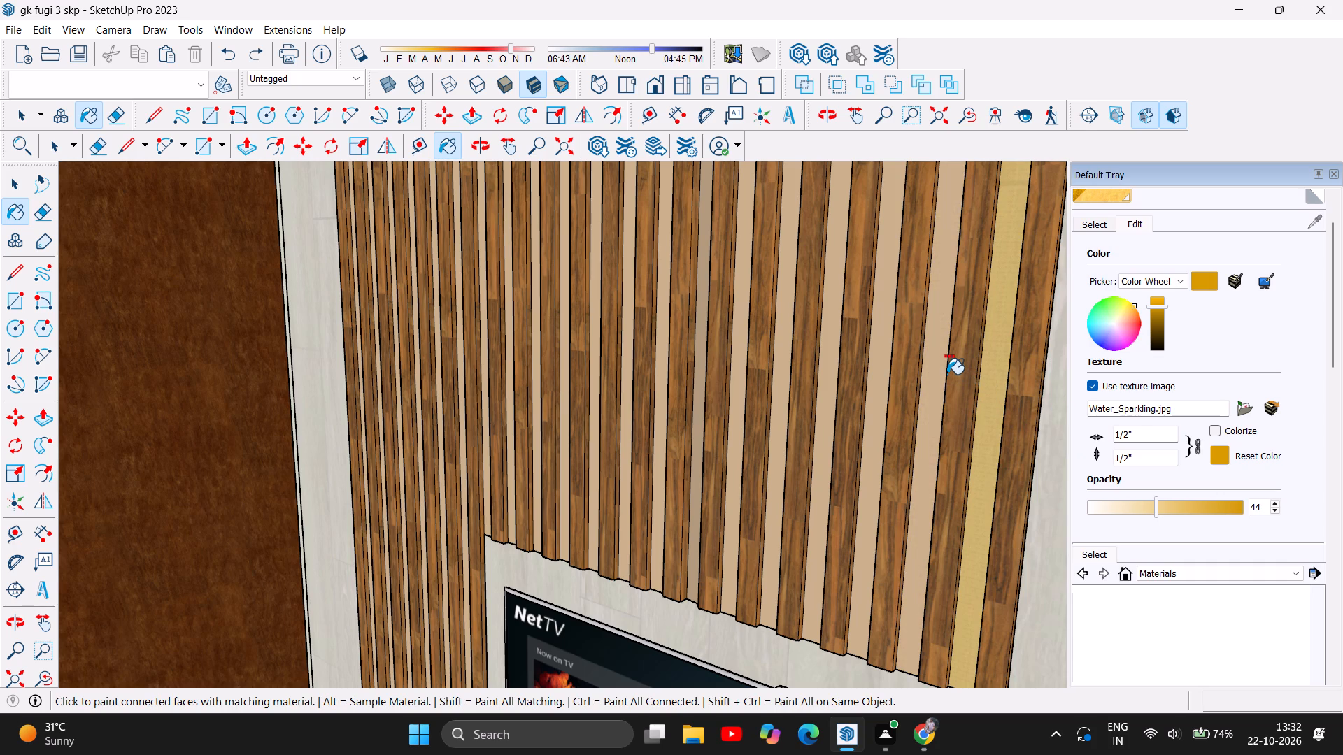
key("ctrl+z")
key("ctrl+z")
Undo the remaining gold paint and repaint the slat gap nearest the floating shelves with the plain tan in-model material.
key("ctrl+z")
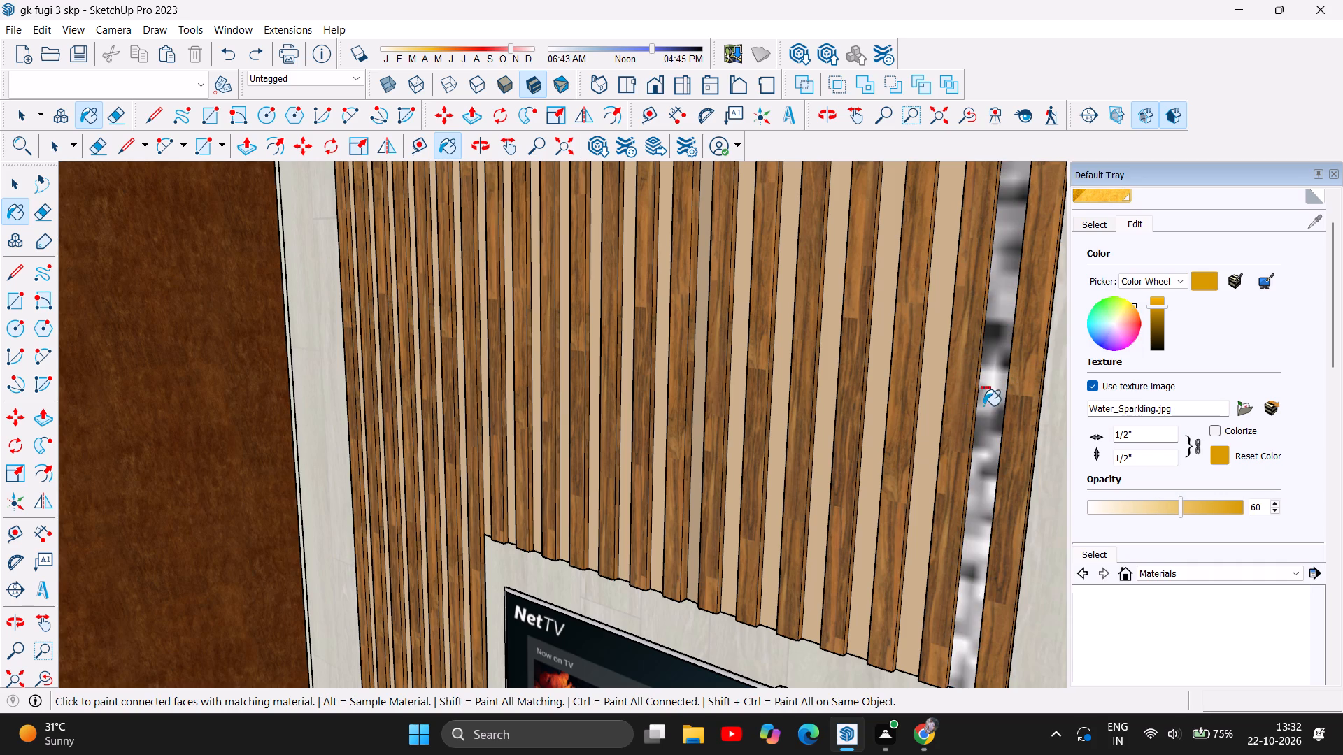
scroll(1002, 401, "down", 5)
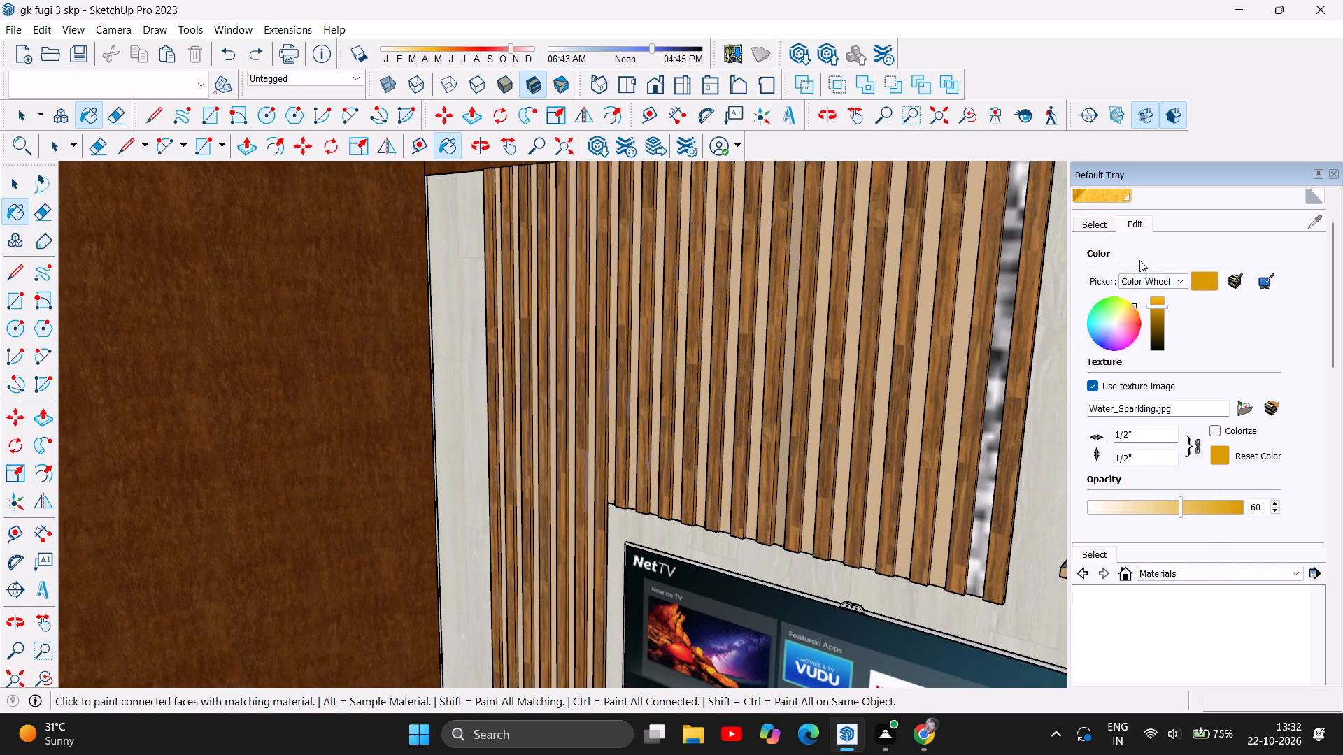
left_click(1088, 228)
scroll(1181, 457, "up", 6)
scroll(1121, 412, "up", 4)
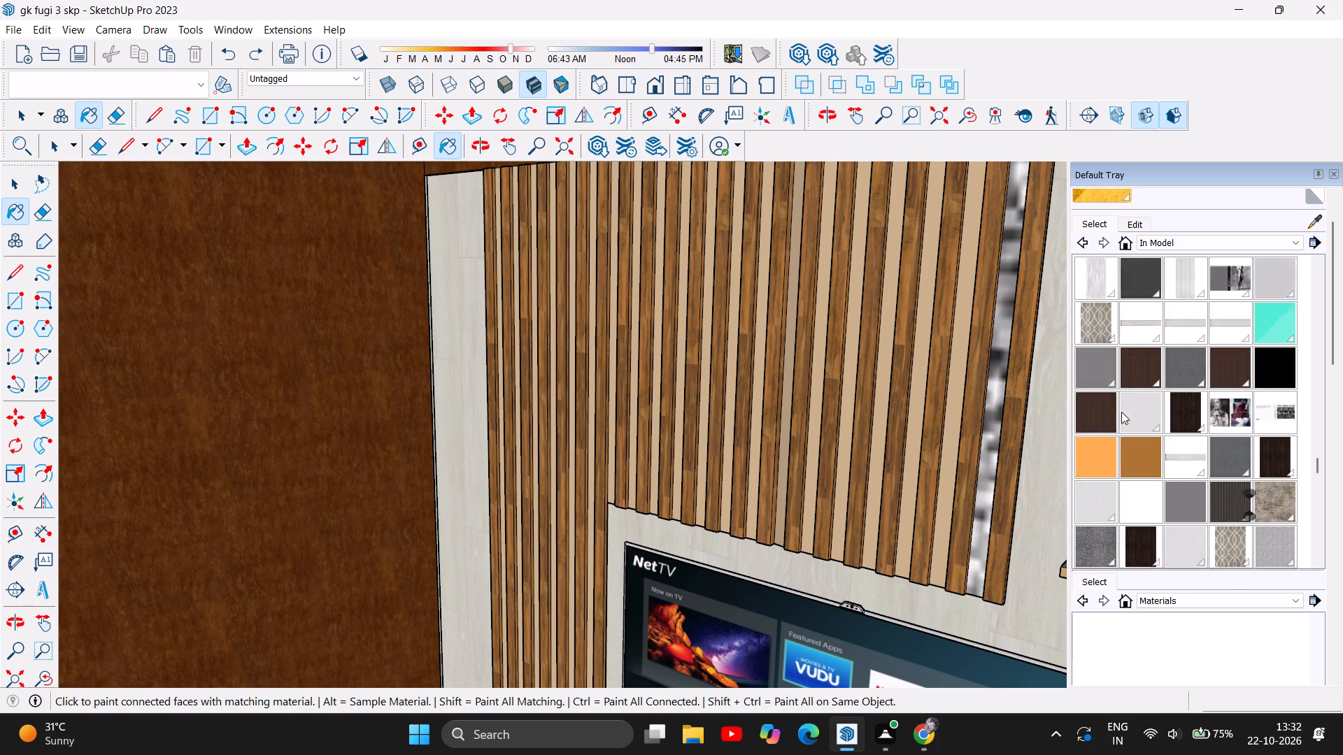
scroll(1216, 436, "up", 4)
left_click(1194, 460)
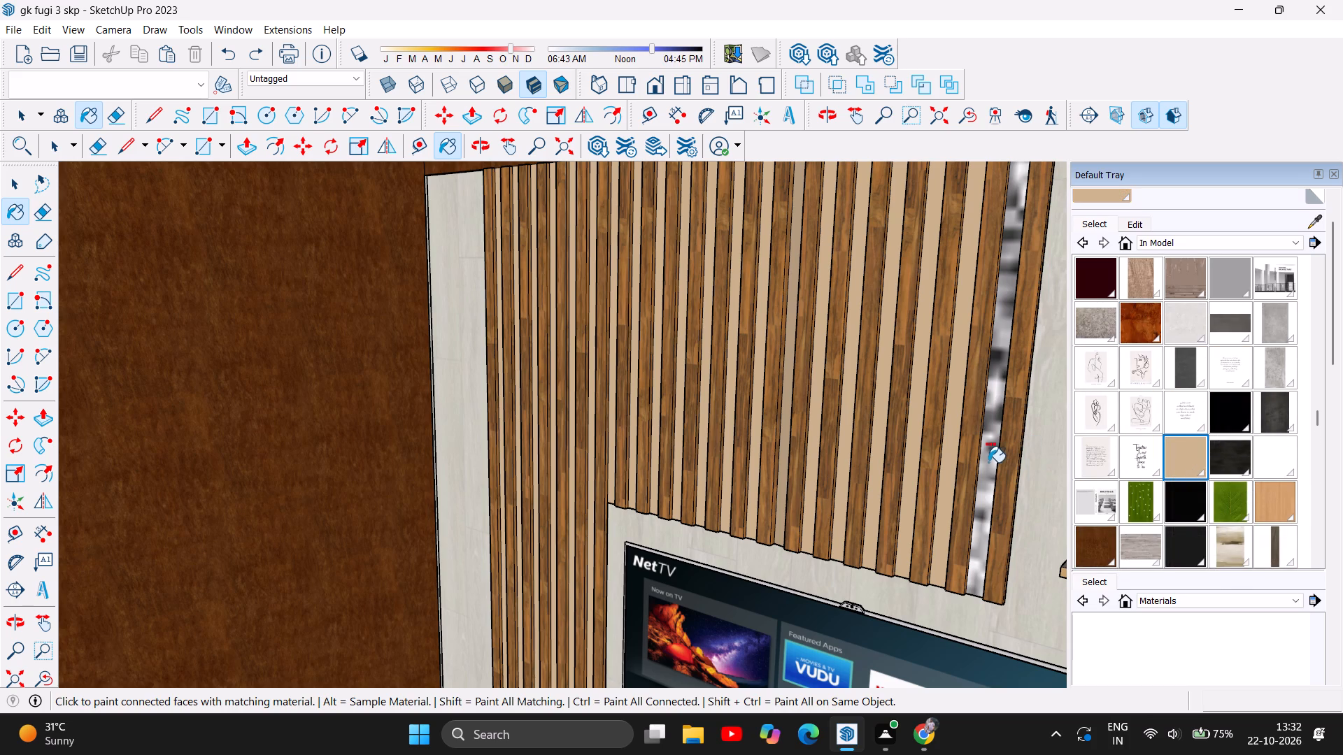
left_click(987, 463)
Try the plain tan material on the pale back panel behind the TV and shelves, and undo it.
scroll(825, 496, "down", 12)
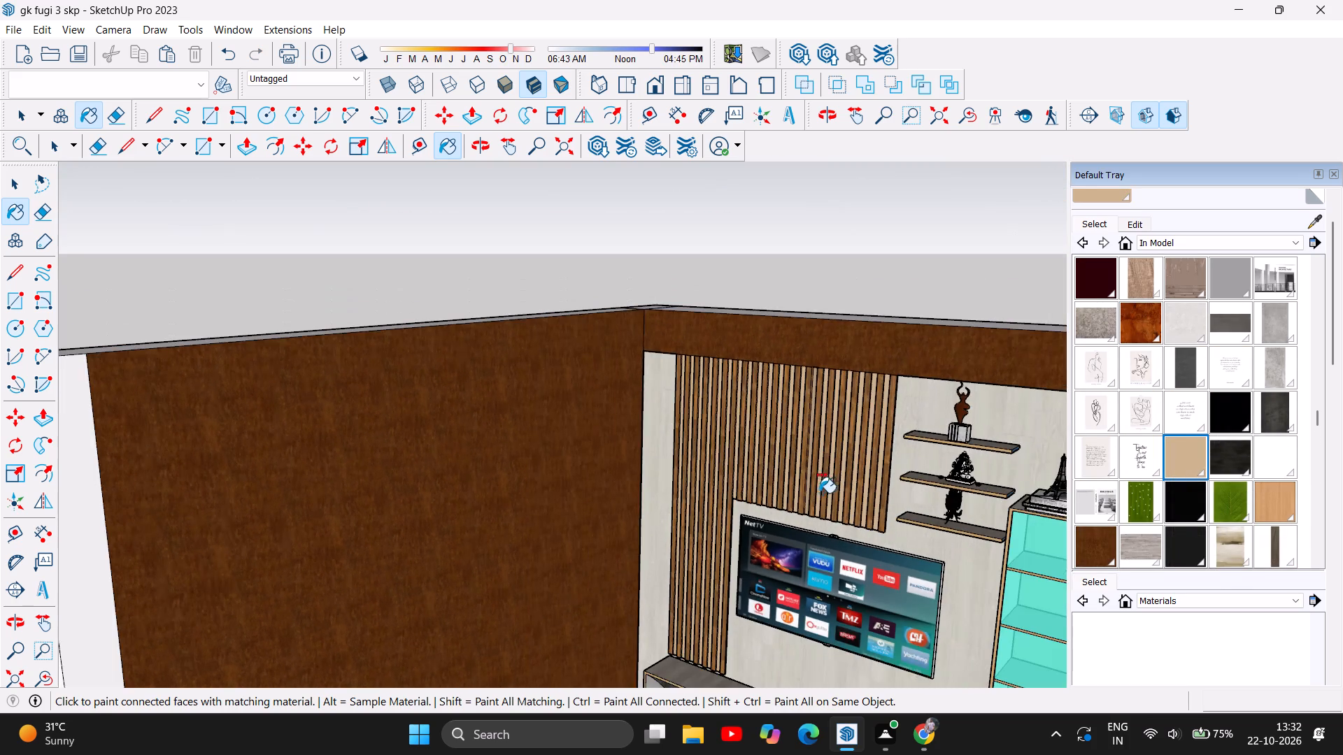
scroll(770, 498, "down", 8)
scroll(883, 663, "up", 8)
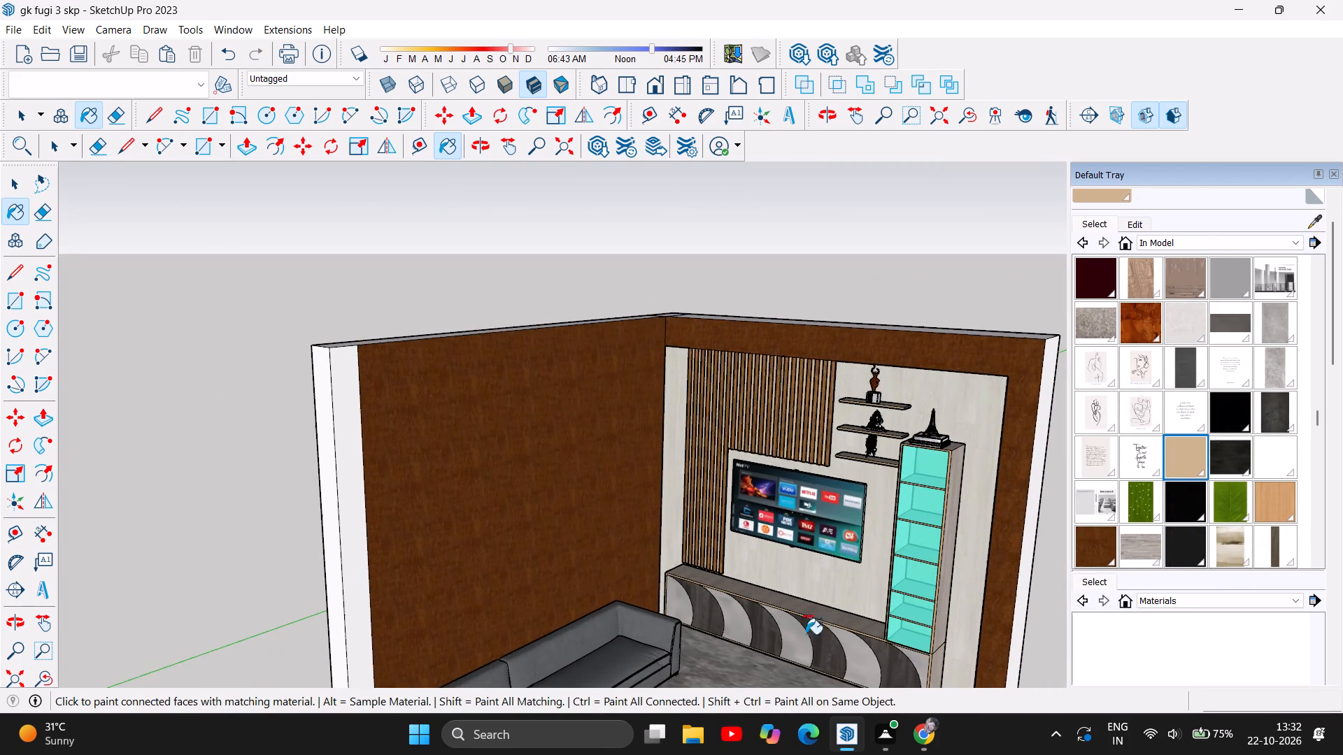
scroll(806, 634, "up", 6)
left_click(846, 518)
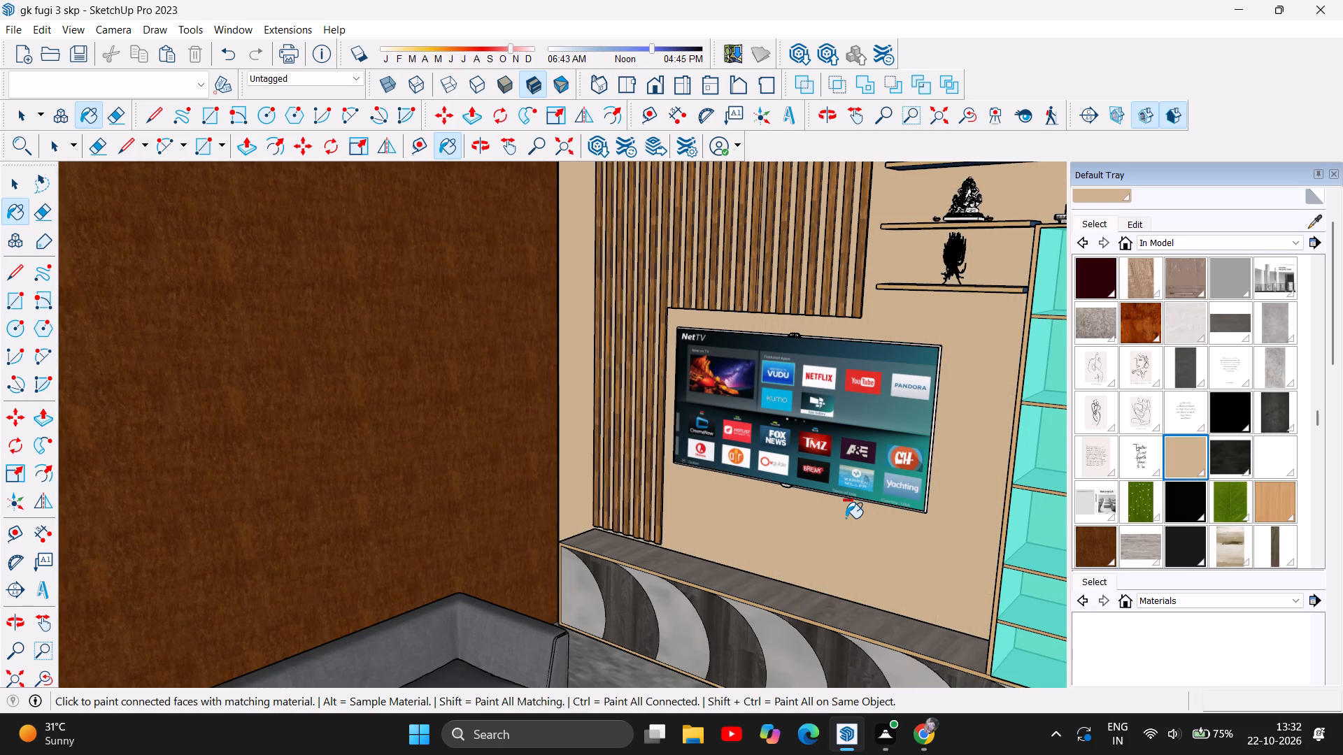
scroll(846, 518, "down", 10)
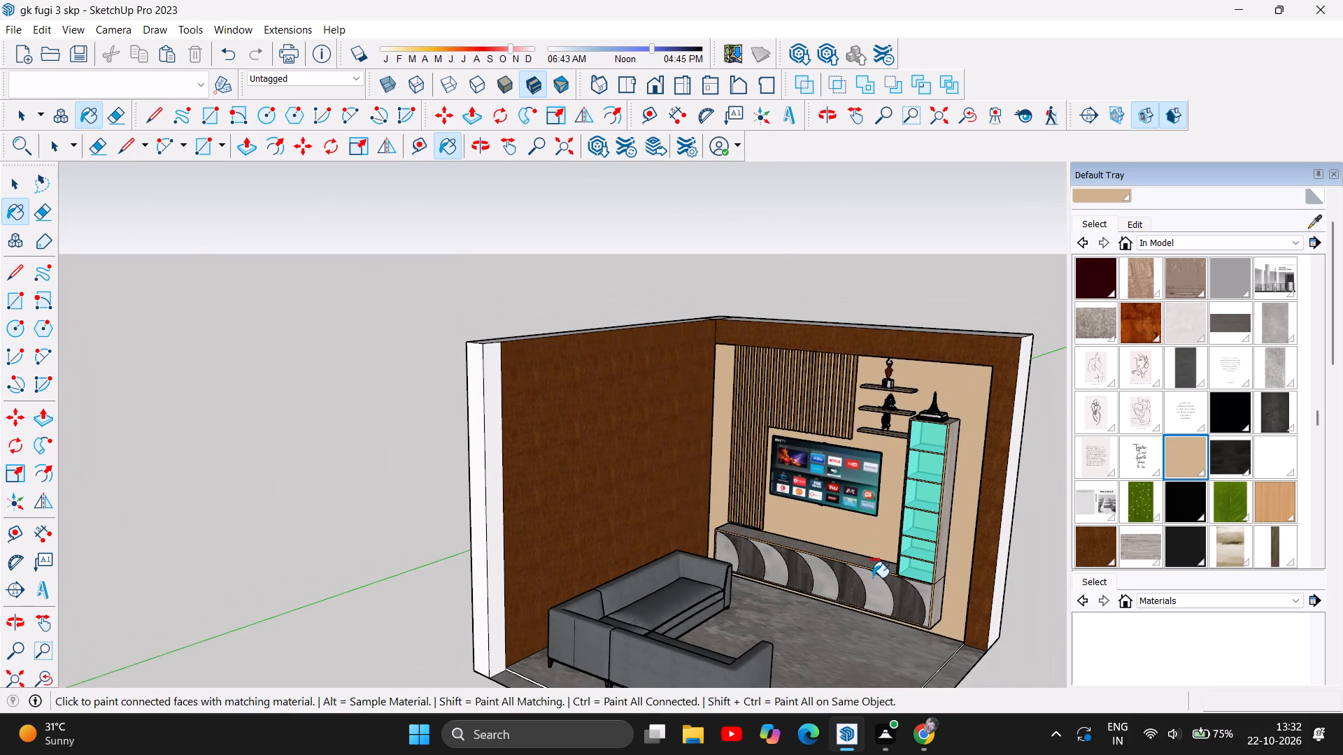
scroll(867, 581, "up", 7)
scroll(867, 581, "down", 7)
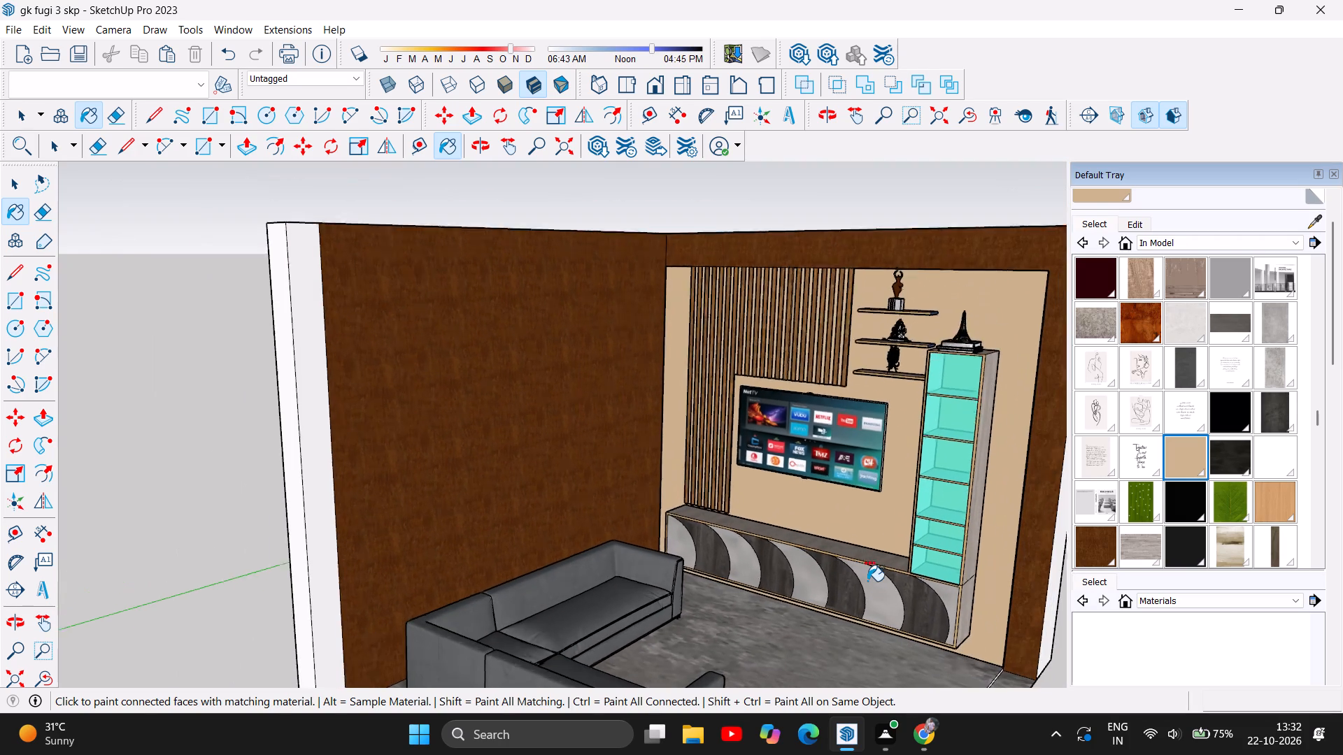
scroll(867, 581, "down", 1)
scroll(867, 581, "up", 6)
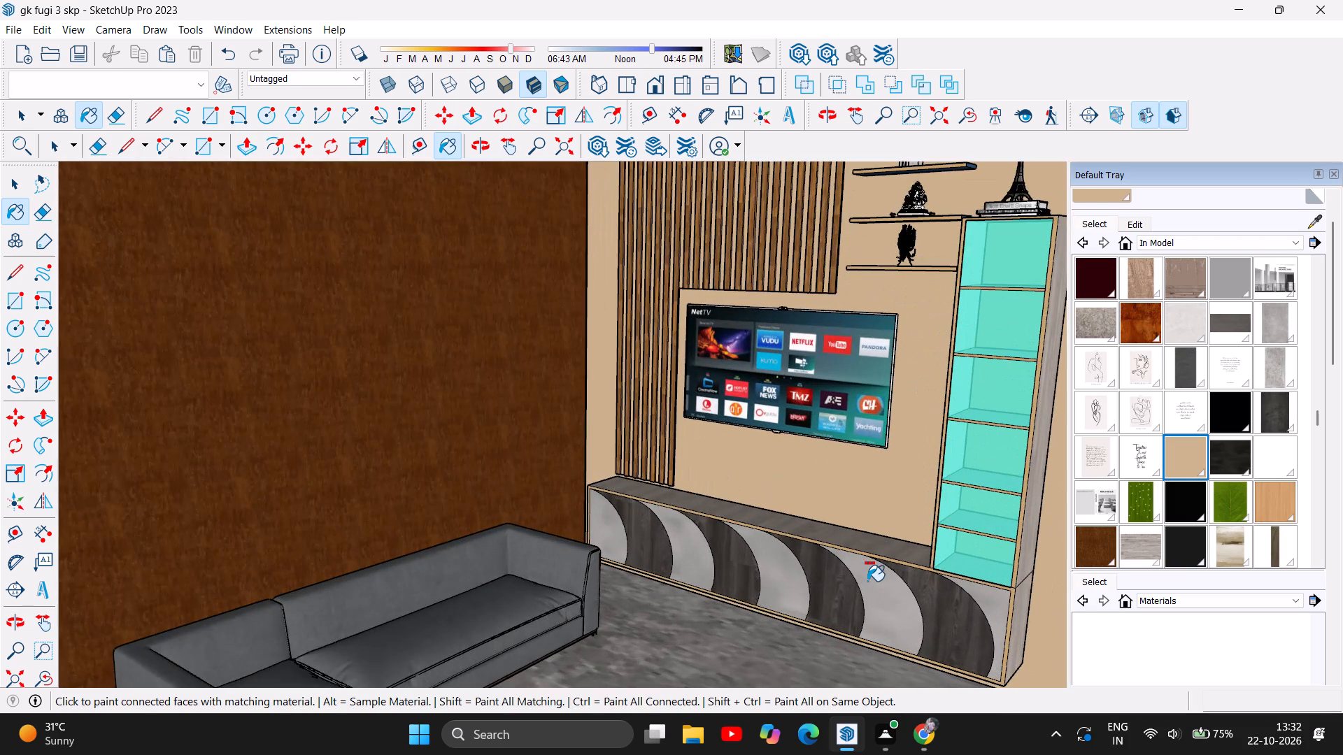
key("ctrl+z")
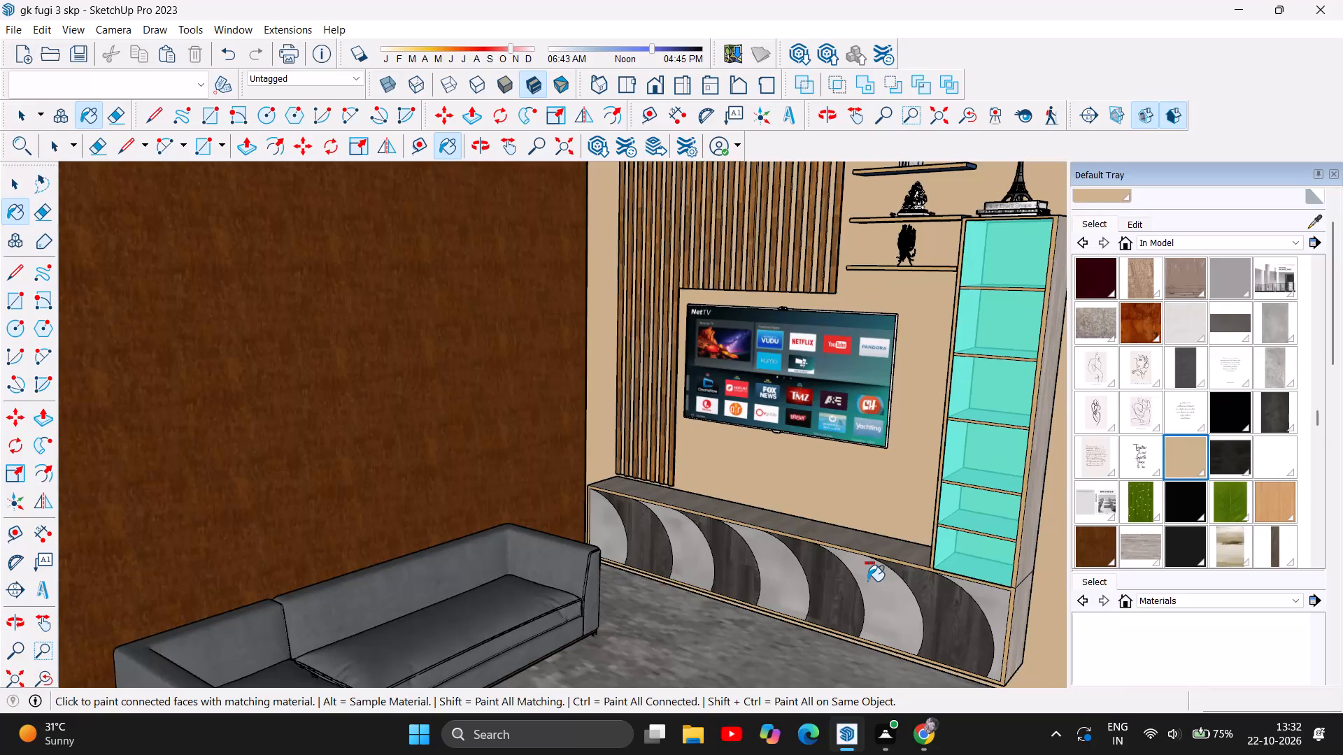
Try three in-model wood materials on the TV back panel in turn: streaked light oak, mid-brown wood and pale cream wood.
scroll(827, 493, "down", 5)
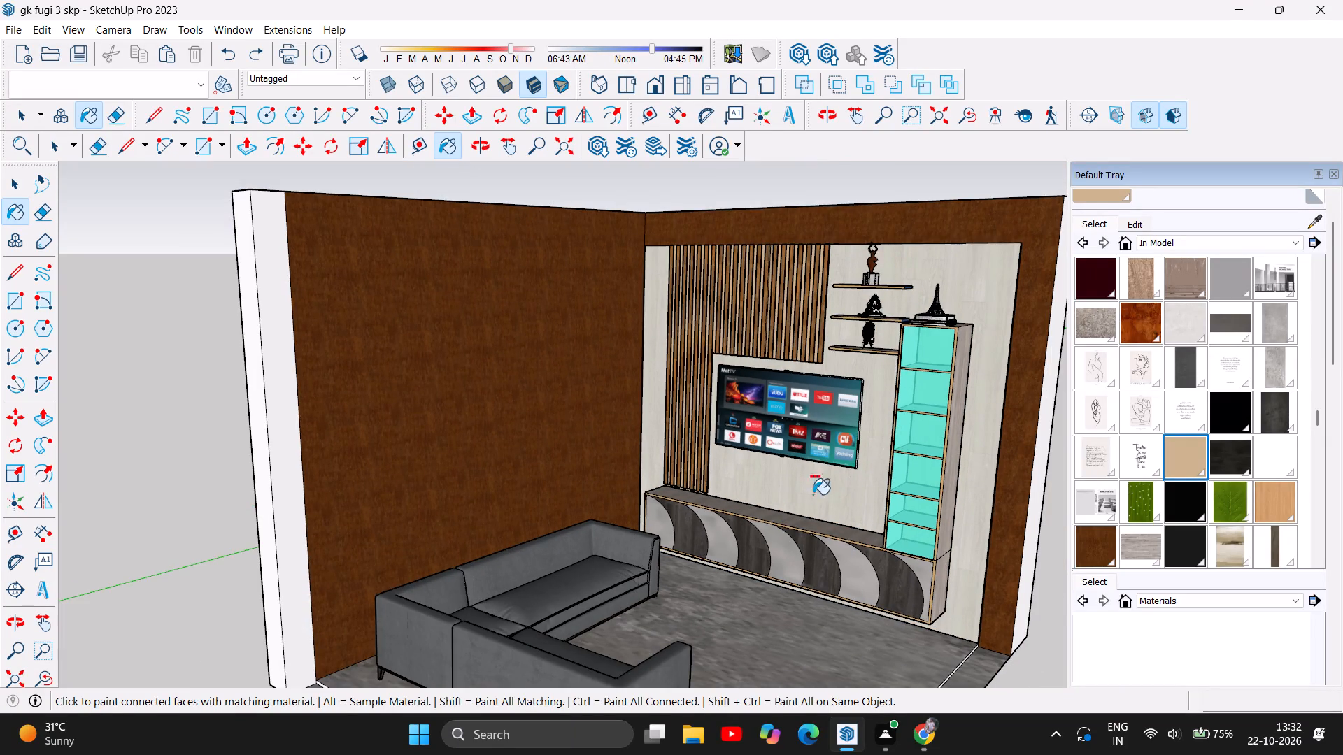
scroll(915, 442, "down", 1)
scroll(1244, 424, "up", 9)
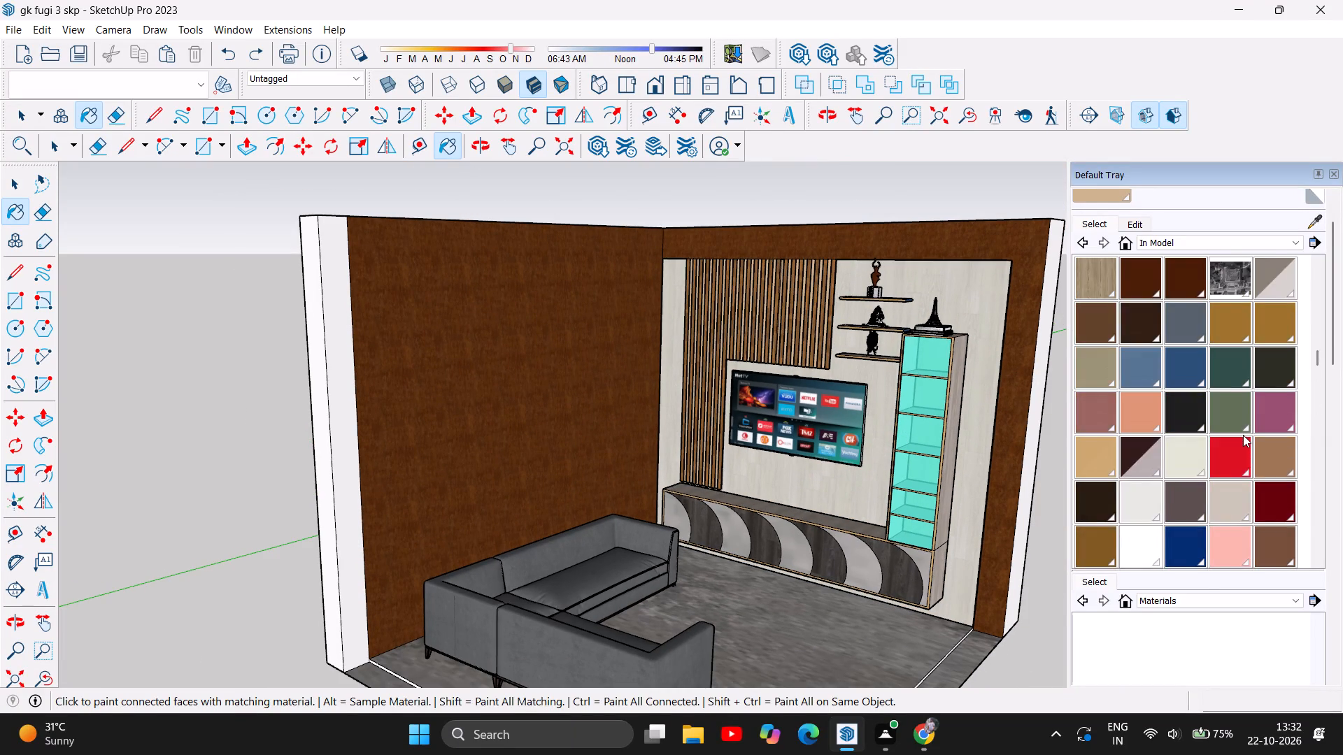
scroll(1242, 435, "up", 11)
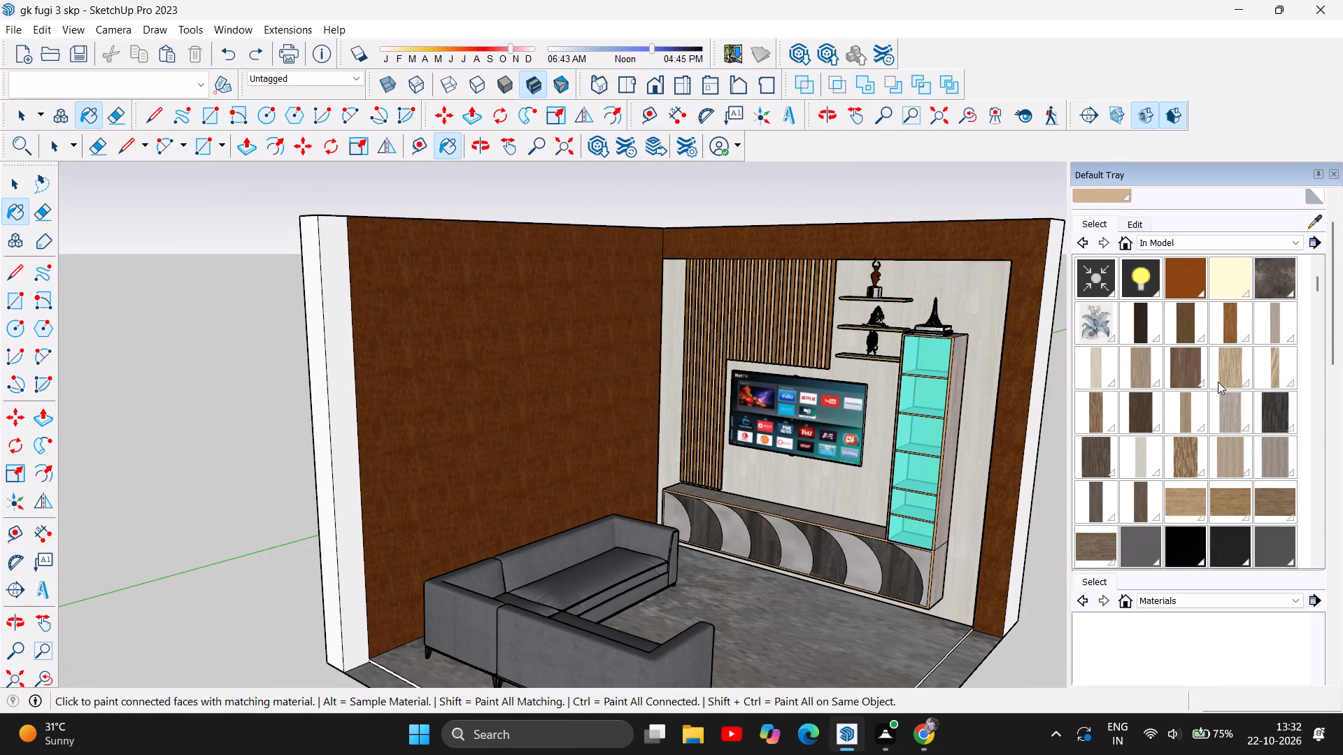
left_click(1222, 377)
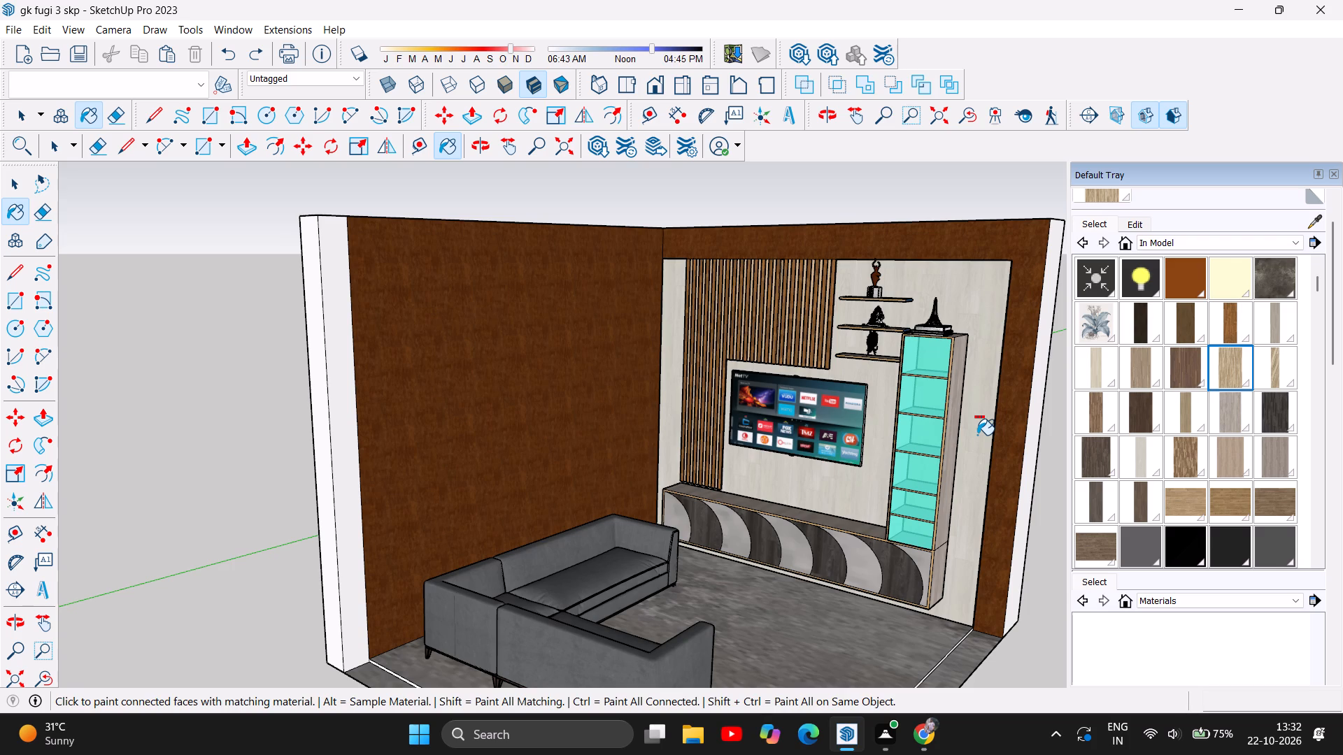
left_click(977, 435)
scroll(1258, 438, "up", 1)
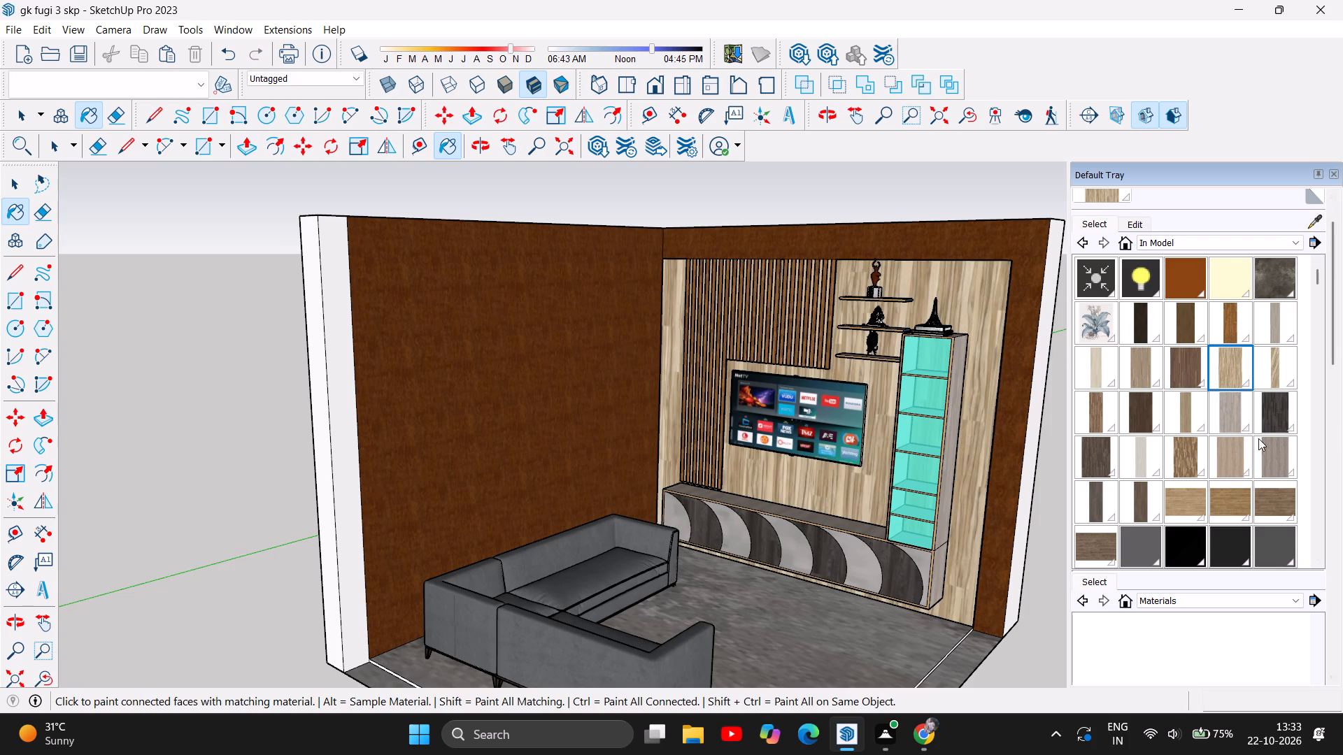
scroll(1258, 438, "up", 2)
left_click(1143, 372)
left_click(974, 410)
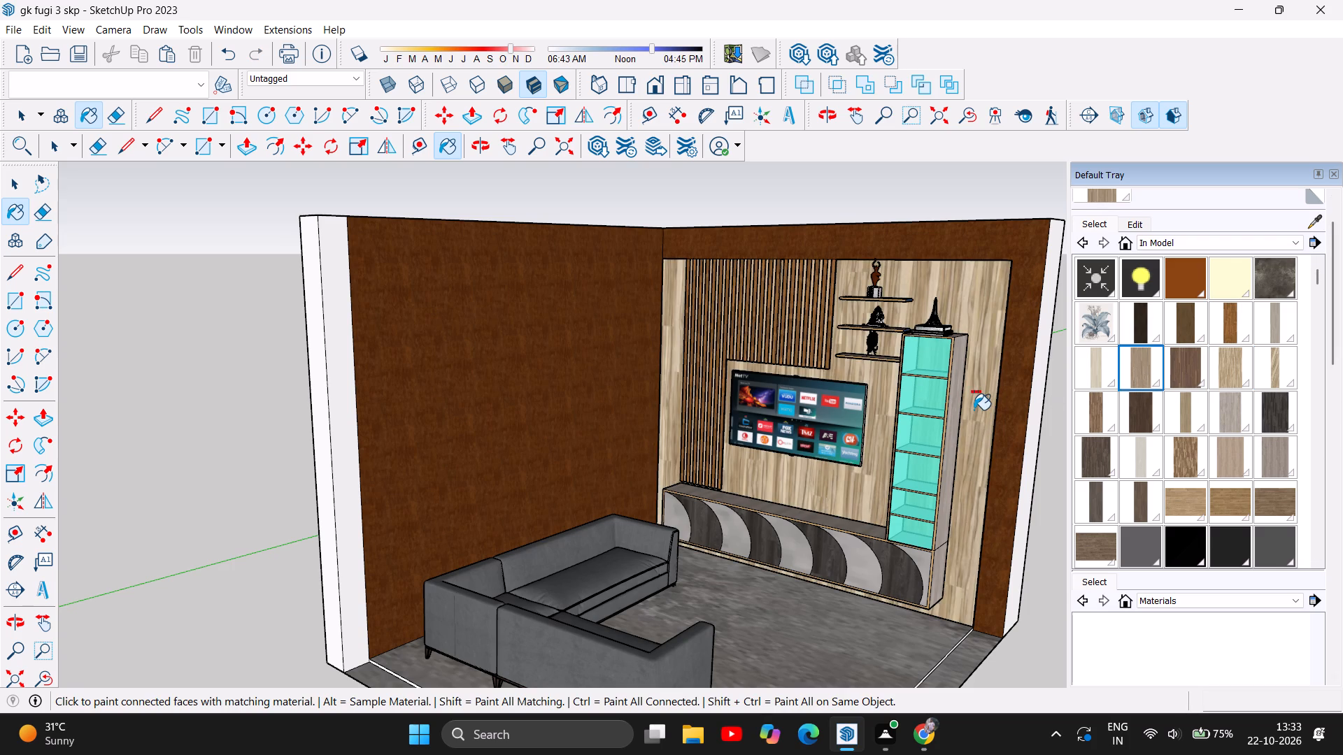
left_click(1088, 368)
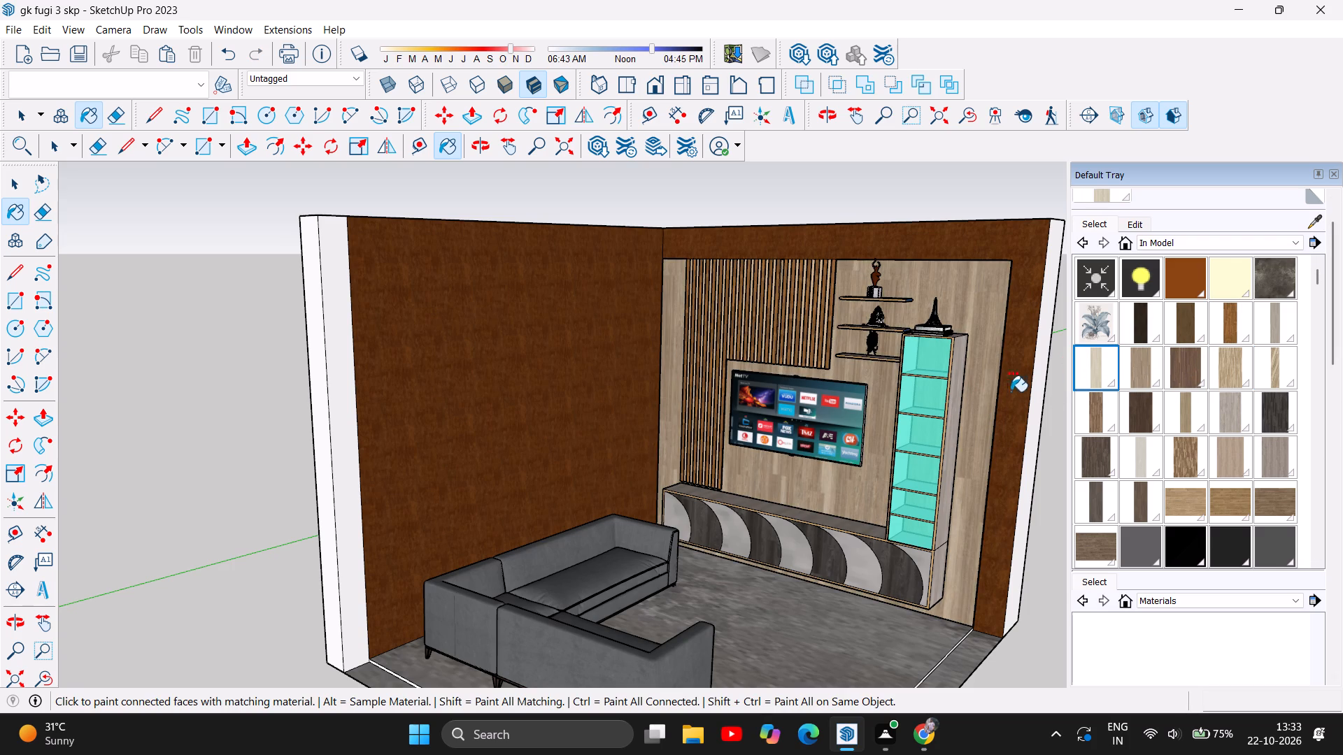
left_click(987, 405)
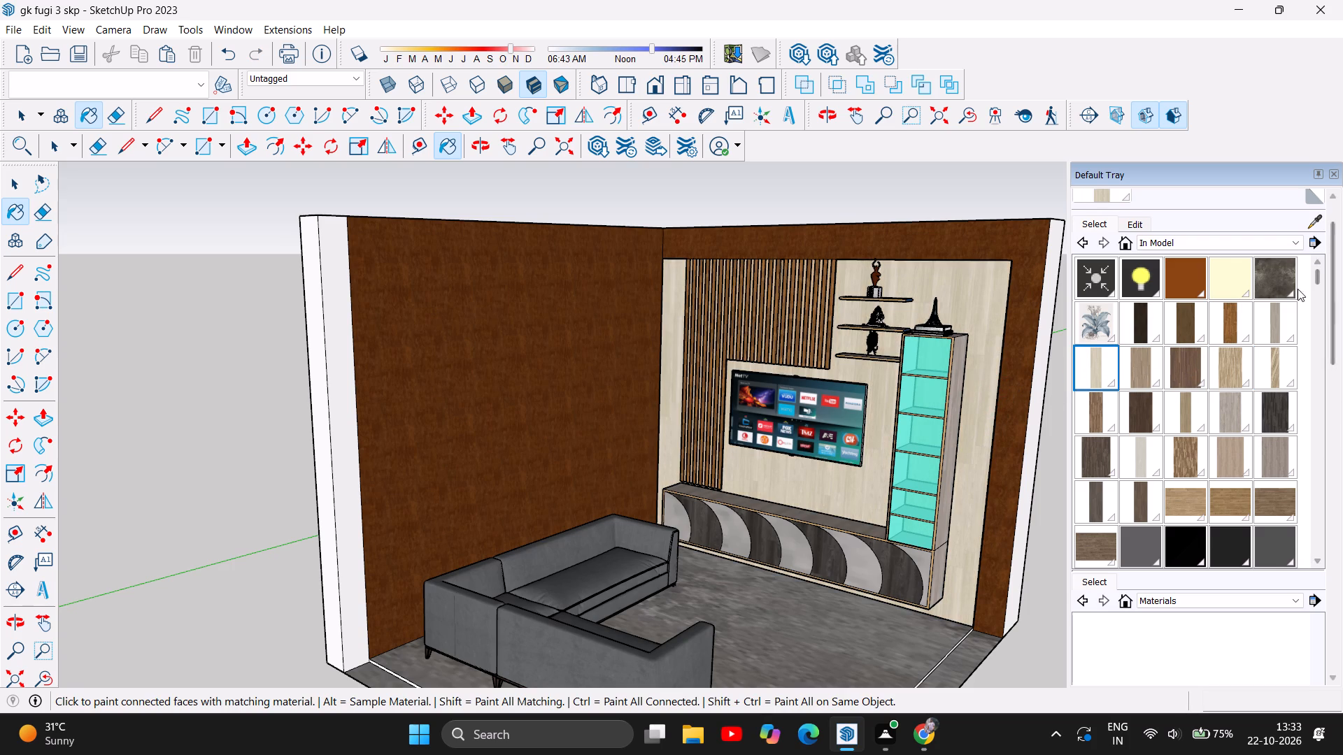
Paint the back panel behind the TV and shelves with the dark grey-brown in-model wood material.
scroll(1246, 333, "up", 3)
scroll(1246, 343, "down", 1)
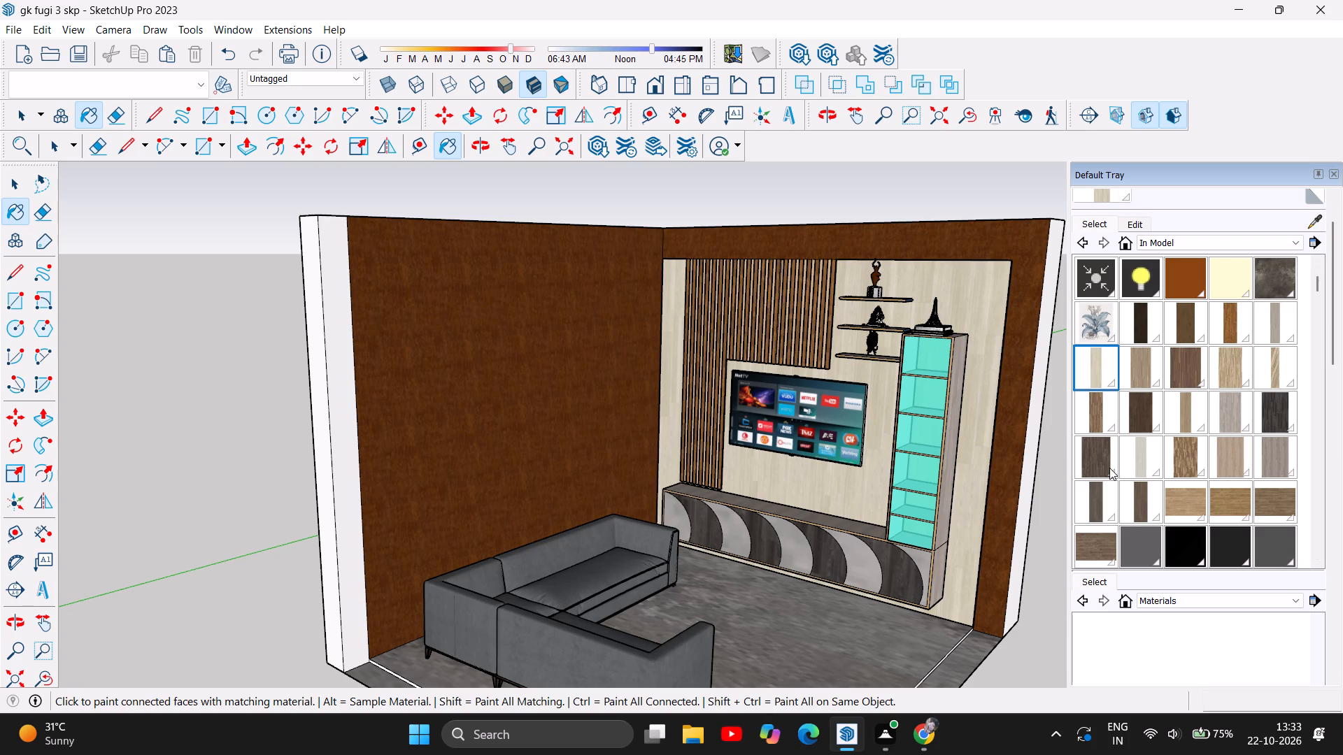
left_click(1109, 468)
left_click(979, 456)
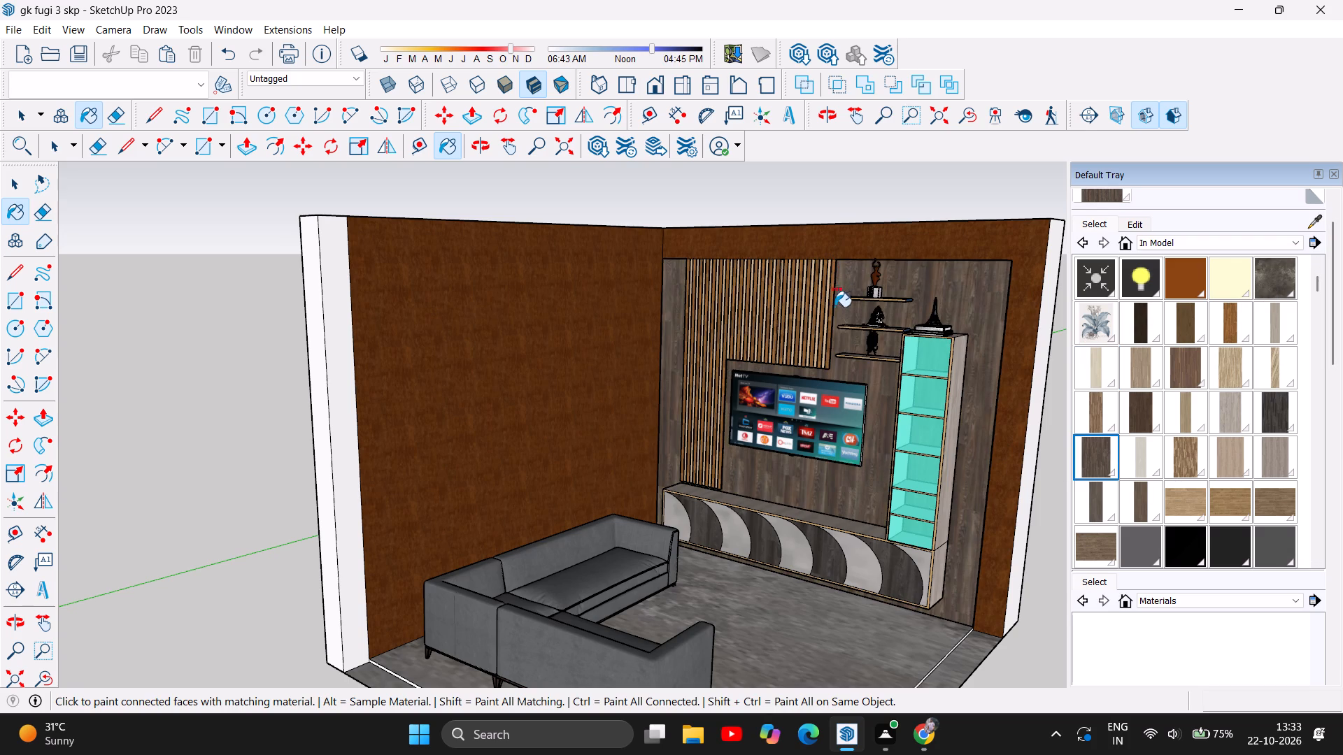
Paint the four dark curved bands on the TV console front with the pale cream in-model wood material.
scroll(878, 388, "down", 2)
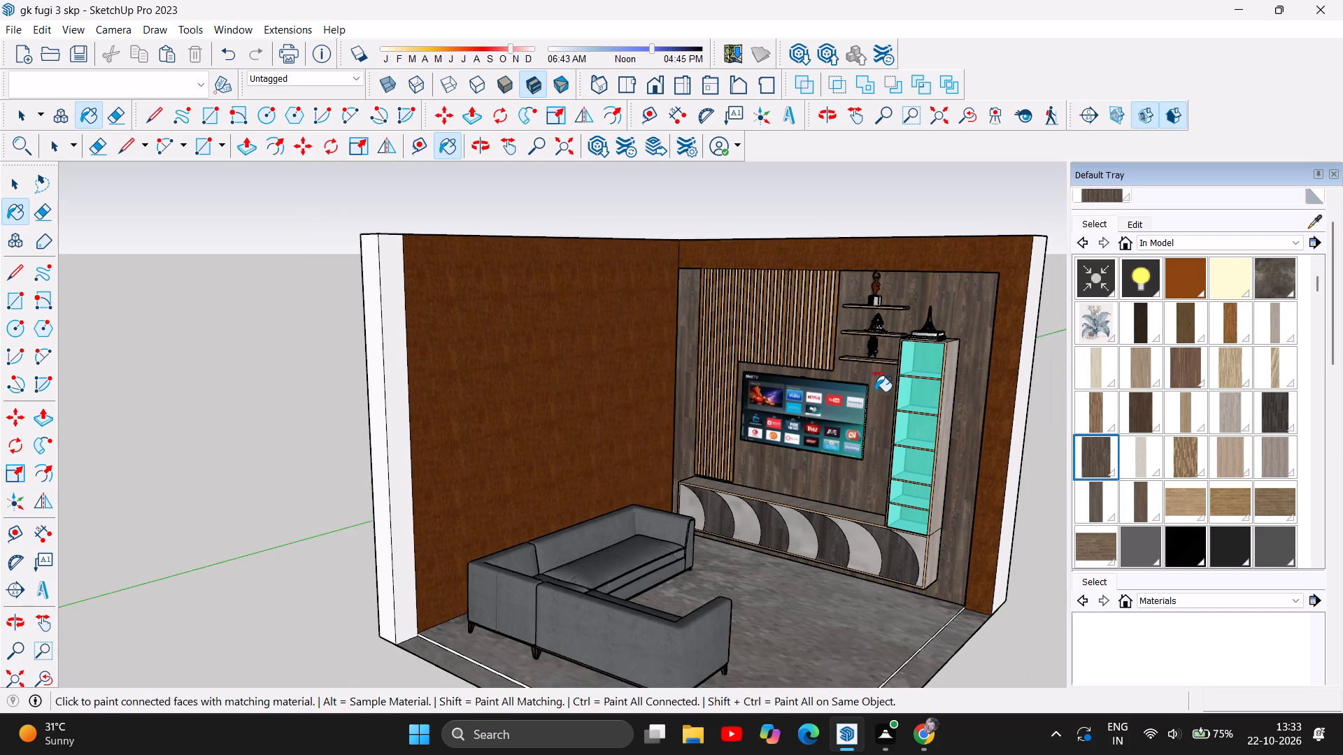
scroll(875, 391, "down", 3)
scroll(771, 501, "up", 5)
scroll(882, 392, "up", 3)
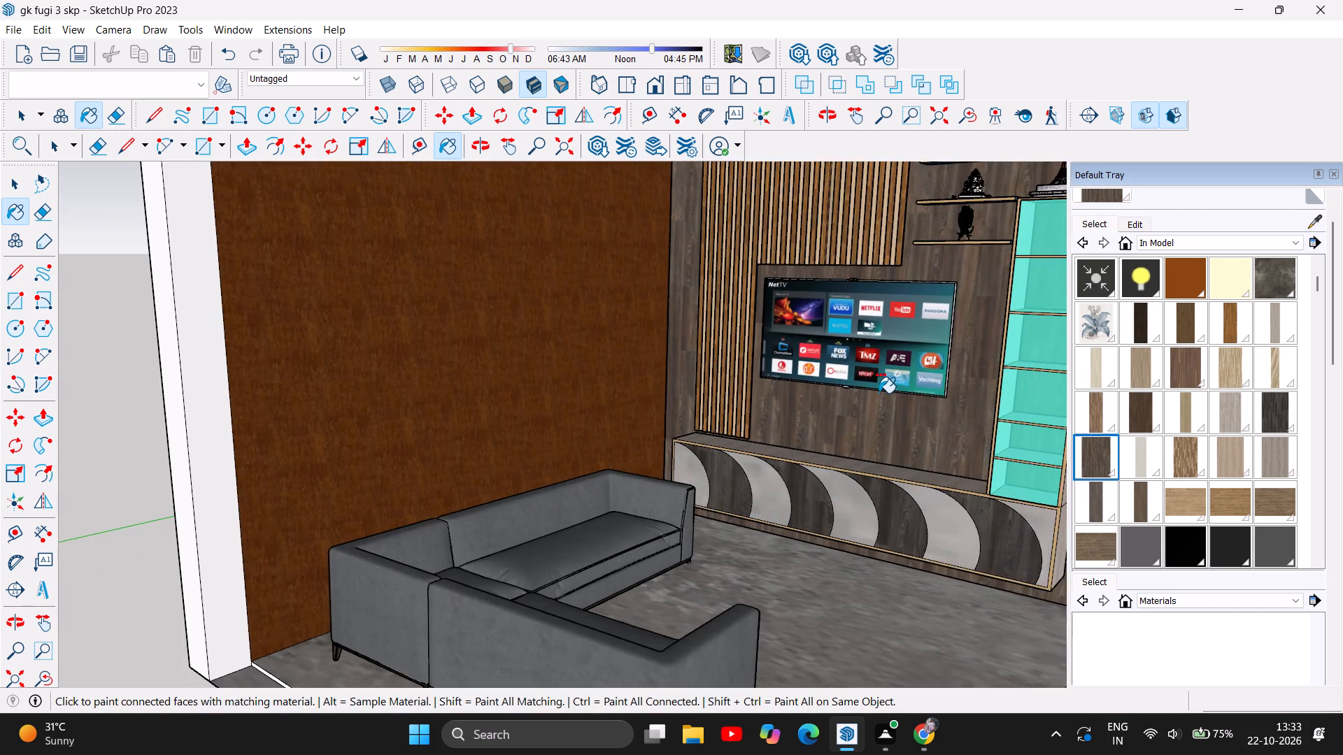
scroll(879, 393, "up", 2)
scroll(698, 489, "down", 5)
scroll(695, 572, "up", 1)
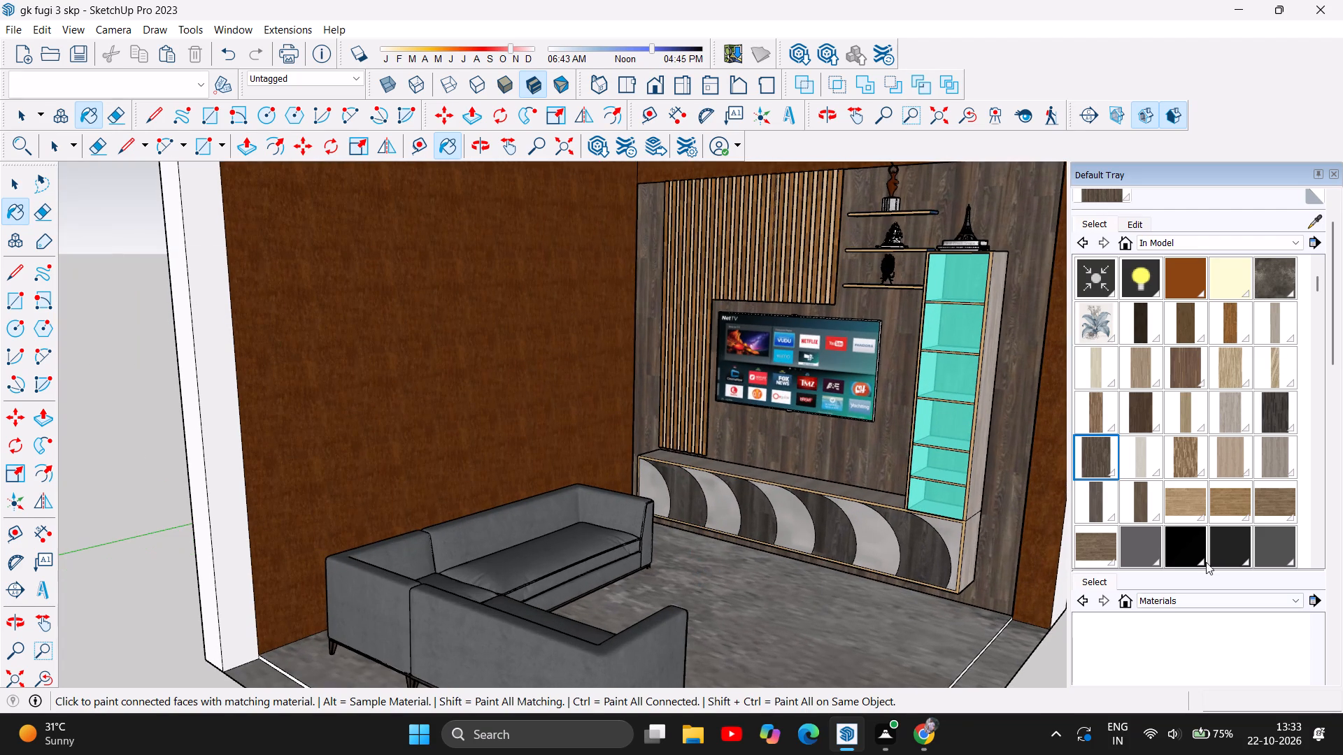
left_click(1107, 373)
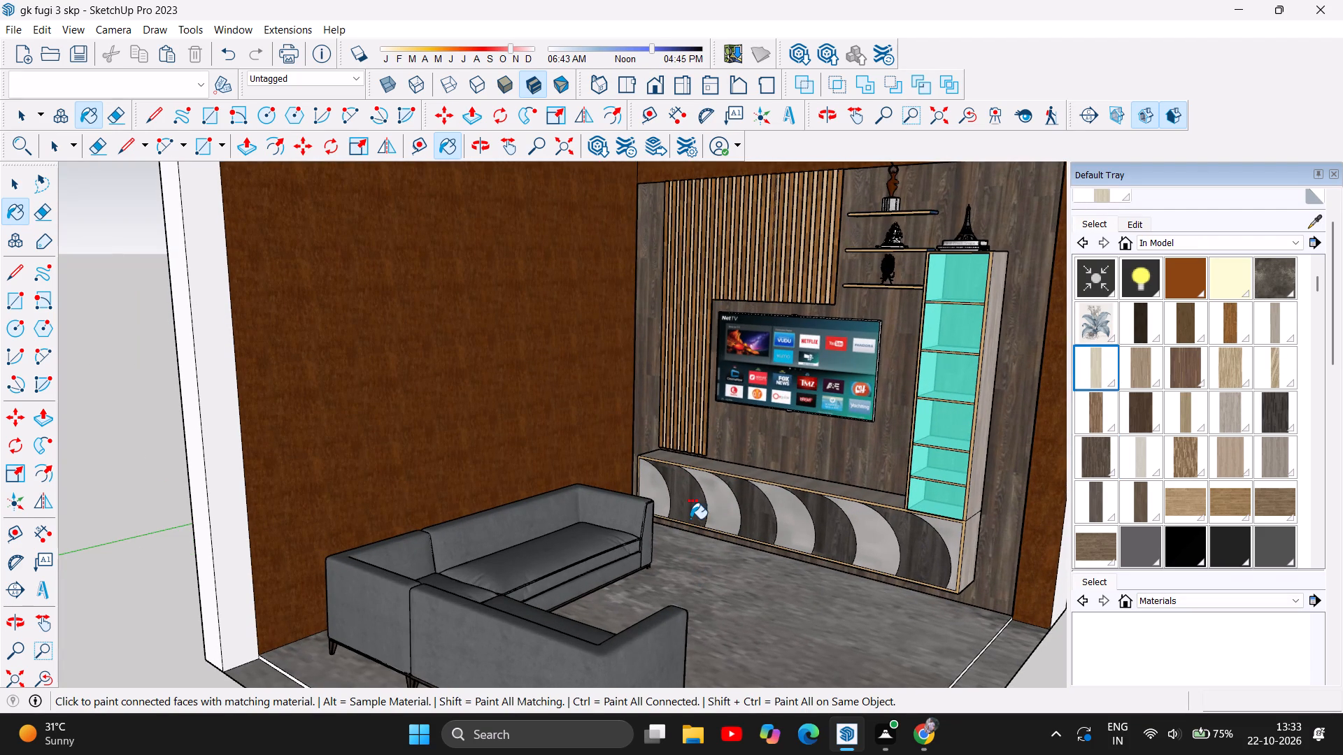
scroll(690, 519, "up", 4)
left_click(697, 508)
left_click(806, 520)
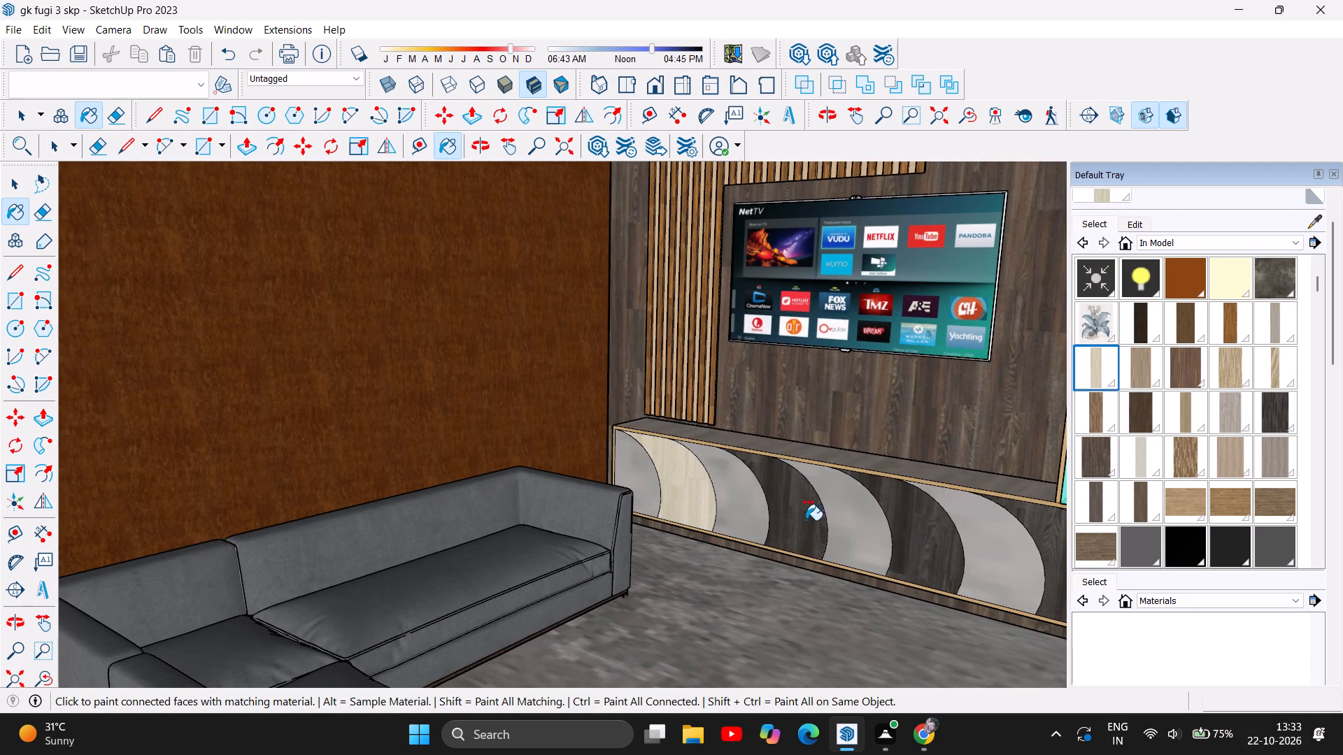
left_click(927, 558)
scroll(620, 407, "down", 5)
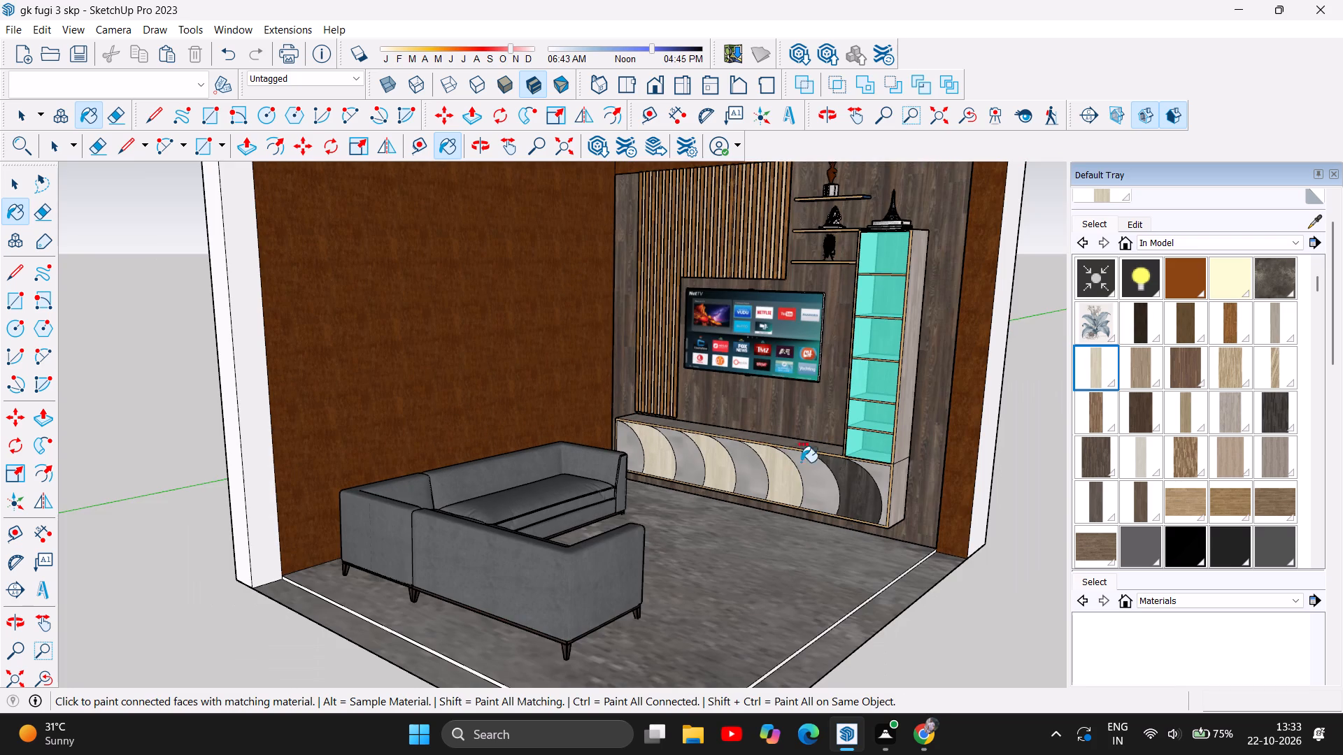
left_click(862, 484)
Examine the repainted TV wall, console and display cabinet from several distances and angles.
scroll(997, 463, "down", 5)
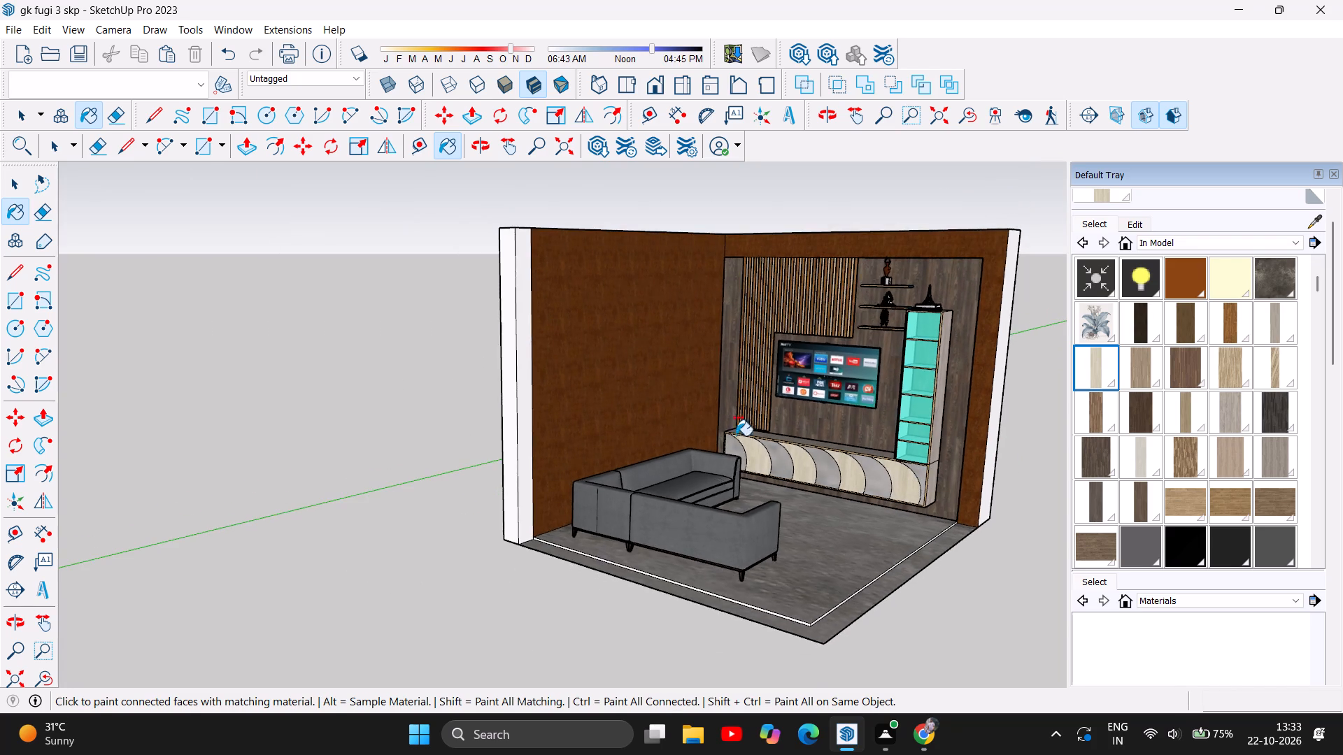
scroll(718, 414, "up", 5)
scroll(772, 398, "down", 3)
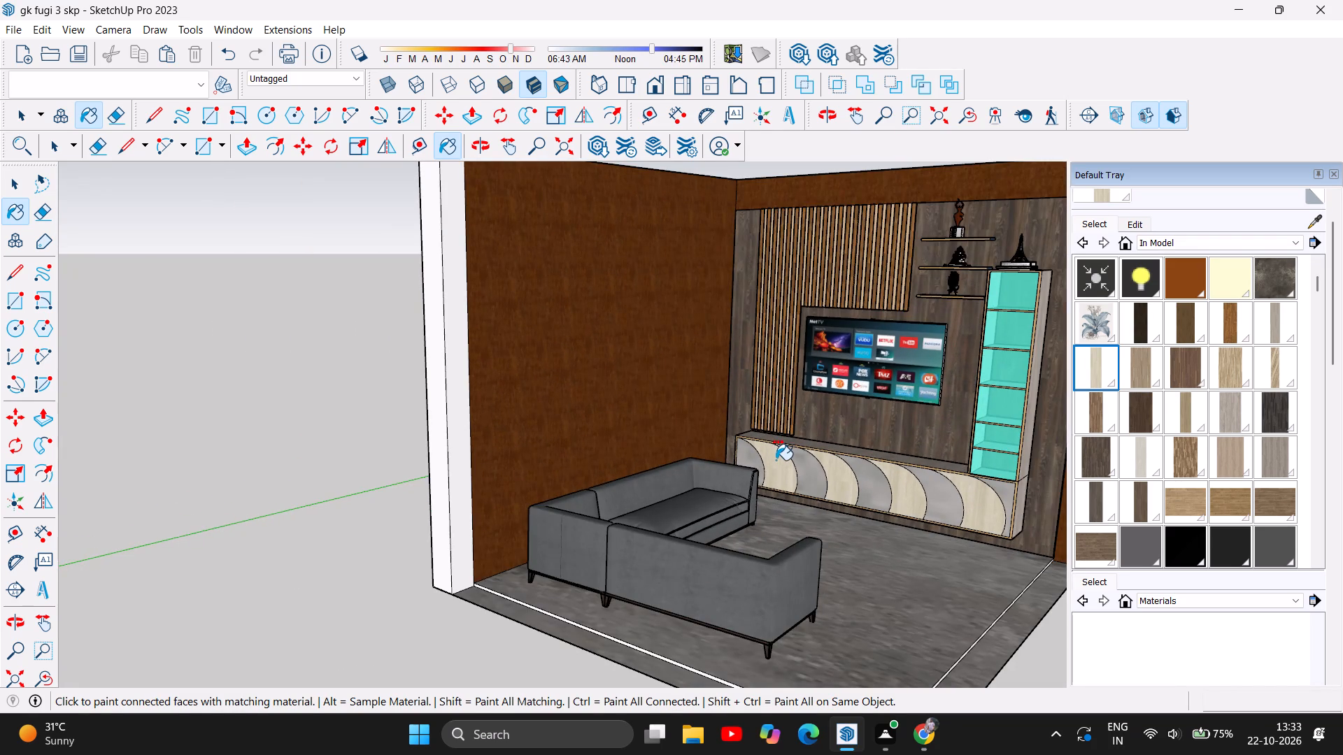
scroll(776, 460, "down", 3)
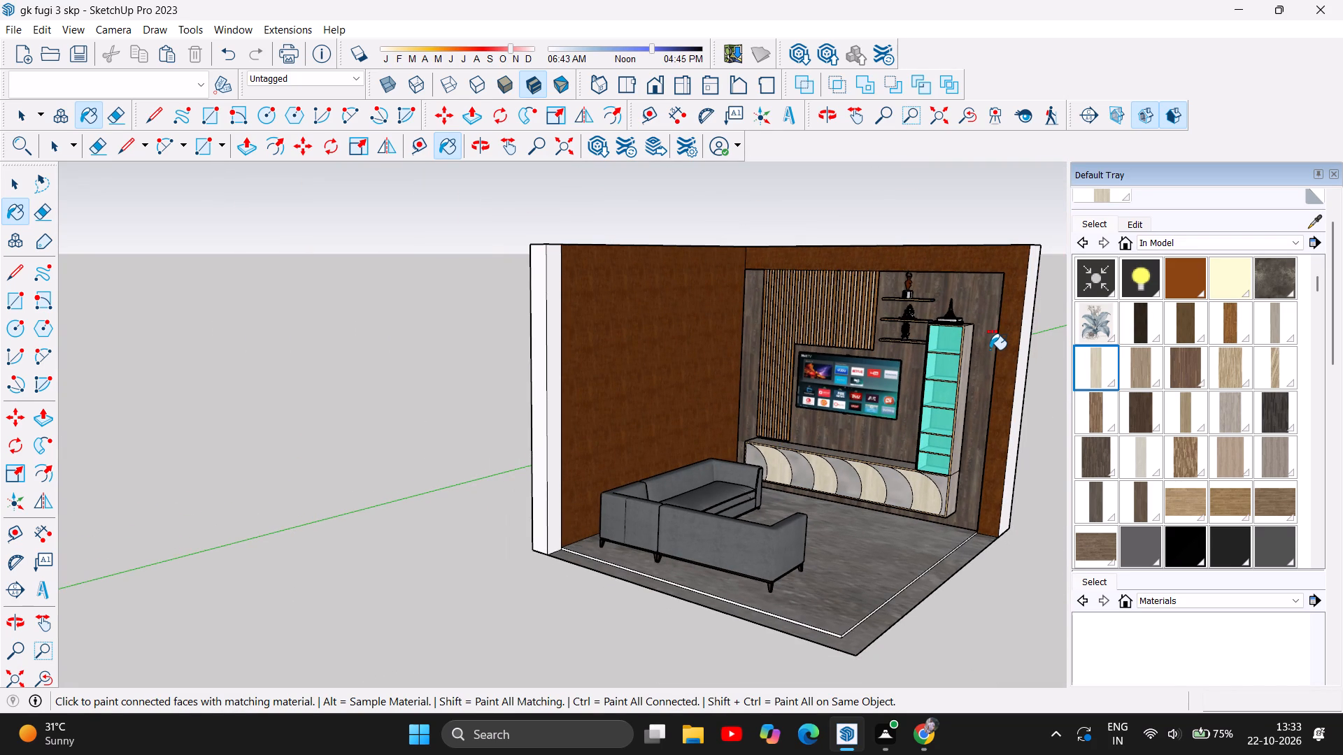
left_click(476, 154)
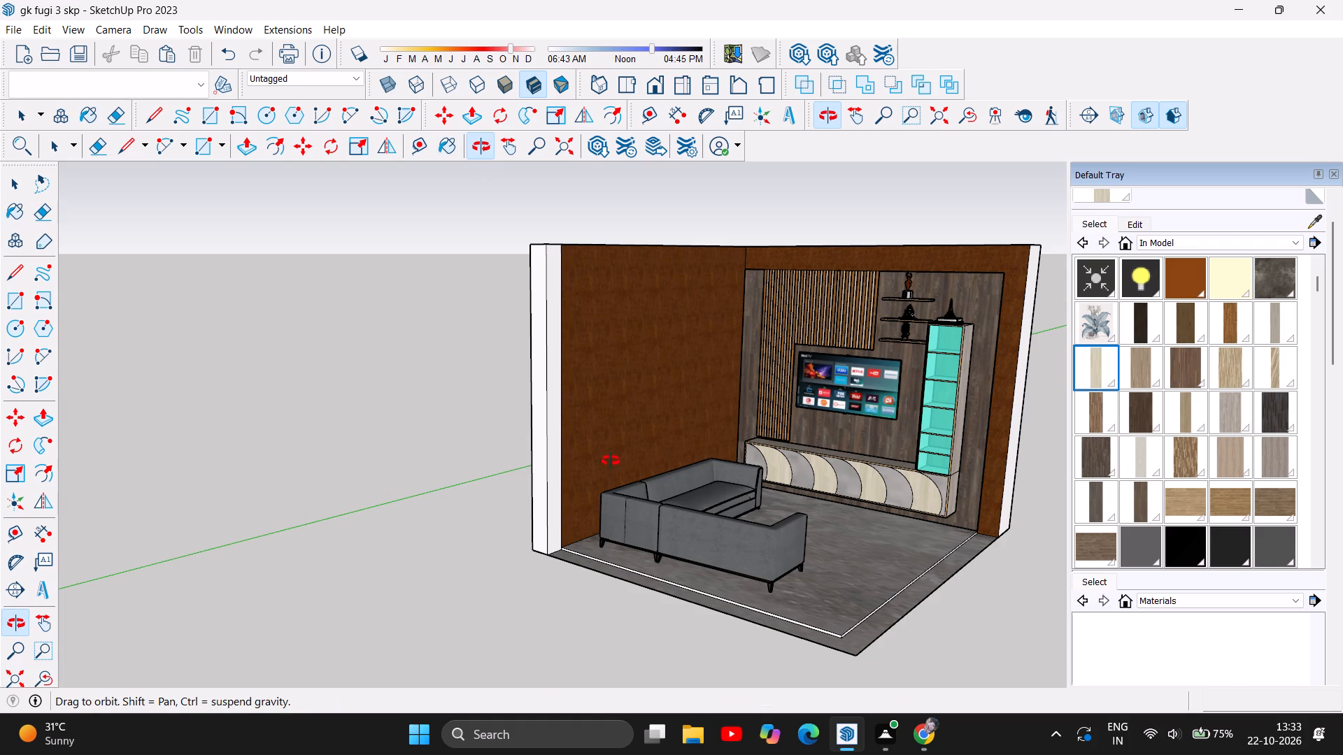
left_click_drag(611, 461, 756, 473)
scroll(890, 411, "up", 4)
scroll(805, 243, "up", 4)
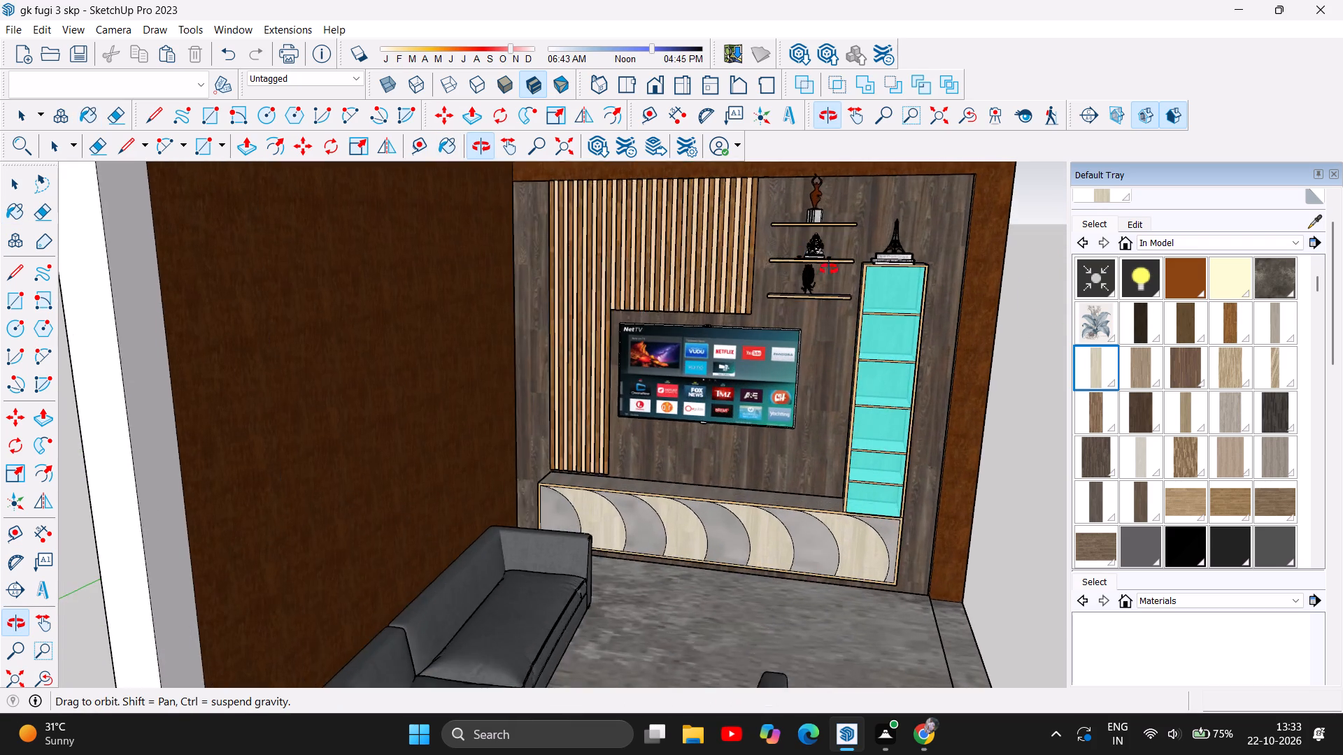
scroll(832, 309, "up", 2)
left_click_drag(851, 441, 661, 482)
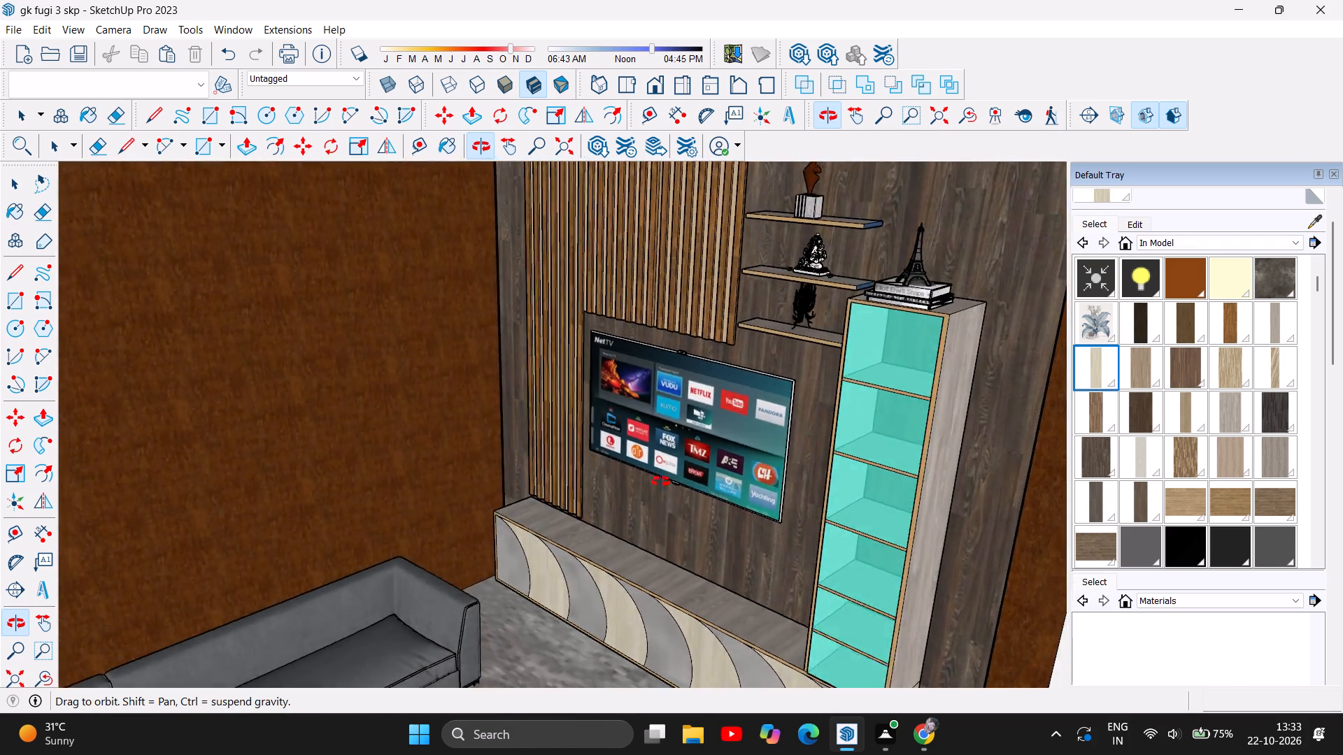
left_click_drag(661, 482, 644, 359)
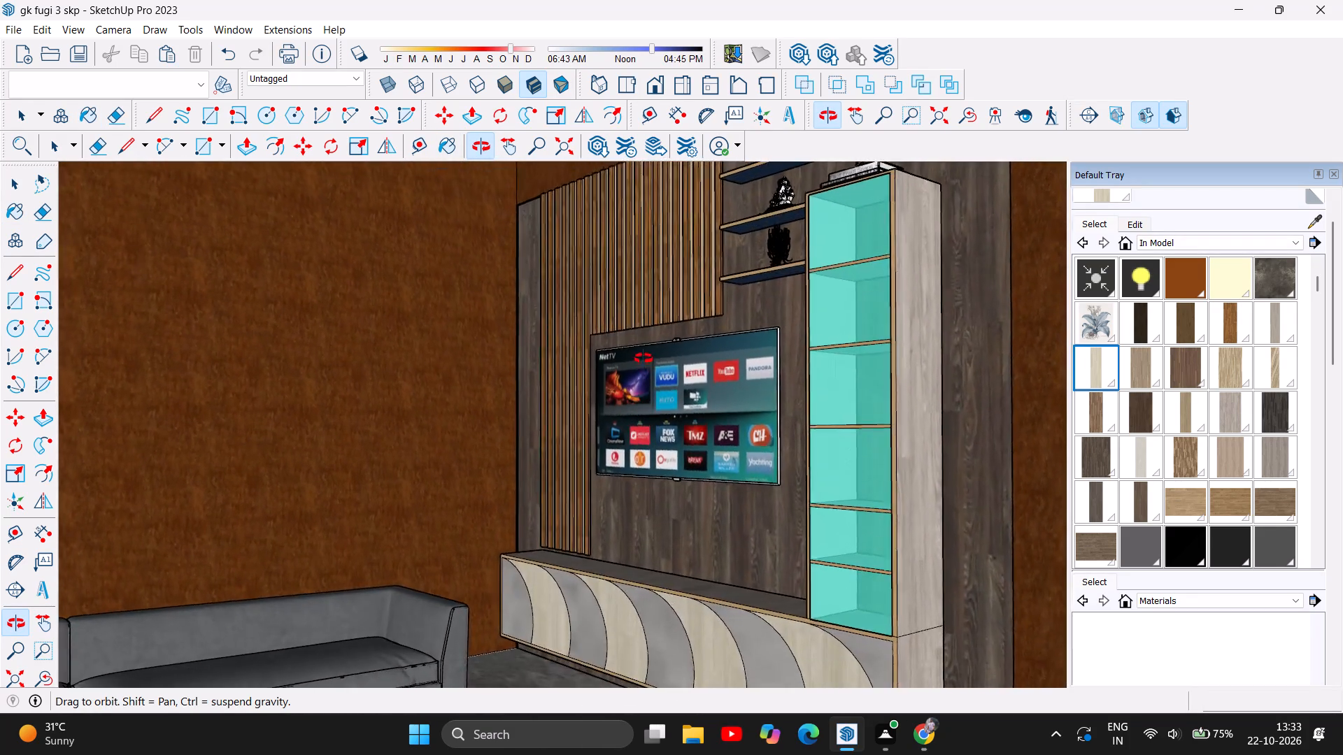
left_click_drag(644, 359, 539, 436)
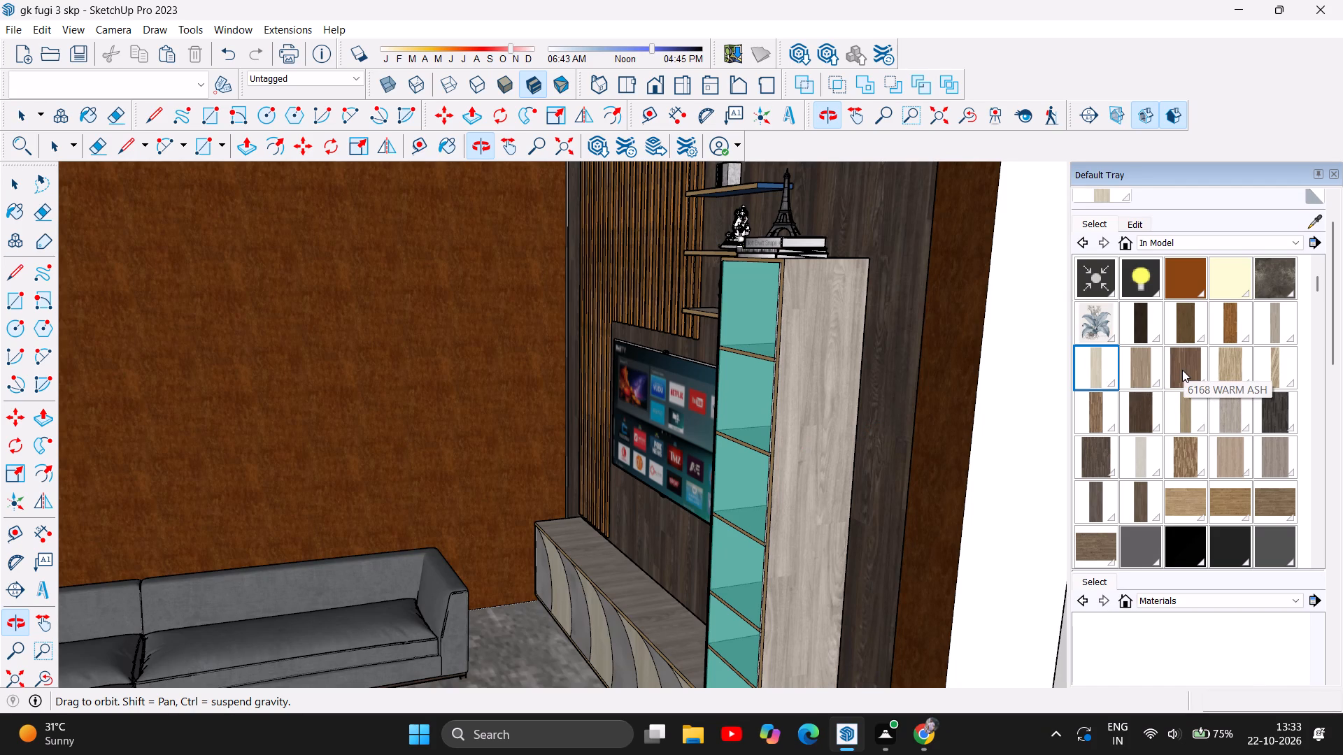
Paint the side of the tall display cabinet with the pale cream in-model wood material.
left_click(1079, 365)
left_click(818, 435)
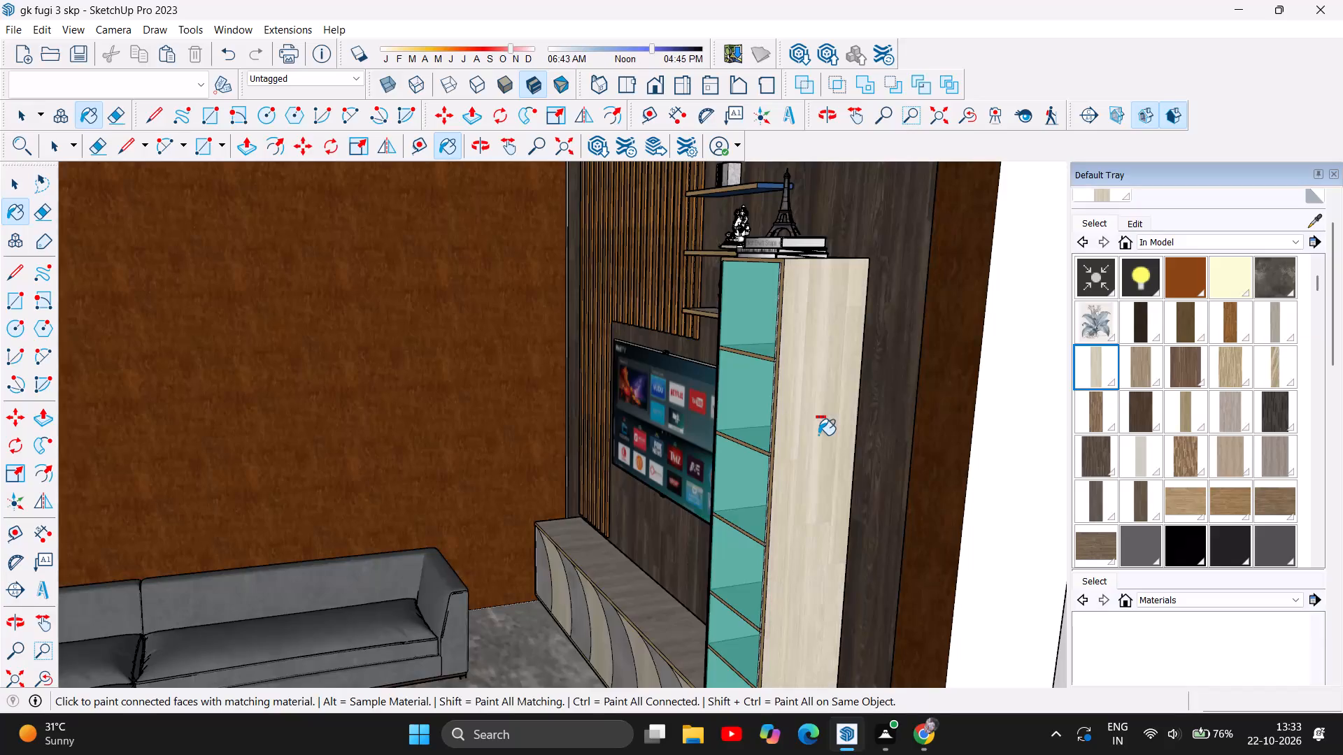
Paint the remaining grey bands and corner areas of the TV console front with the same pale cream wood material.
scroll(872, 401, "down", 10)
scroll(740, 659, "up", 6)
scroll(798, 594, "up", 9)
left_click(767, 440)
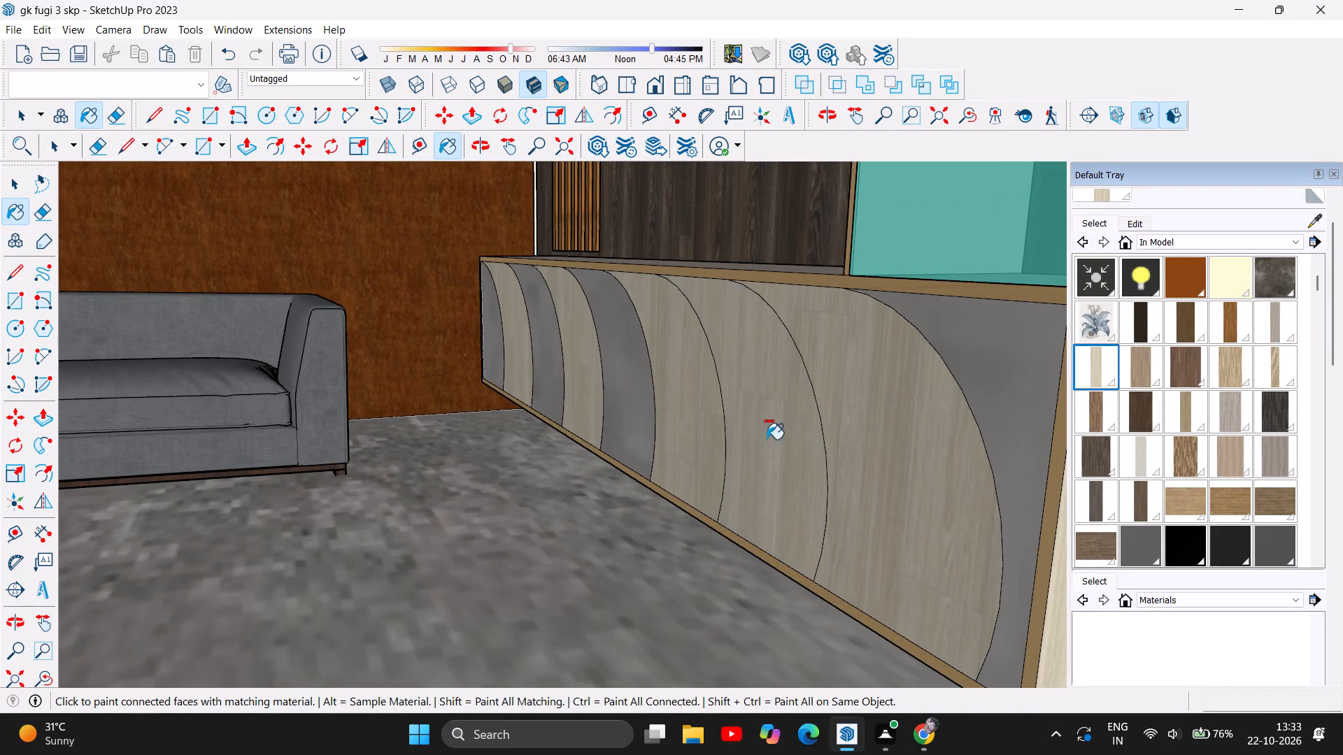
left_click(964, 371)
left_click(638, 392)
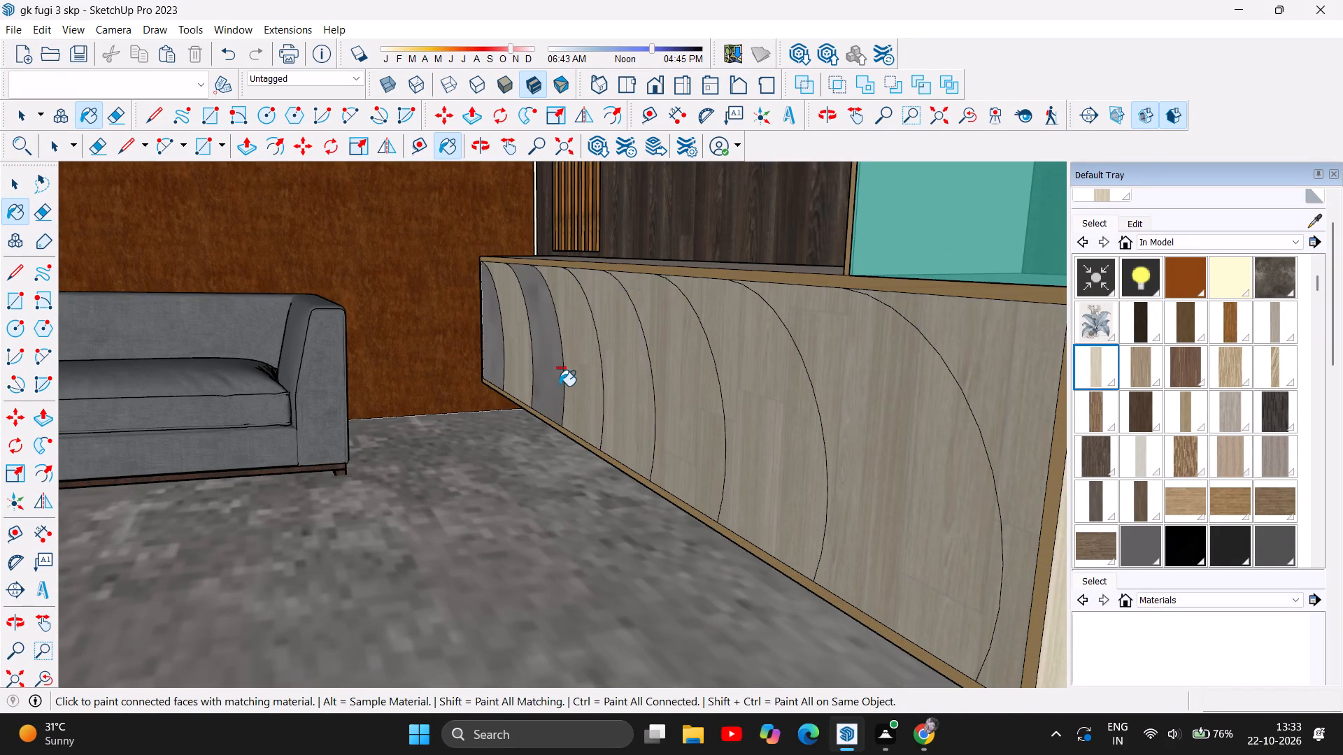
left_click(539, 386)
left_click(496, 370)
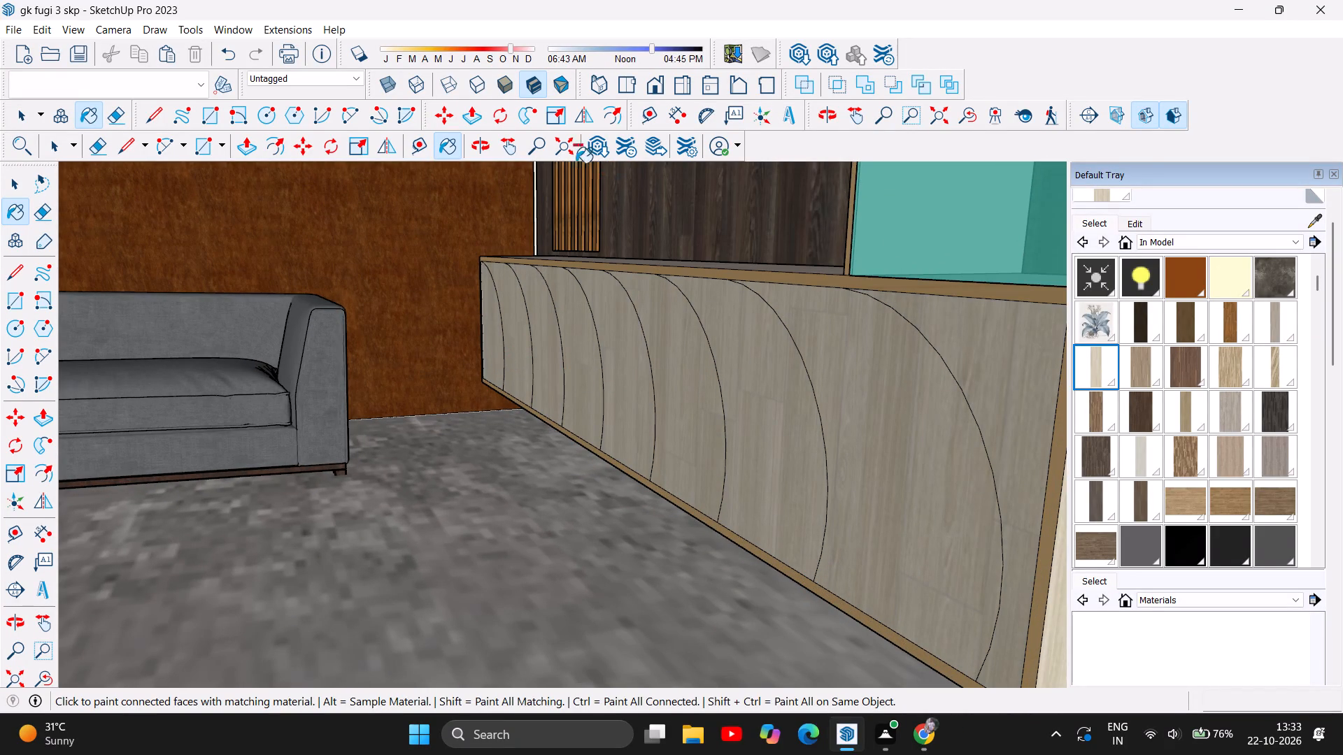
Examine the cream console front together with the TV wall and sofa from several distances and angles.
left_click(487, 152)
left_click_drag(462, 539, 641, 524)
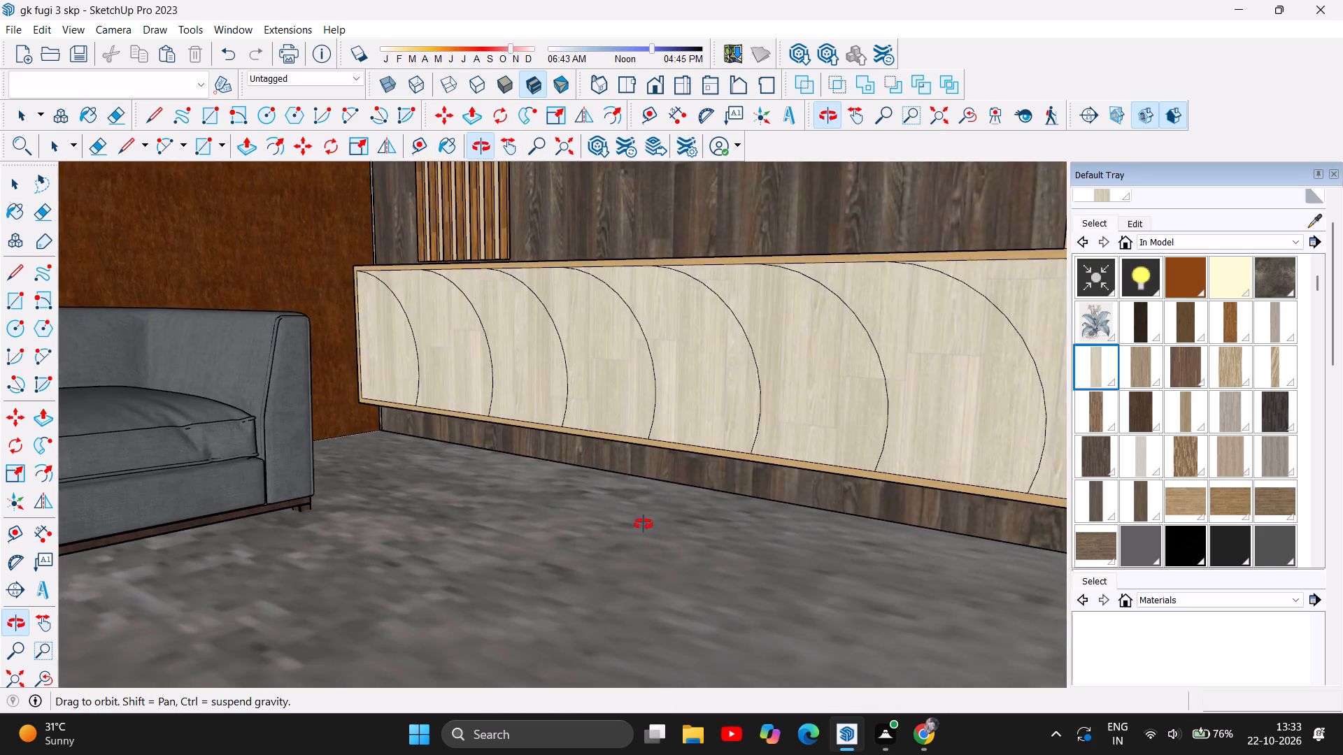
scroll(656, 524, "down", 6)
scroll(743, 517, "down", 10)
left_click_drag(696, 521, 762, 515)
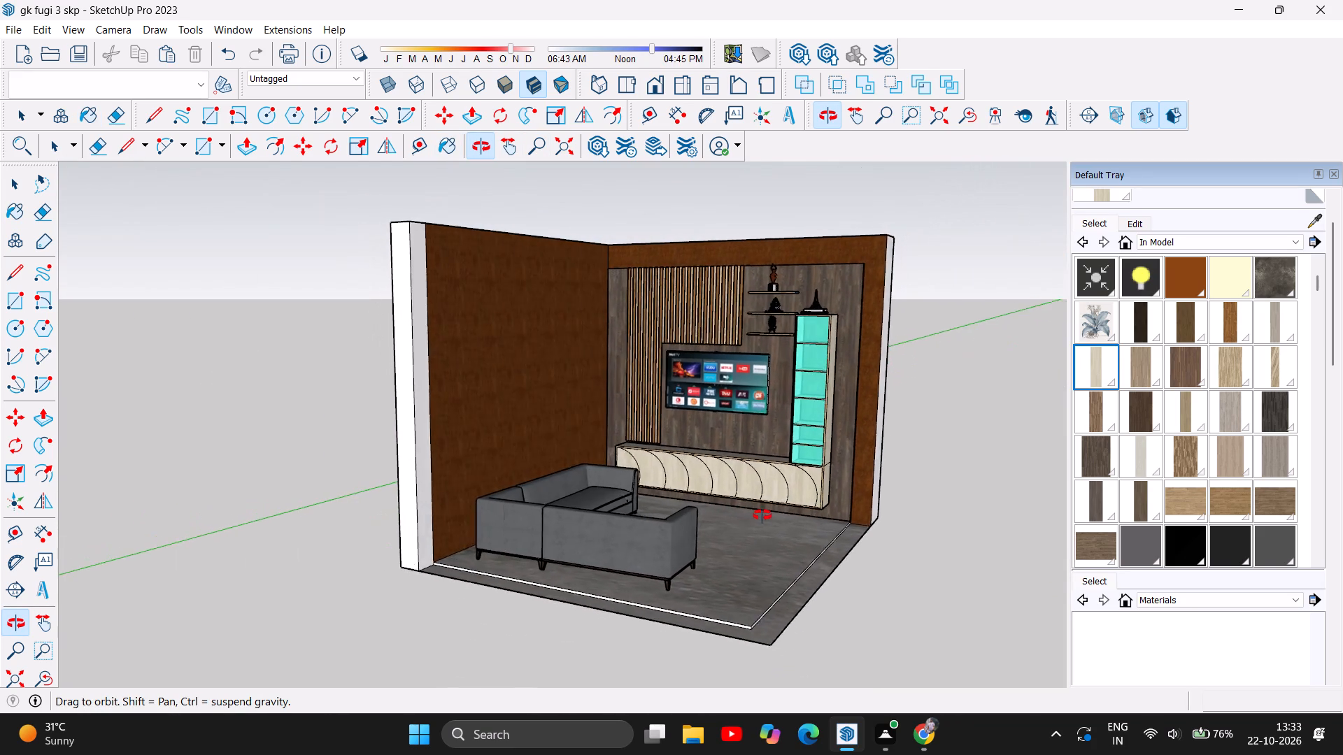
left_click_drag(762, 515, 767, 515)
scroll(574, 420, "up", 3)
left_click_drag(860, 473, 934, 425)
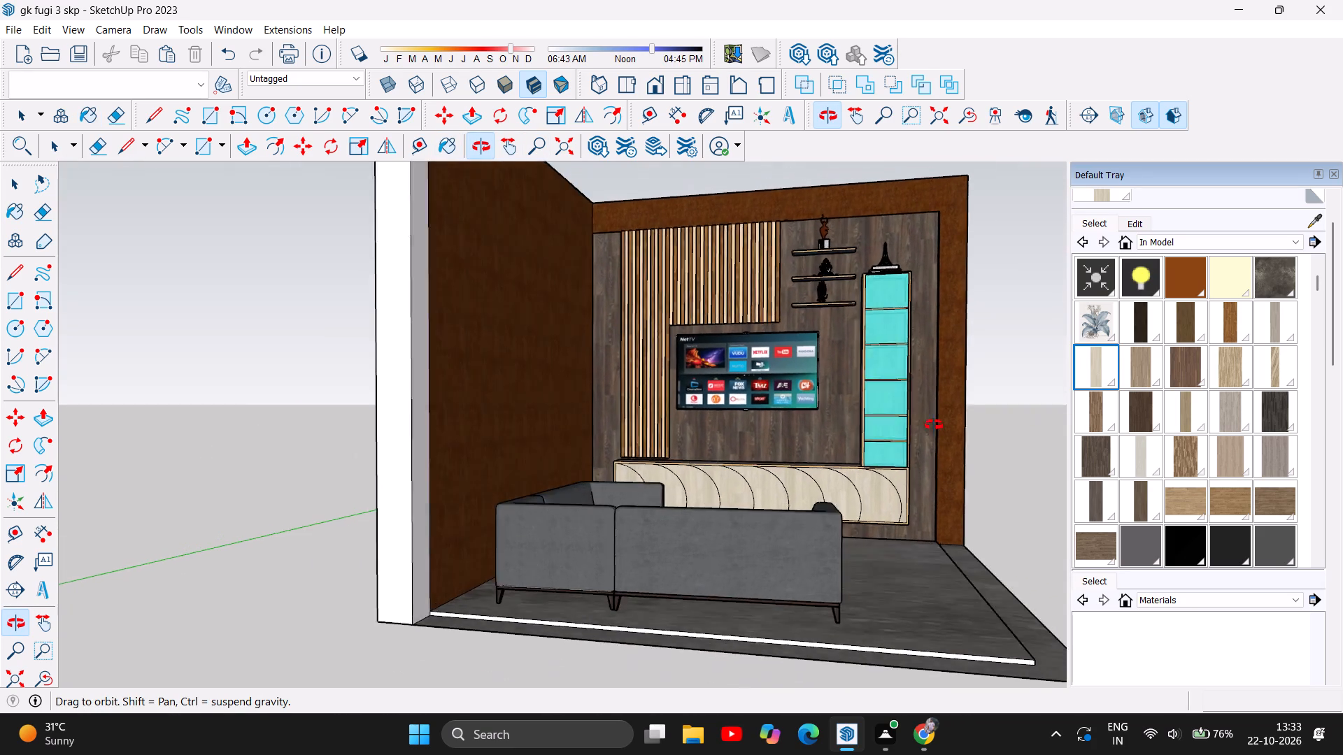
left_click_drag(934, 425, 930, 475)
scroll(687, 357, "up", 4)
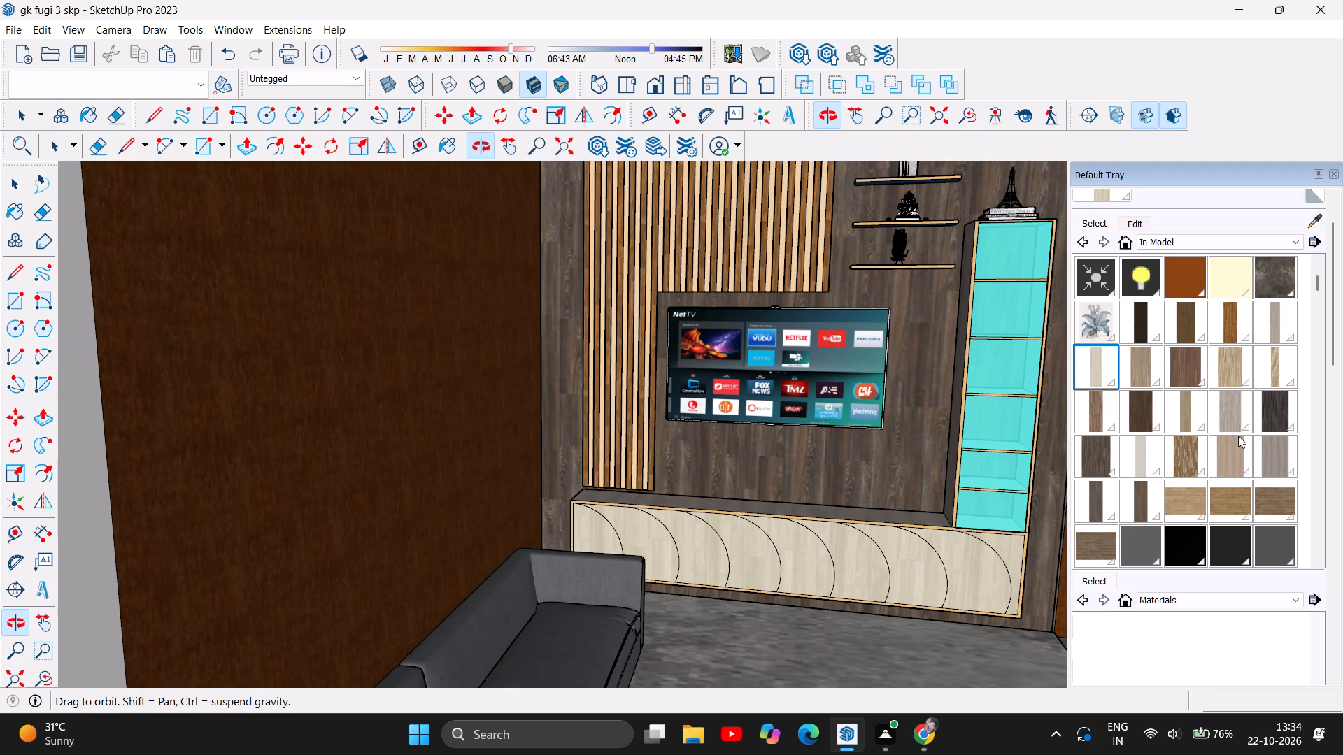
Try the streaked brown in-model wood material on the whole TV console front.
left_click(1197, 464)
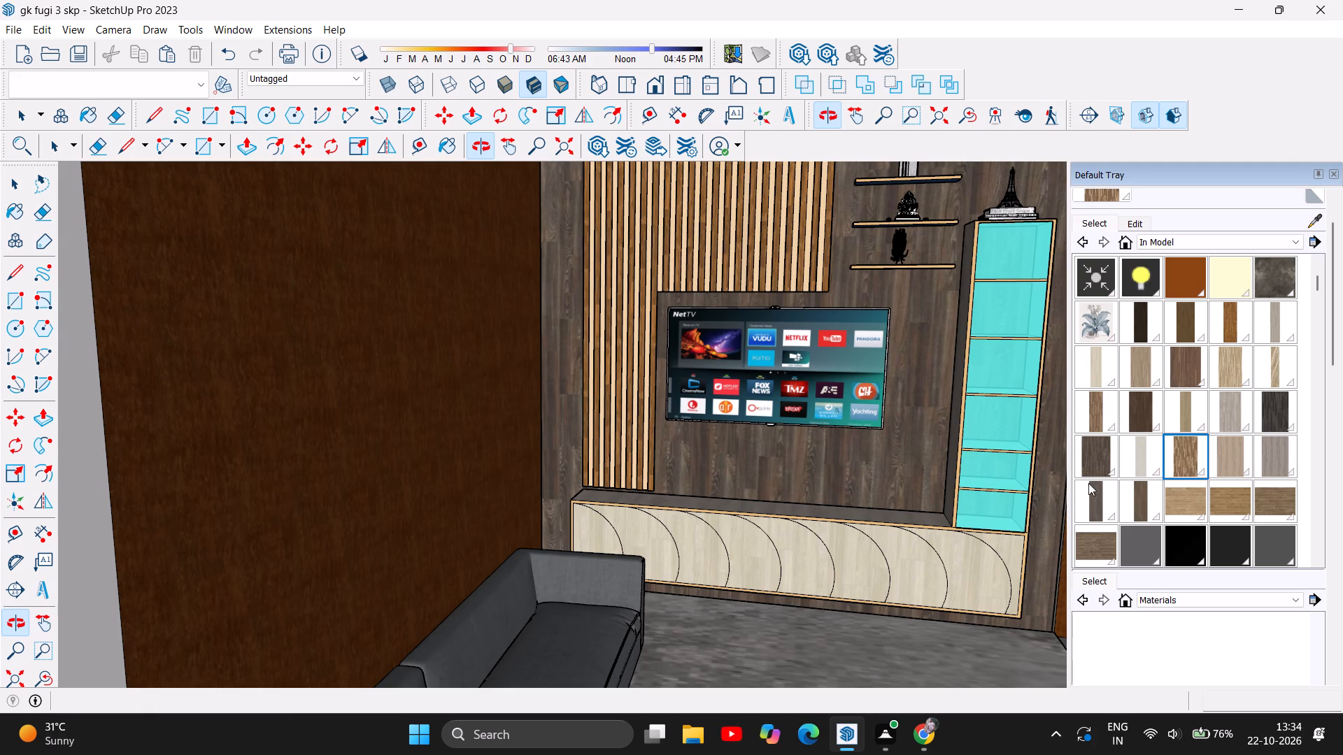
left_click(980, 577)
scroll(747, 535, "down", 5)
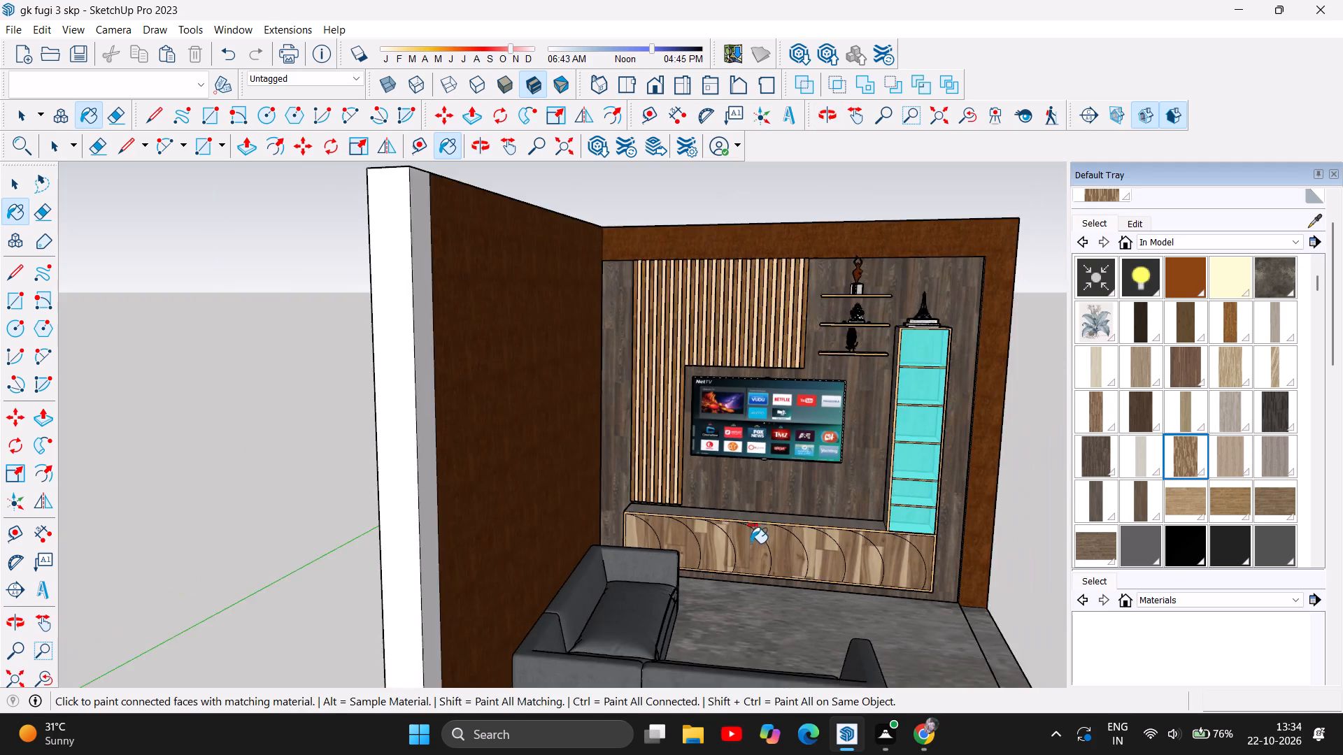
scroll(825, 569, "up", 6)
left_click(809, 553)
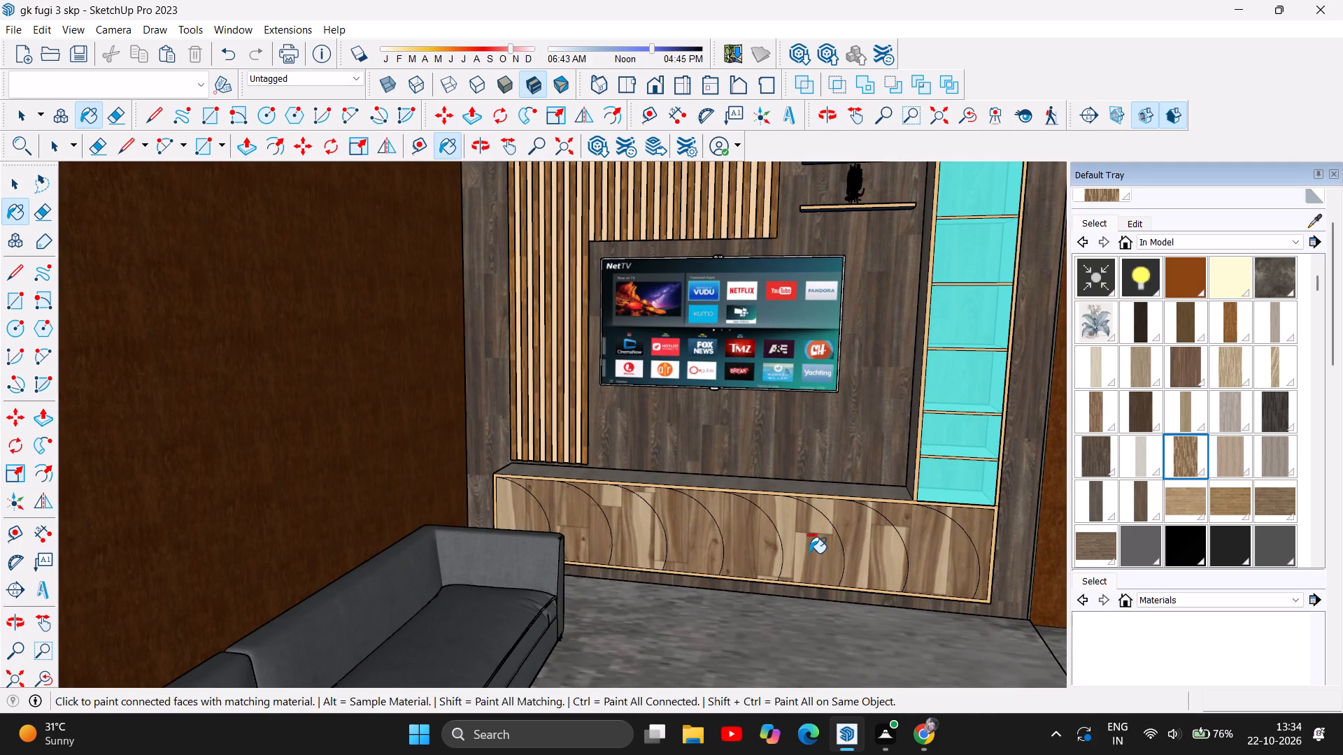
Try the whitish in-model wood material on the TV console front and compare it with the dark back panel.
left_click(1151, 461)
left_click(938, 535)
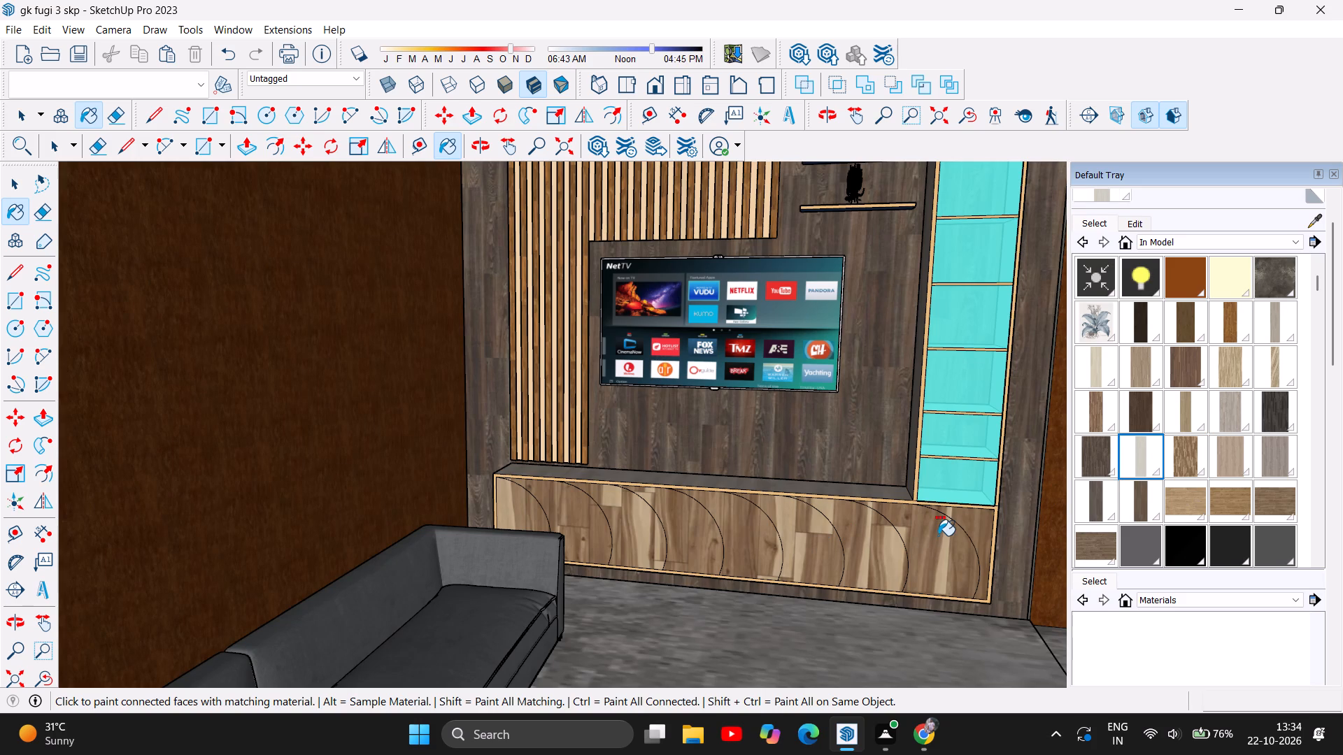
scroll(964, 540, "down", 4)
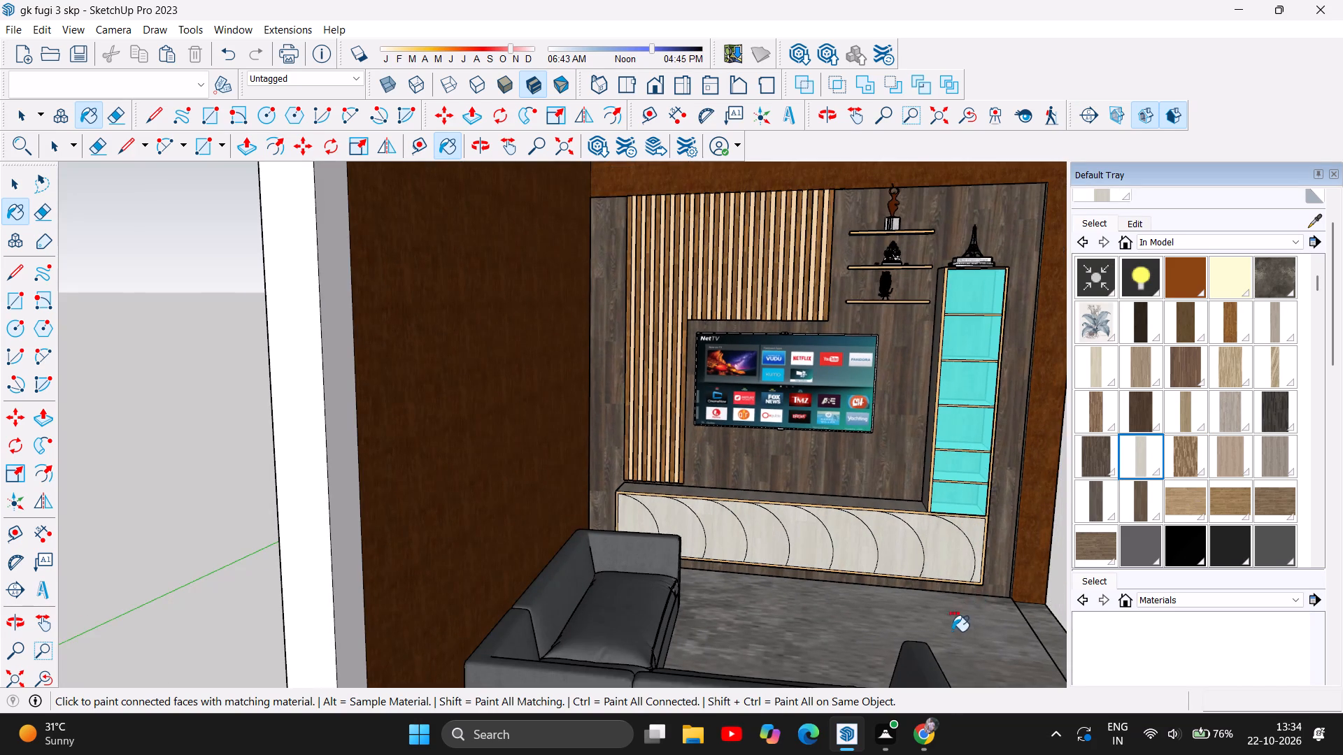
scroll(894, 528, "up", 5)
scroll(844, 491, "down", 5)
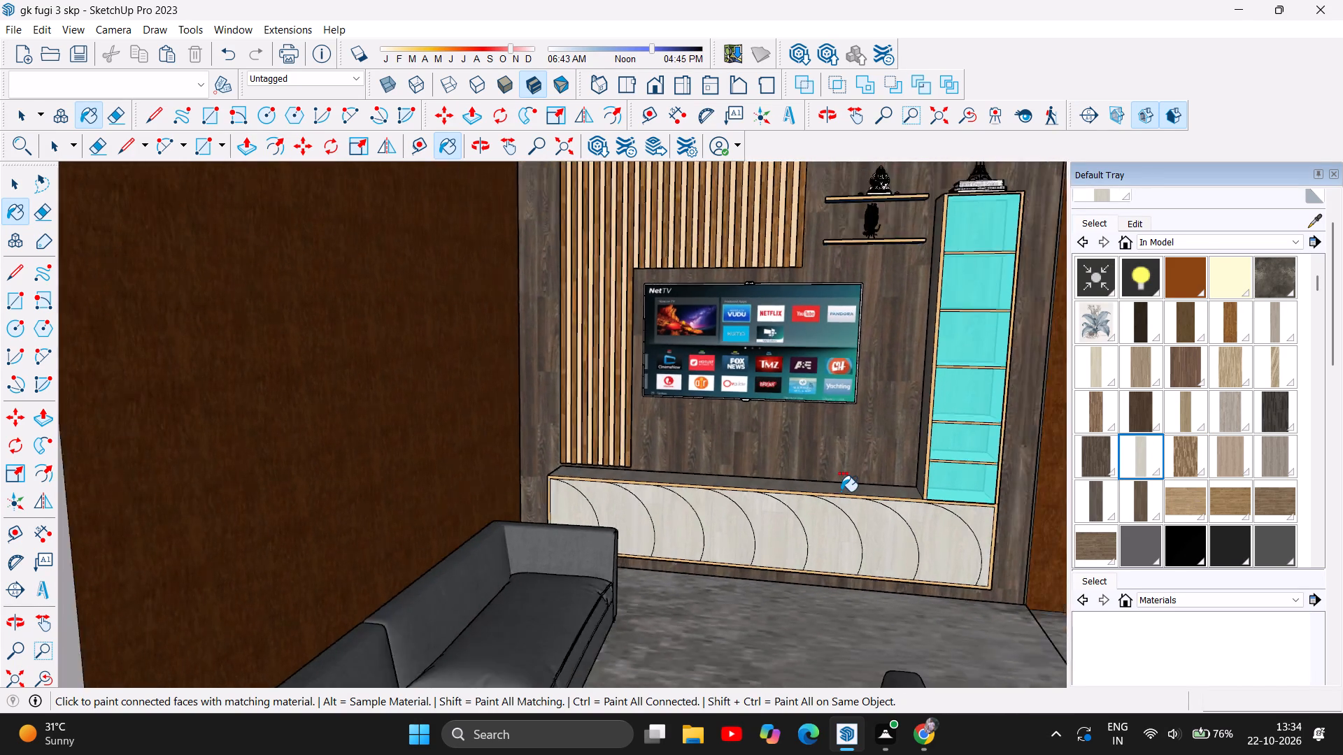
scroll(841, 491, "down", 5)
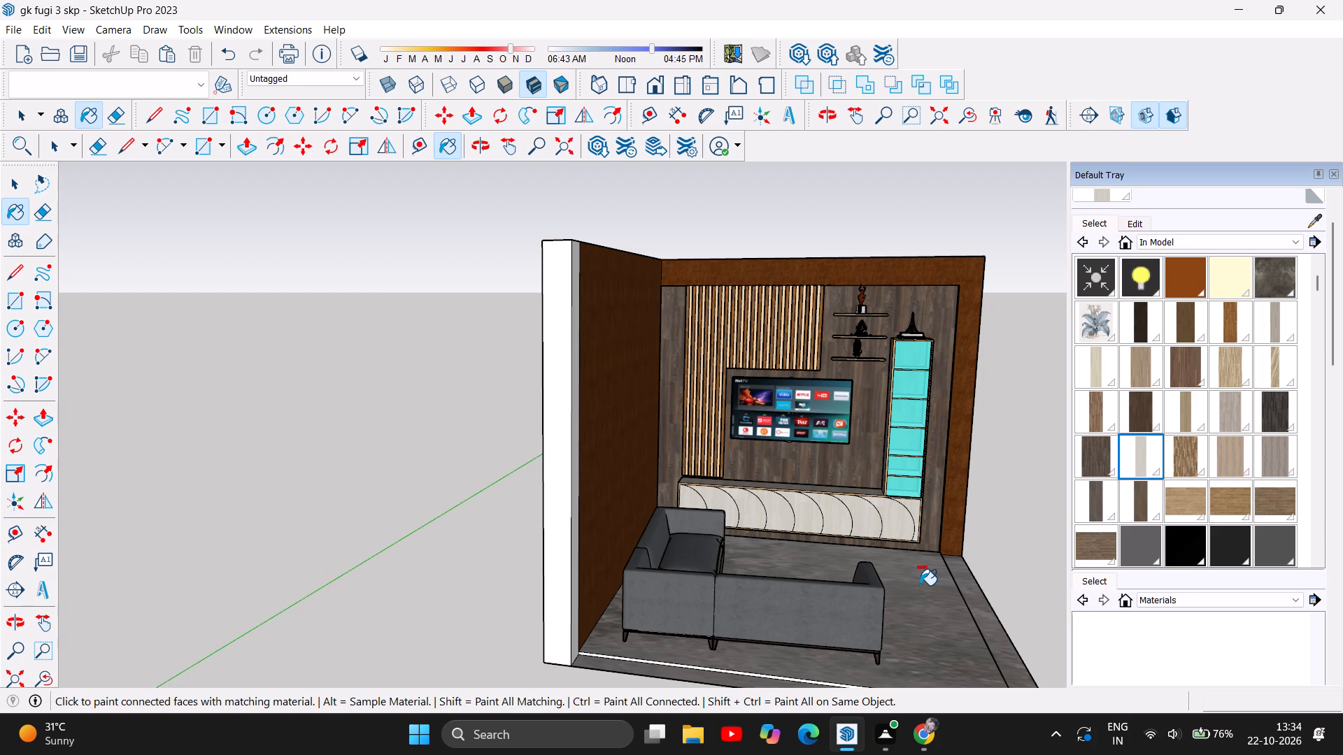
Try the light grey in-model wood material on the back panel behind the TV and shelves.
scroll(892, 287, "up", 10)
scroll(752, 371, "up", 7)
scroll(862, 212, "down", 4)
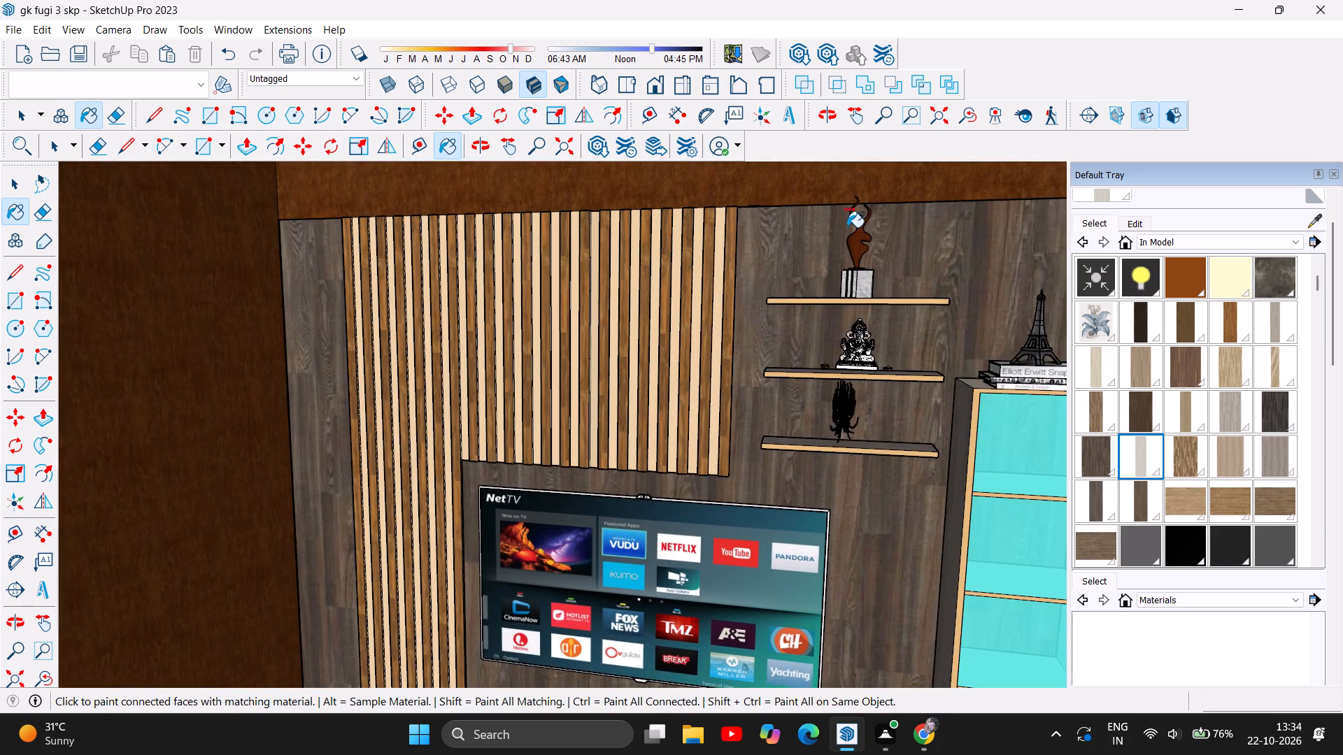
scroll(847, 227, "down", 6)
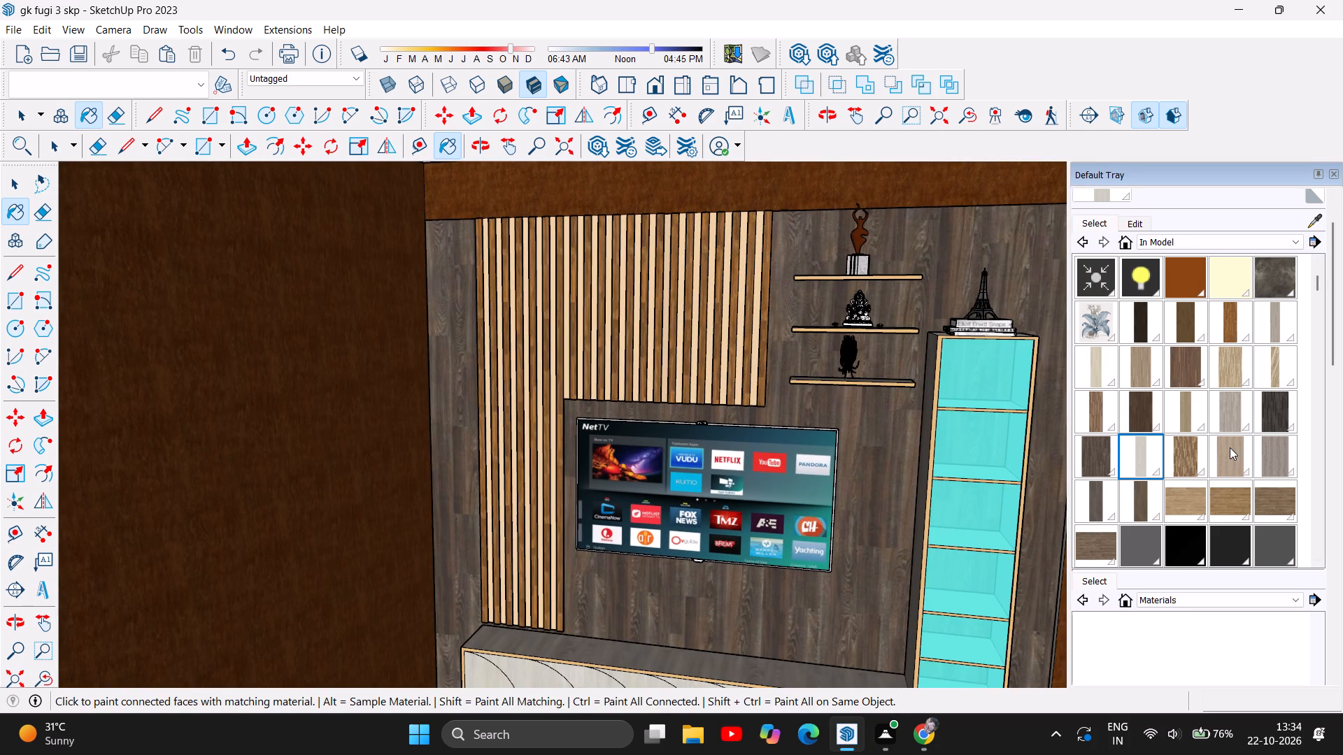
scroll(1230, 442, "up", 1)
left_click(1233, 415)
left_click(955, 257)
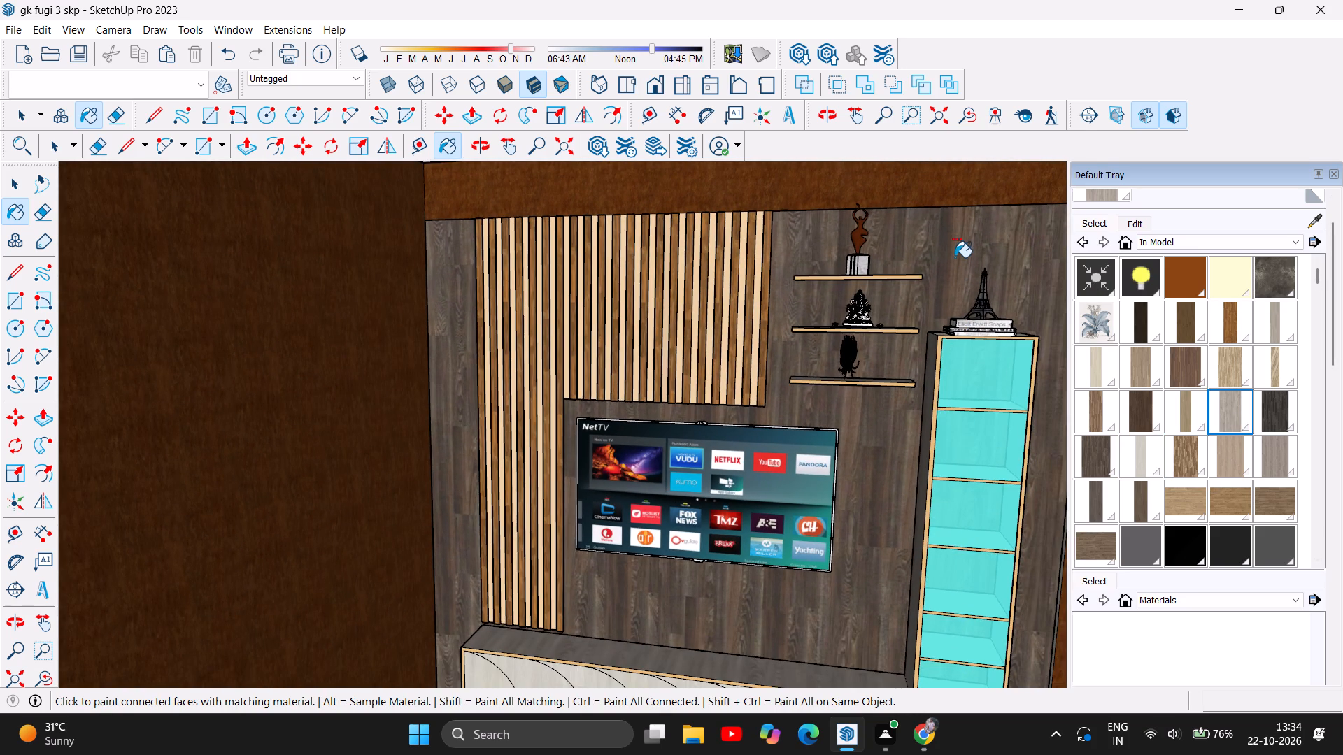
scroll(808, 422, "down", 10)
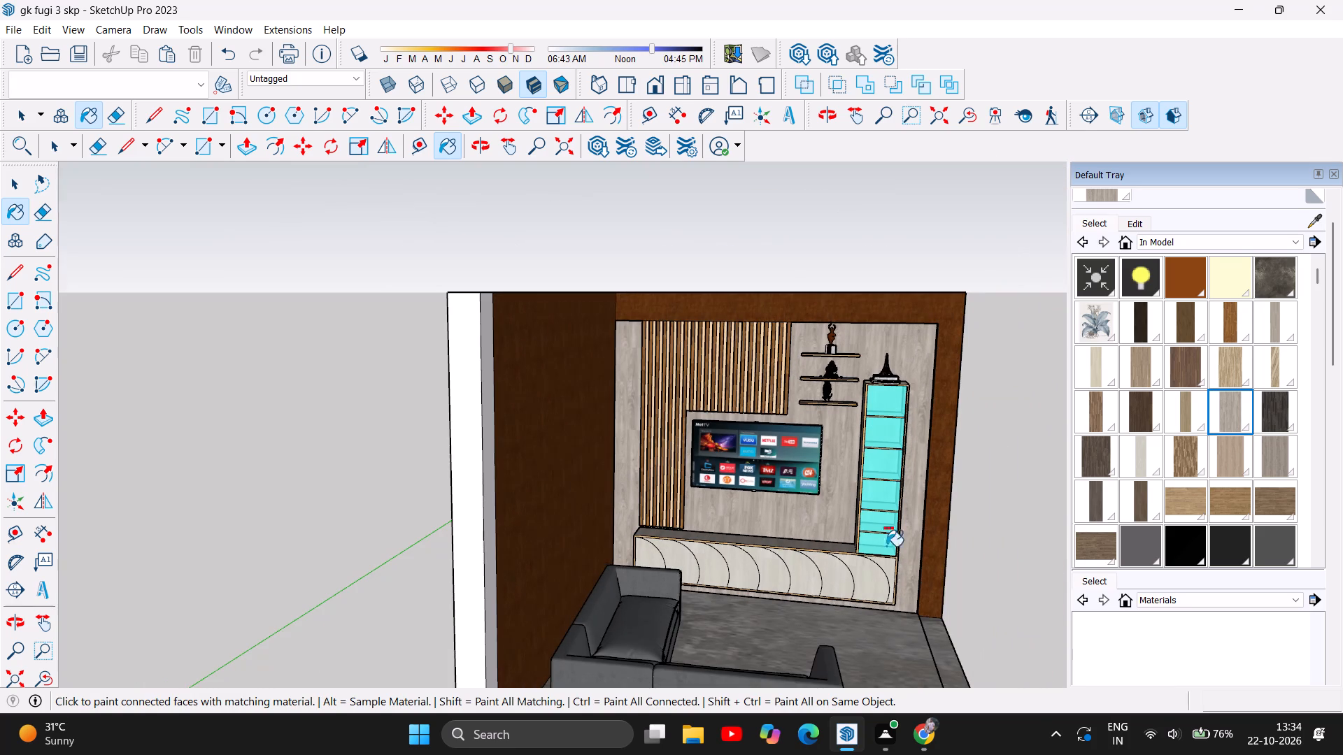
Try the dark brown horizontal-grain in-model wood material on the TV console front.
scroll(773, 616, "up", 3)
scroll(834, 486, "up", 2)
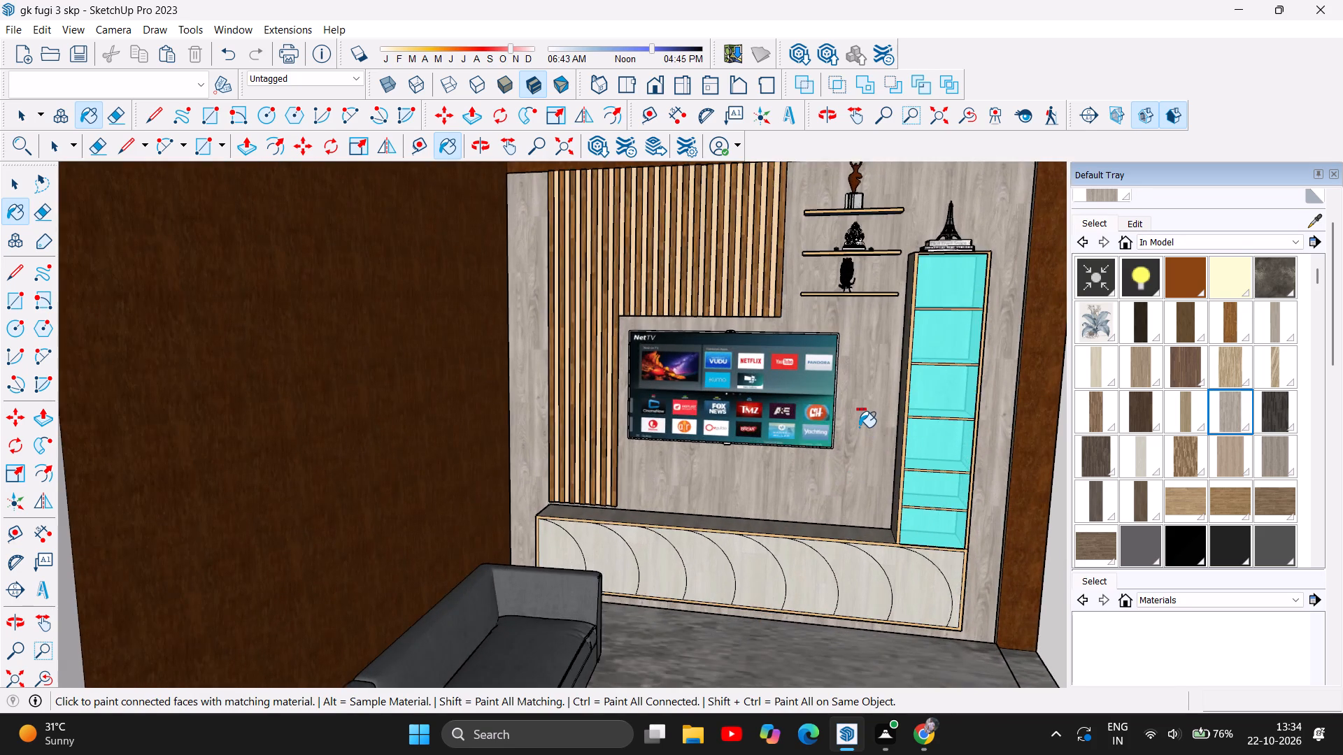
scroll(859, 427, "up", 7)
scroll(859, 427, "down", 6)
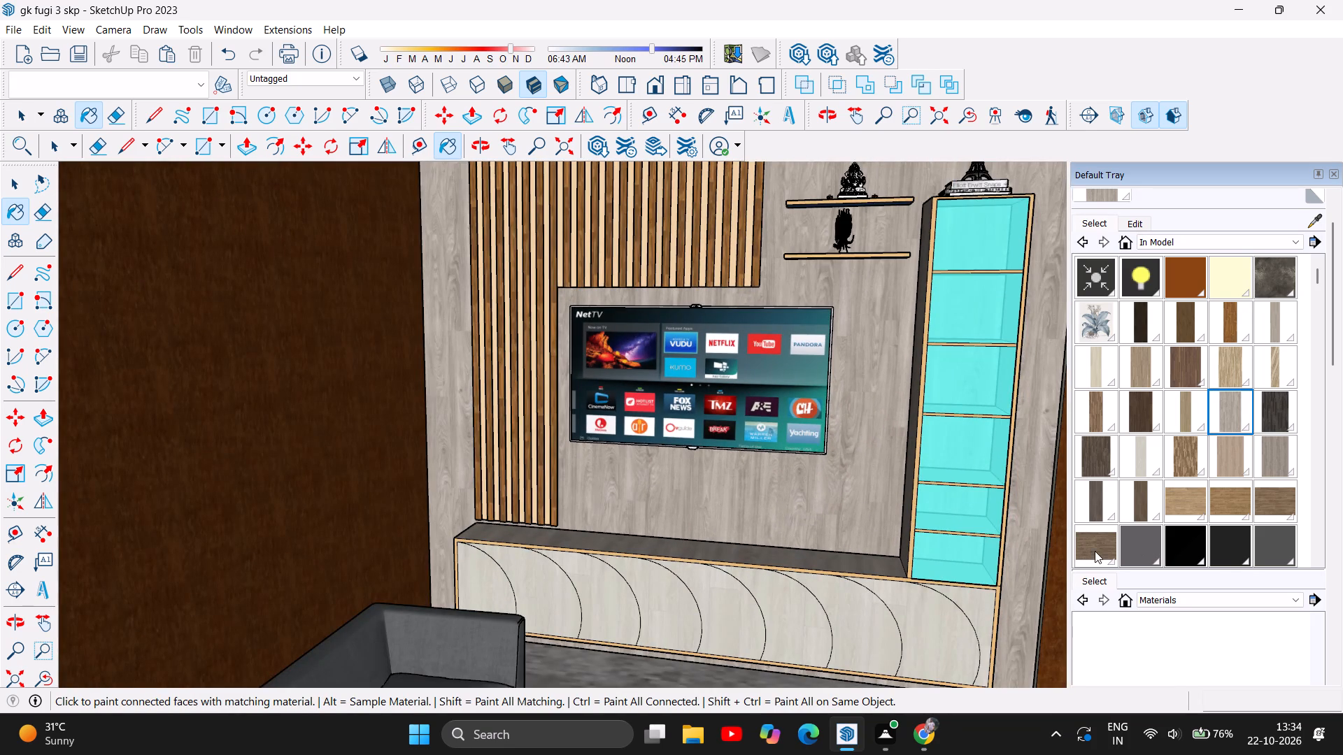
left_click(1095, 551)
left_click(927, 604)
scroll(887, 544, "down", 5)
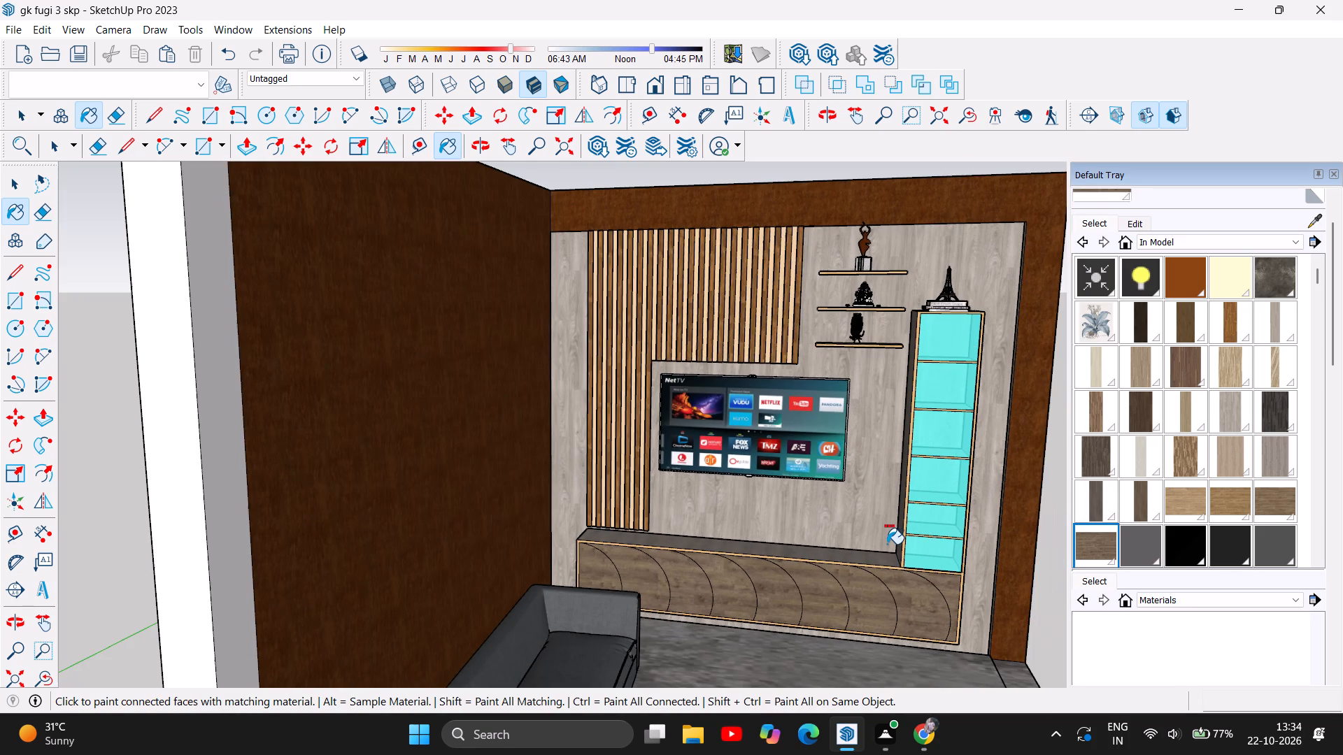
Paint the TV console front with the light oak horizontal-grain in-model wood material.
left_click(1194, 501)
left_click(897, 589)
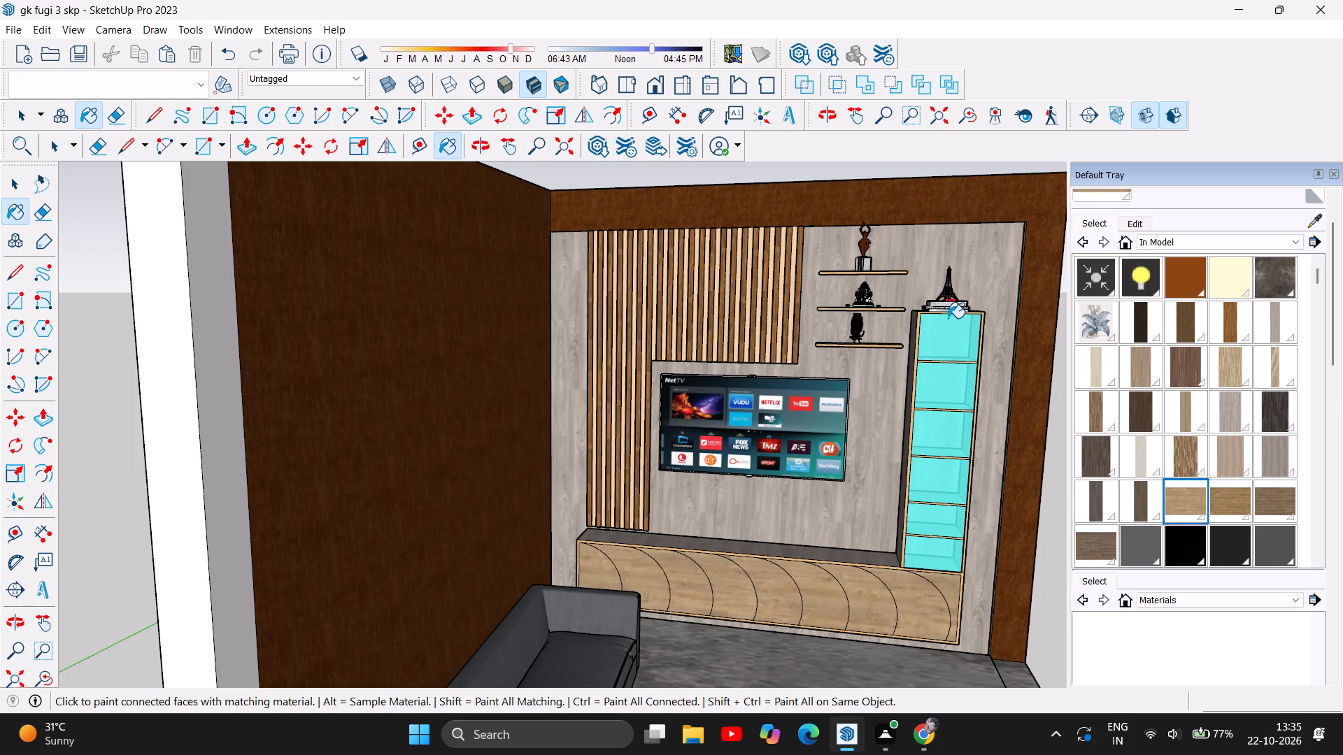
scroll(948, 318, "down", 4)
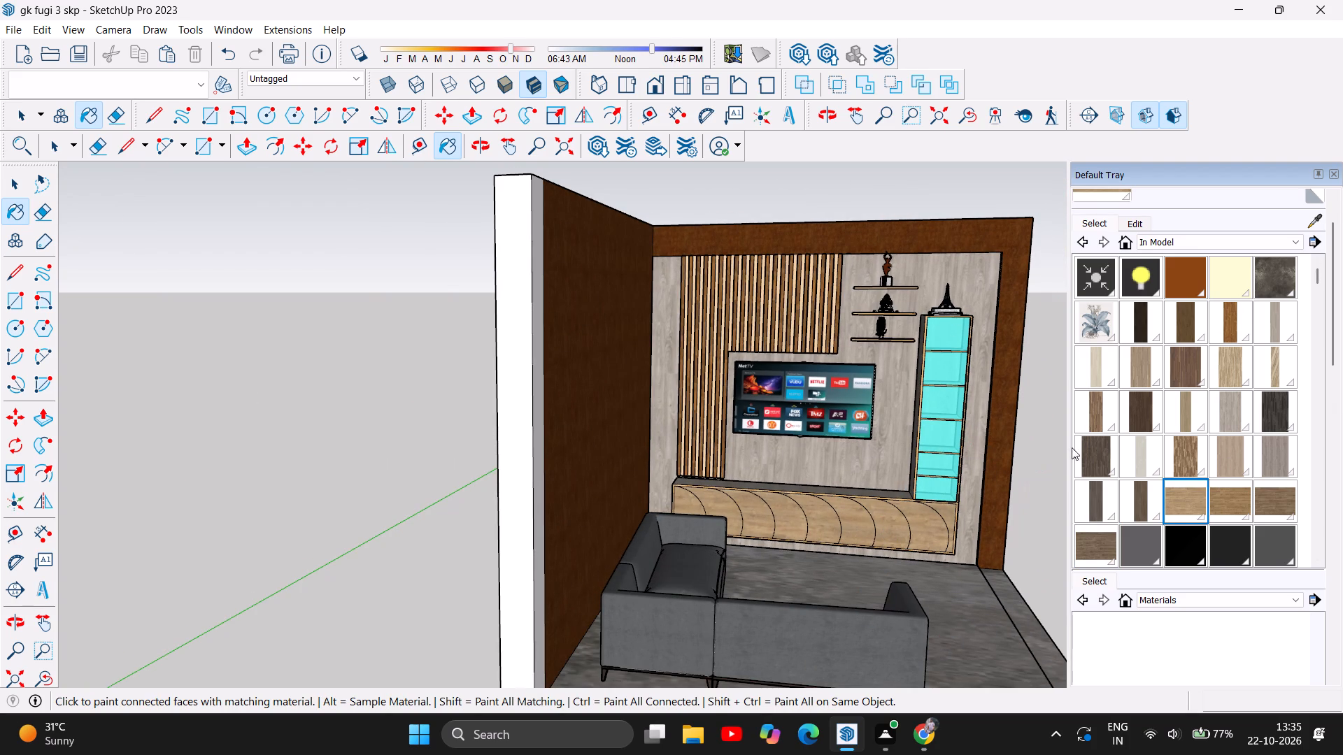
Paint the back panel behind the TV and shelves with the medium brown horizontal-grain wood material, leaving the surrounding wall's finish as it was.
left_click(1278, 515)
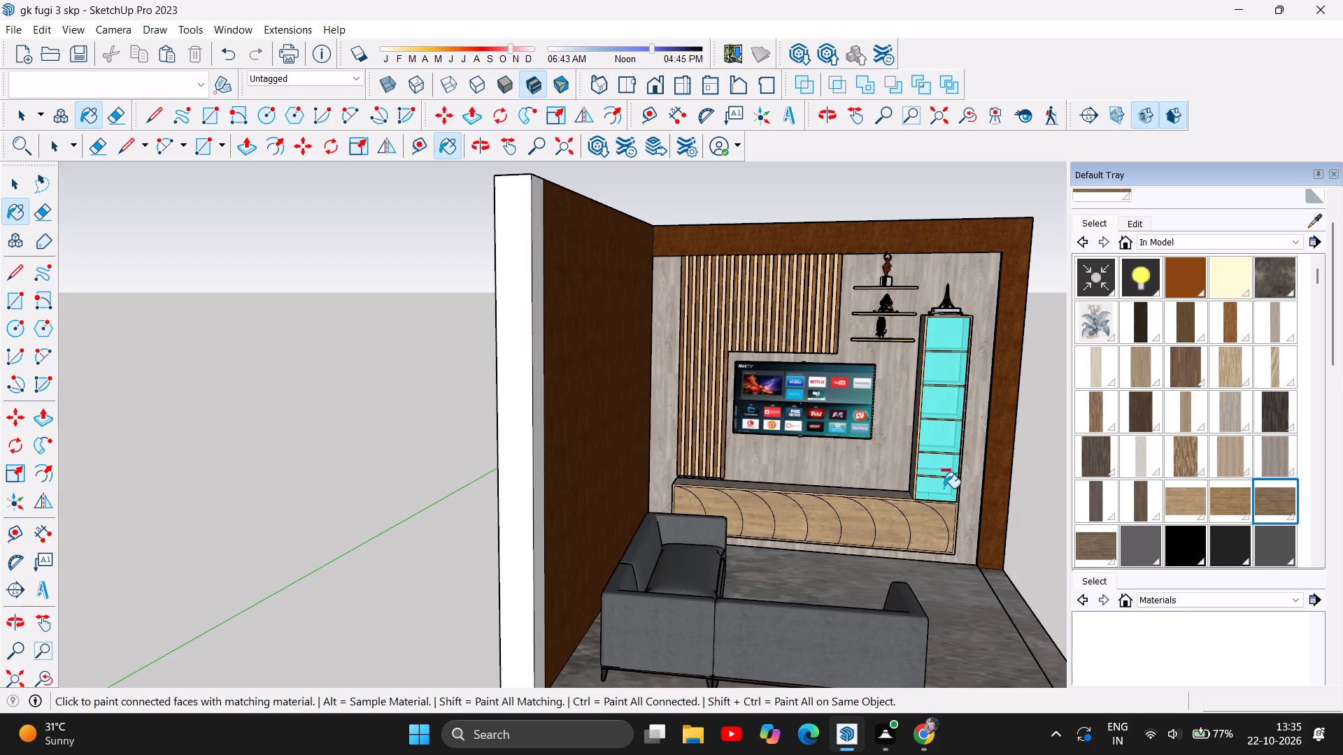
left_click(1001, 412)
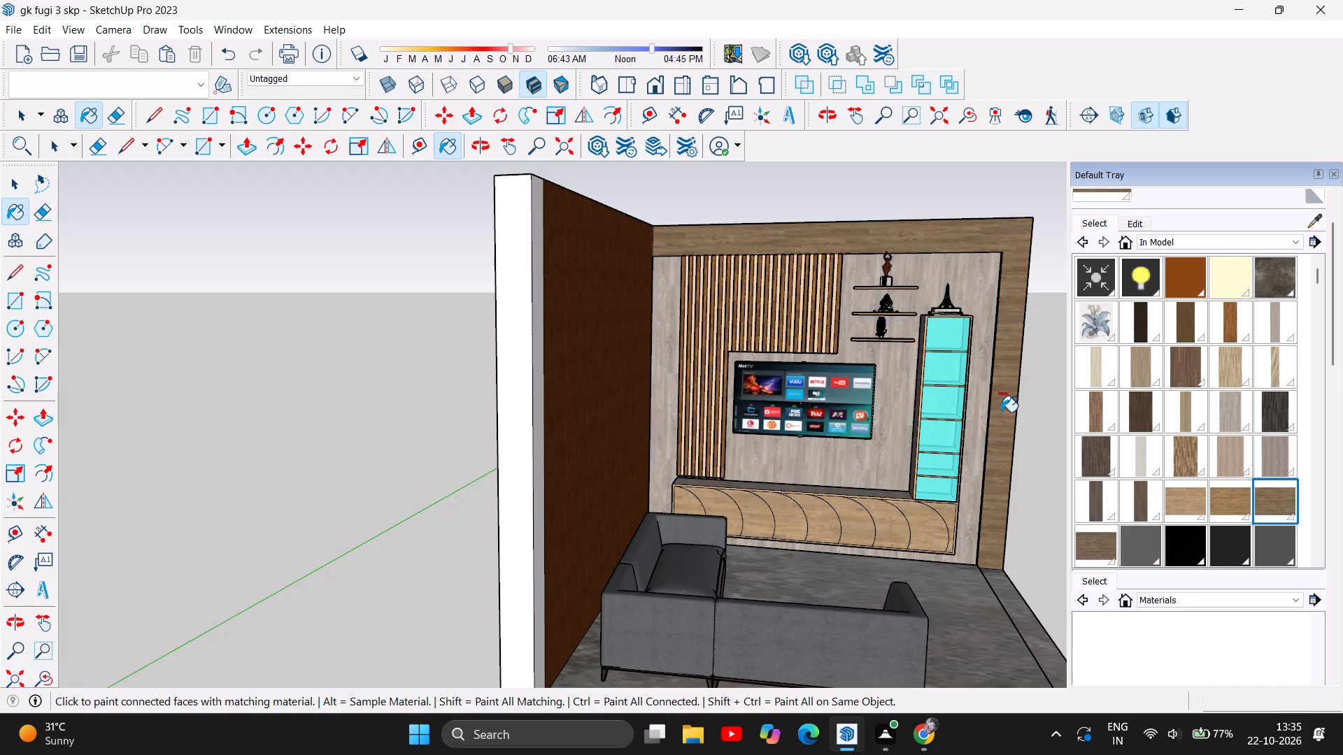
key("ctrl+z")
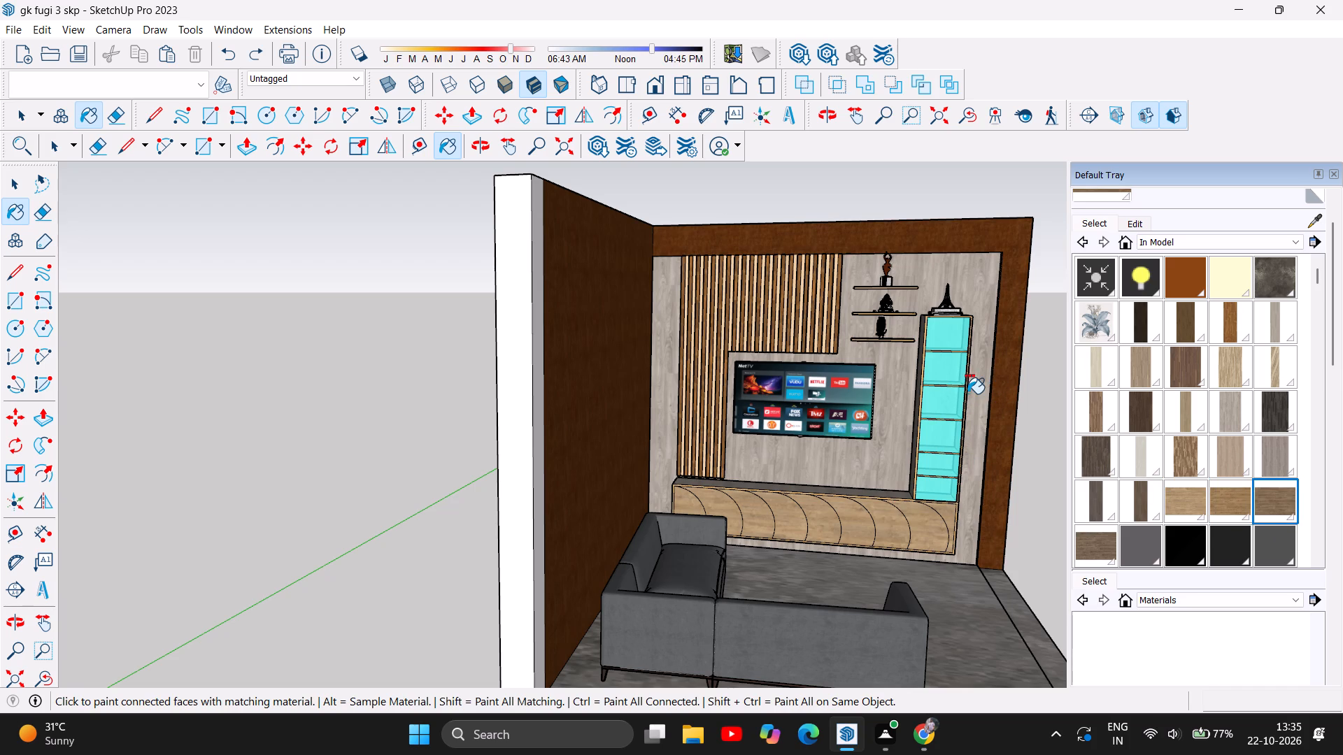
left_click(979, 392)
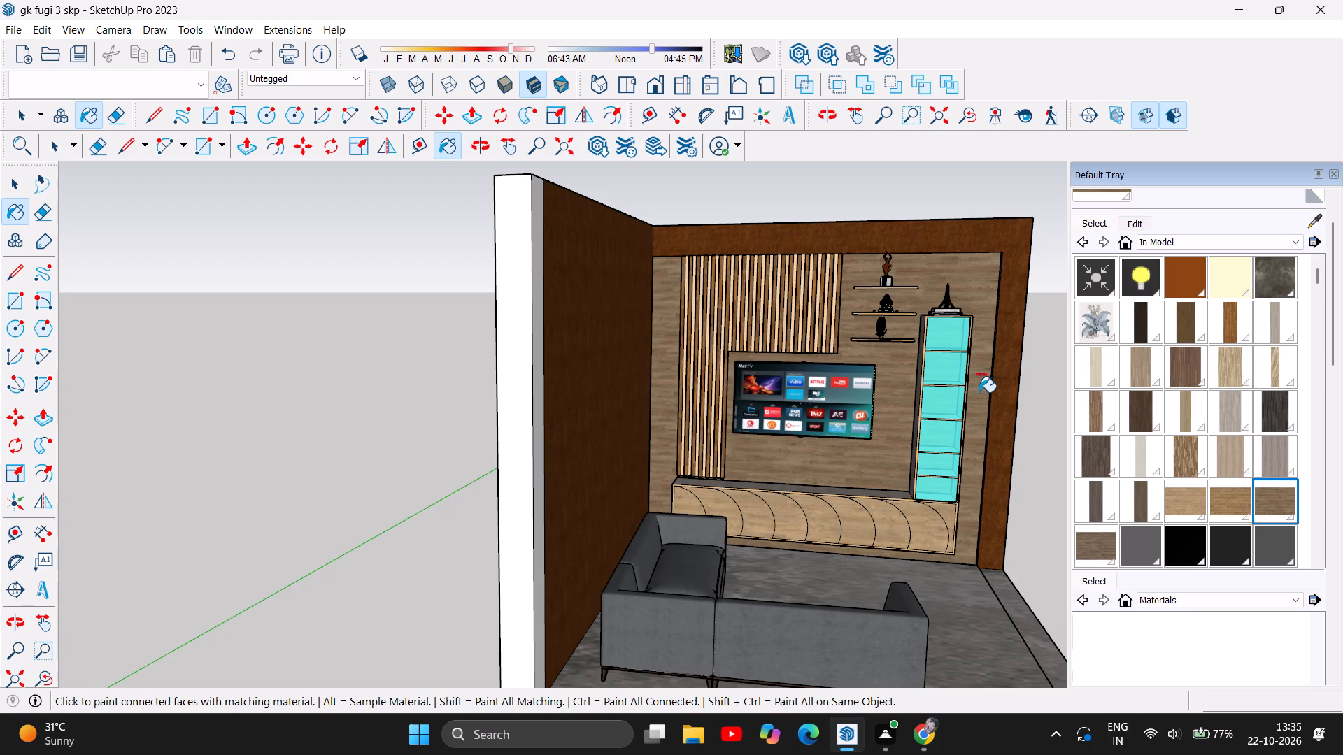
scroll(979, 392, "down", 4)
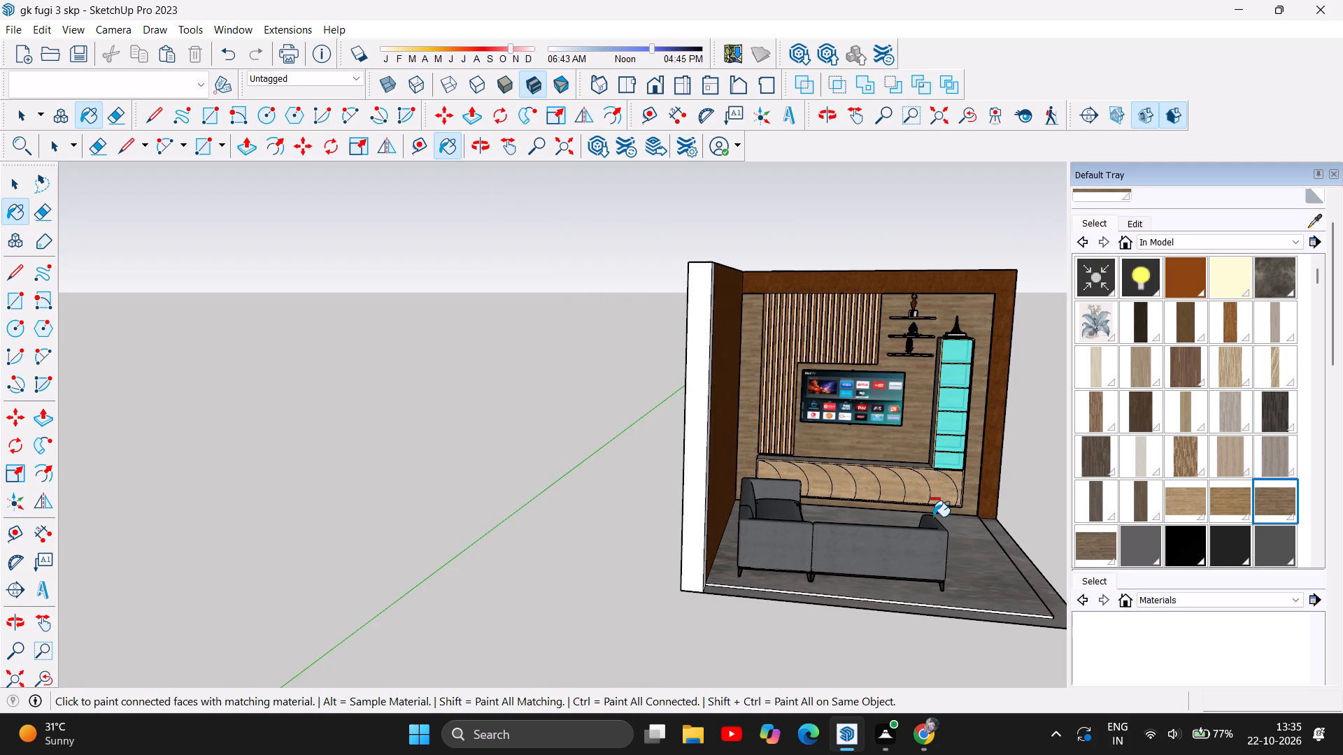
scroll(933, 517, "up", 6)
scroll(906, 329, "up", 5)
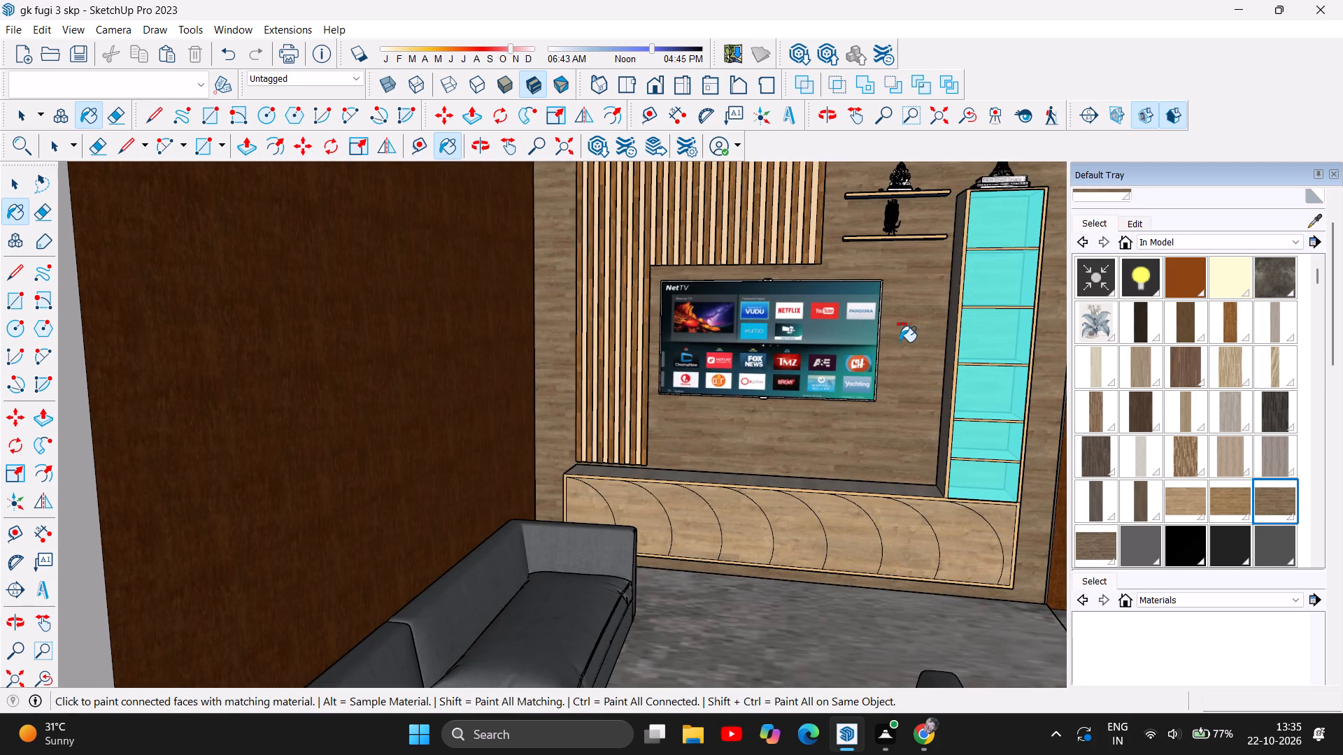
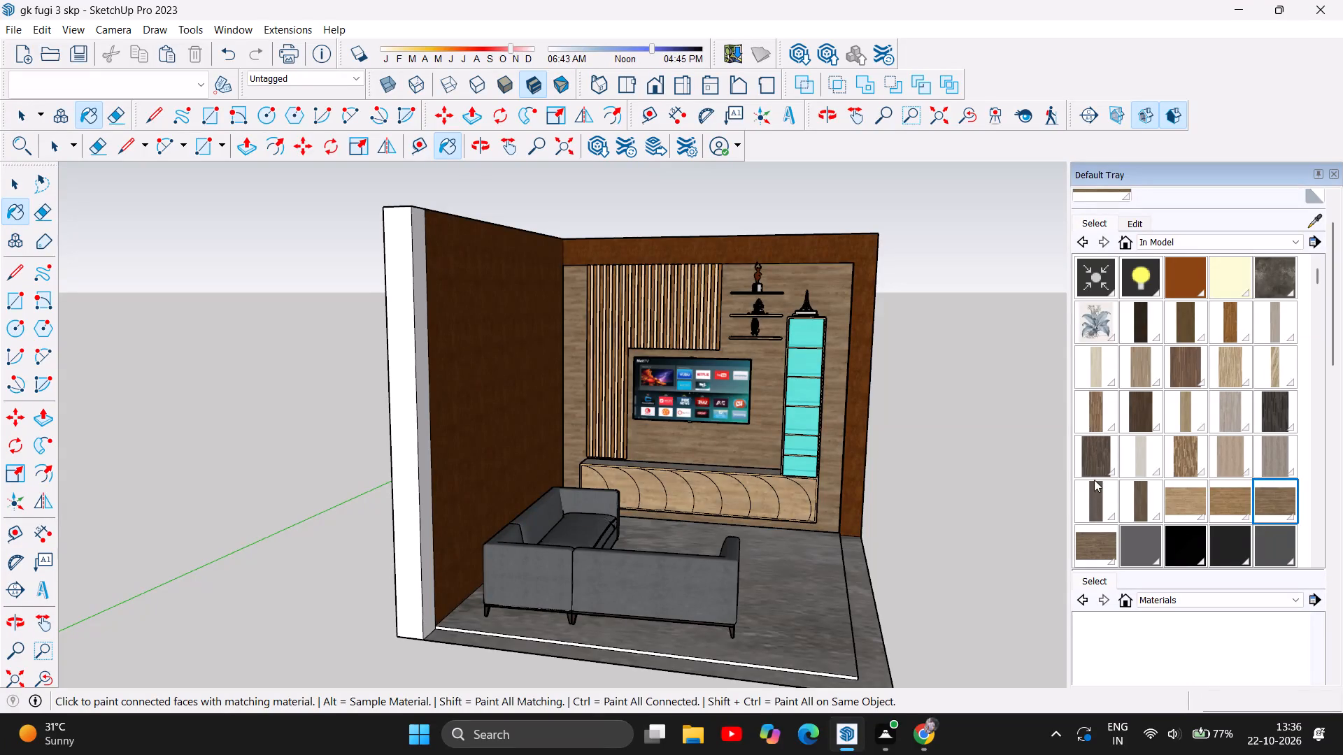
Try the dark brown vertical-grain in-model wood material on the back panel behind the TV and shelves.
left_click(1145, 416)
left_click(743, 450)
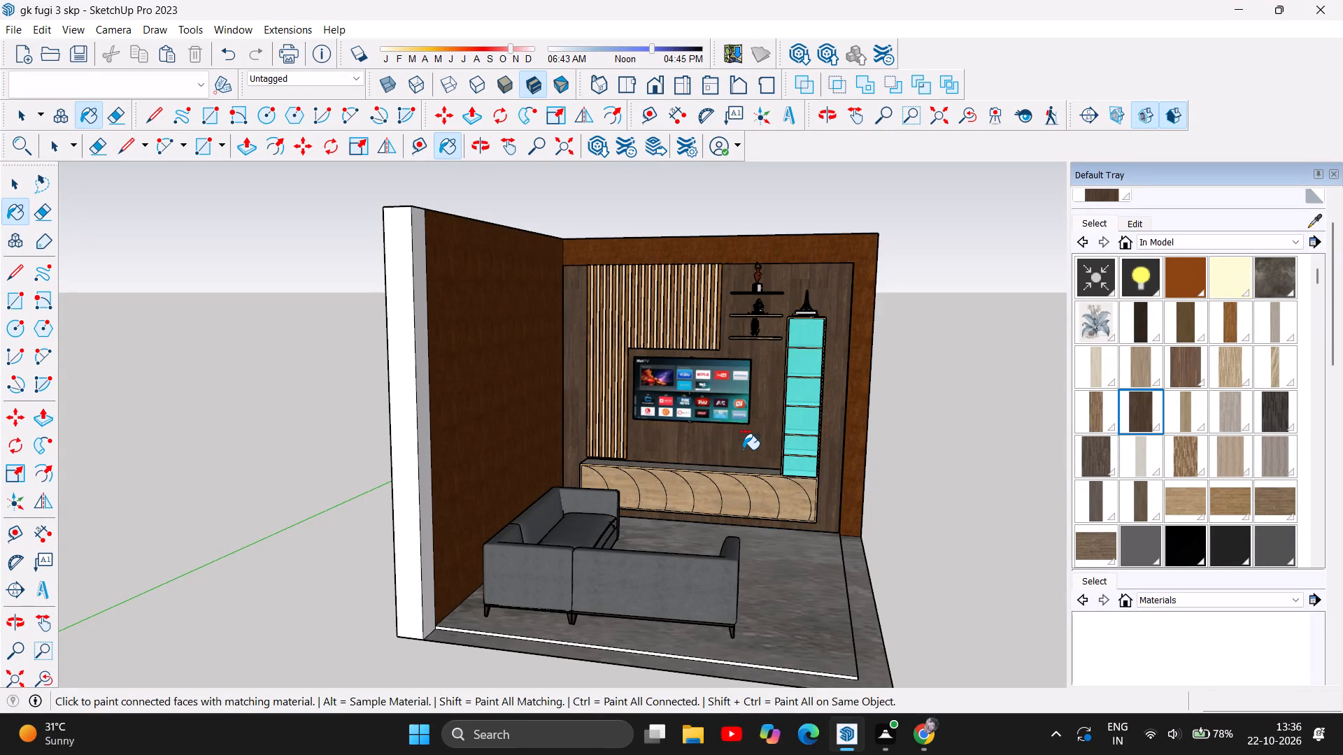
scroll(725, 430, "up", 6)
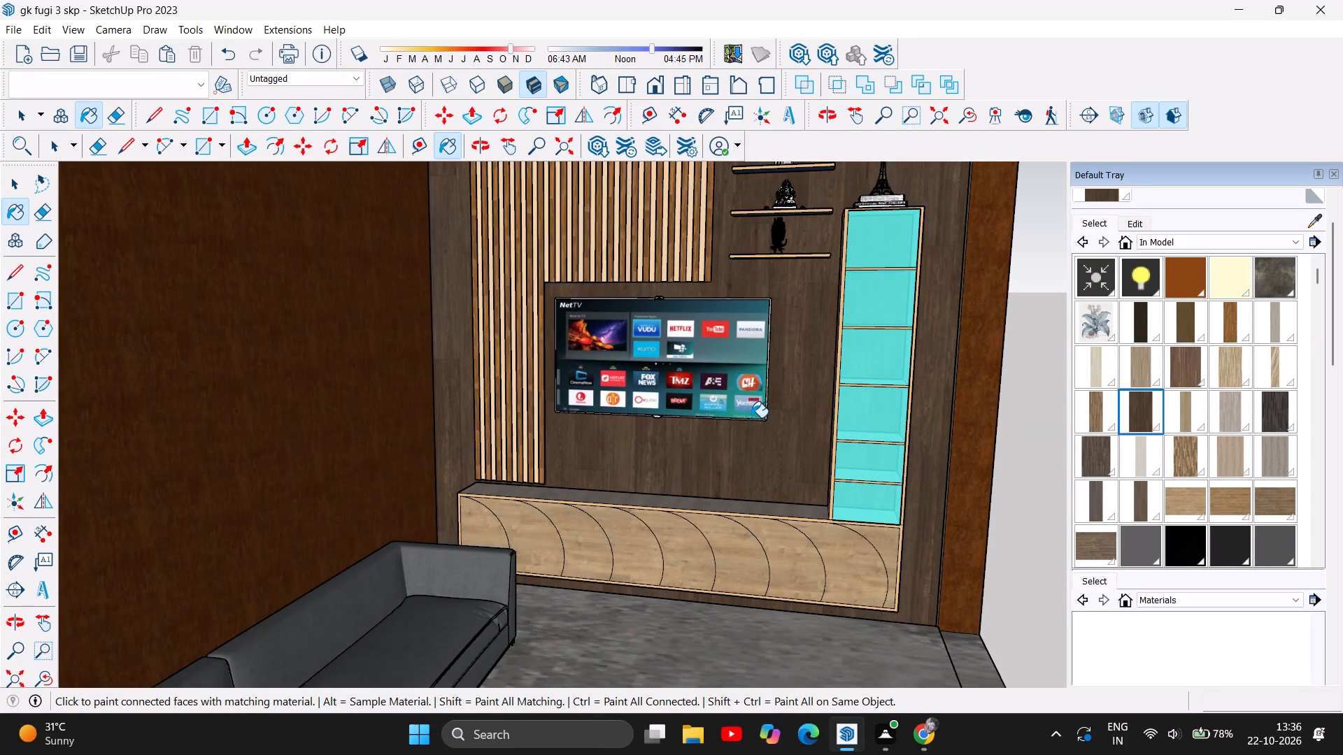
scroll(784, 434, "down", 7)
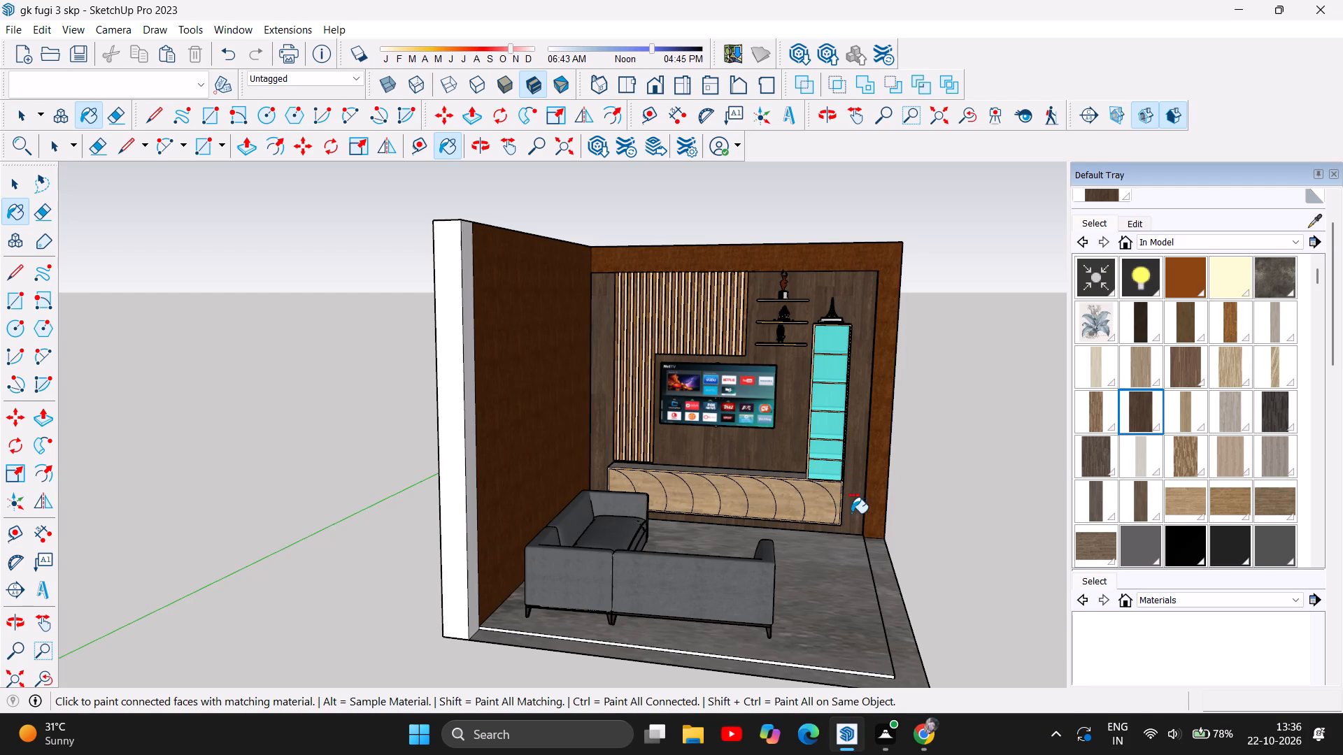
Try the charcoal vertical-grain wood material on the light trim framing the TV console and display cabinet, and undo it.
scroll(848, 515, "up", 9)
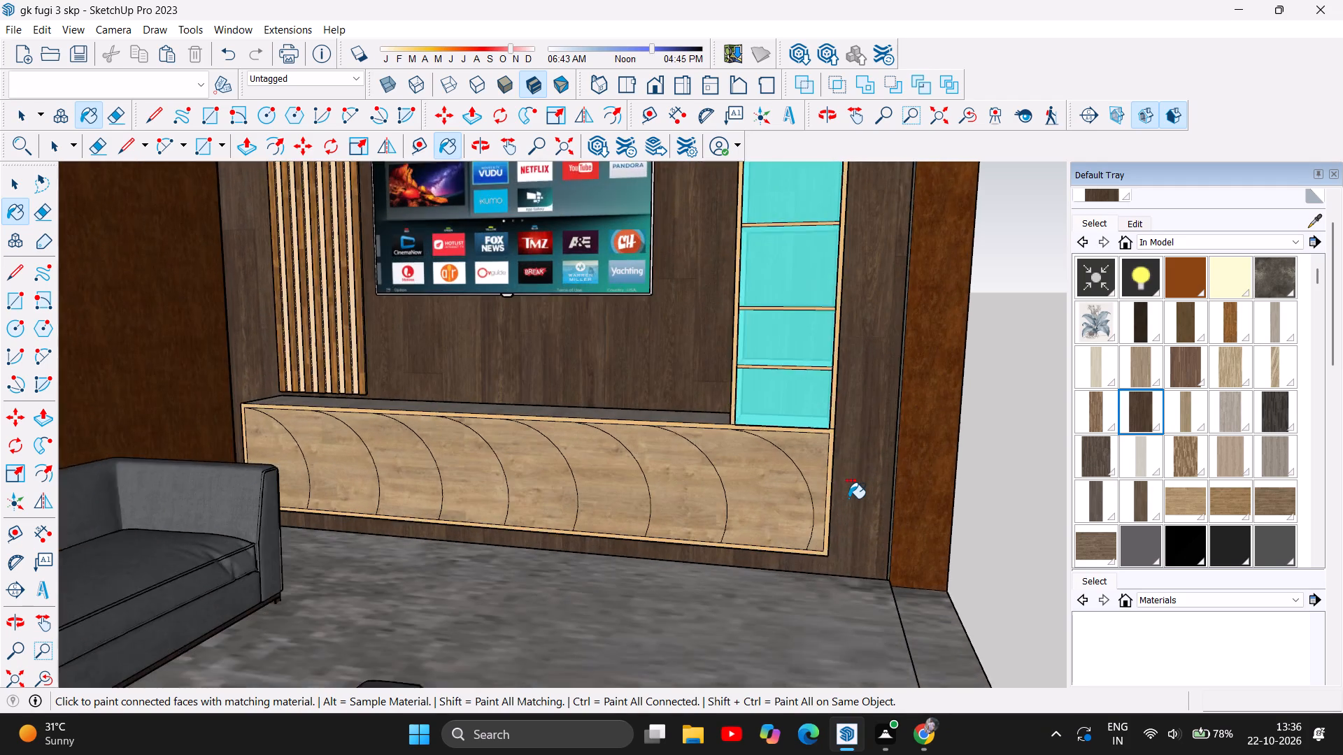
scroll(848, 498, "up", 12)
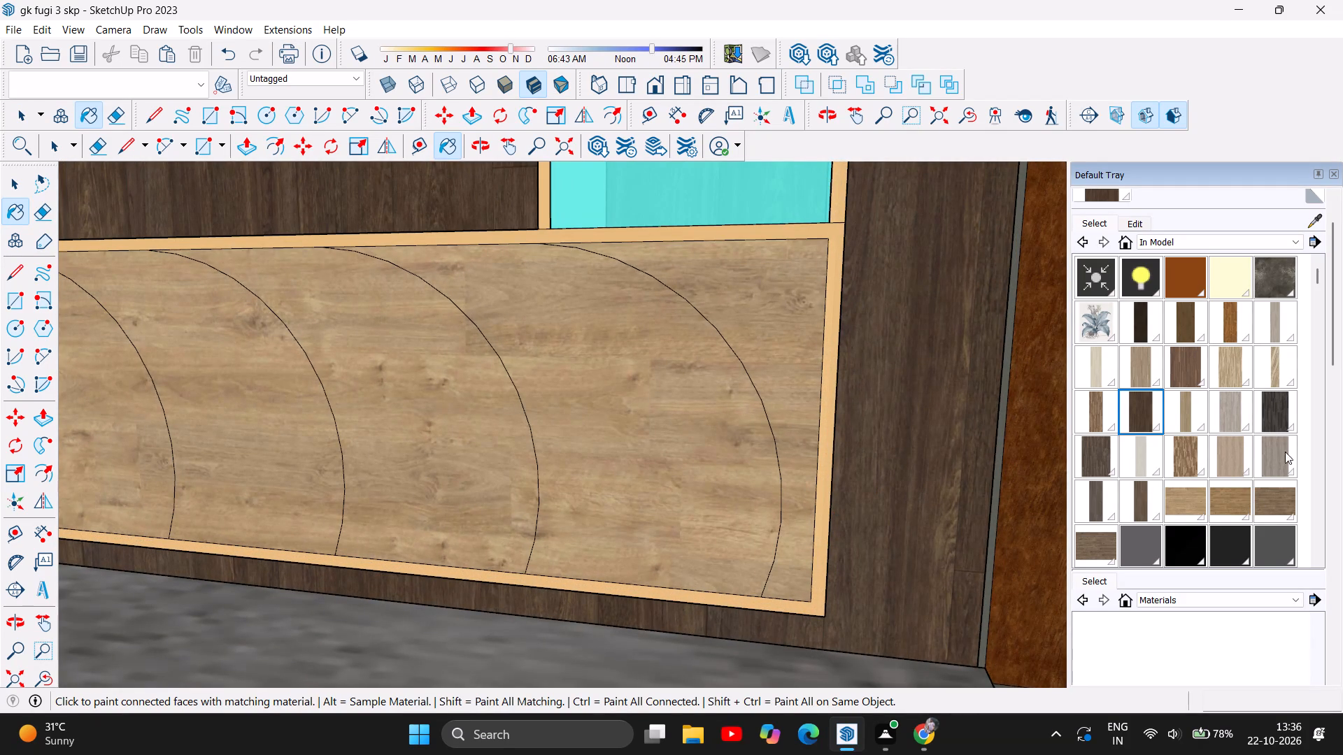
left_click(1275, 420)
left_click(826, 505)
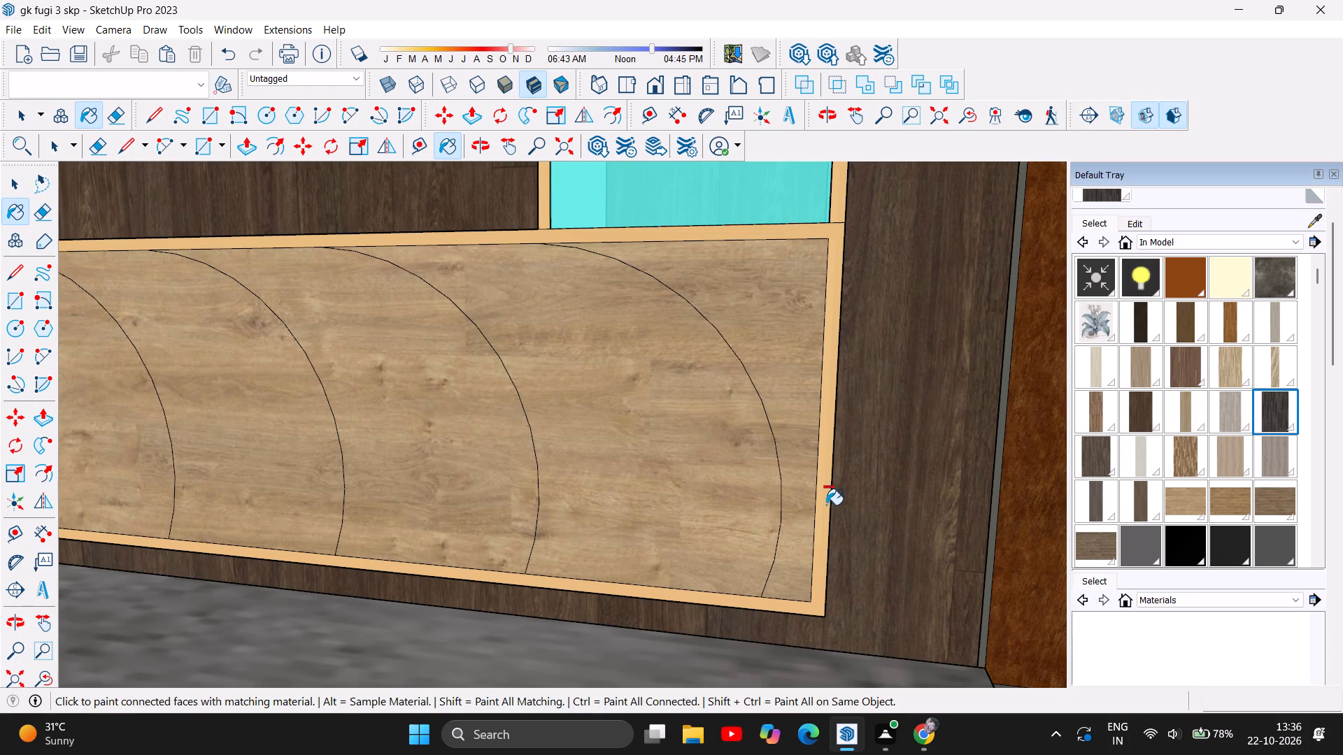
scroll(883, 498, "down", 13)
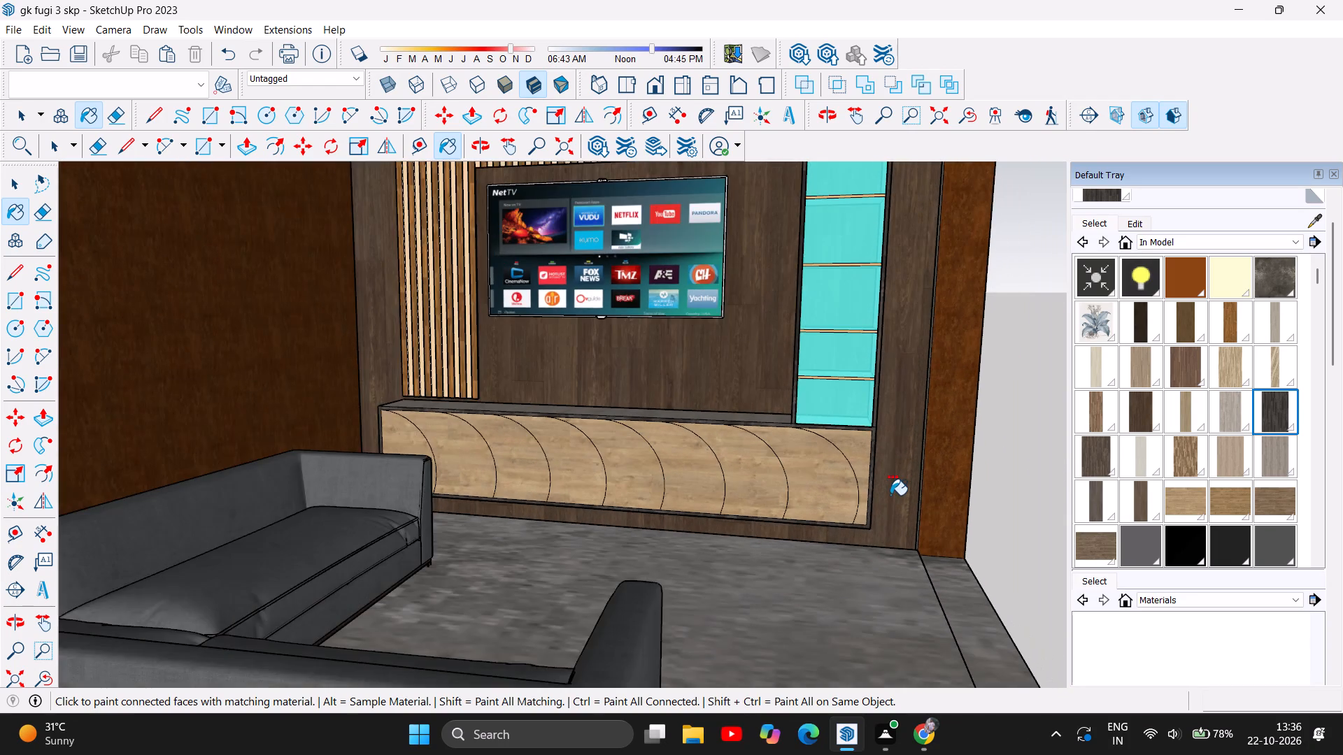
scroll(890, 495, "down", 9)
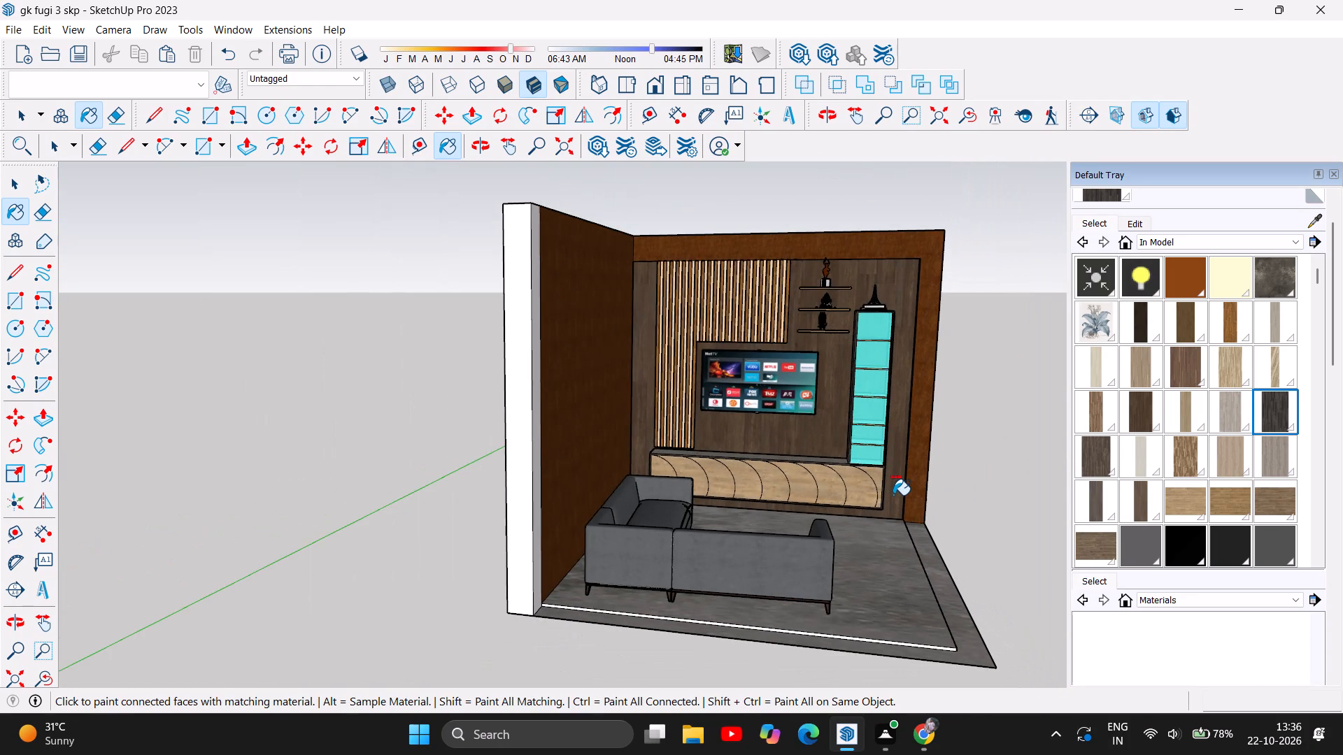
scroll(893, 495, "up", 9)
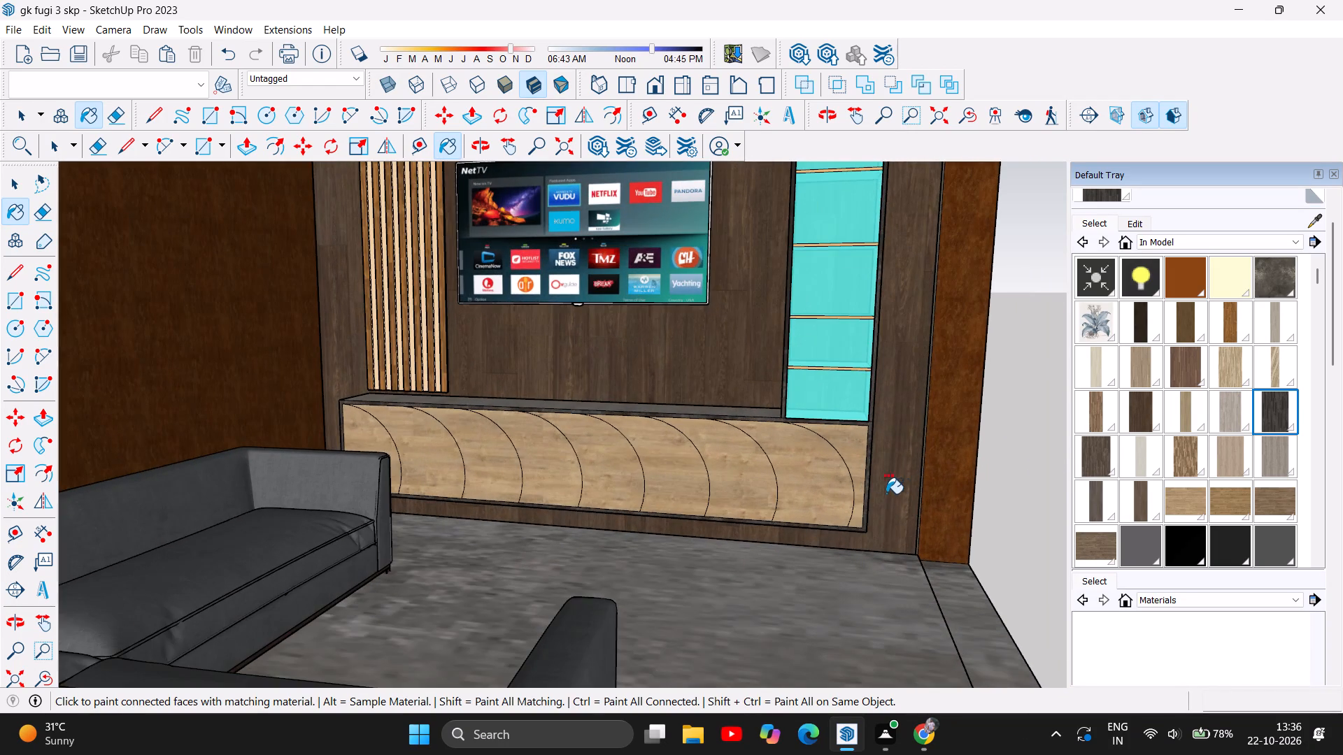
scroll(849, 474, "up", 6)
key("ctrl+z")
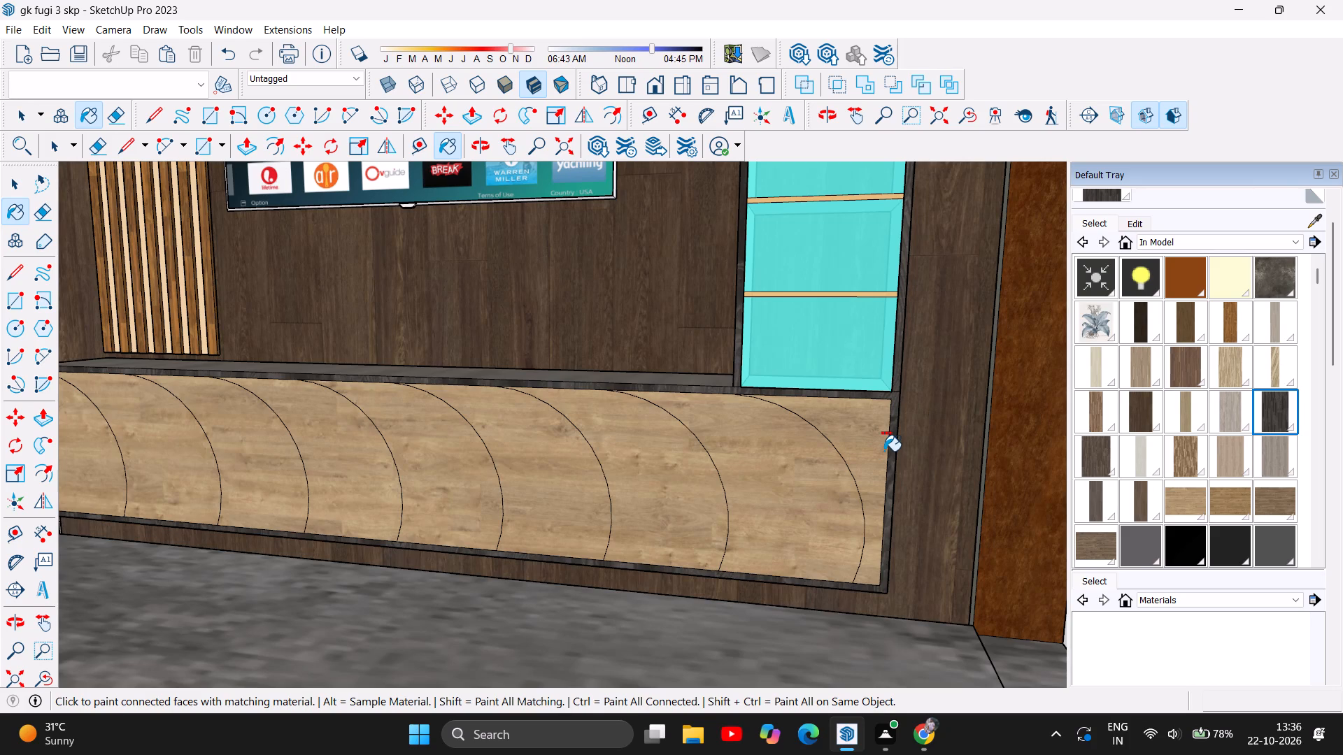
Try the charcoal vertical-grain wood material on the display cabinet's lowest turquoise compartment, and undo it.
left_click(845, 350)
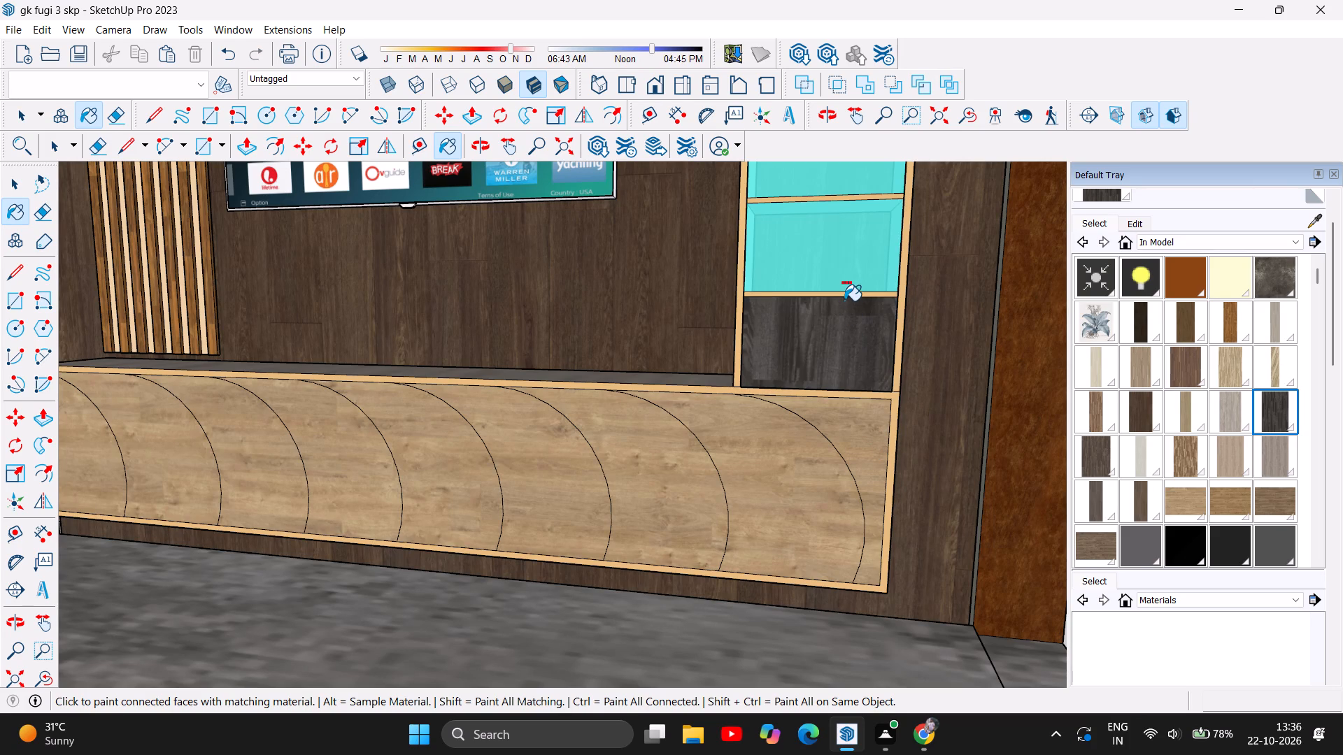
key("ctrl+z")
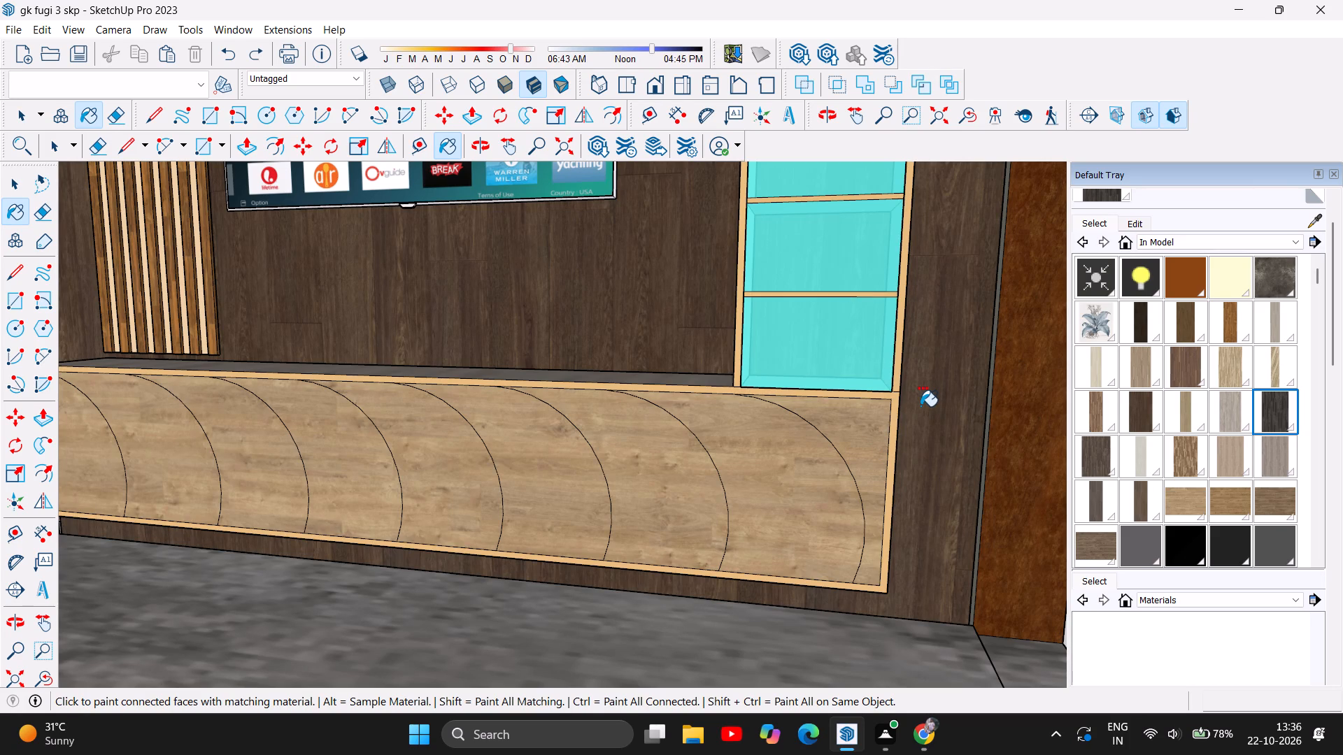
Examine how the dark brown back panel looks with the slats, shelves, display cabinet and light oak console front.
scroll(921, 406, "down", 16)
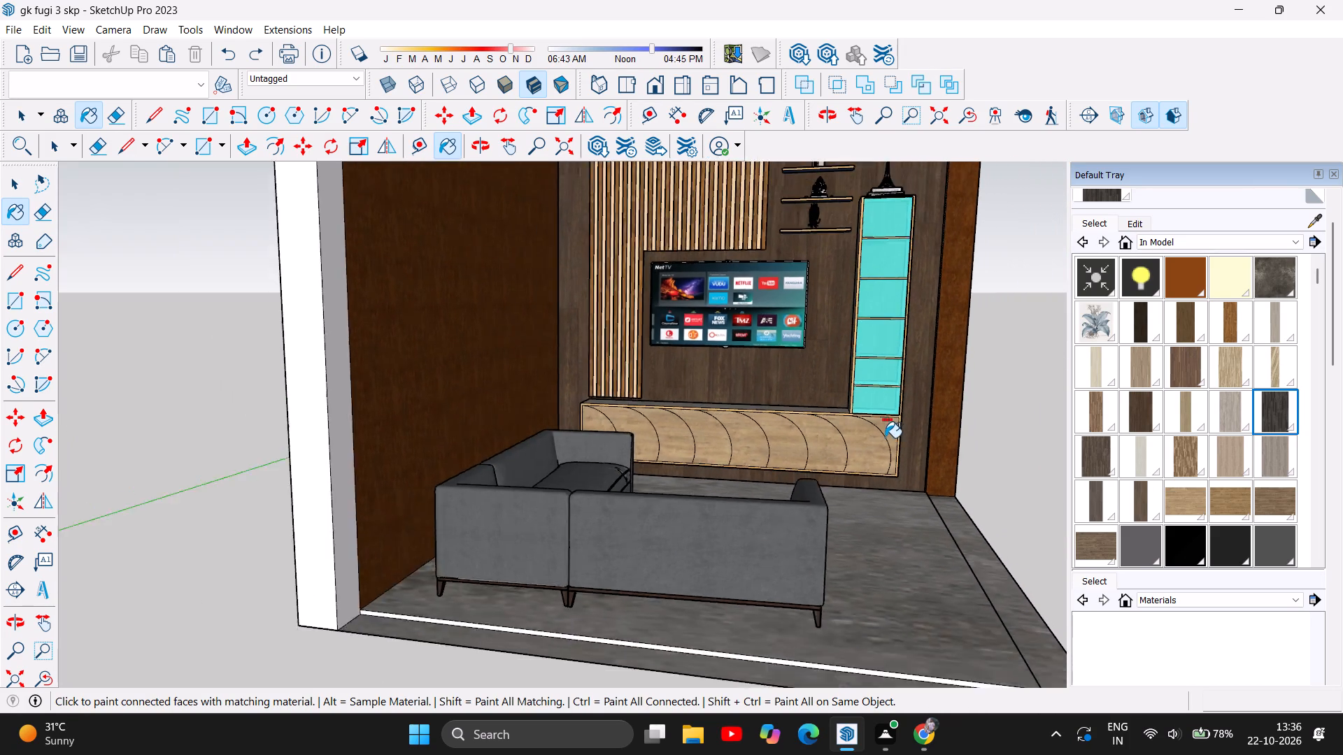
scroll(827, 195, "up", 5)
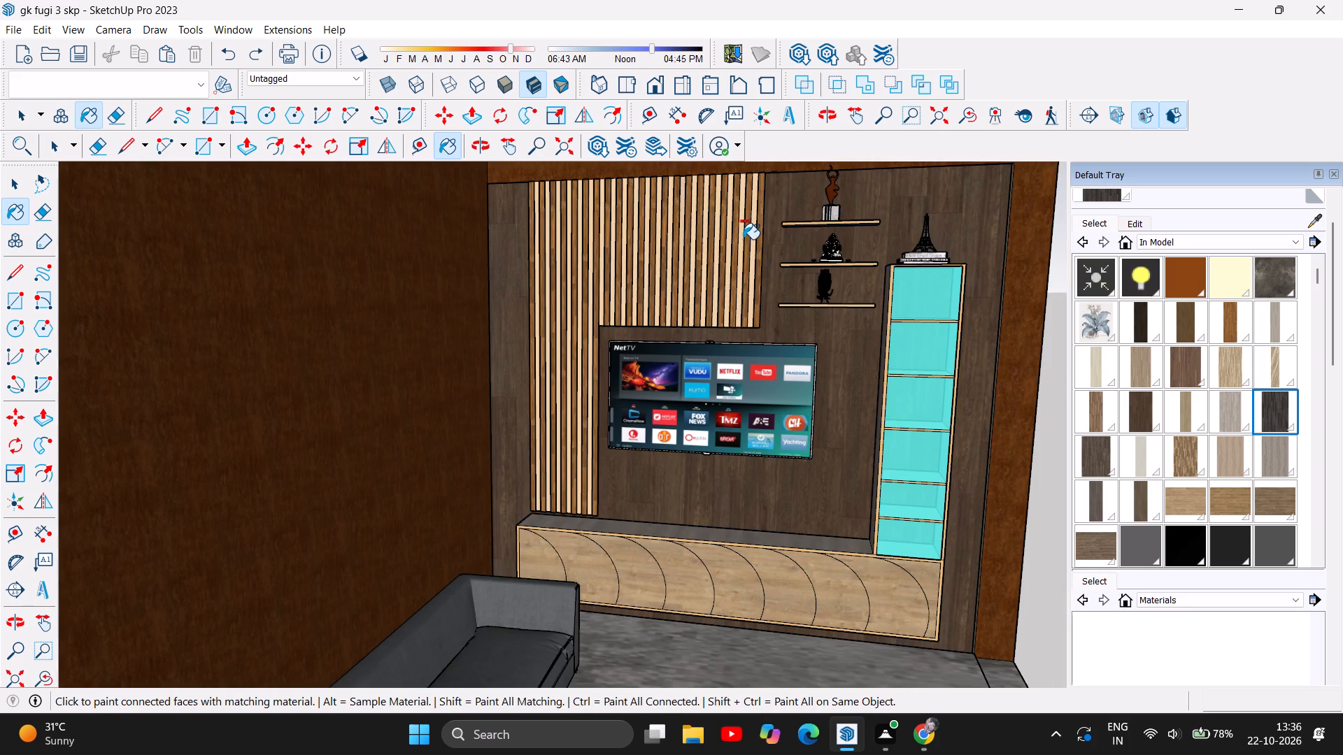
scroll(743, 239, "up", 6)
scroll(779, 377, "up", 4)
scroll(745, 340, "down", 3)
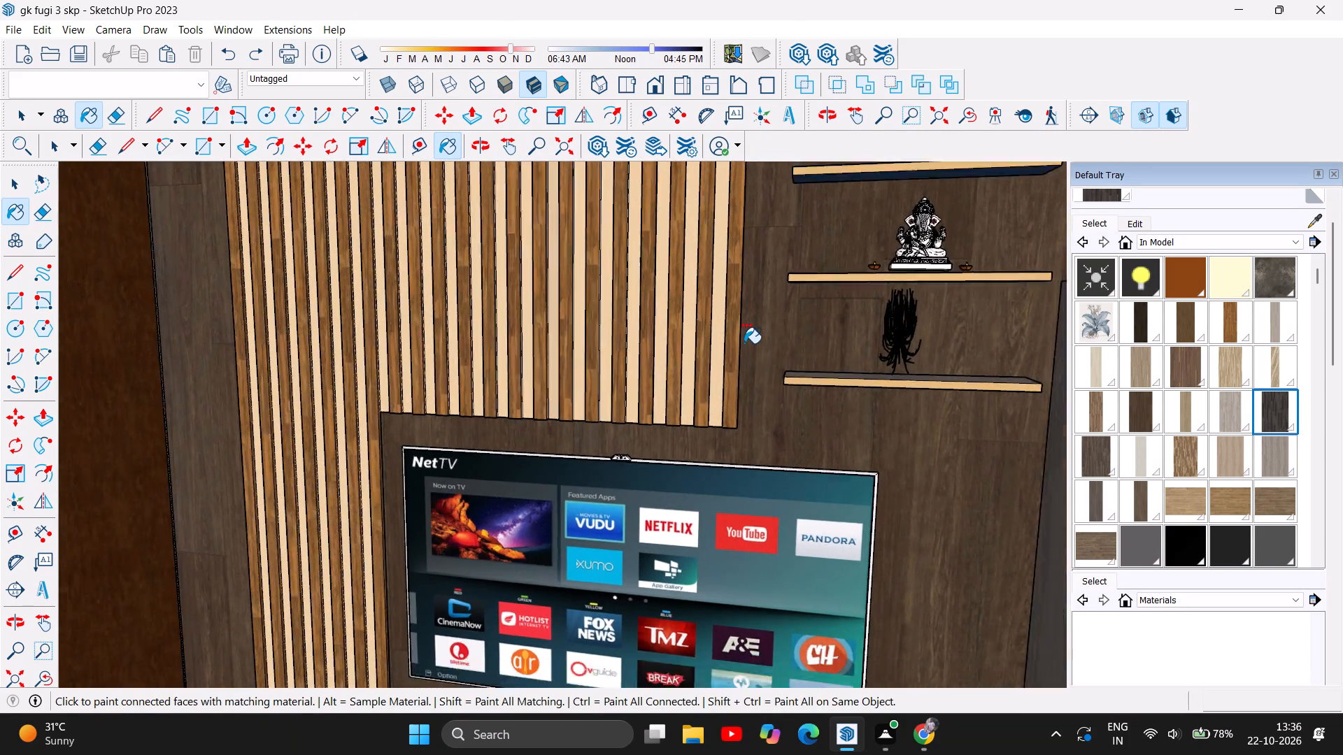
scroll(744, 343, "down", 11)
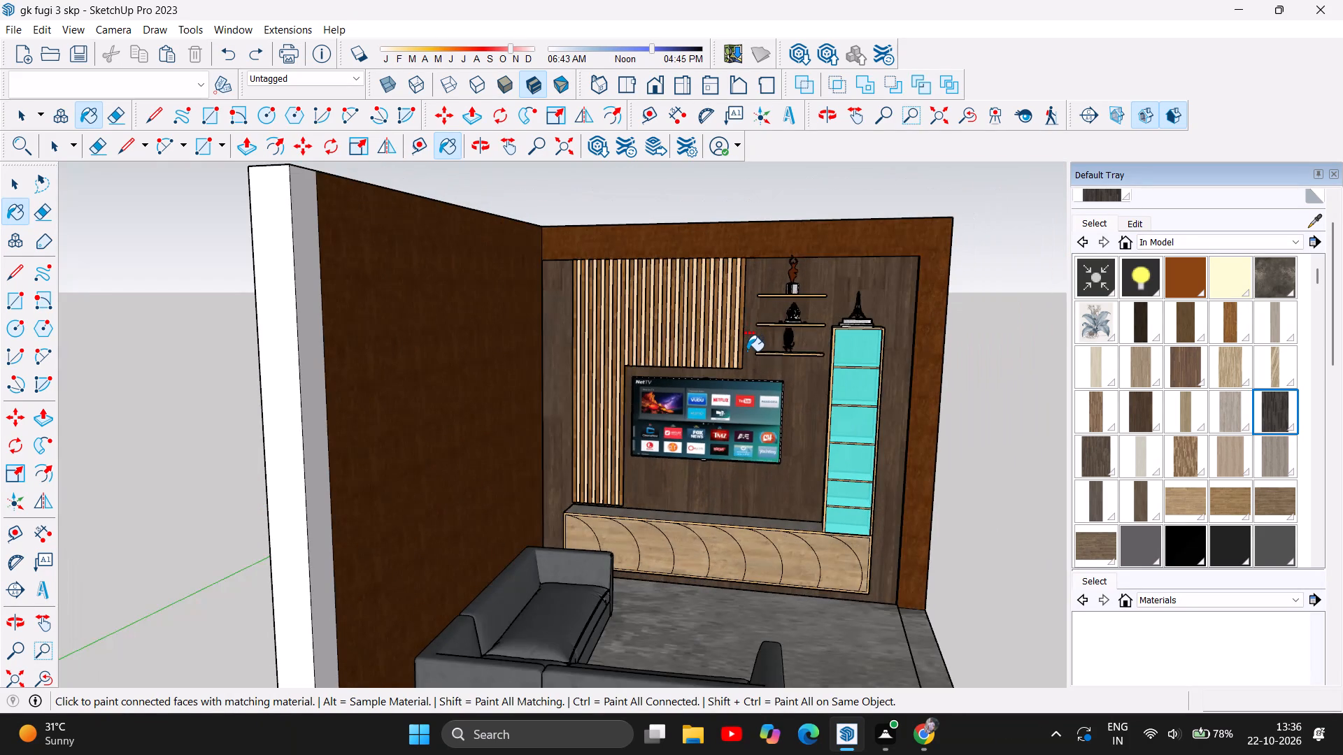
scroll(743, 354, "down", 1)
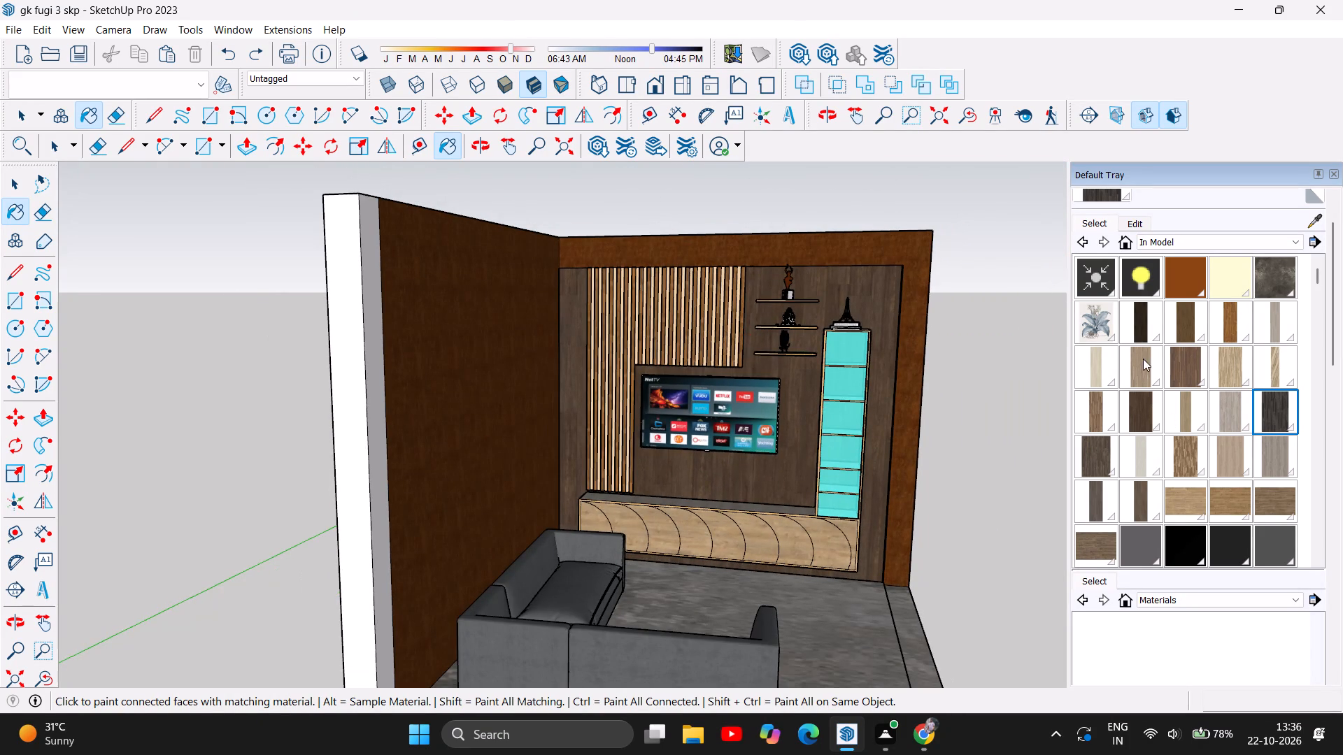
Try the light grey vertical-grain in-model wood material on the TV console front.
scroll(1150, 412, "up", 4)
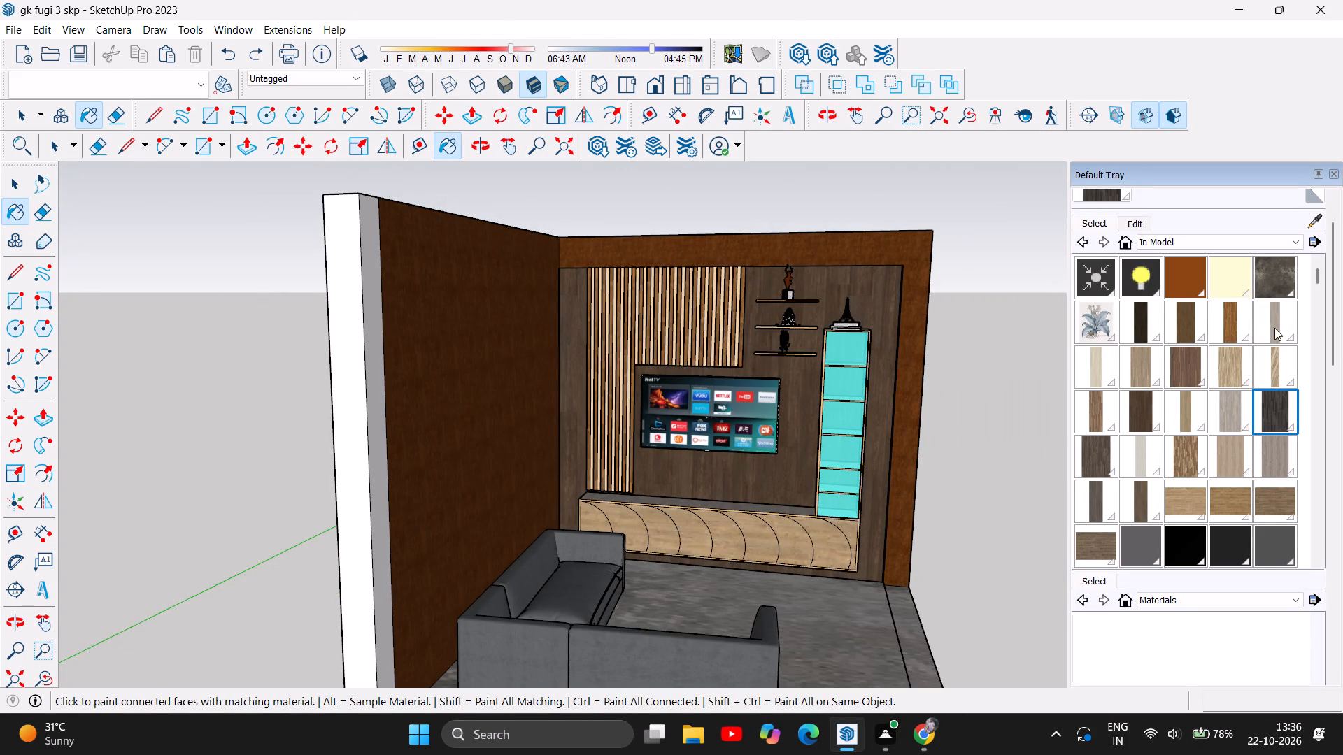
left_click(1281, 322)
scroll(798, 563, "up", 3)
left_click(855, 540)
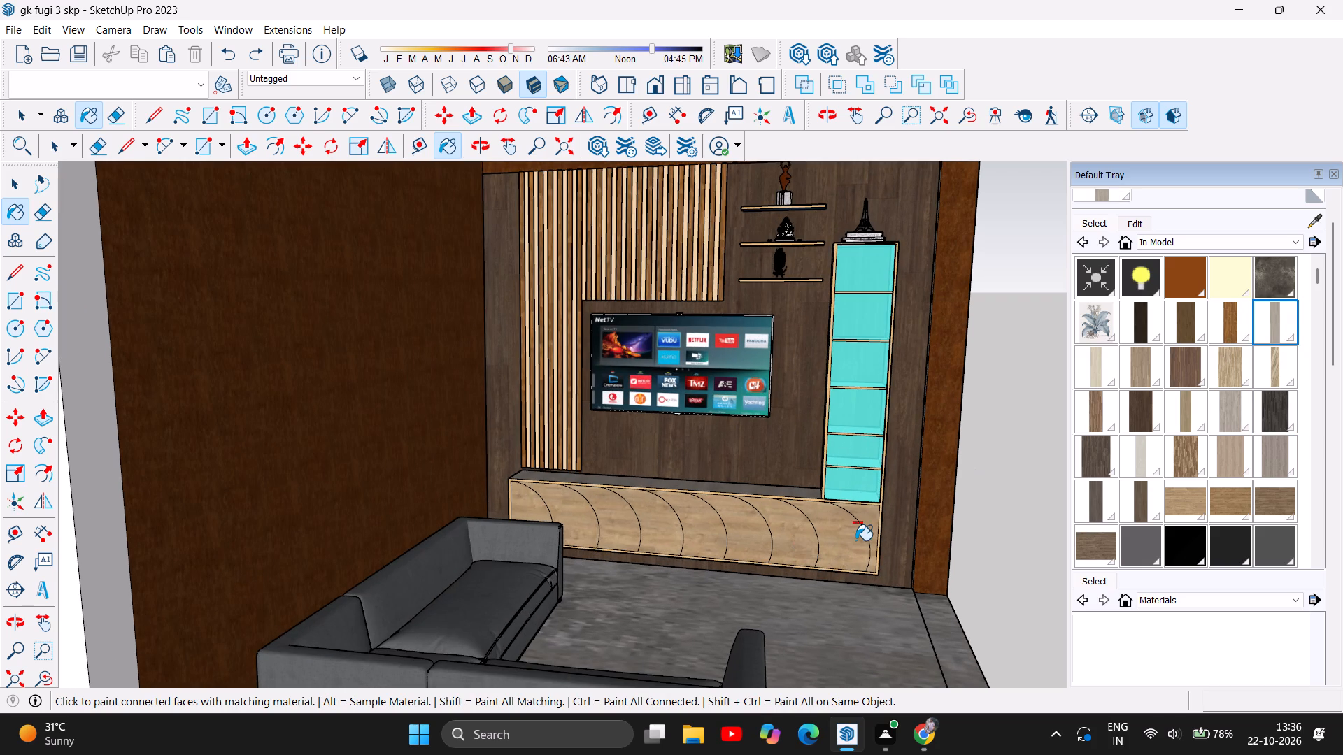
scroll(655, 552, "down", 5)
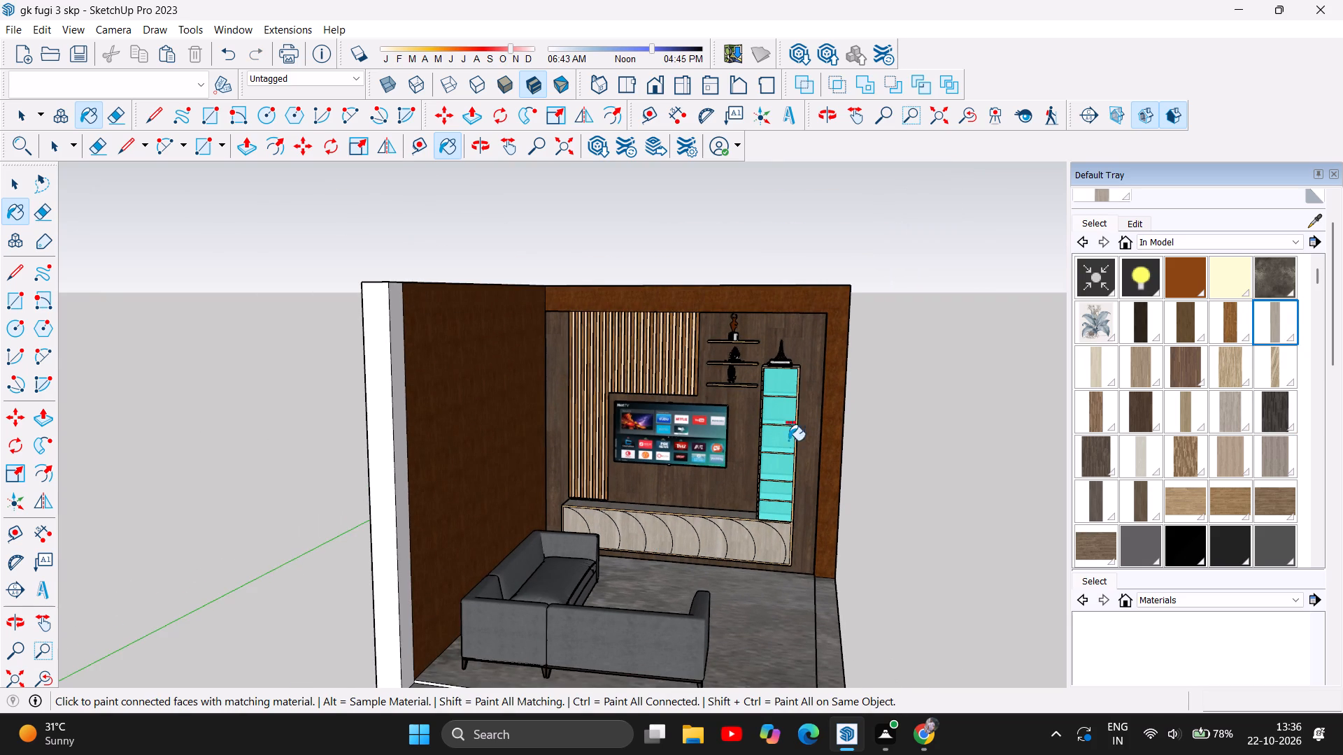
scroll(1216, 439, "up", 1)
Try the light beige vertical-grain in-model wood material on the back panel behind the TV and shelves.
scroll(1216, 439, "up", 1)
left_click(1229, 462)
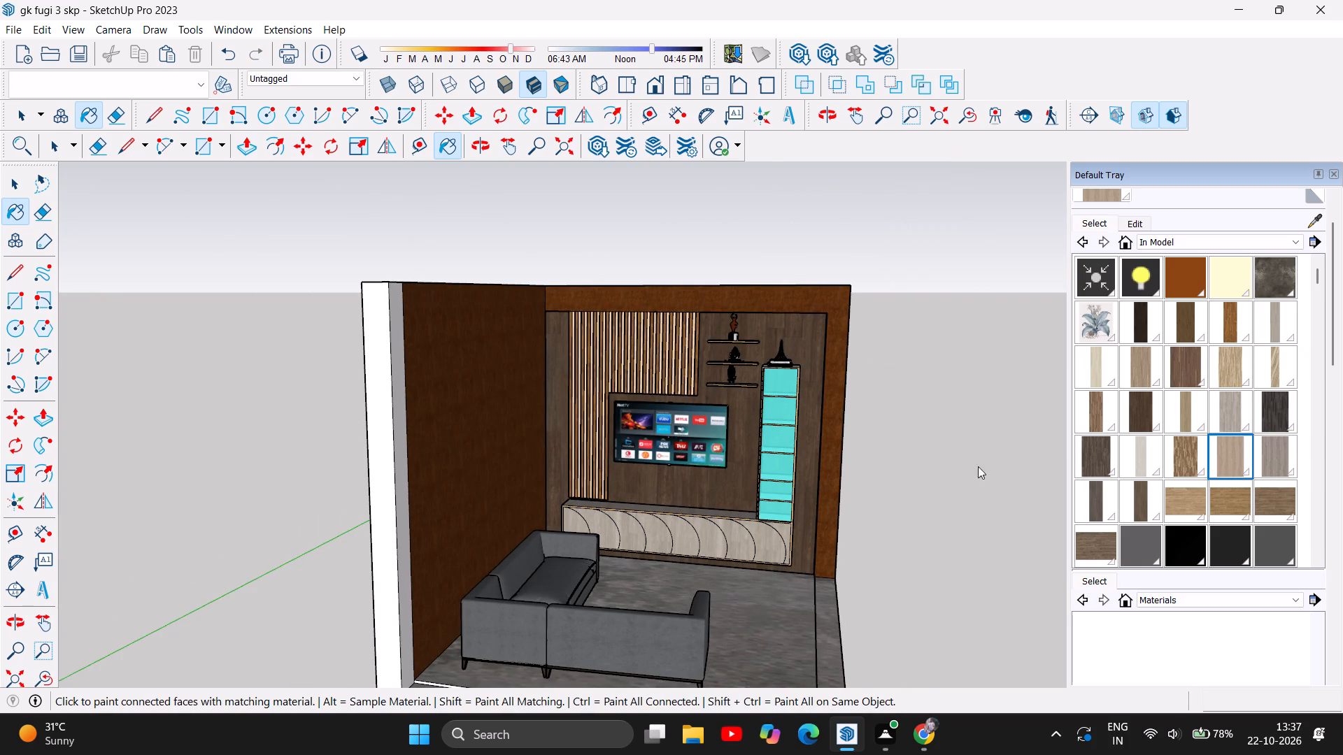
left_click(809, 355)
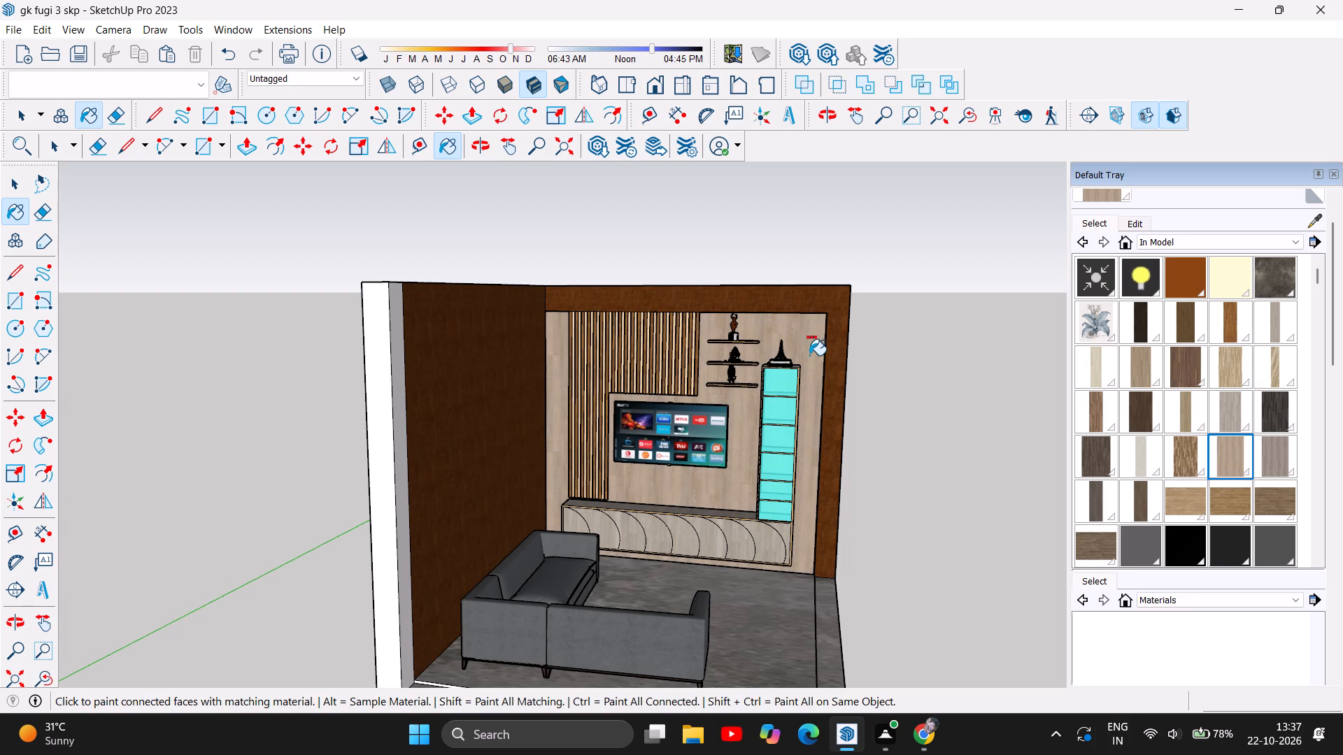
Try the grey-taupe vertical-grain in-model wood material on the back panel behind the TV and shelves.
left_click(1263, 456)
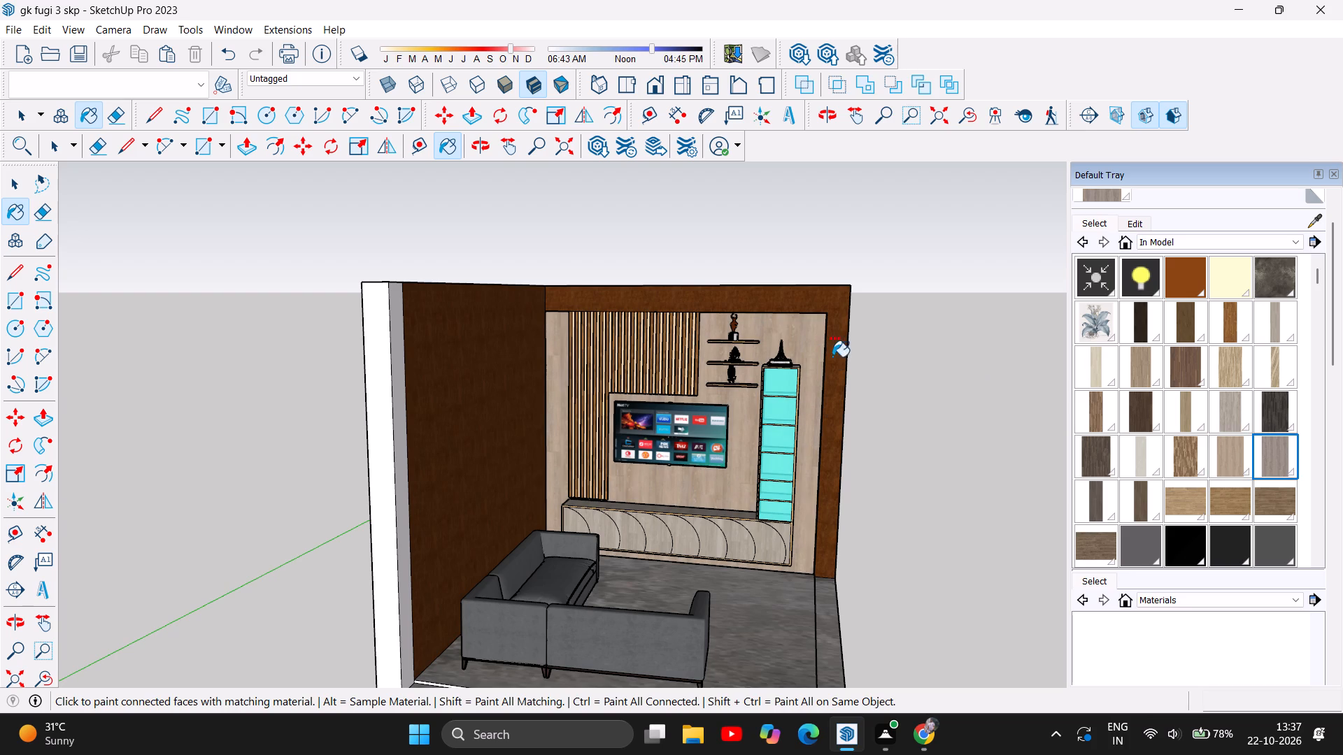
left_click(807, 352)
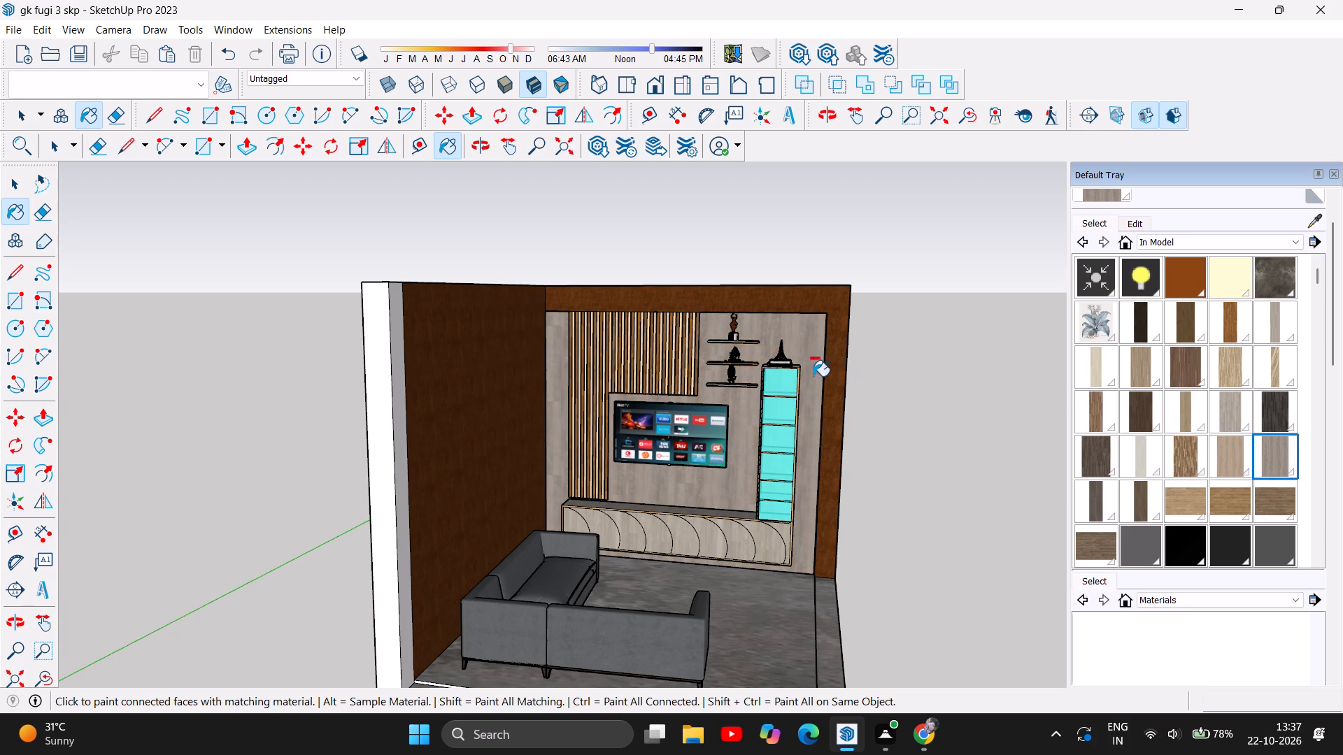
Paint the back panel behind the TV and shelves with the dark grey-brown vertical-grain wood material.
left_click(1088, 454)
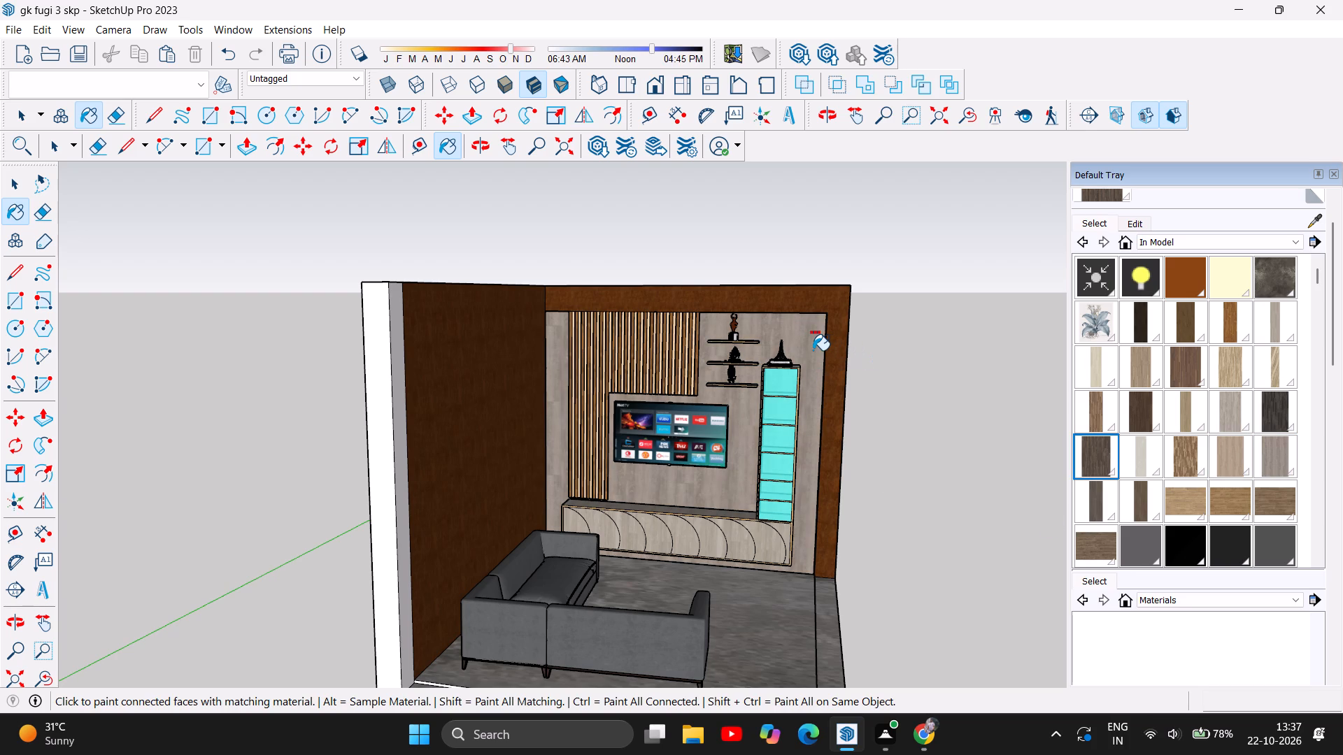
left_click(813, 350)
Examine the dark grey-brown back panel against the slats, TV, display cabinet and light grey console front.
scroll(967, 429, "down", 2)
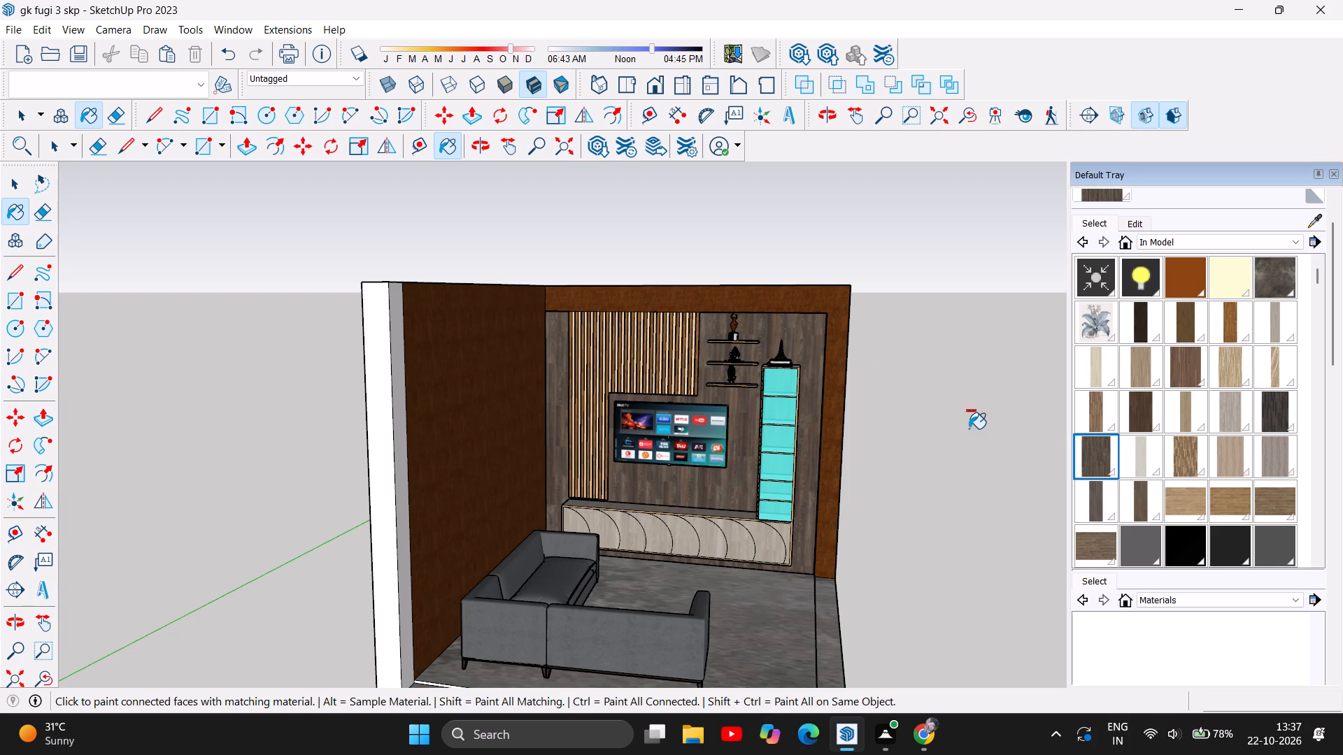
scroll(969, 429, "down", 3)
scroll(754, 628, "up", 7)
scroll(736, 247, "up", 8)
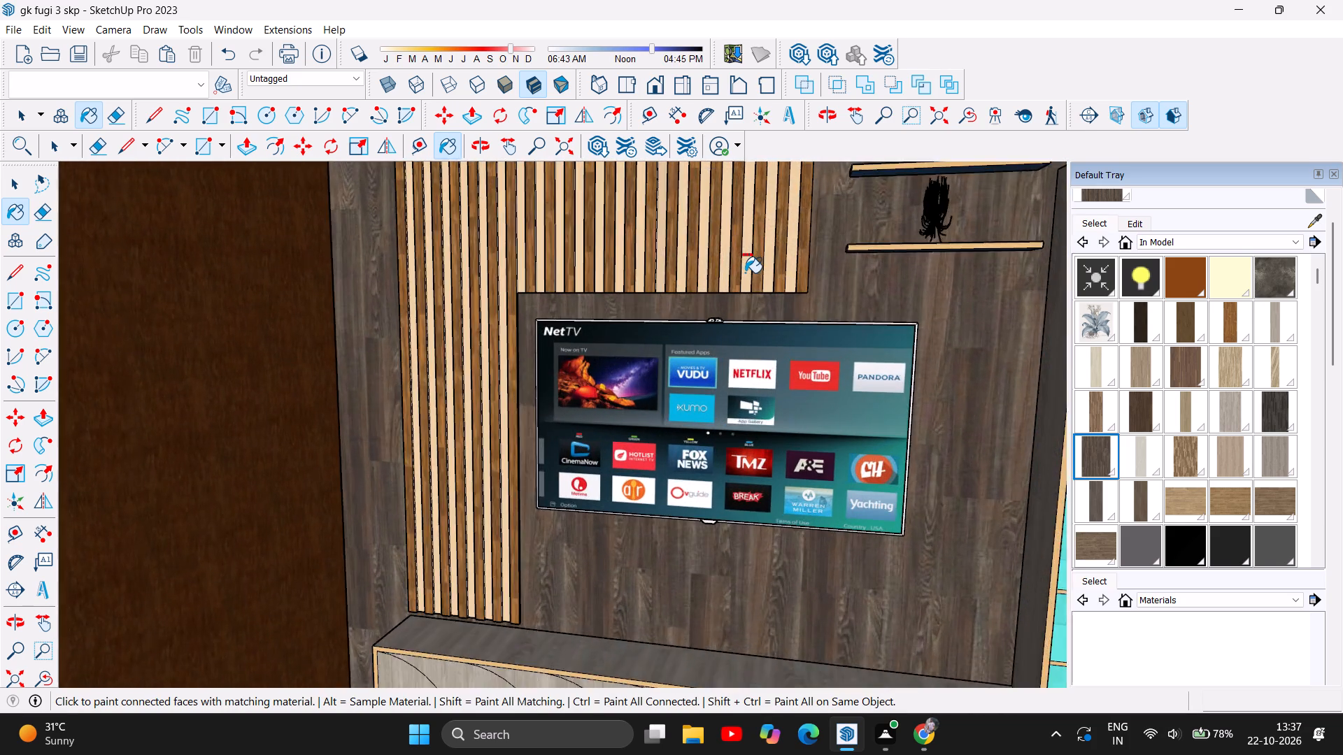
scroll(745, 273, "up", 3)
scroll(745, 273, "down", 6)
scroll(783, 344, "down", 5)
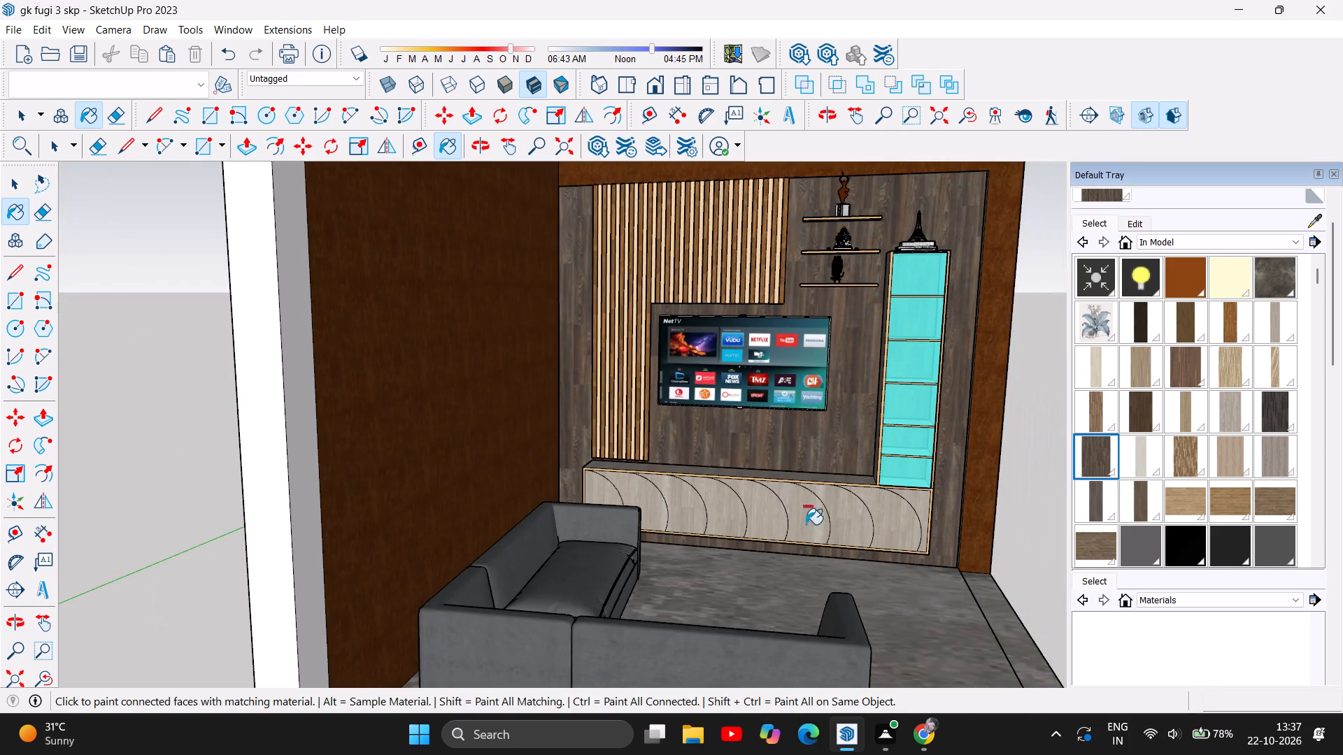
scroll(699, 389, "down", 2)
scroll(690, 540, "up", 13)
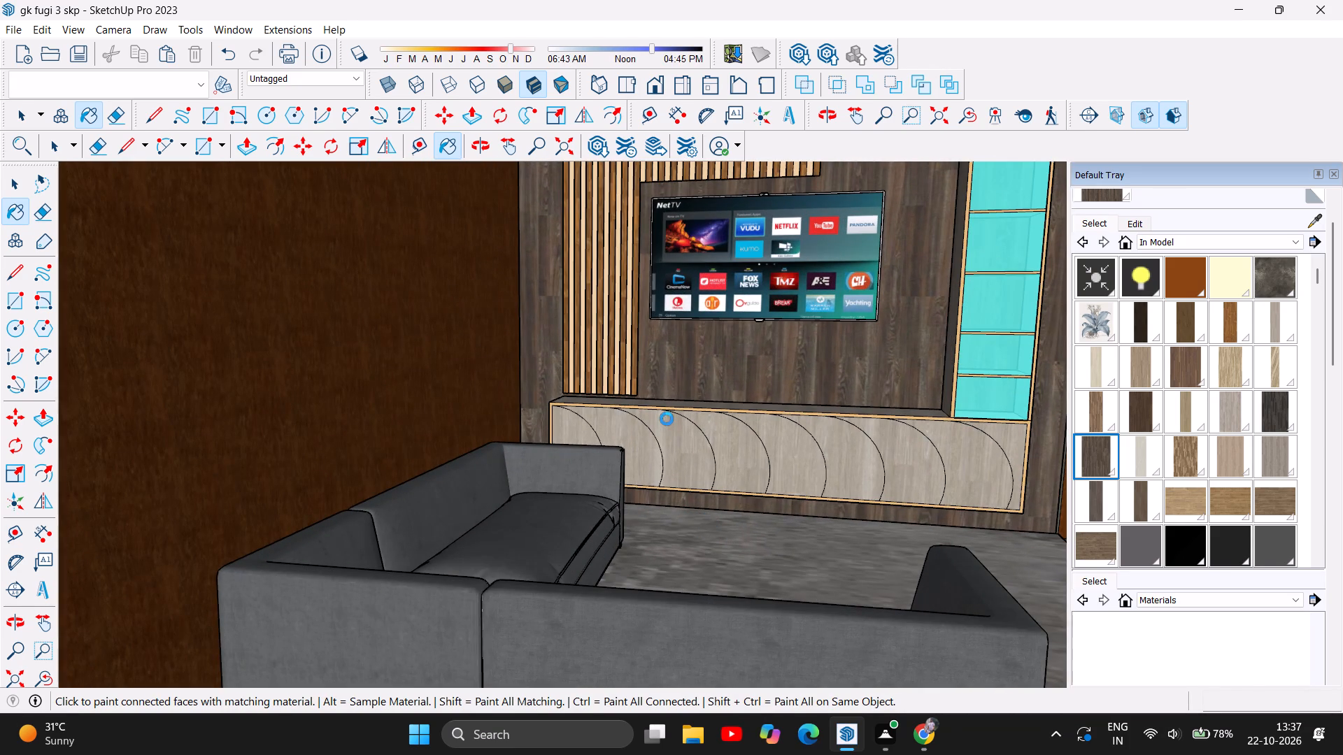
scroll(646, 477, "up", 1)
scroll(553, 484, "down", 4)
scroll(627, 498, "down", 4)
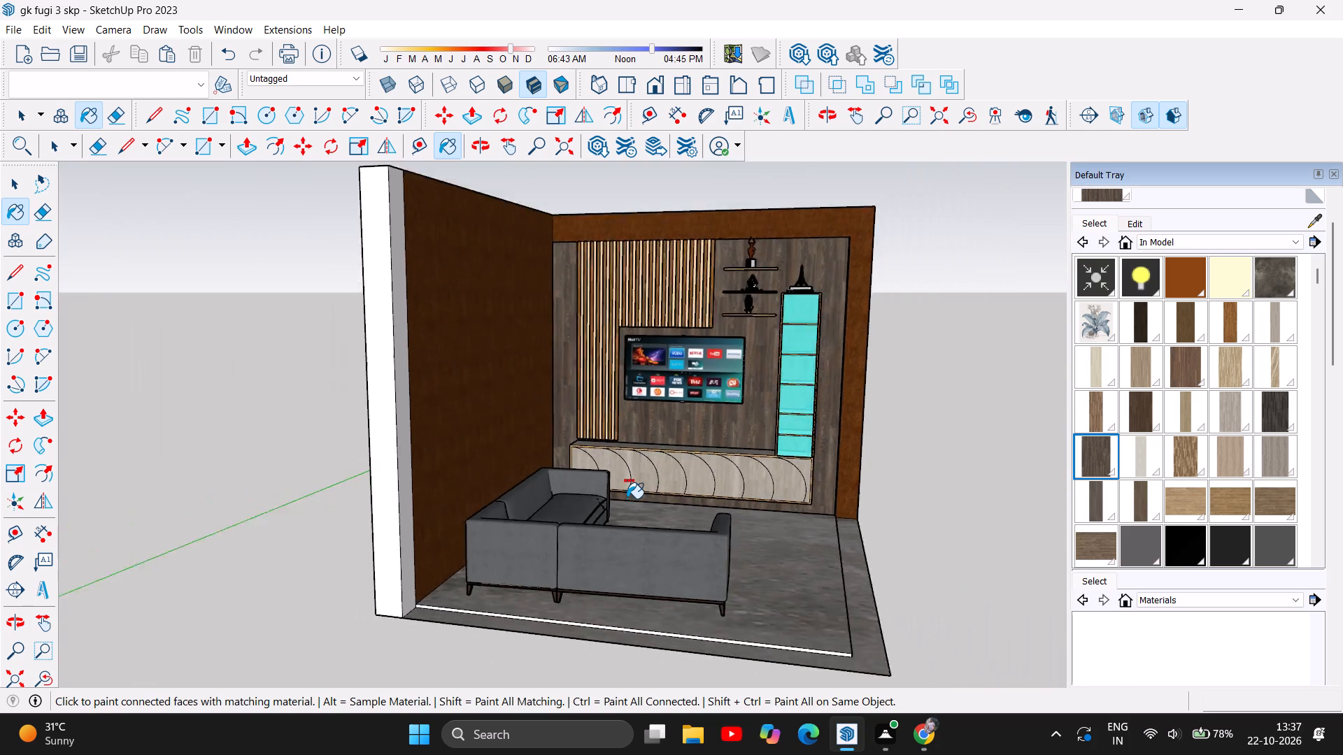
scroll(627, 498, "down", 2)
Paint the TV console front with the same dark grey-brown vertical-grain wood material as the back panel.
scroll(627, 498, "up", 7)
scroll(665, 443, "up", 6)
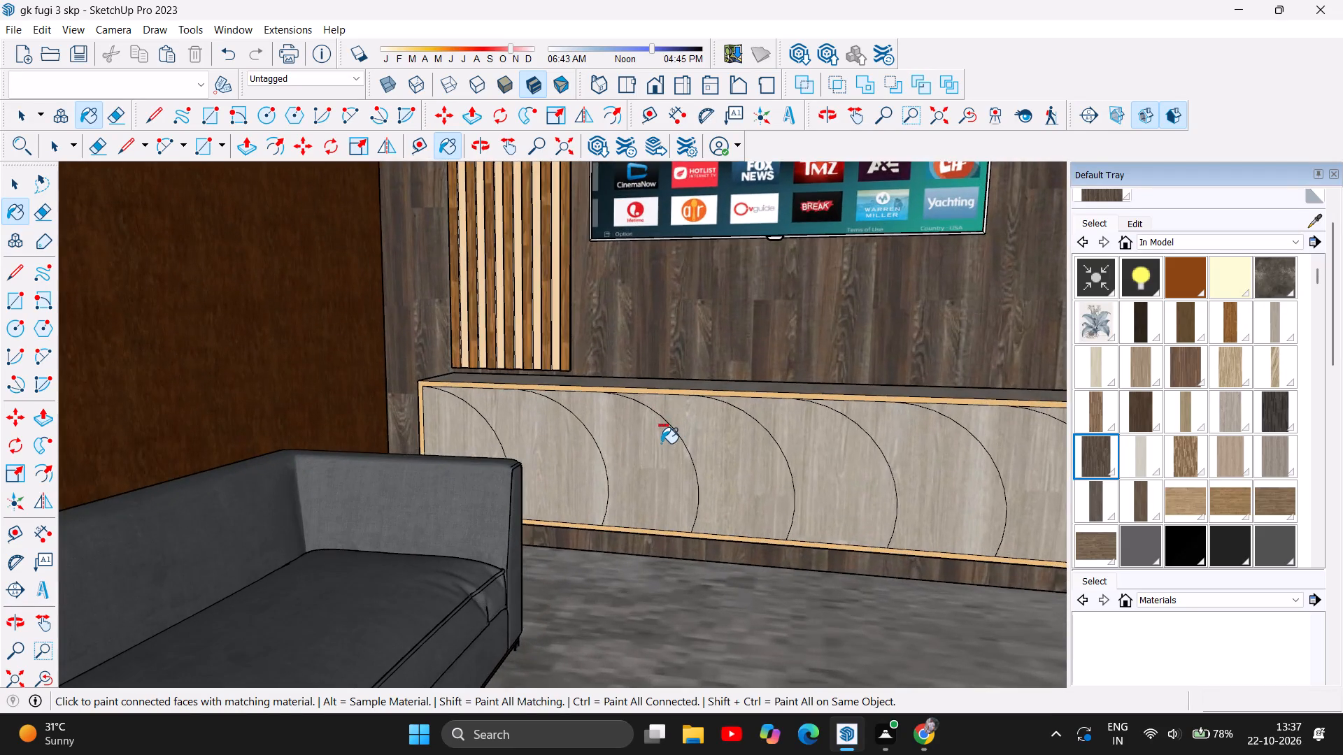
scroll(533, 461, "up", 4)
left_click(457, 426)
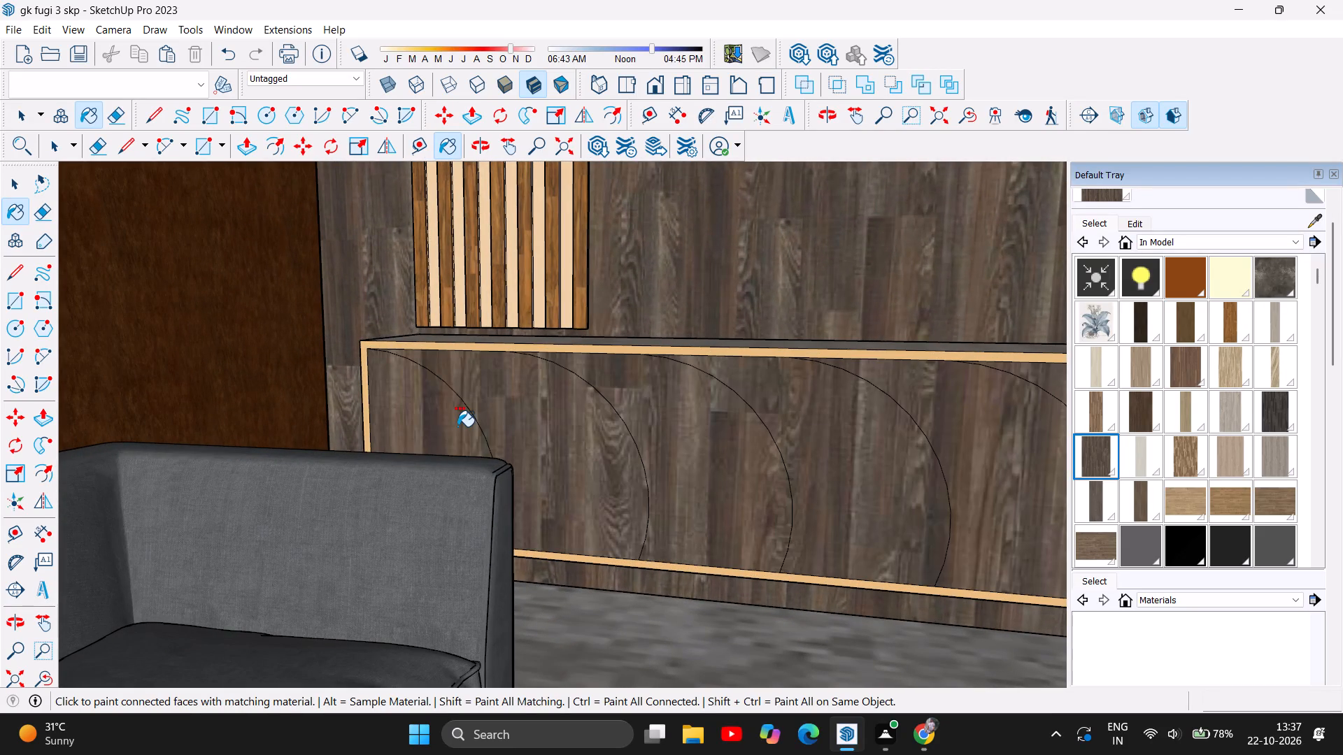
scroll(532, 415, "down", 18)
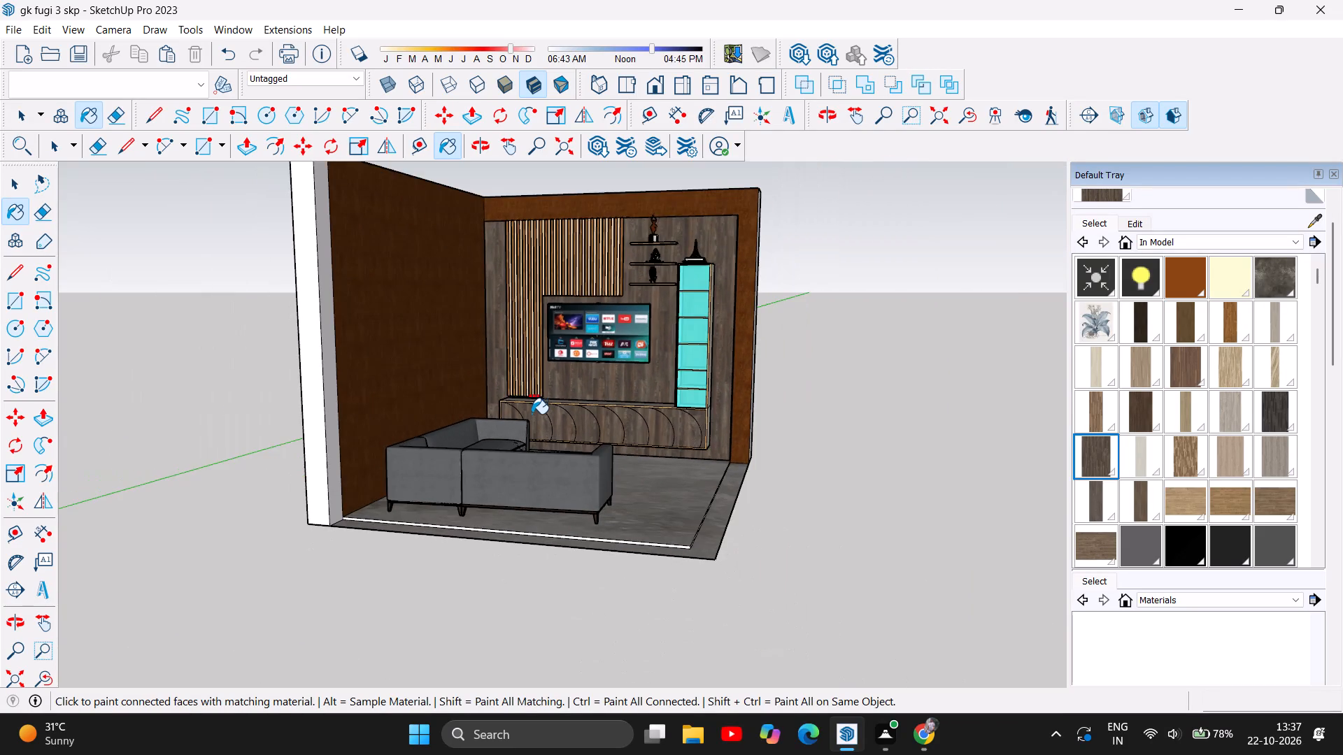
Paint the TV console front with the pale cream vertical-grain in-model wood material.
scroll(542, 431, "up", 5)
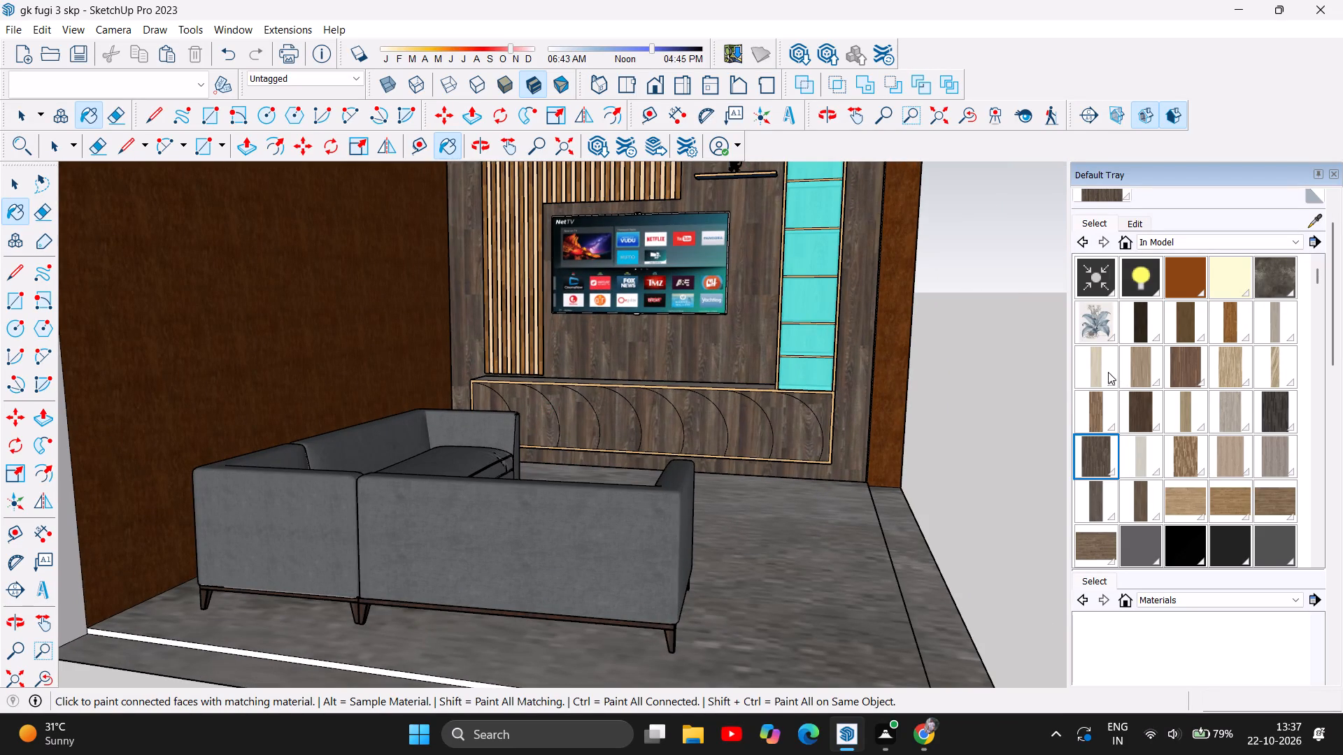
left_click(1089, 371)
left_click(798, 430)
scroll(810, 479, "down", 2)
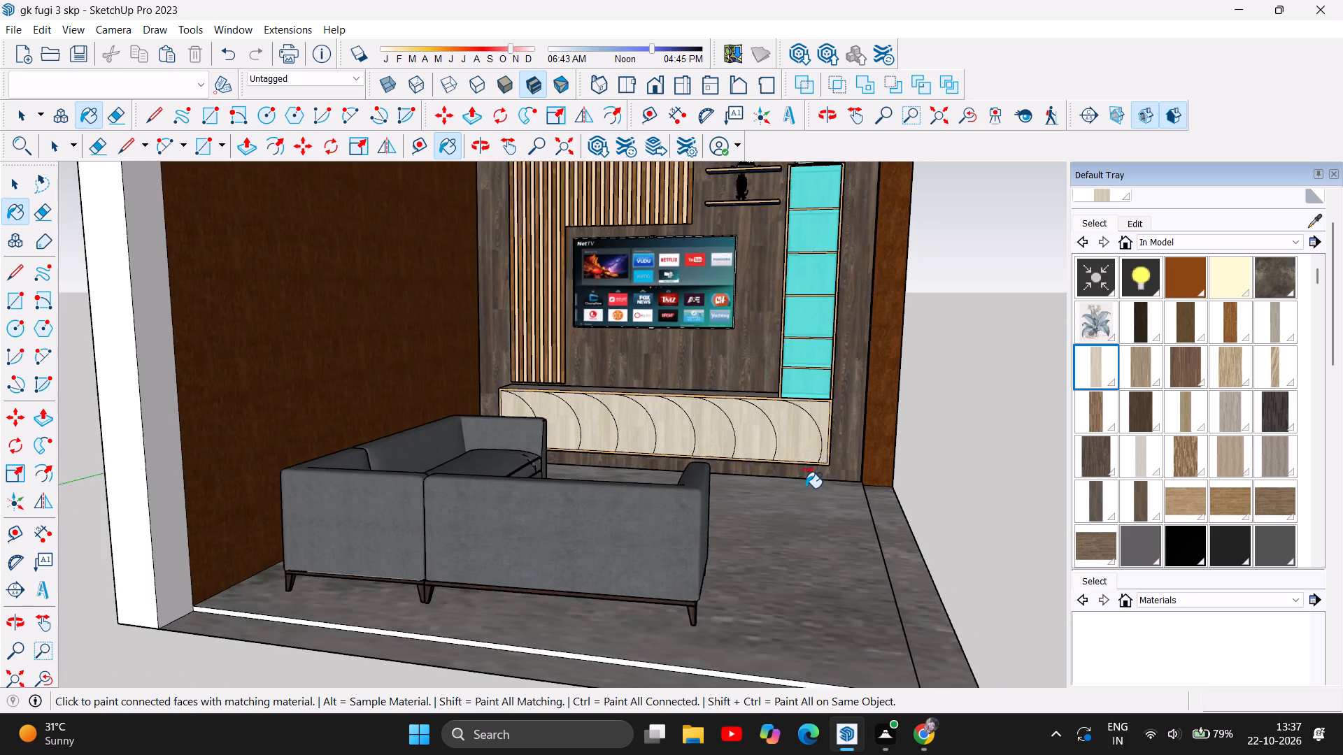
scroll(805, 488, "down", 4)
Paint the light strips between the brown slats in the tall section beside the TV with the pale cream wood material.
scroll(737, 372, "up", 4)
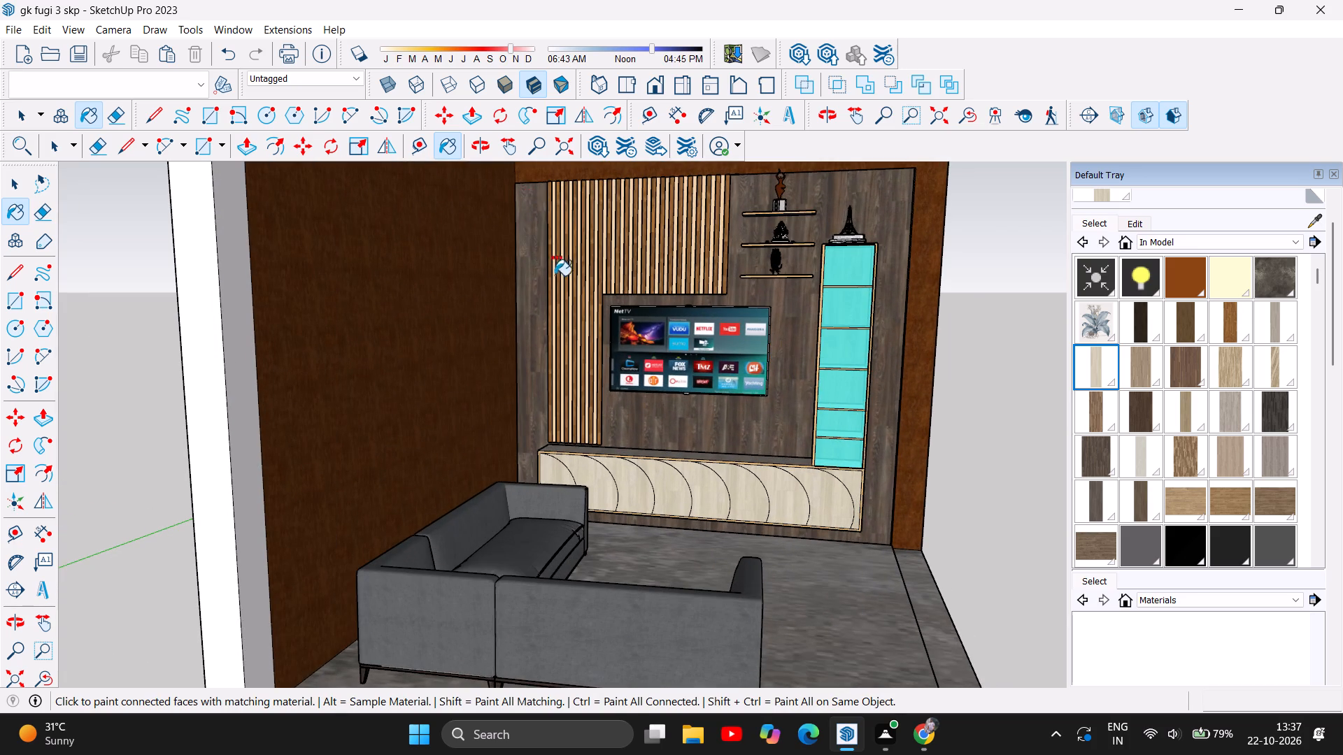
scroll(583, 282, "up", 6)
scroll(504, 332, "up", 12)
left_click(564, 326)
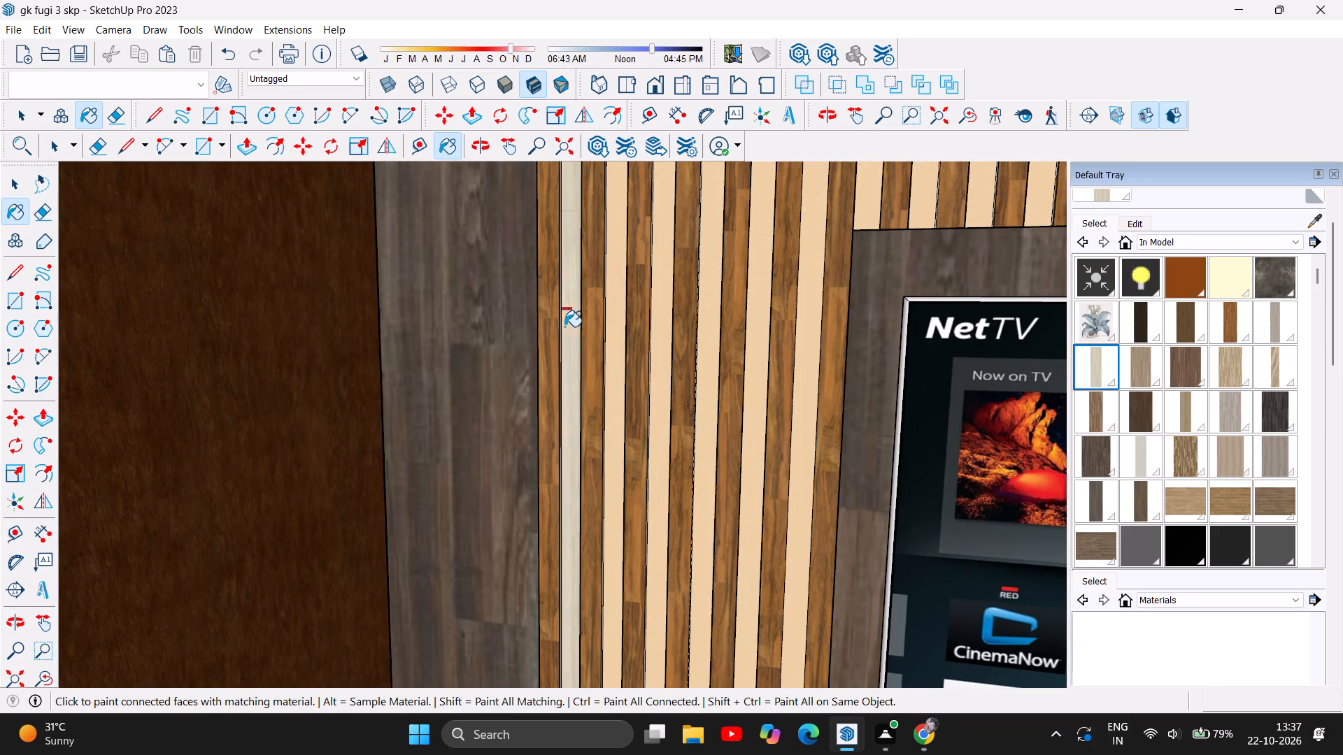
left_click(606, 317)
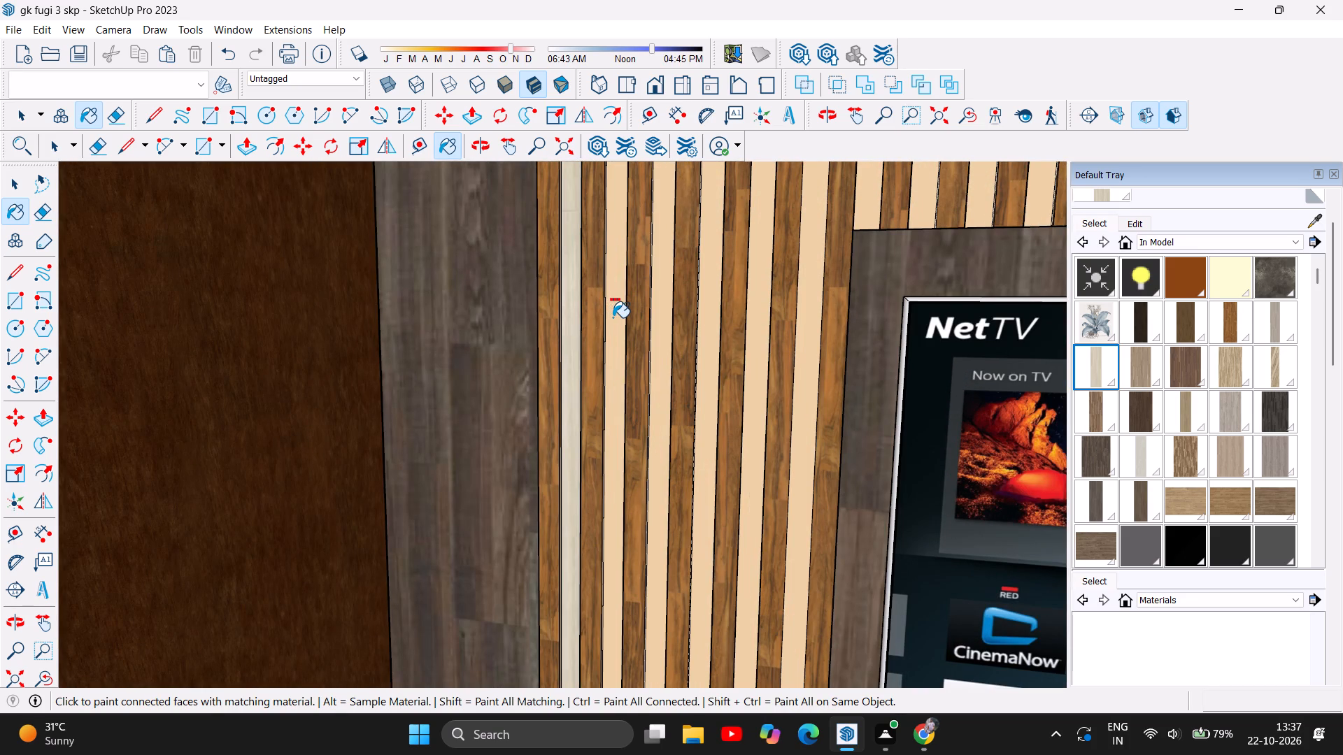
left_click(613, 317)
left_click(660, 319)
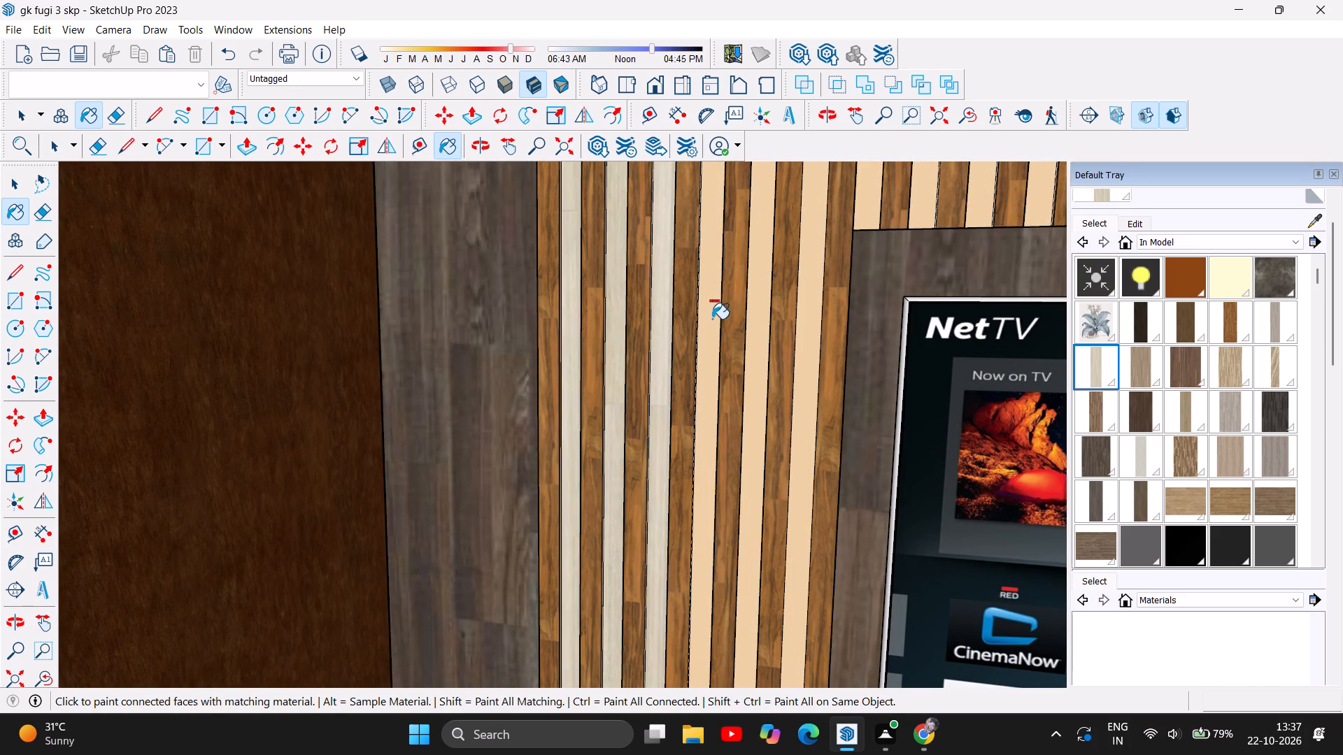
left_click(711, 319)
left_click(762, 313)
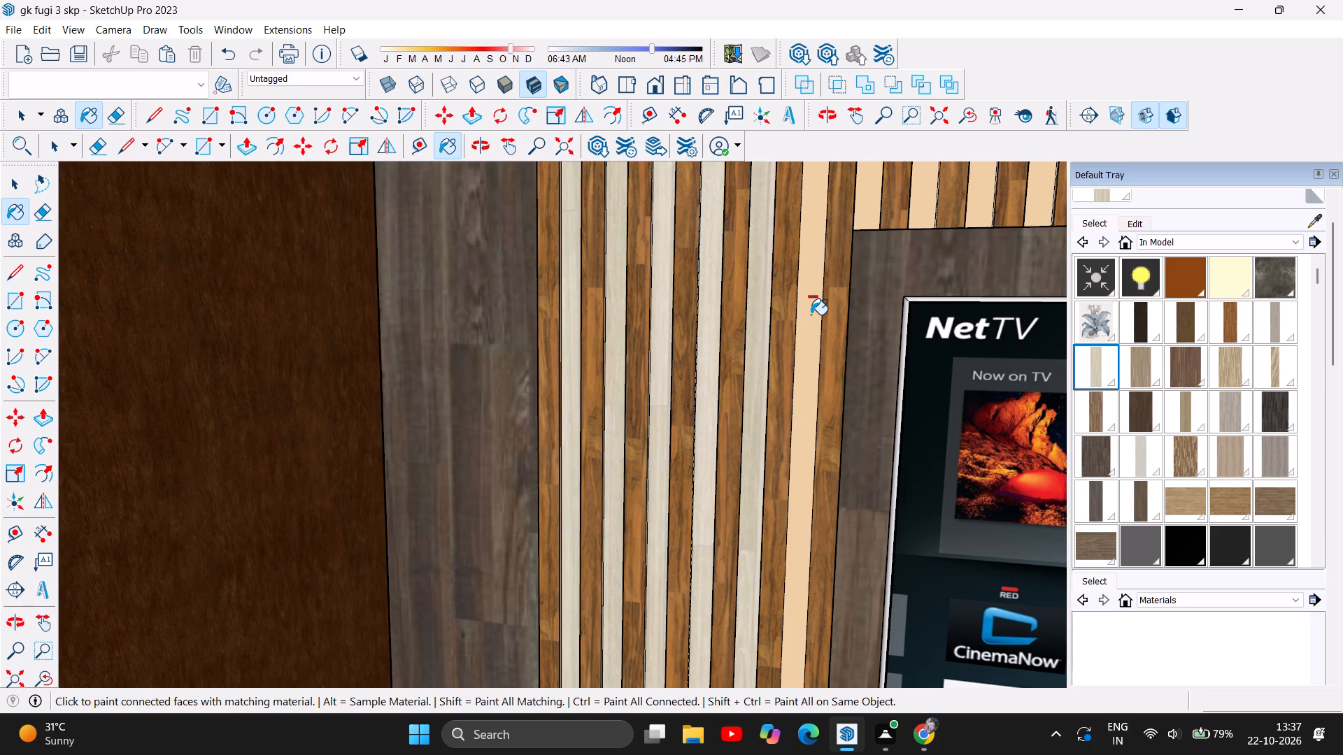
left_click(811, 315)
Paint the light strips in the first part of the slat section above the TV with the same pale cream wood material.
scroll(688, 469, "down", 18)
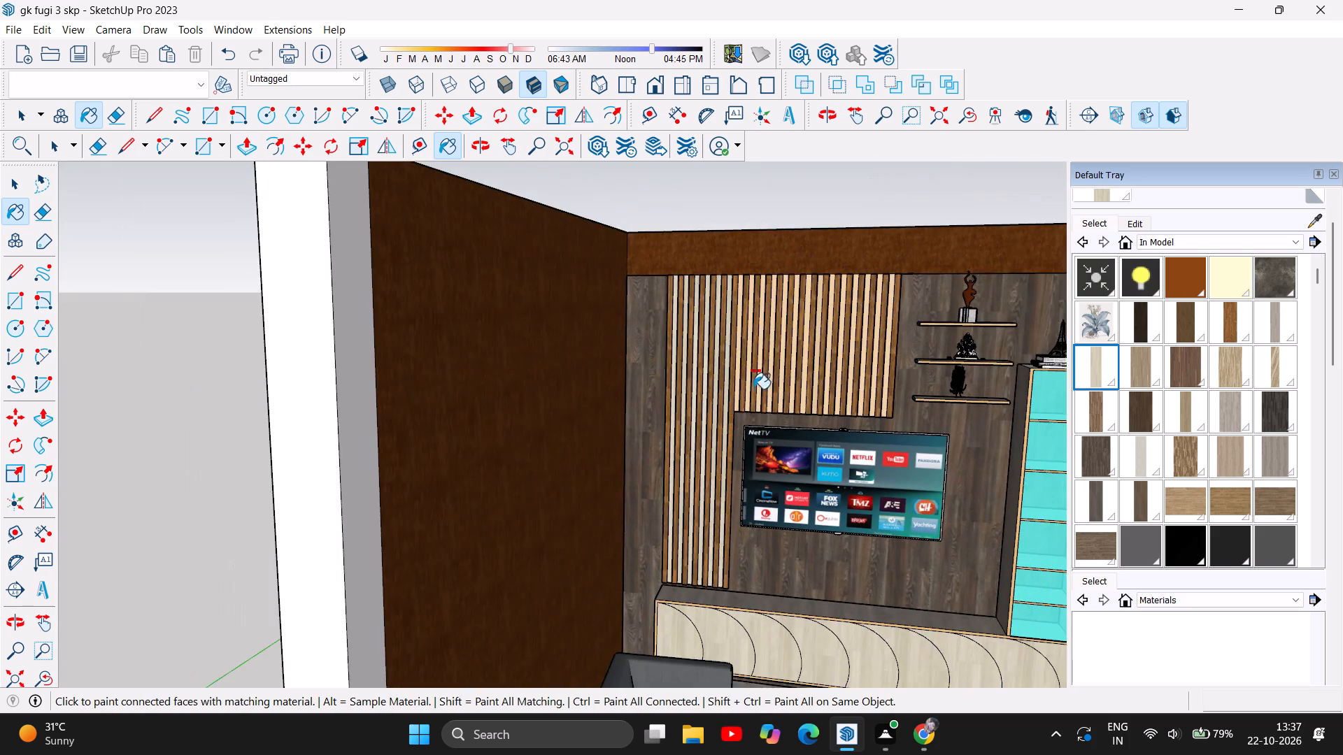
scroll(744, 359, "up", 11)
left_click(730, 357)
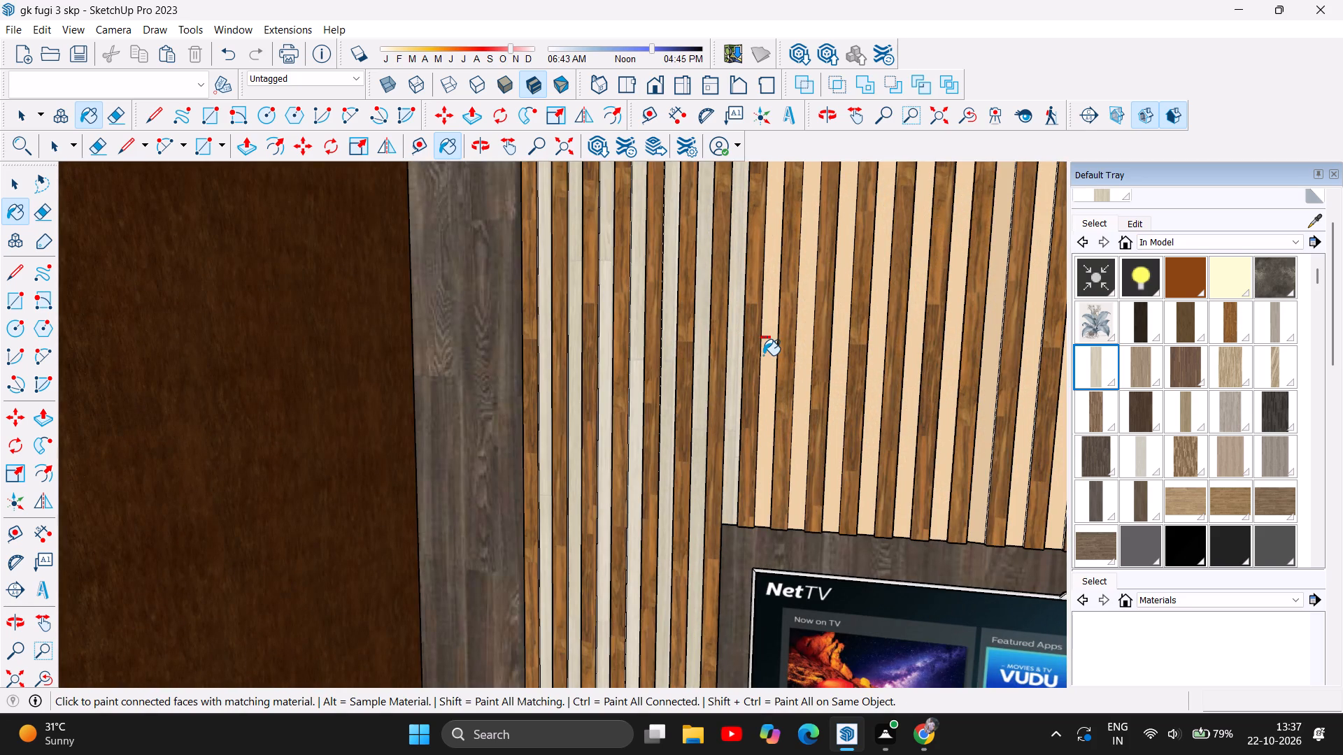
left_click(763, 355)
left_click(805, 357)
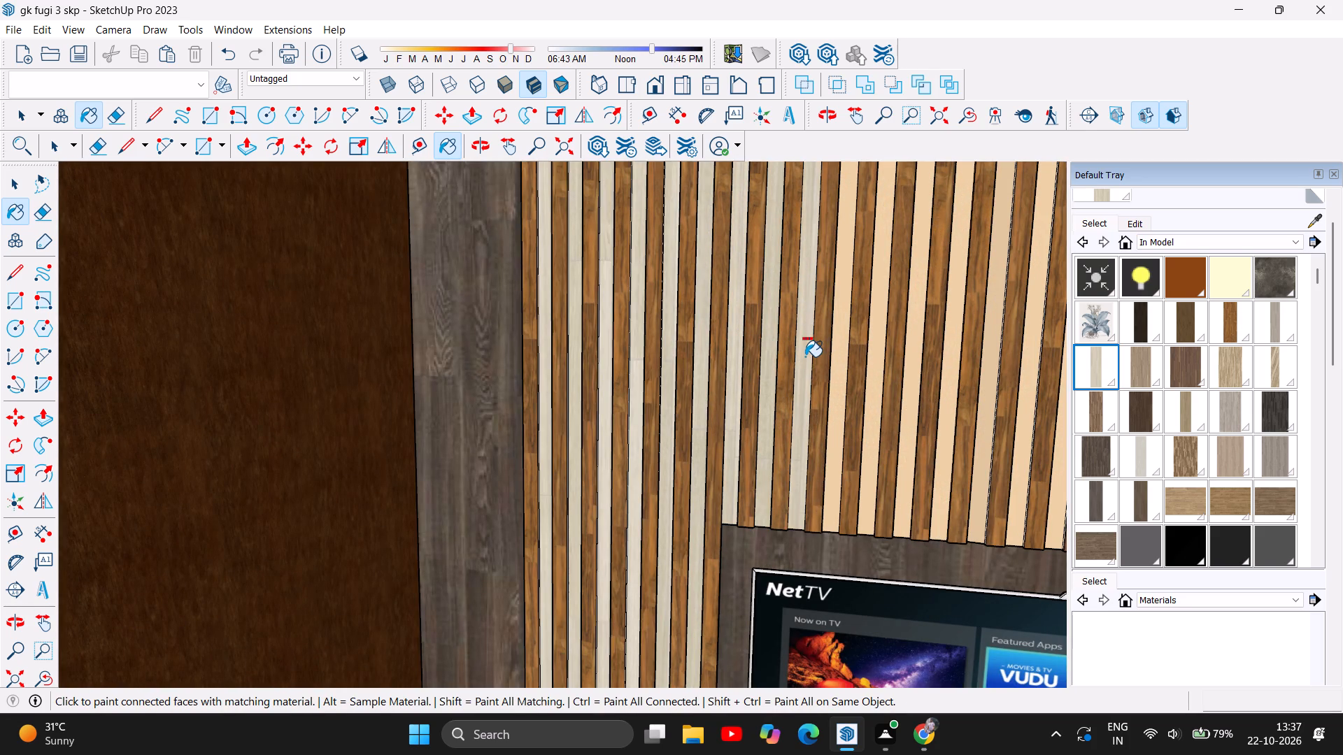
left_click(840, 354)
left_click(879, 340)
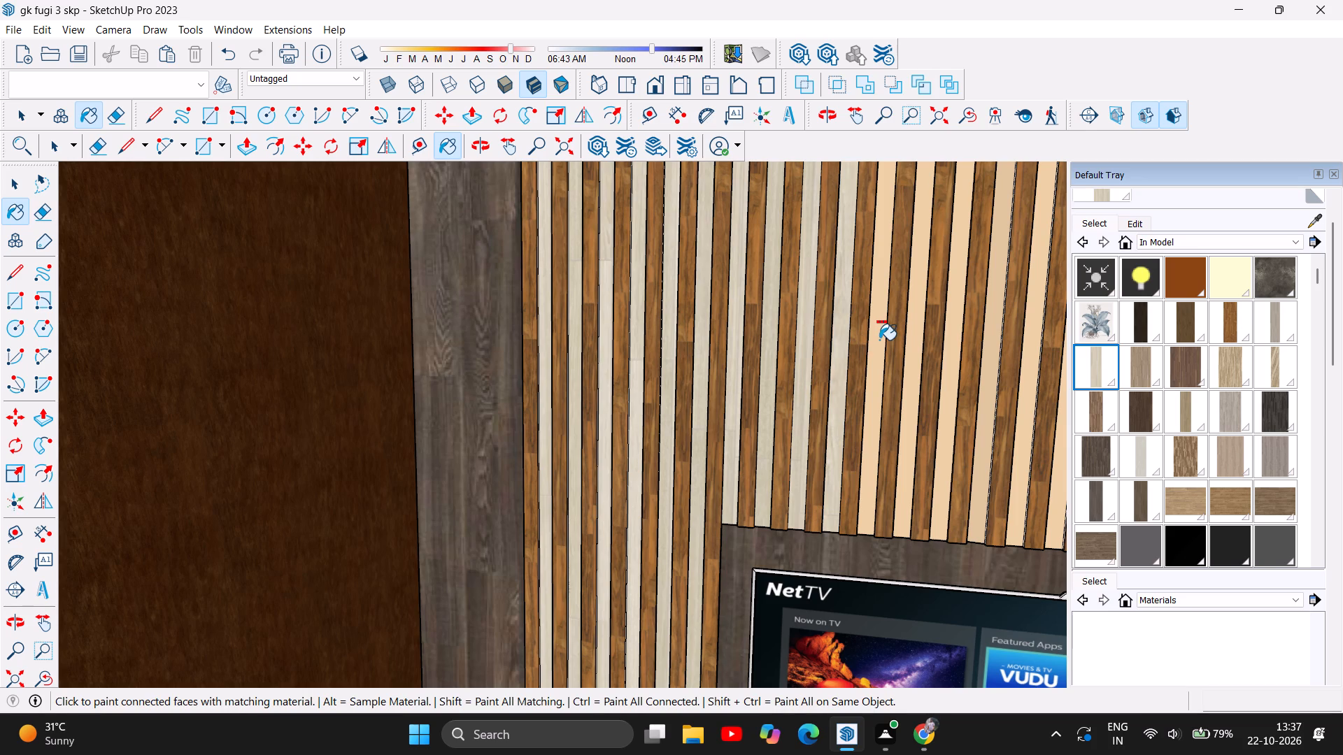
left_click(917, 340)
left_click(957, 343)
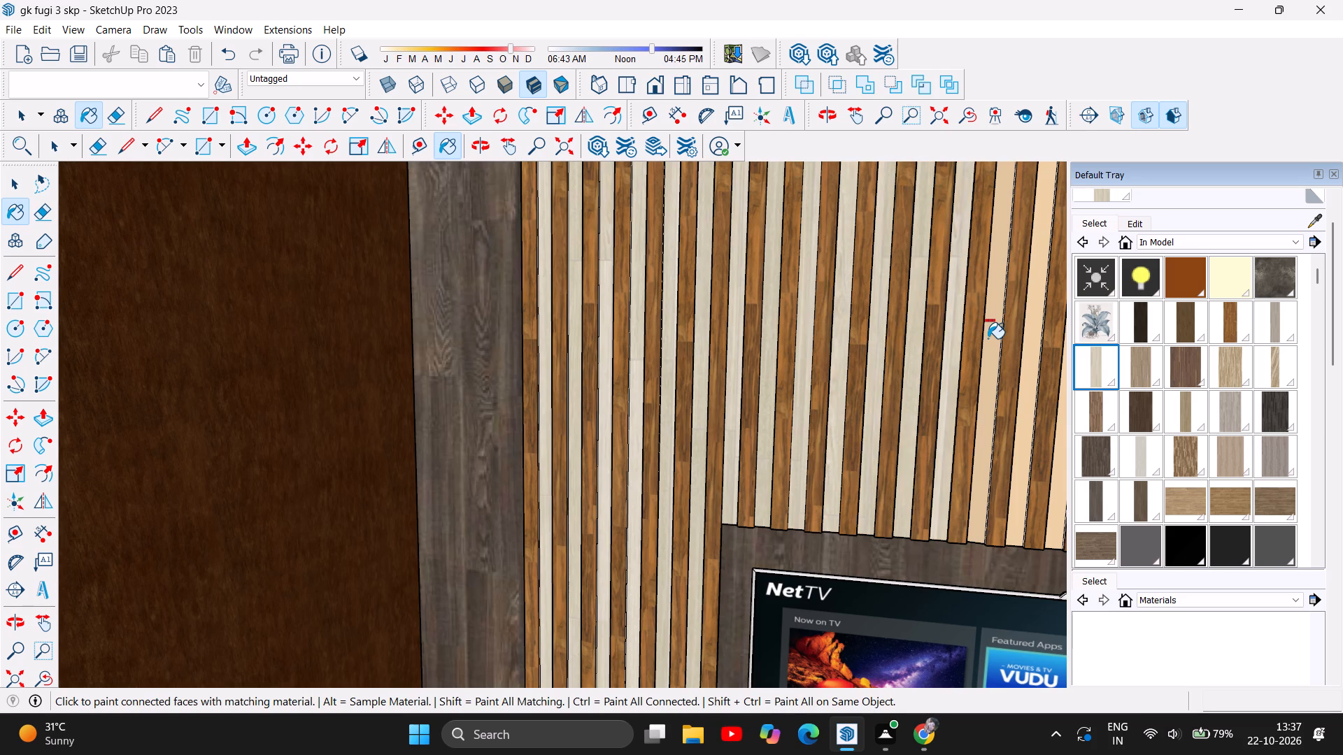
left_click(988, 338)
Paint the remaining light strips above the TV, up to the shelf side, with the pale cream wood material.
scroll(560, 398, "down", 4)
scroll(923, 363, "up", 3)
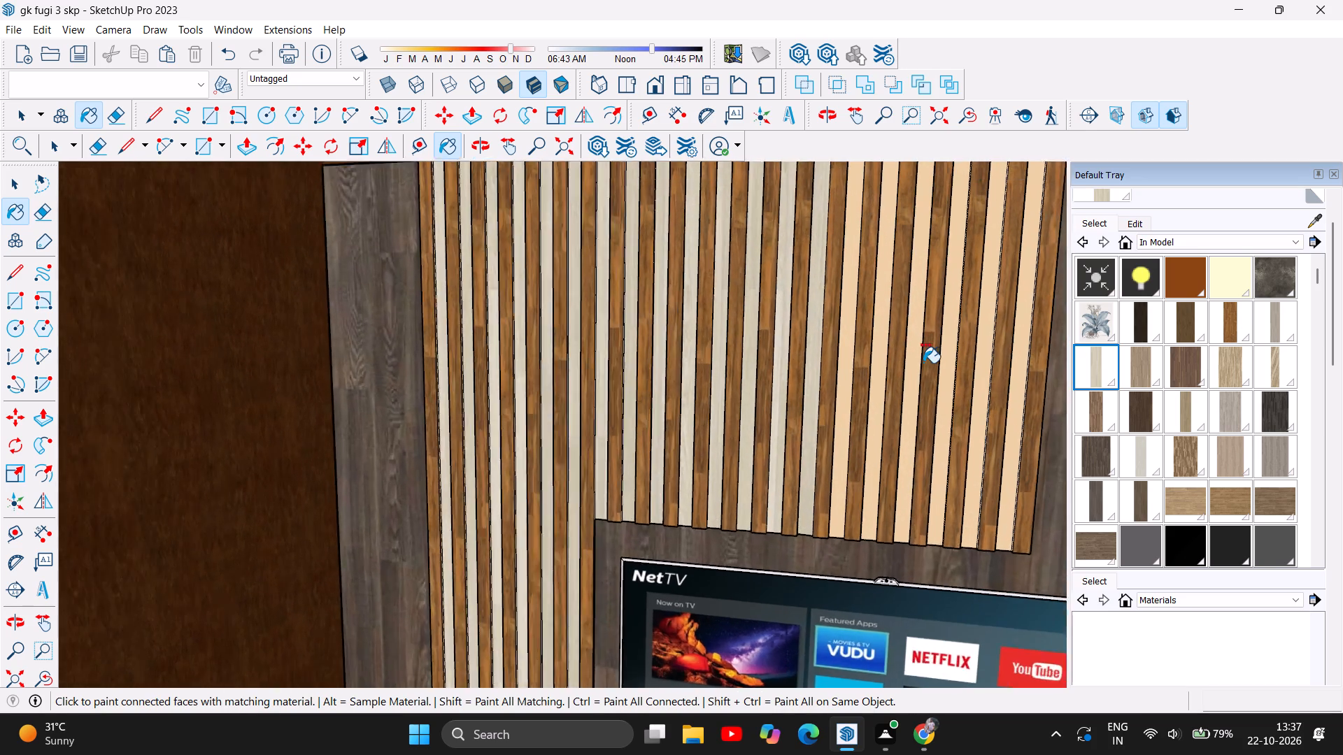
scroll(923, 363, "up", 3)
left_click(822, 362)
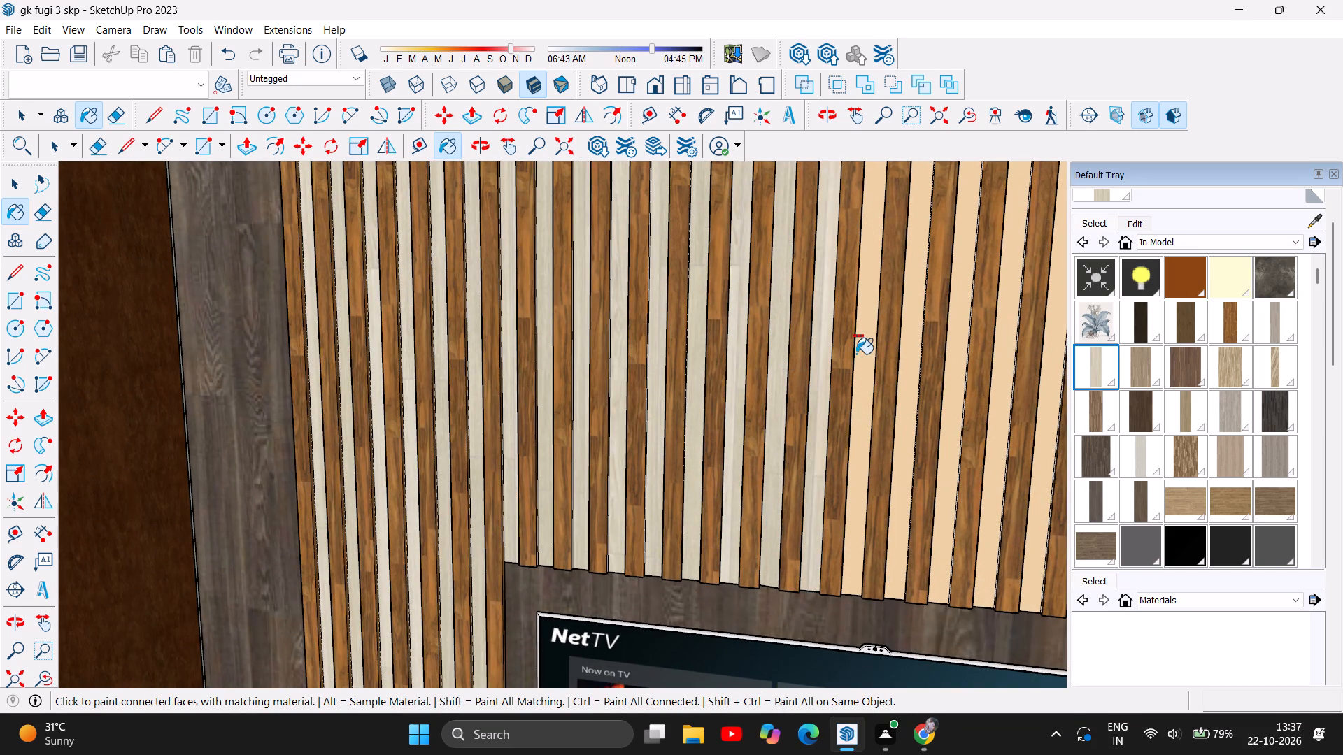
left_click(856, 354)
left_click(910, 363)
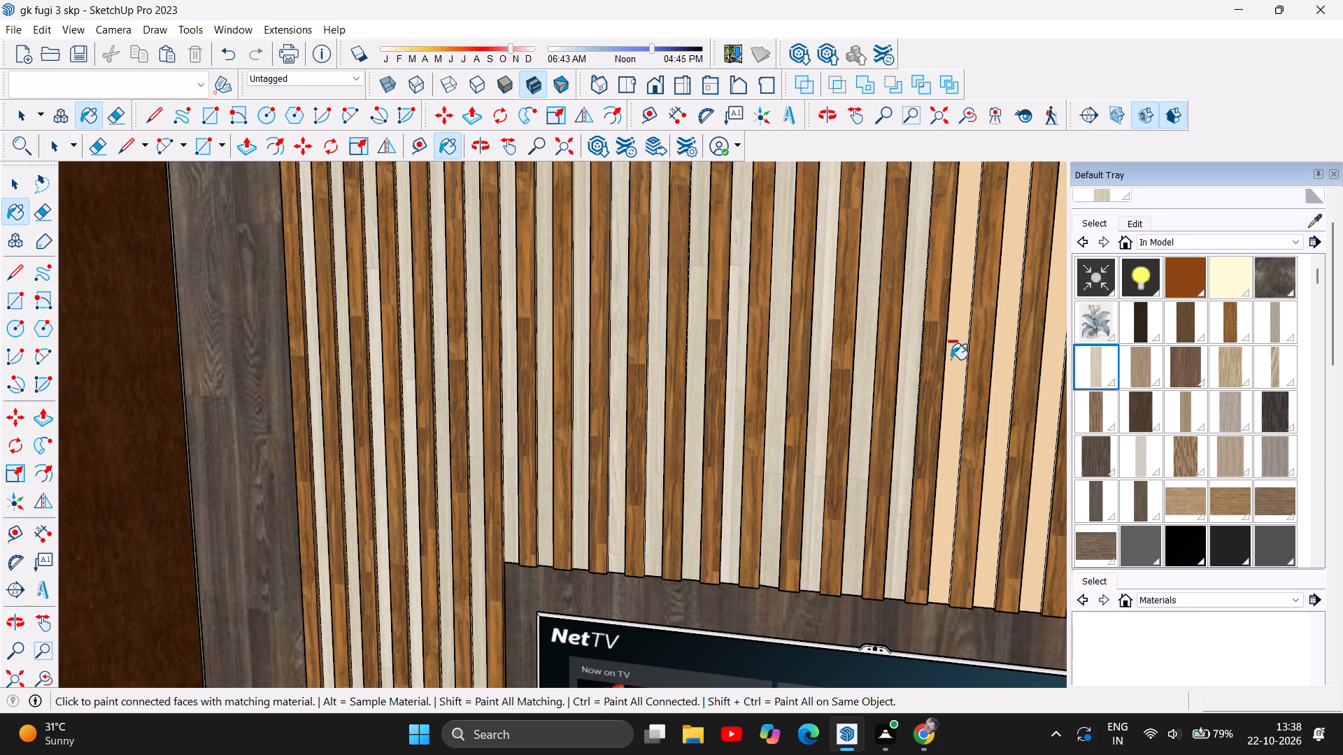
left_click(951, 359)
scroll(827, 388, "down", 3)
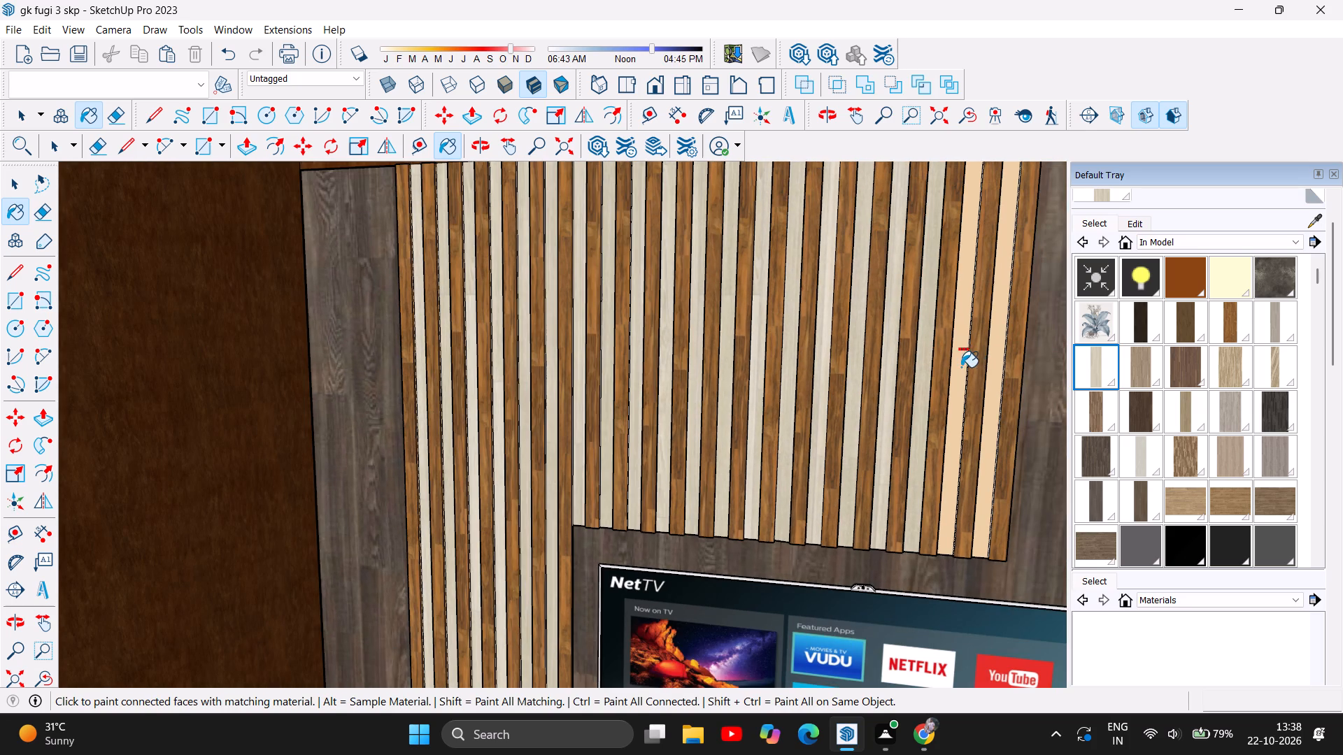
left_click(961, 367)
left_click(997, 361)
scroll(751, 378, "down", 11)
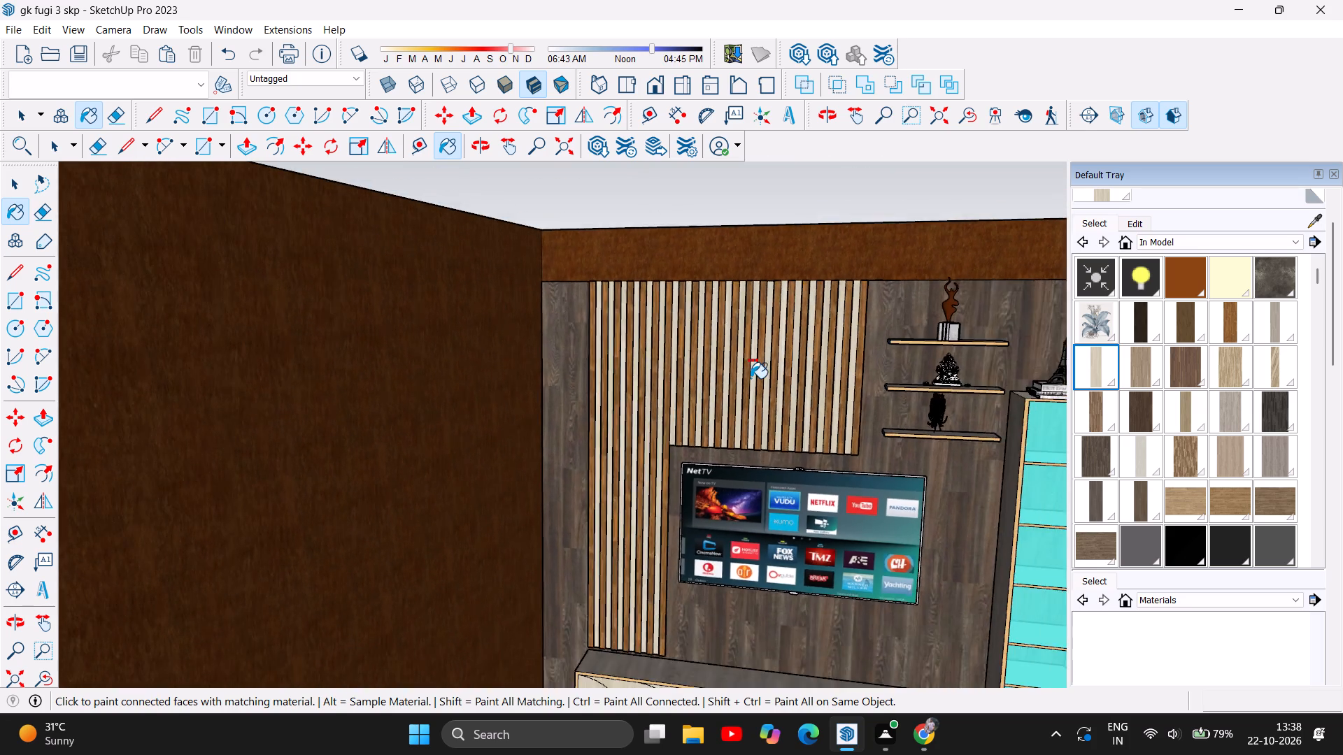
scroll(751, 378, "down", 11)
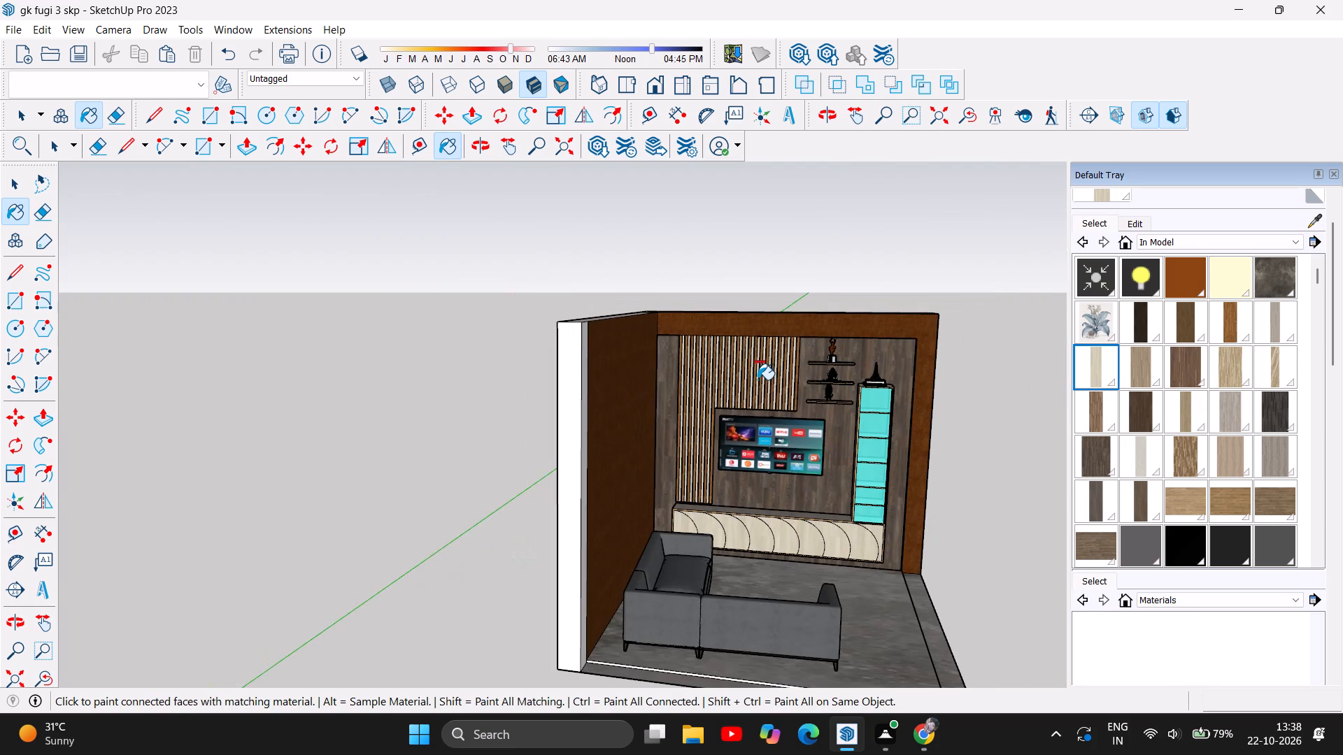
key("Escape")
Examine the cream slat strips and console front against the dark back panel, display cabinet and brown surround.
scroll(774, 585, "up", 5)
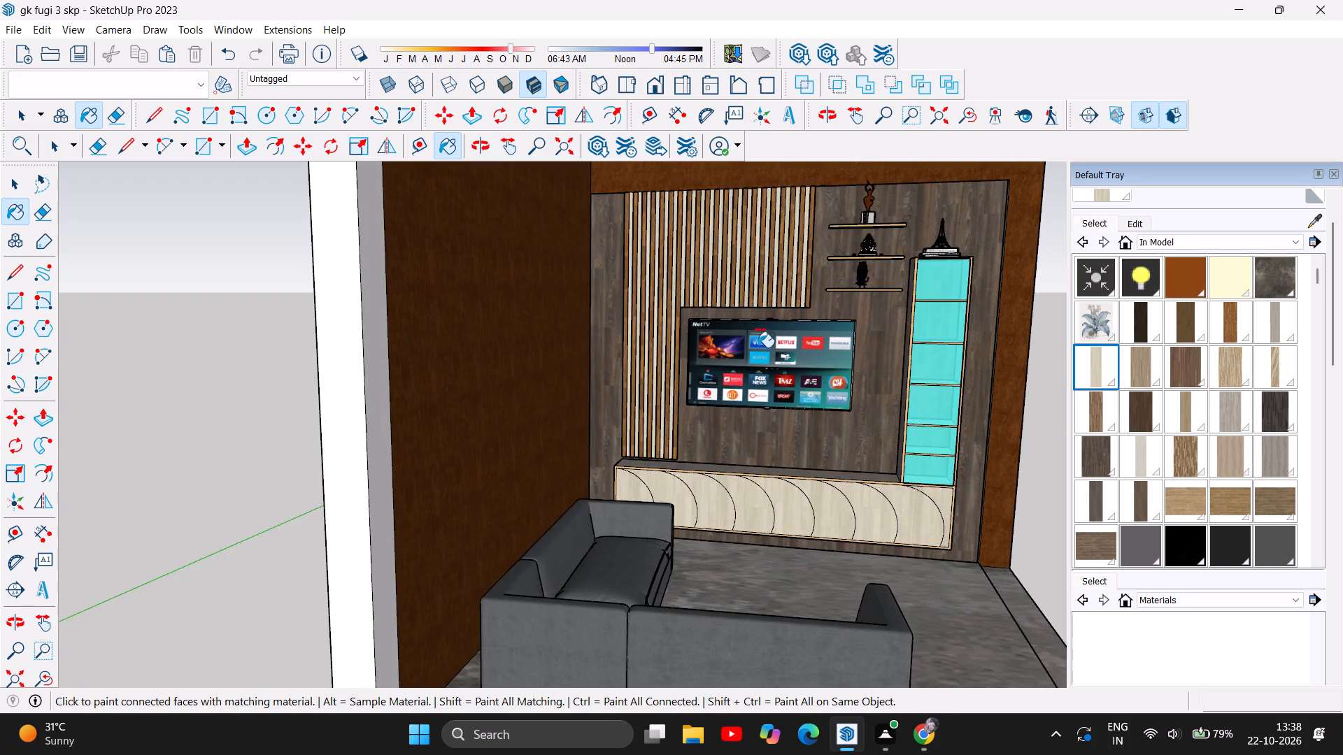
scroll(734, 249, "up", 3)
scroll(594, 415, "up", 2)
scroll(680, 189, "down", 4)
scroll(872, 429, "down", 2)
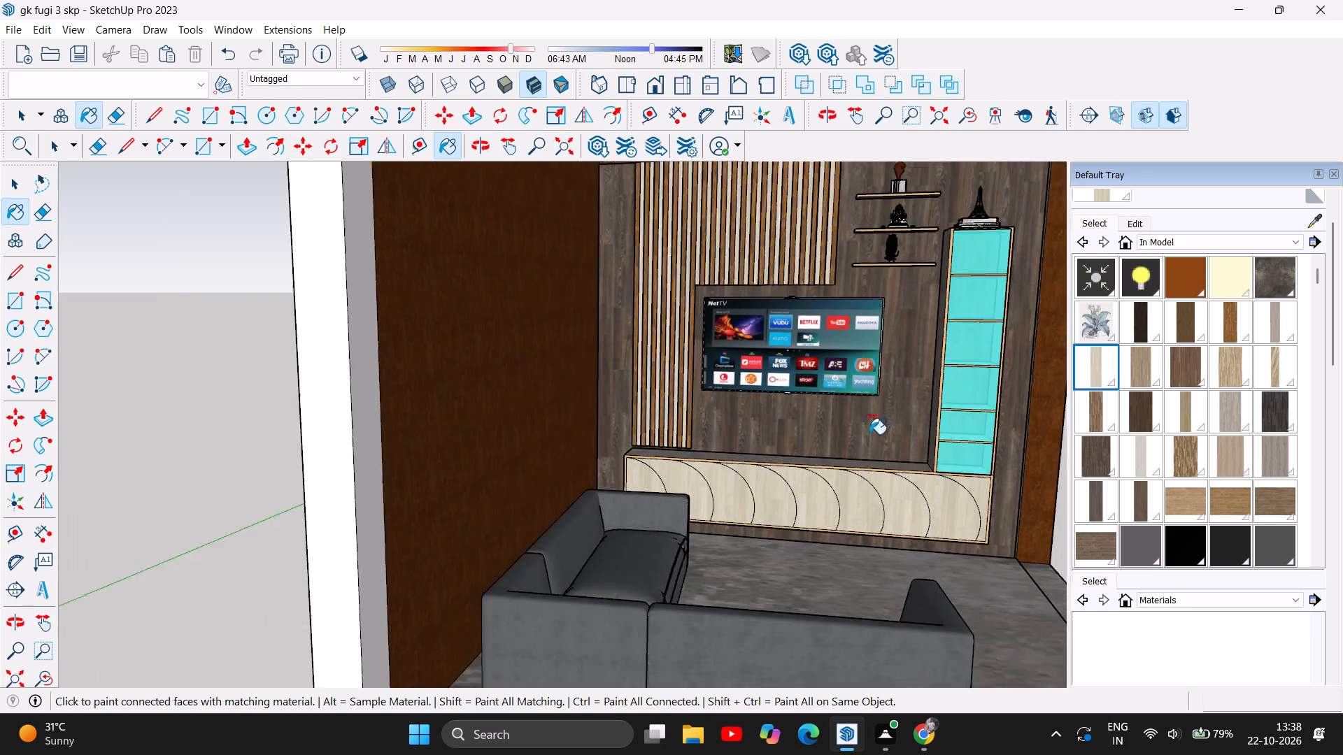
scroll(869, 434, "down", 5)
scroll(896, 547, "up", 1)
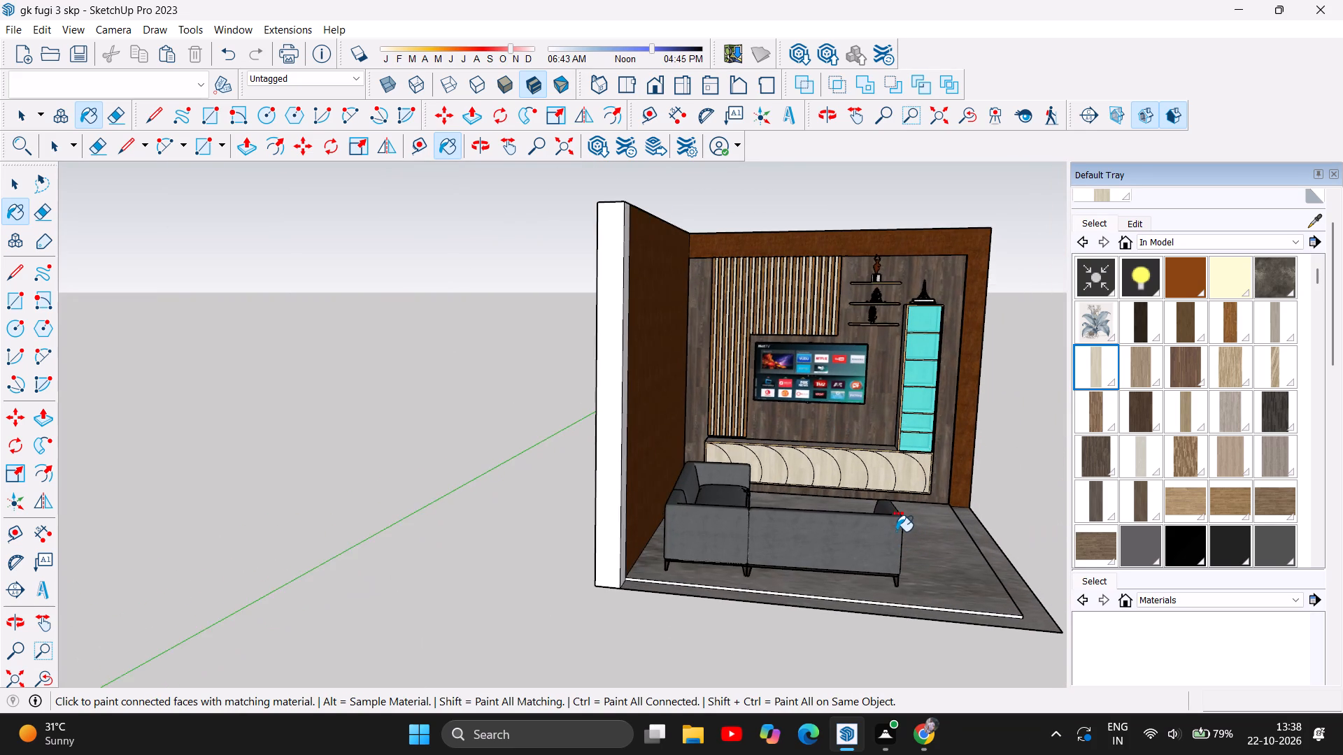
scroll(896, 531, "up", 2)
scroll(934, 260, "up", 4)
scroll(995, 449, "up", 5)
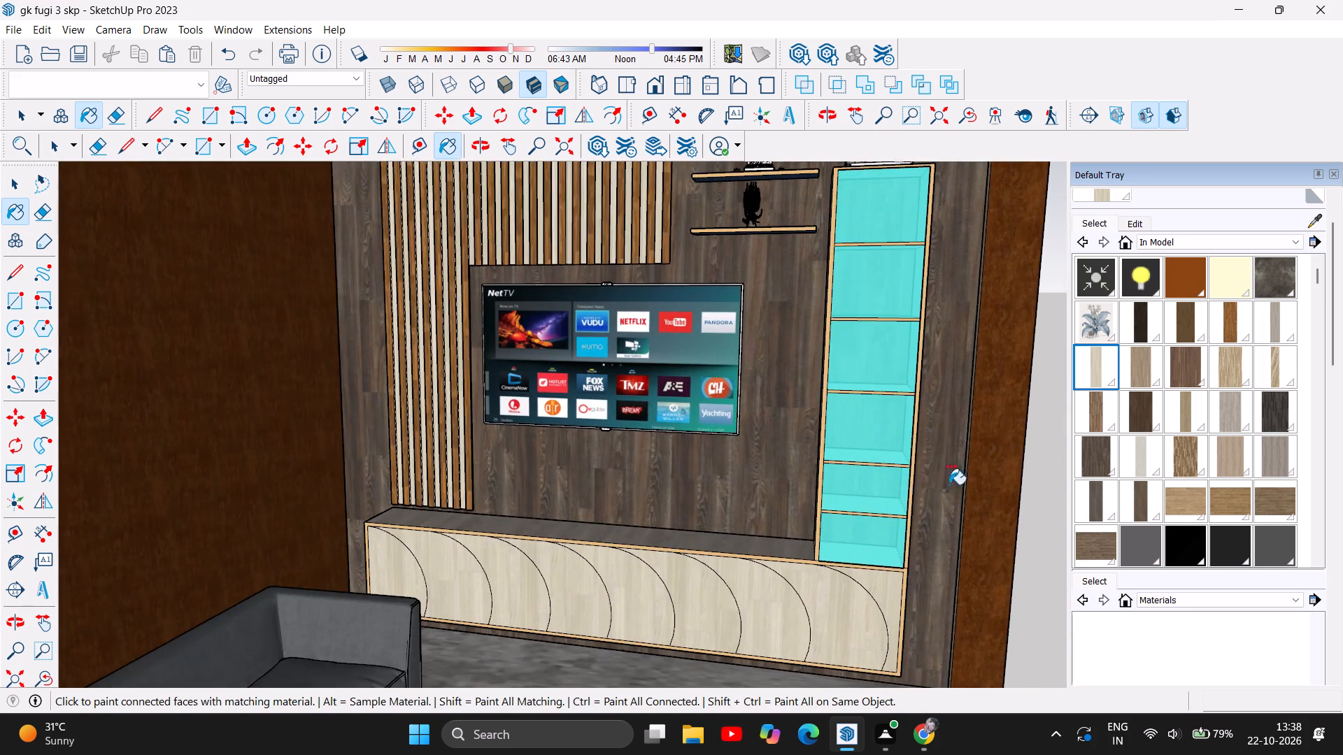
scroll(846, 589, "up", 6)
scroll(817, 523, "up", 5)
scroll(817, 523, "down", 6)
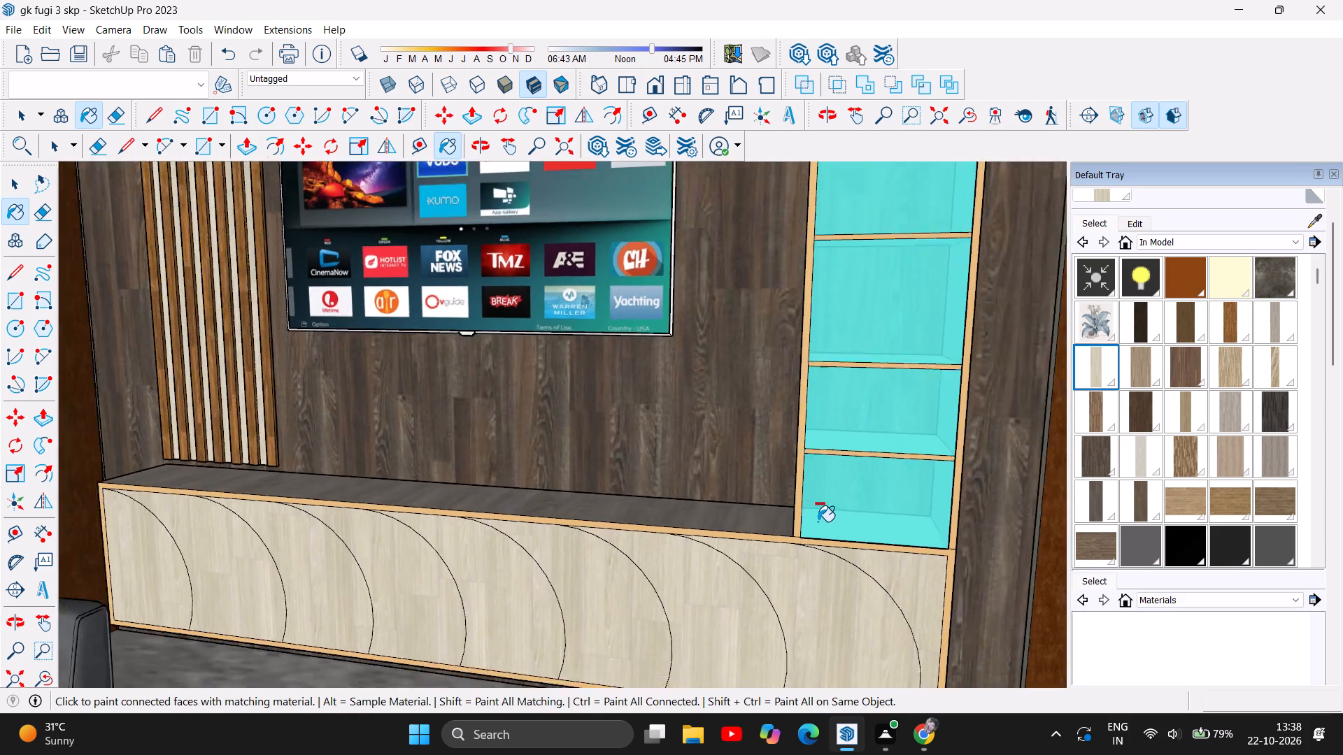
scroll(818, 522, "down", 20)
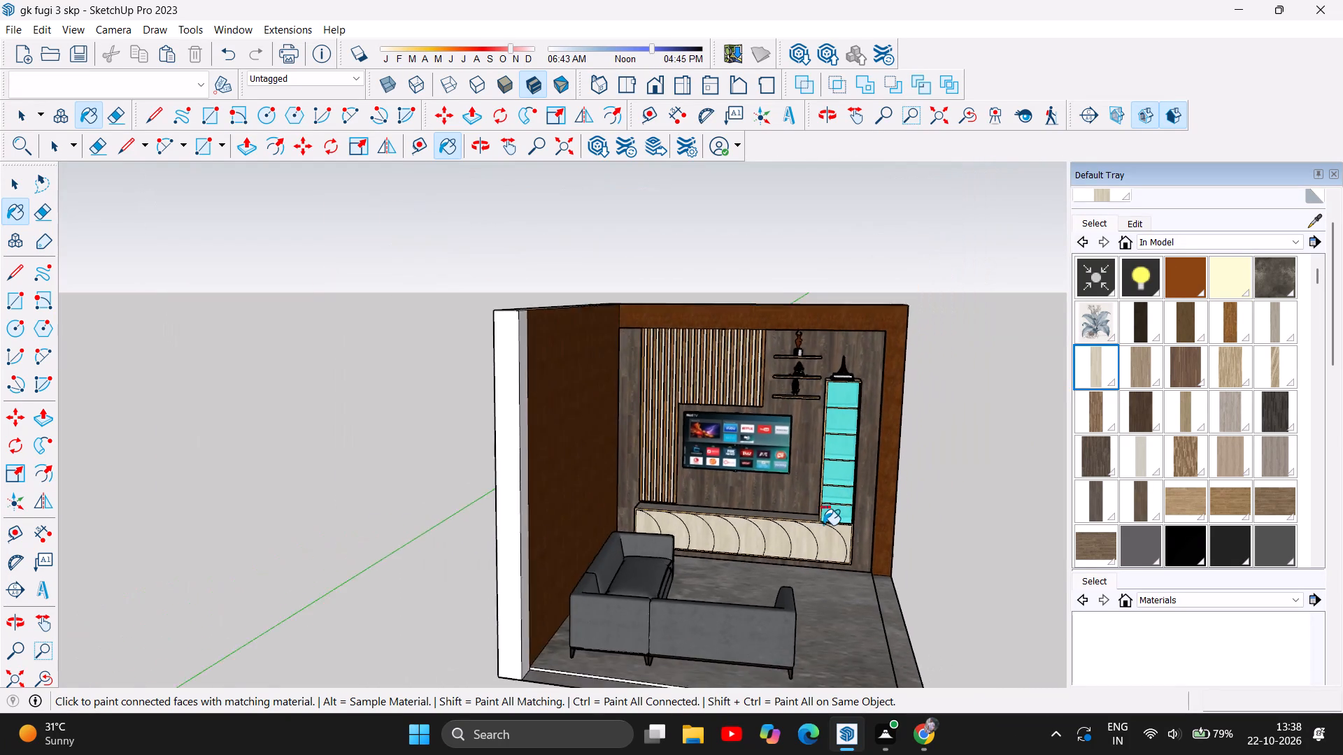
scroll(823, 525, "down", 2)
scroll(757, 569, "up", 6)
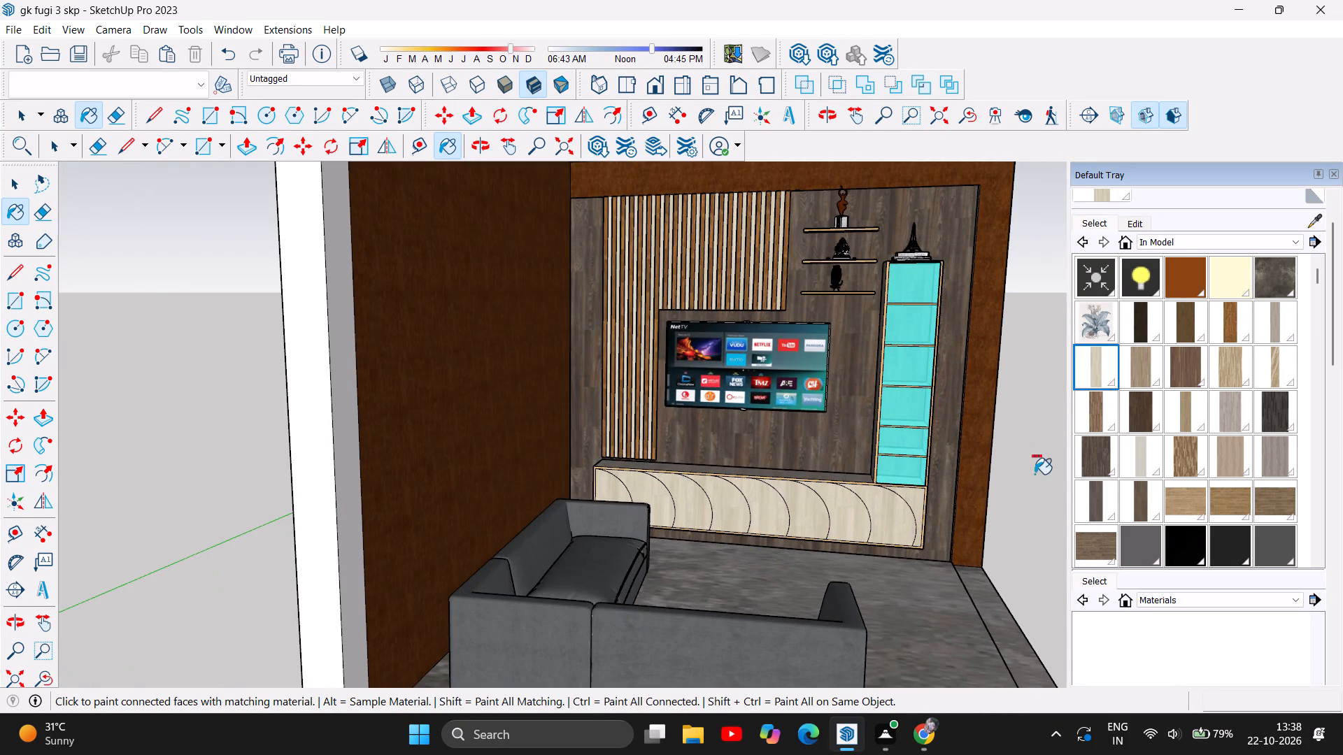
scroll(535, 375, "down", 1)
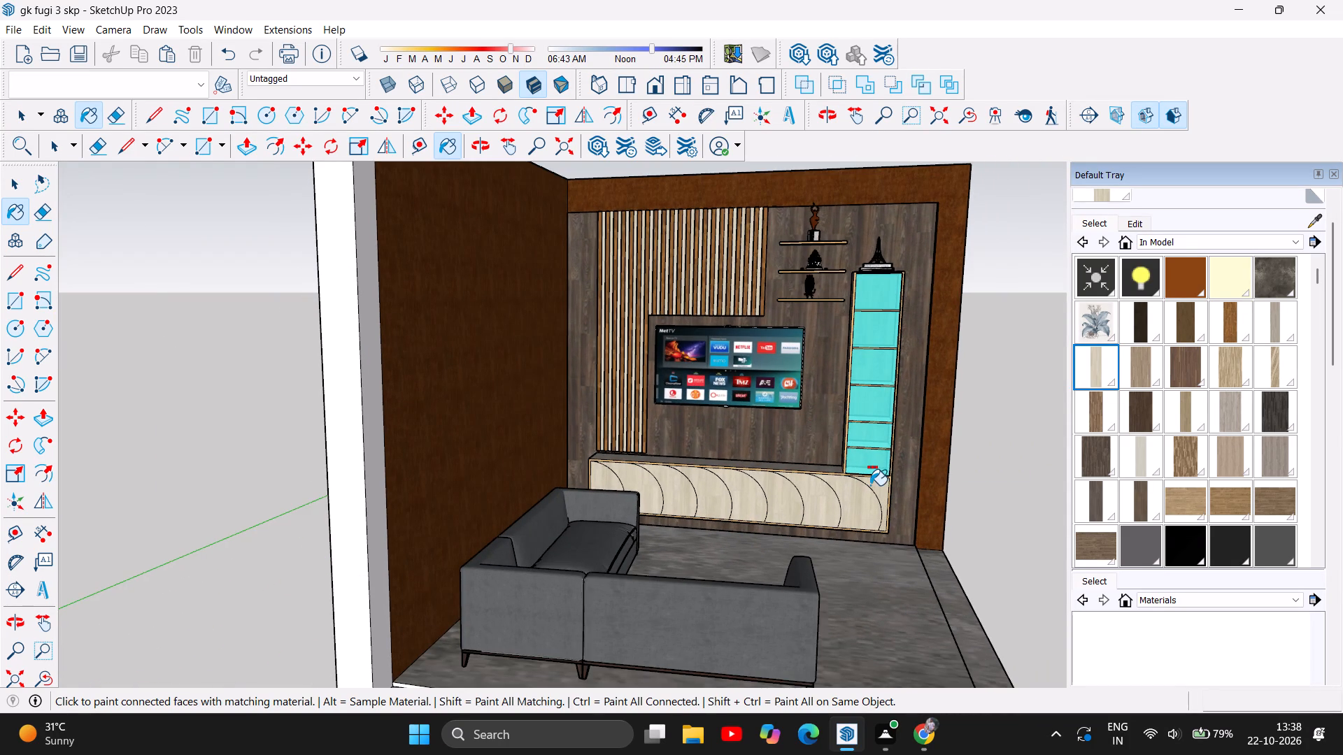
Paint the brown beam and column surround framing the TV wall with the pale cream wood material.
scroll(870, 485, "up", 1)
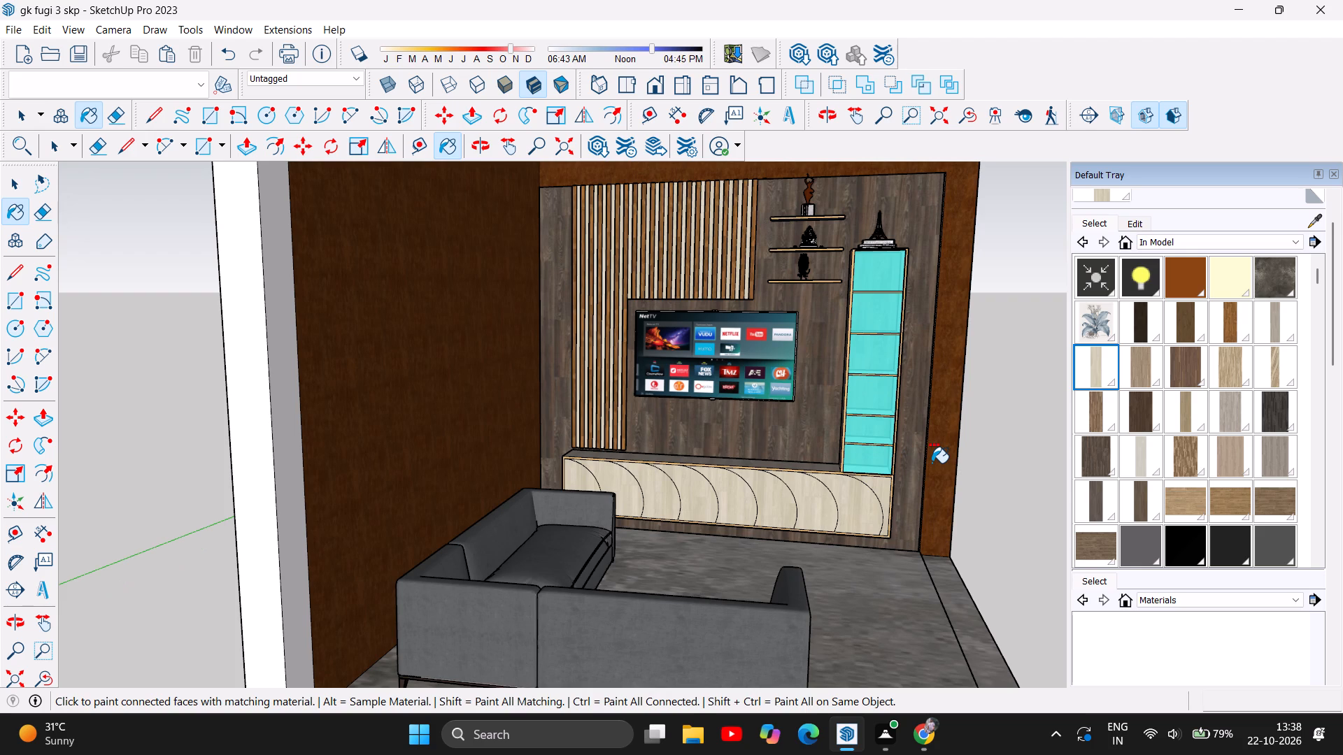
left_click(948, 368)
scroll(956, 507, "down", 5)
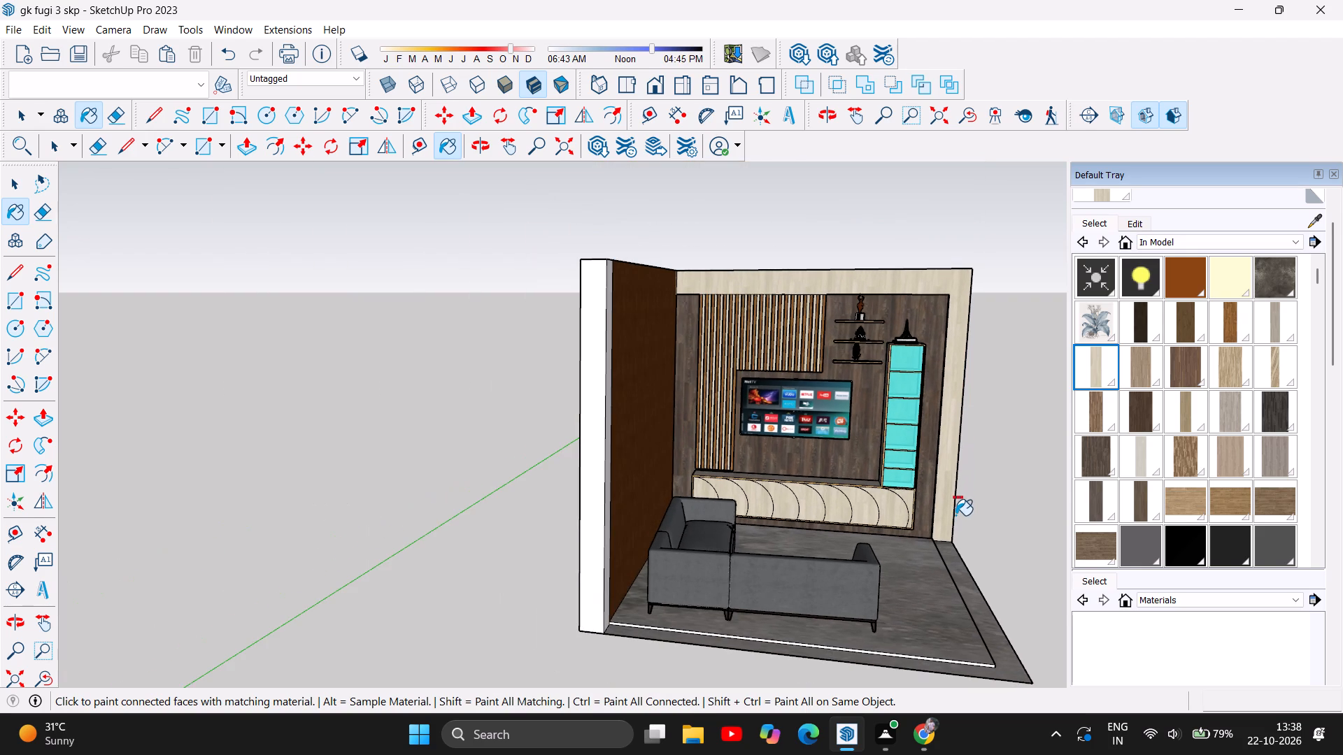
Apply the pale cream wood material to the top surface of the TV console.
scroll(950, 261, "up", 2)
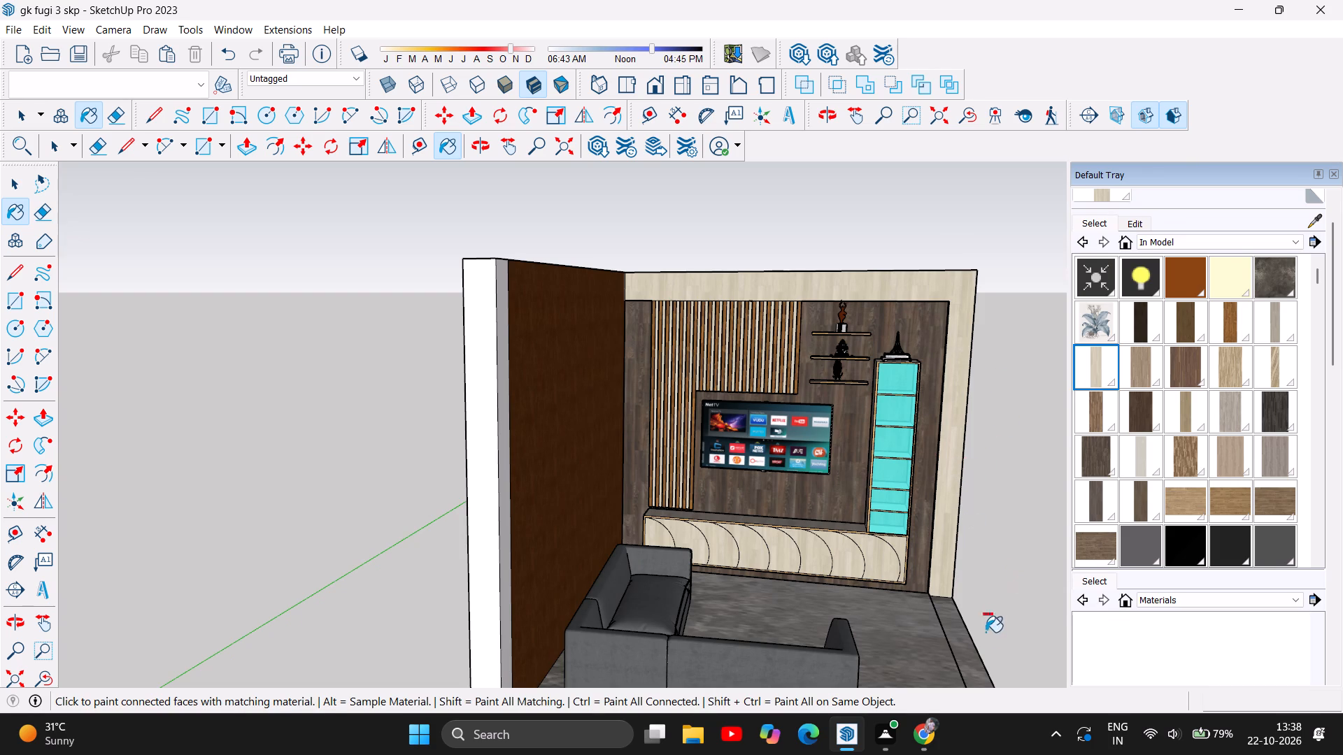
scroll(939, 641, "up", 1)
scroll(678, 500, "up", 6)
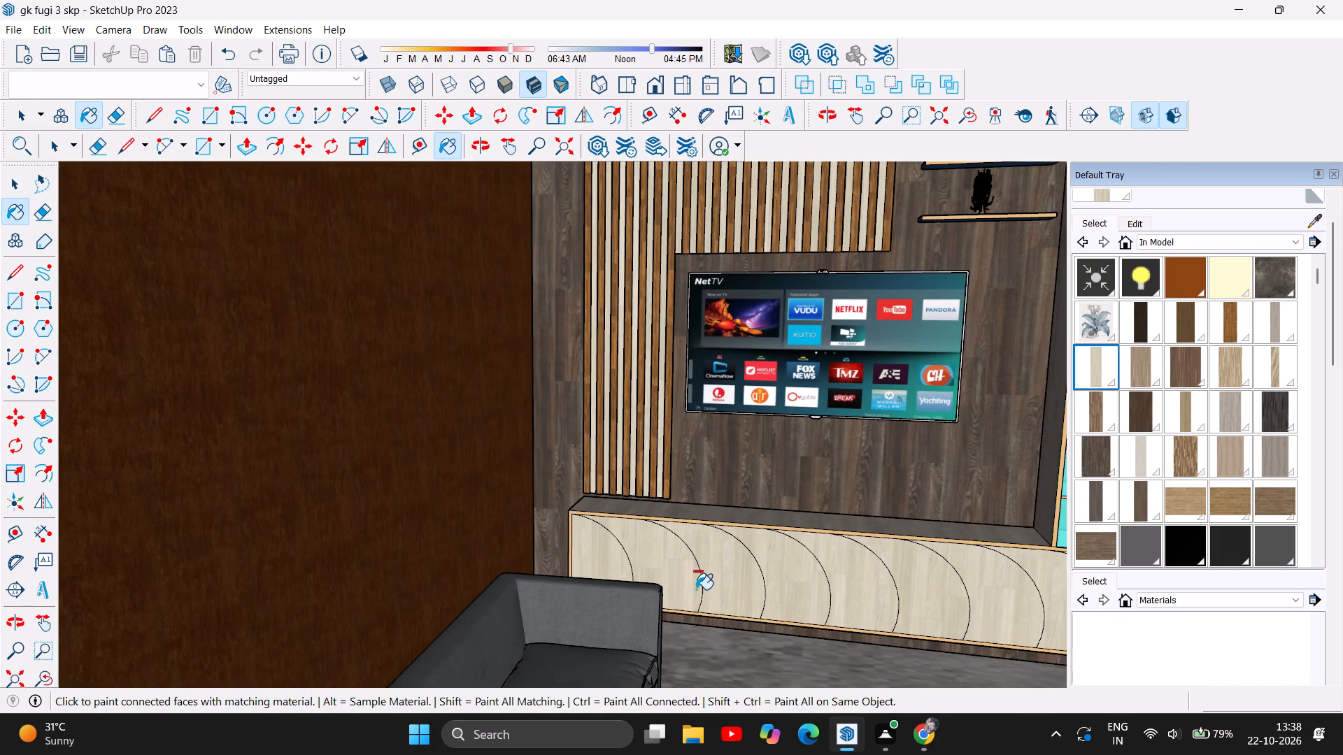
scroll(739, 529, "up", 6)
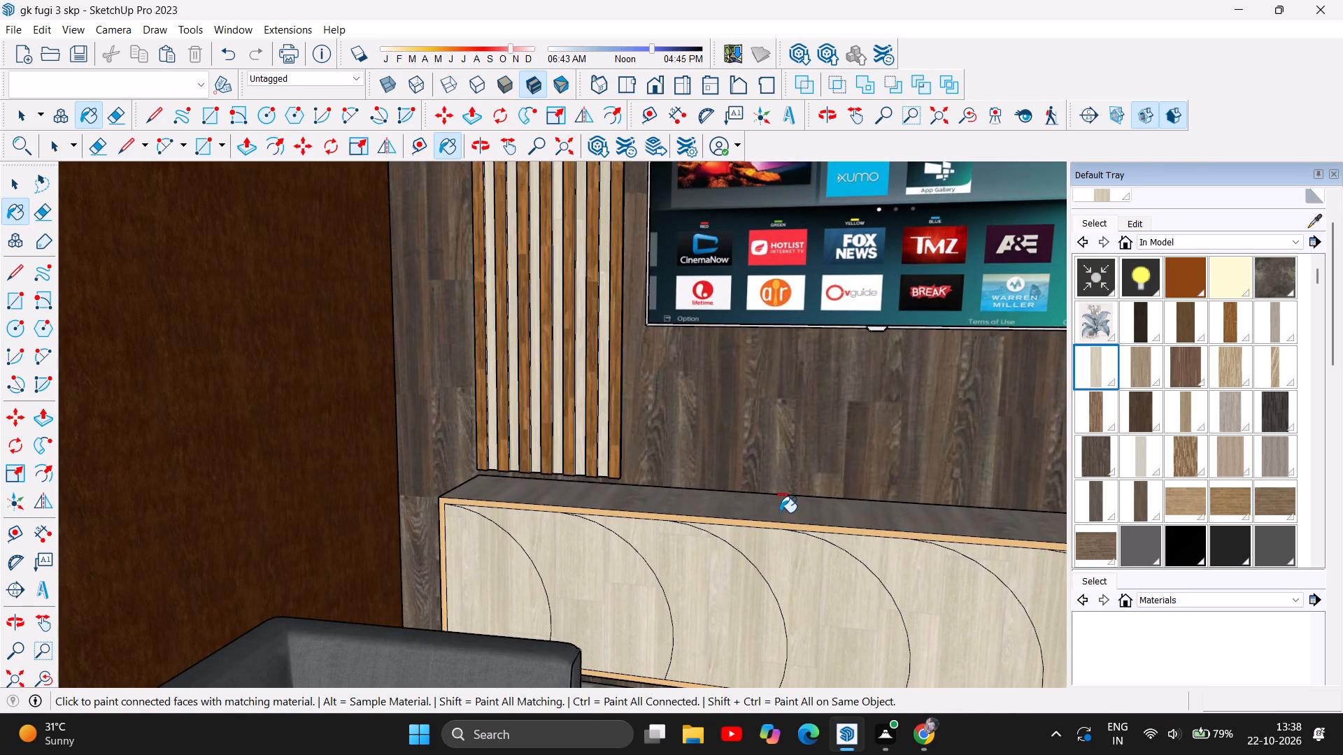
left_click(780, 512)
scroll(760, 461, "down", 12)
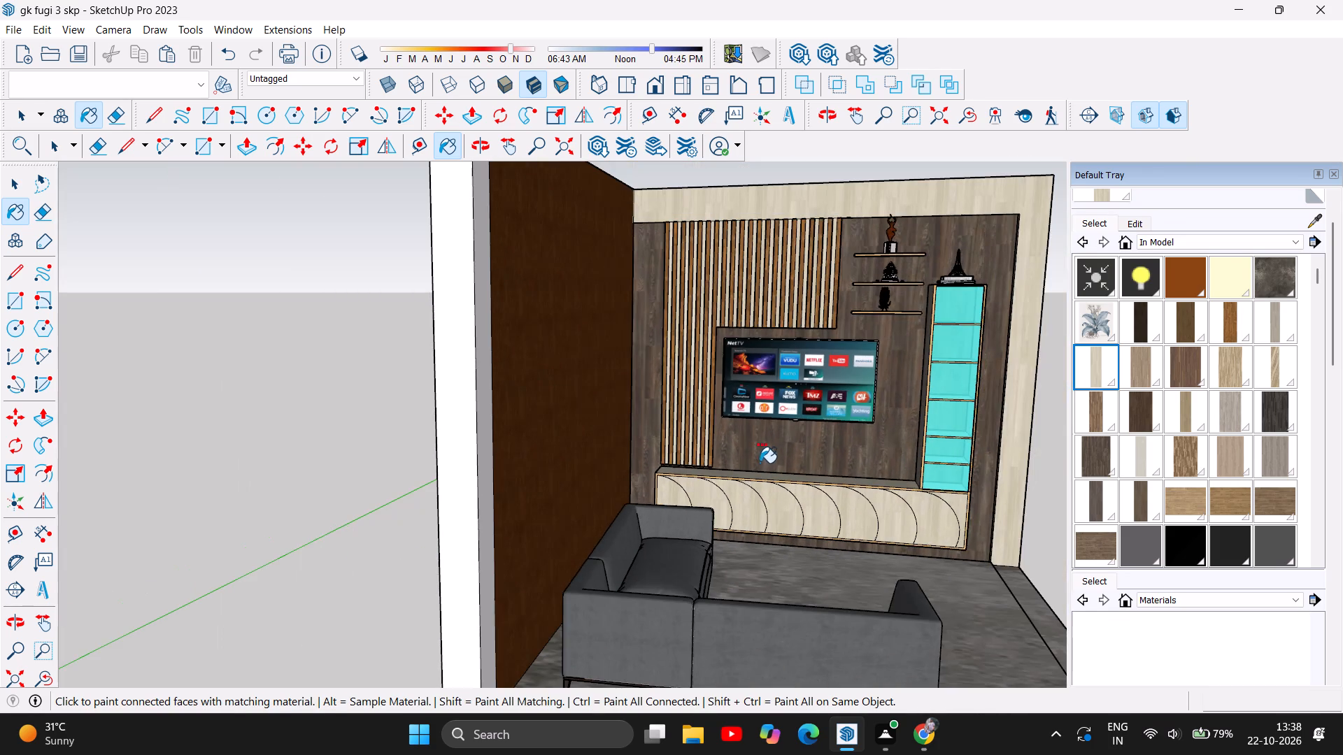
Paint the back panel behind the TV and shelves with the medium-brown horizontal-grain in-model wood material.
scroll(739, 515, "down", 4)
scroll(876, 542, "up", 1)
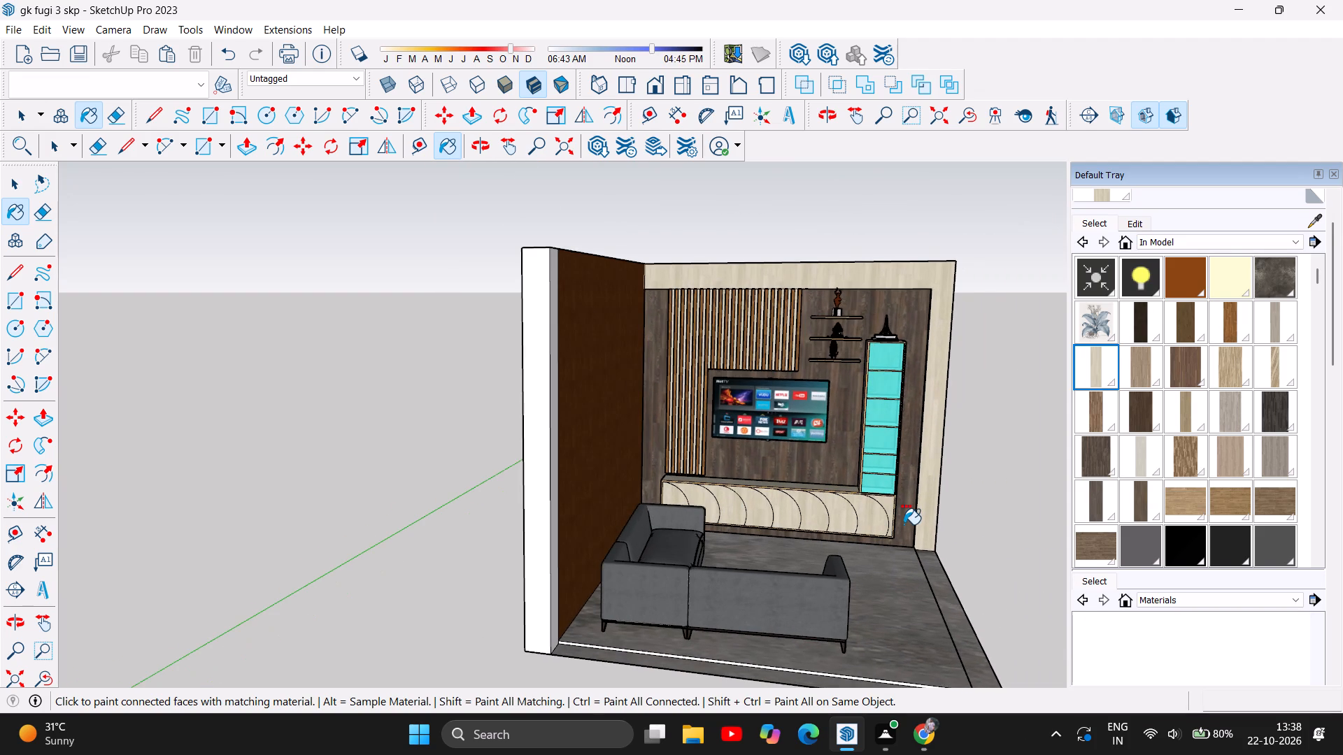
left_click(1099, 551)
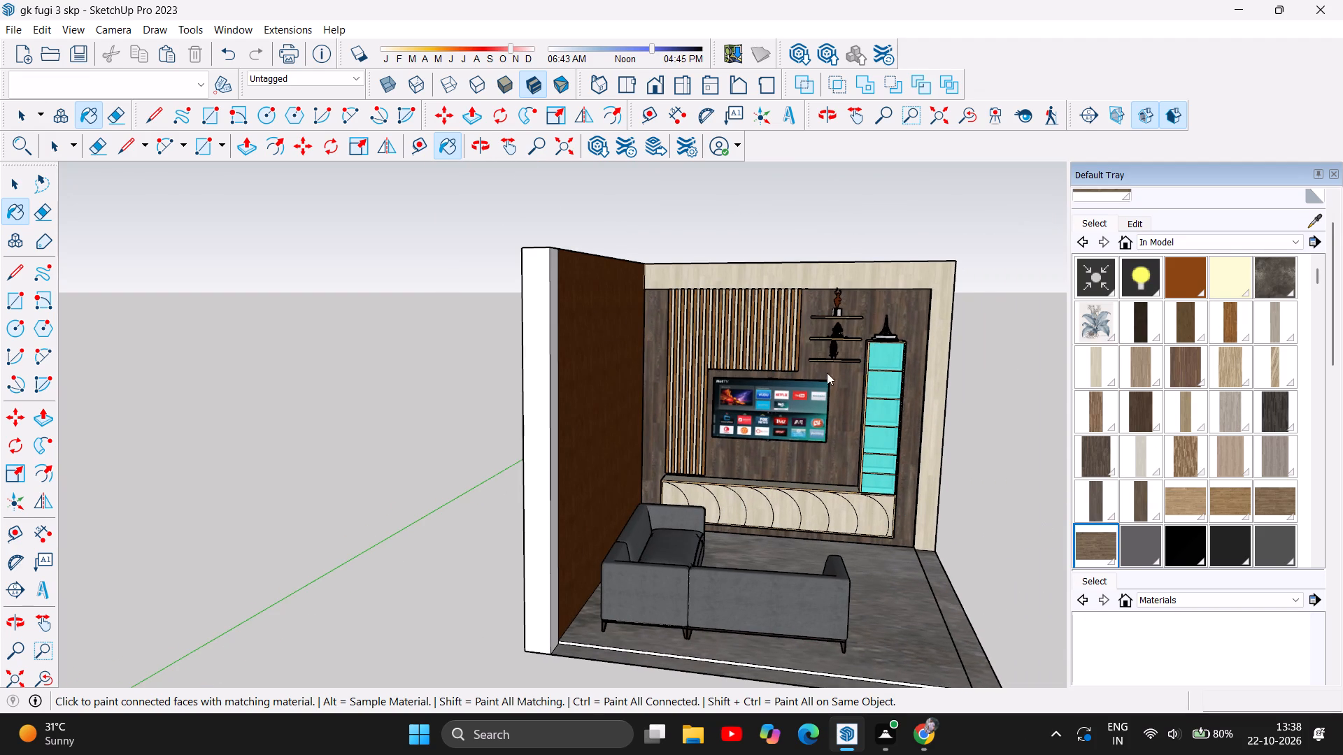
left_click(836, 450)
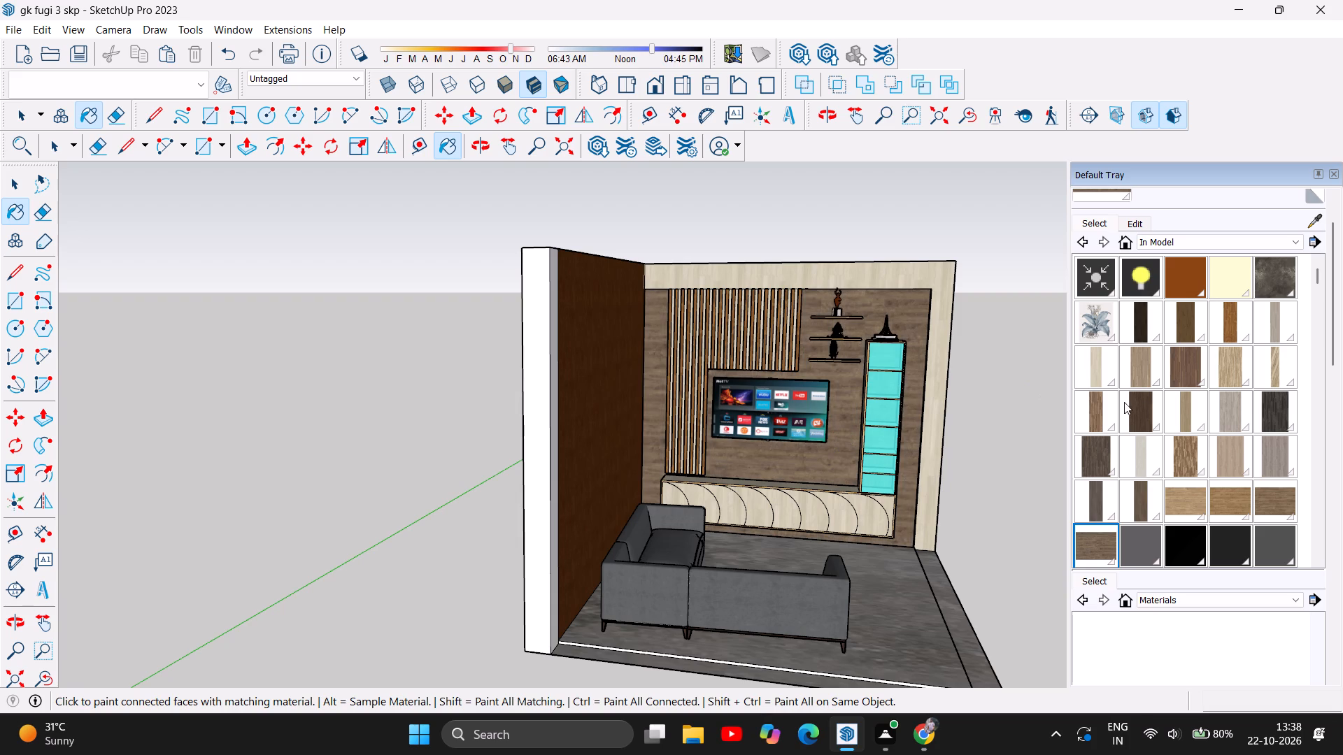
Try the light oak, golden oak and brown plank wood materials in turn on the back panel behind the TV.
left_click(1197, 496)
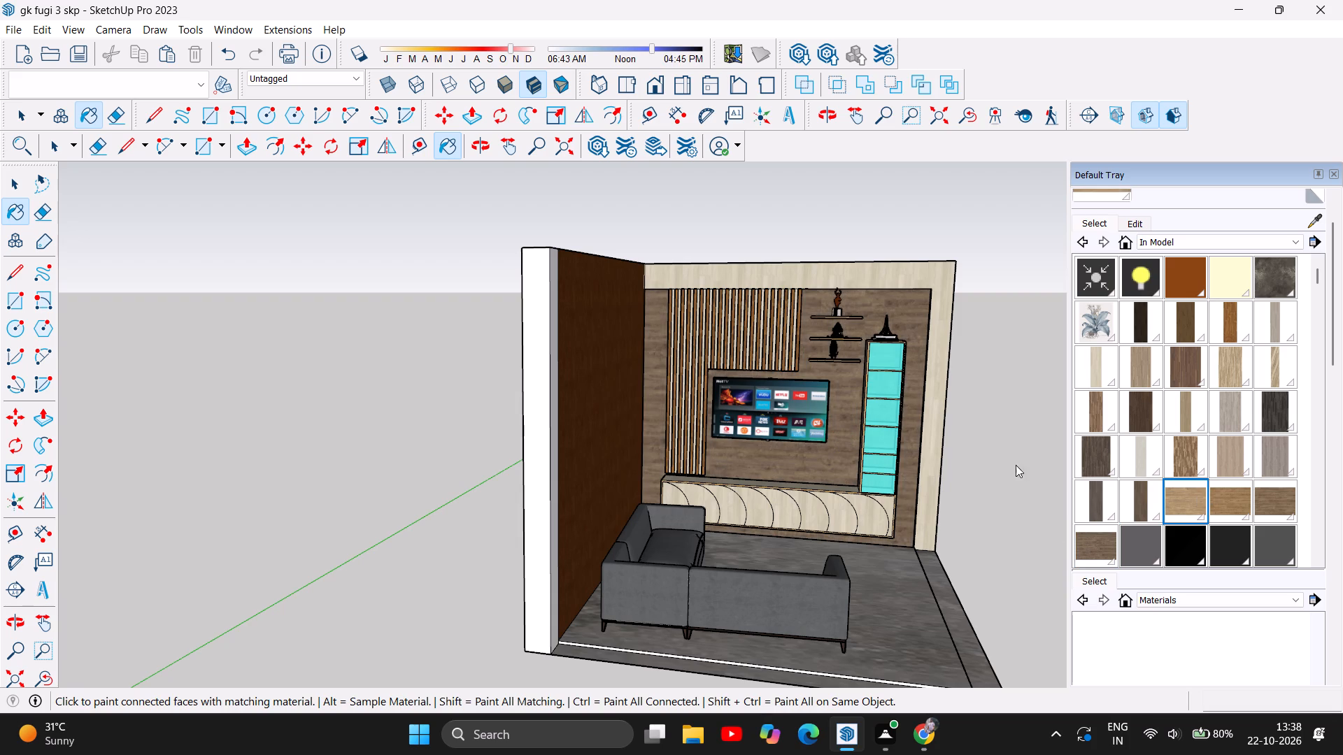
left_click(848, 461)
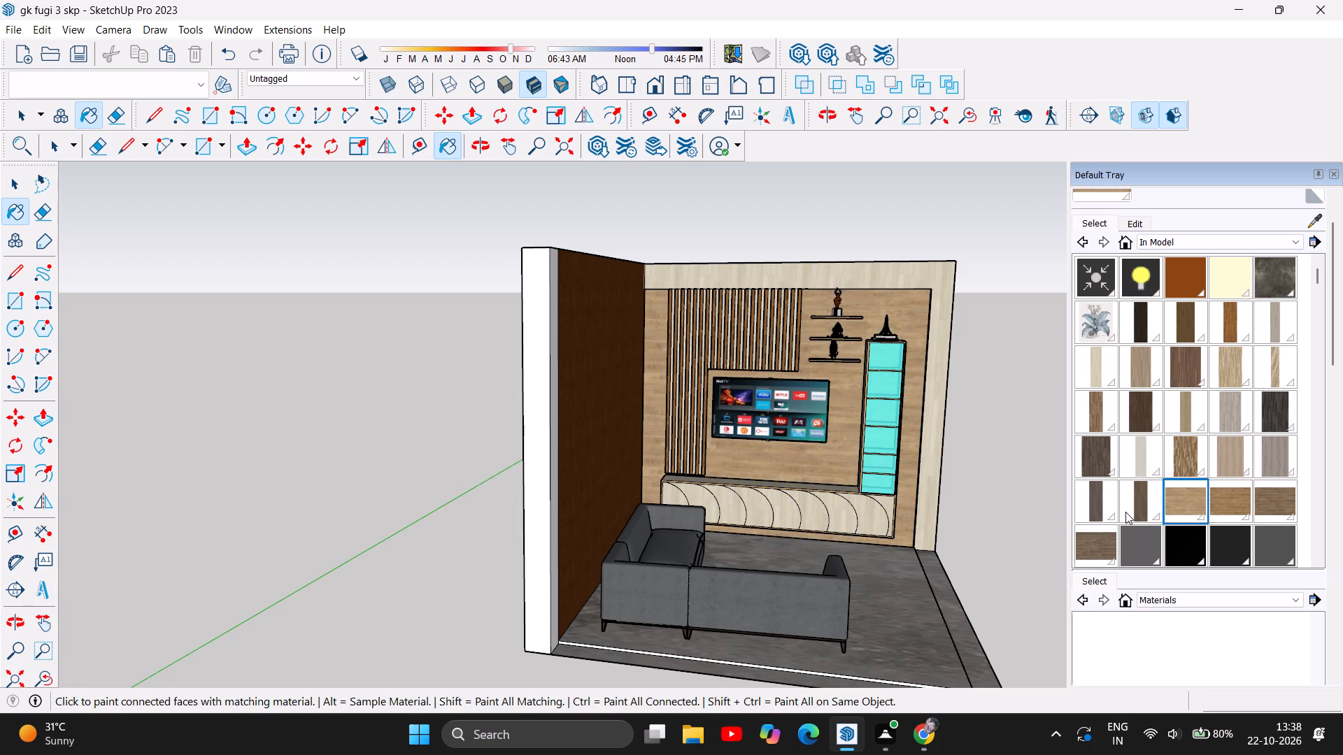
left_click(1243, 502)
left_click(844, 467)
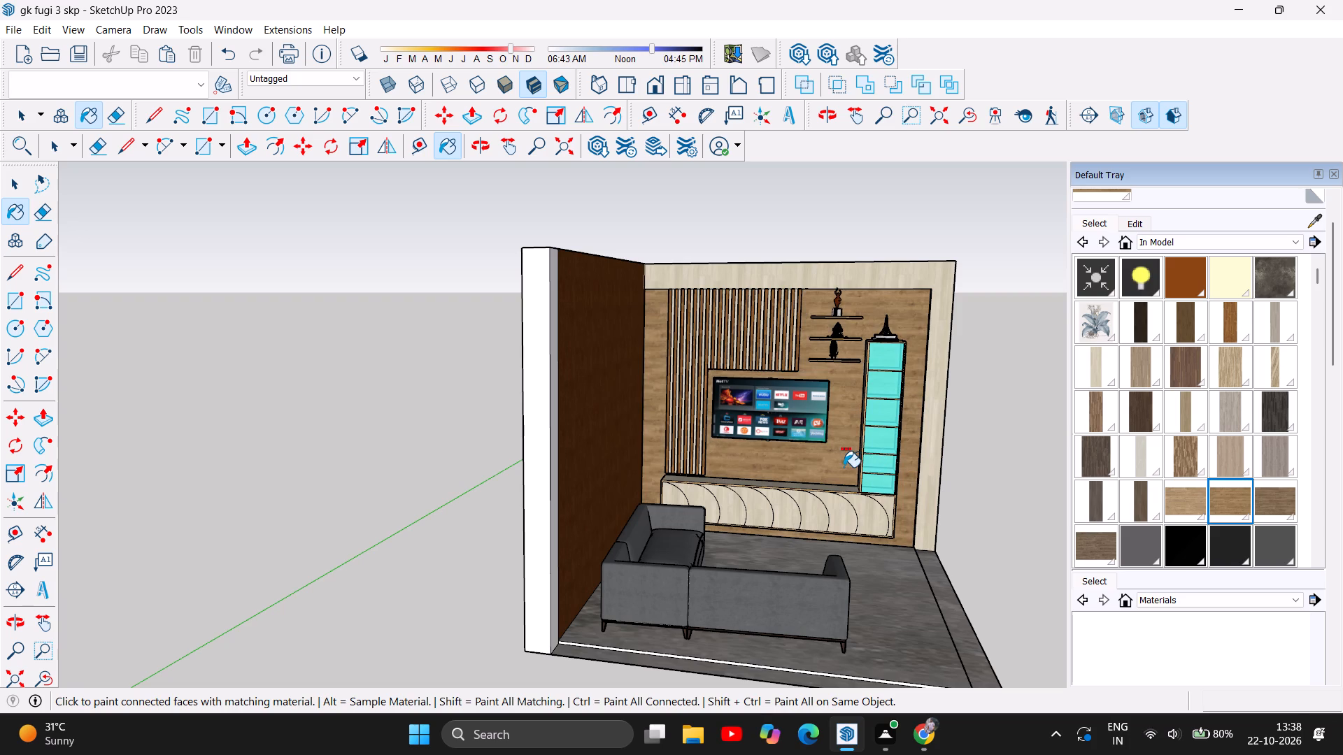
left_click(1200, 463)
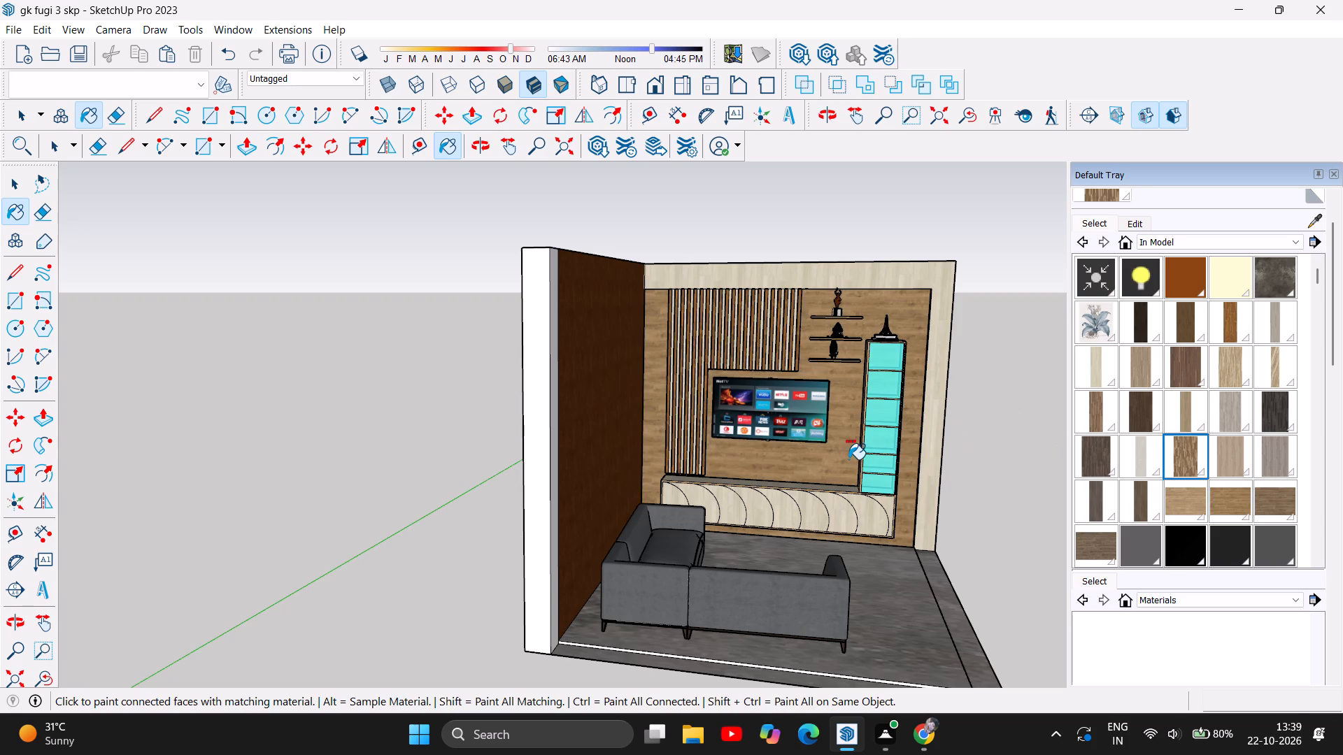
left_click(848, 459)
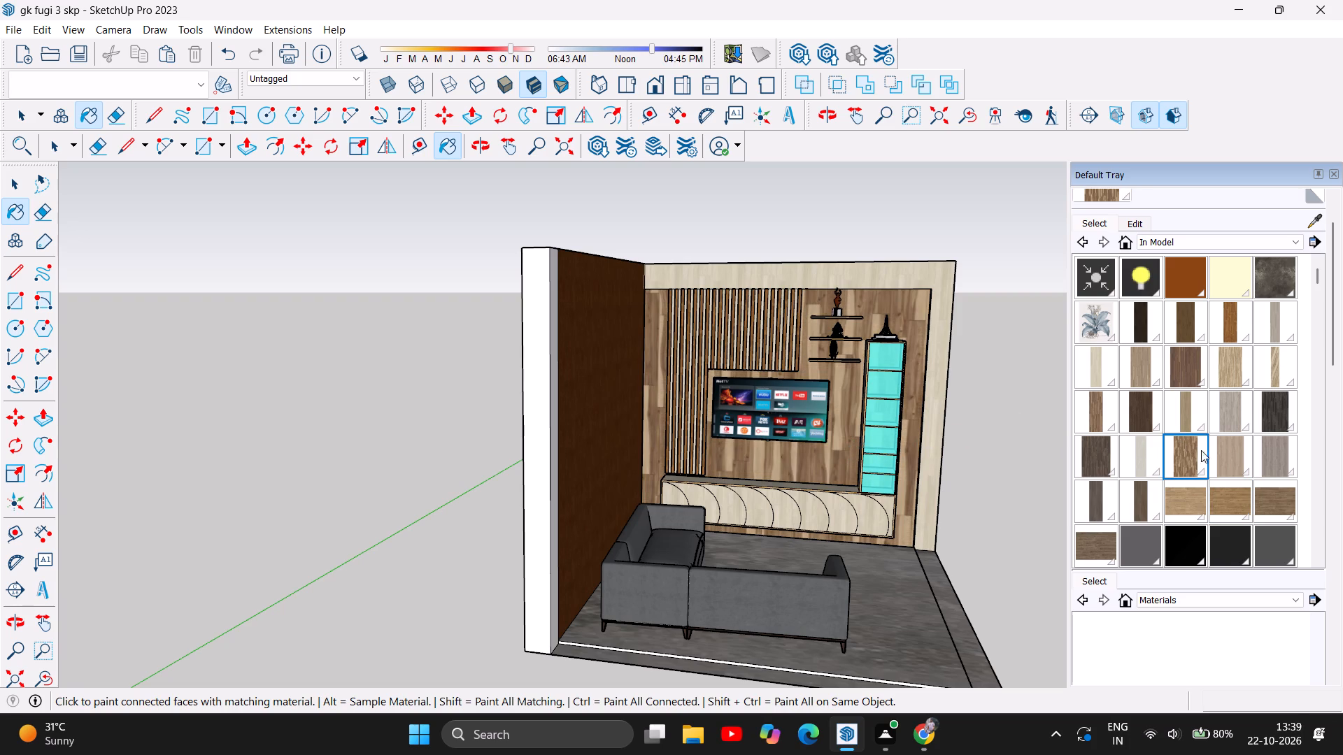
Paint the back panel behind the TV and shelves with the grey-brown vertical-grain in-model wood material.
left_click(1276, 468)
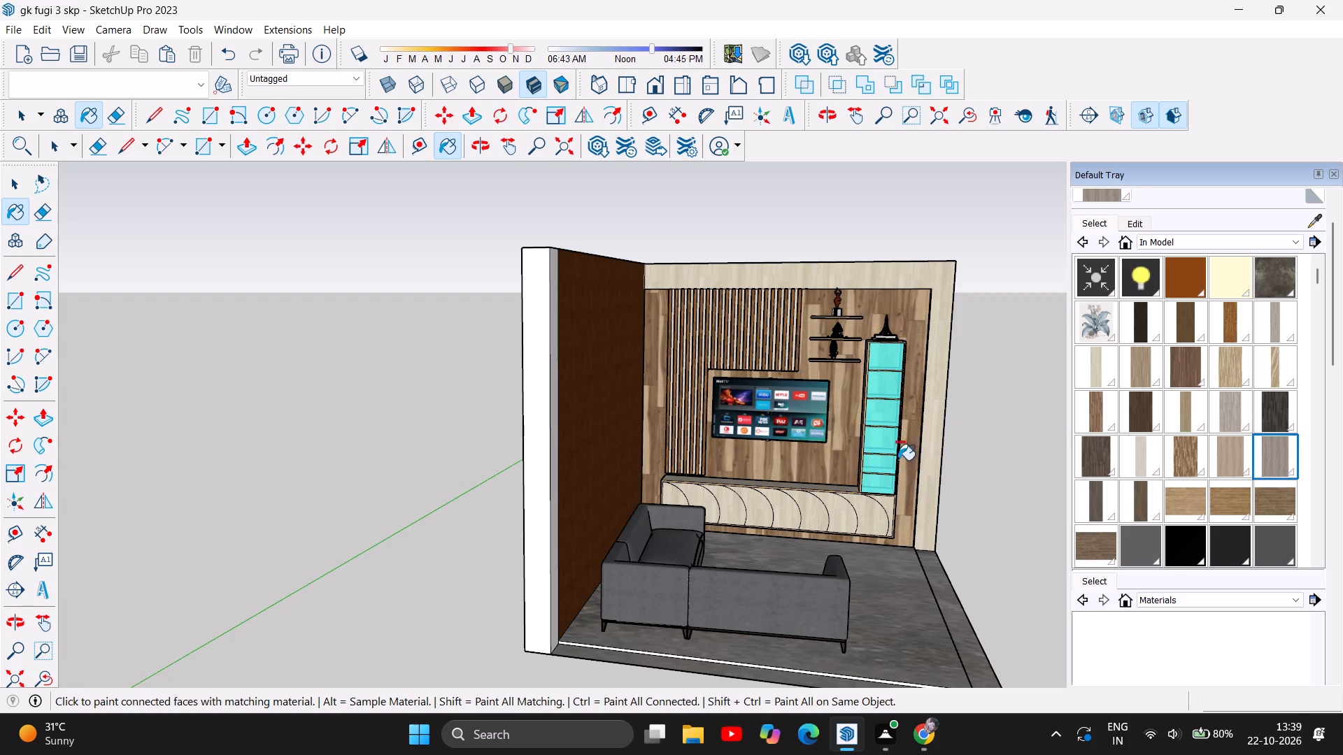
left_click(849, 466)
scroll(713, 461, "up", 1)
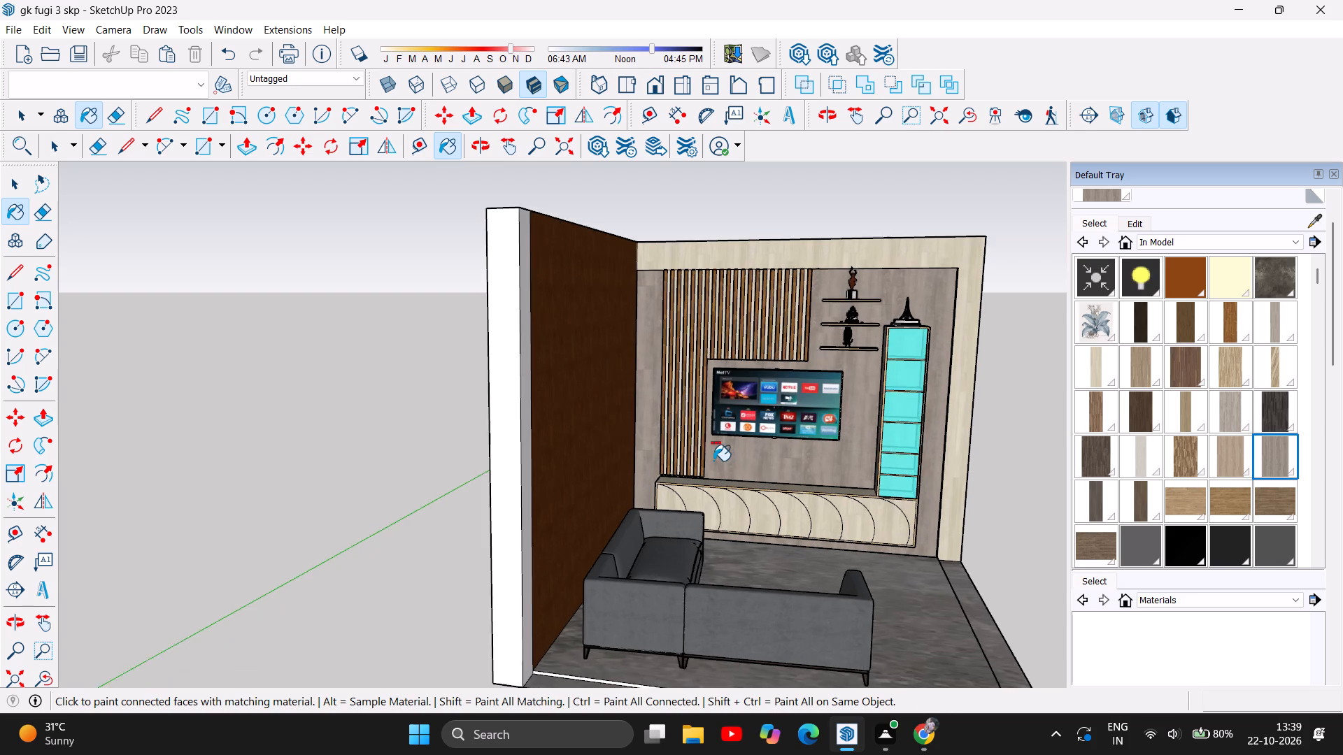
scroll(713, 461, "up", 4)
scroll(718, 460, "down", 7)
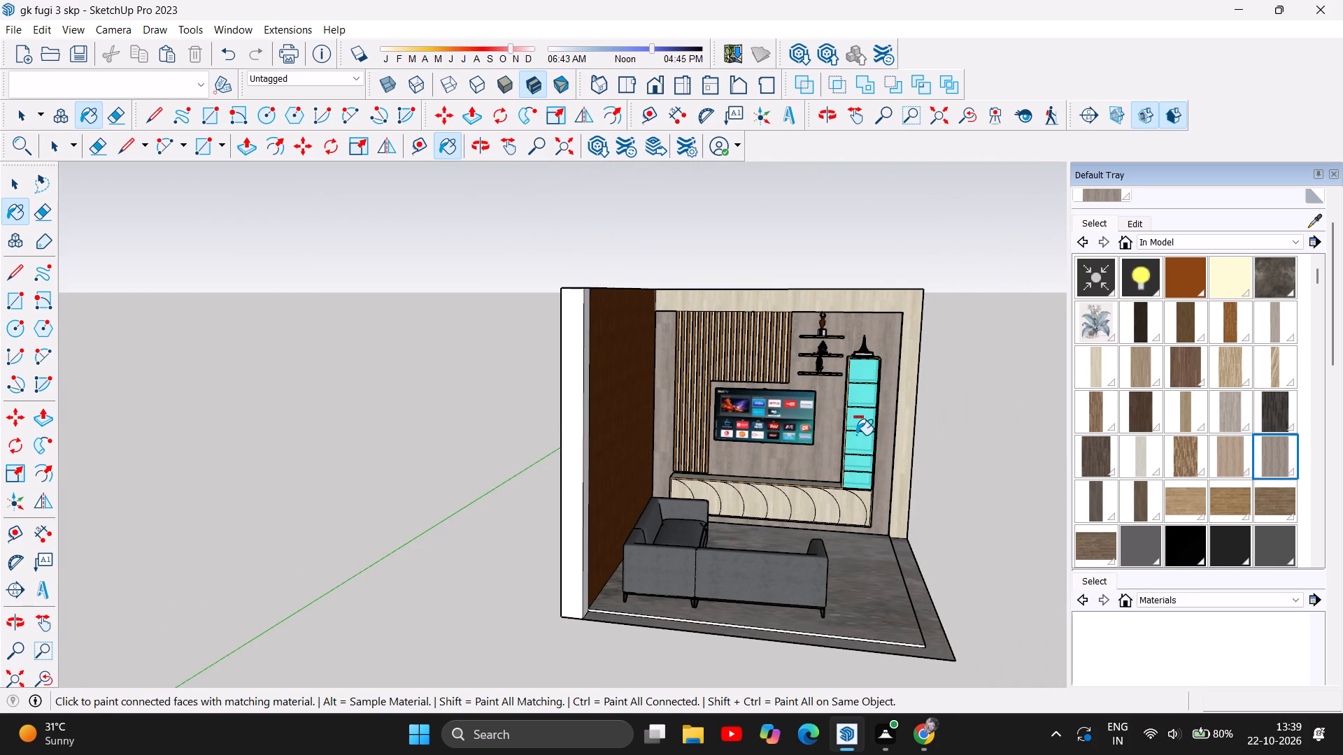
Paint the curved-pattern front of the TV console with the dark grey-brown in-model wood material.
left_click(1097, 459)
scroll(683, 520, "up", 5)
scroll(785, 506, "up", 6)
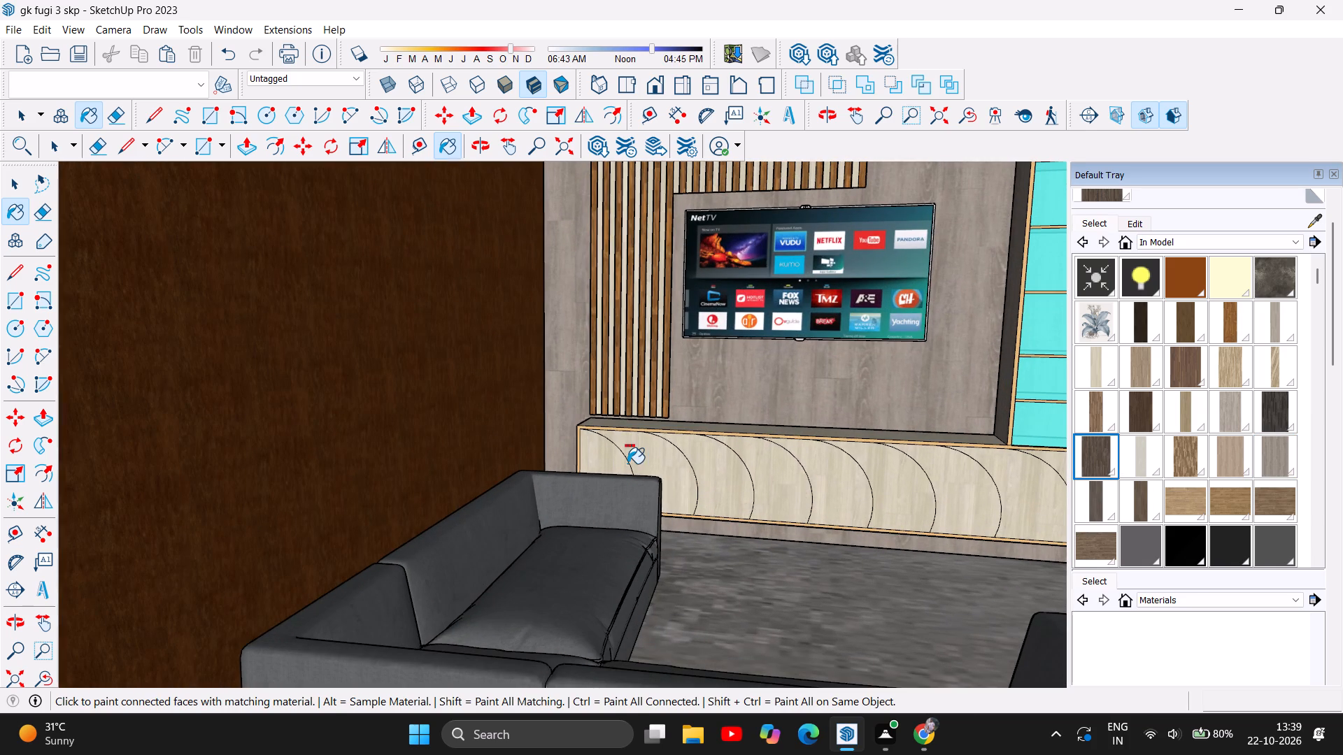
left_click(626, 469)
scroll(880, 438, "down", 10)
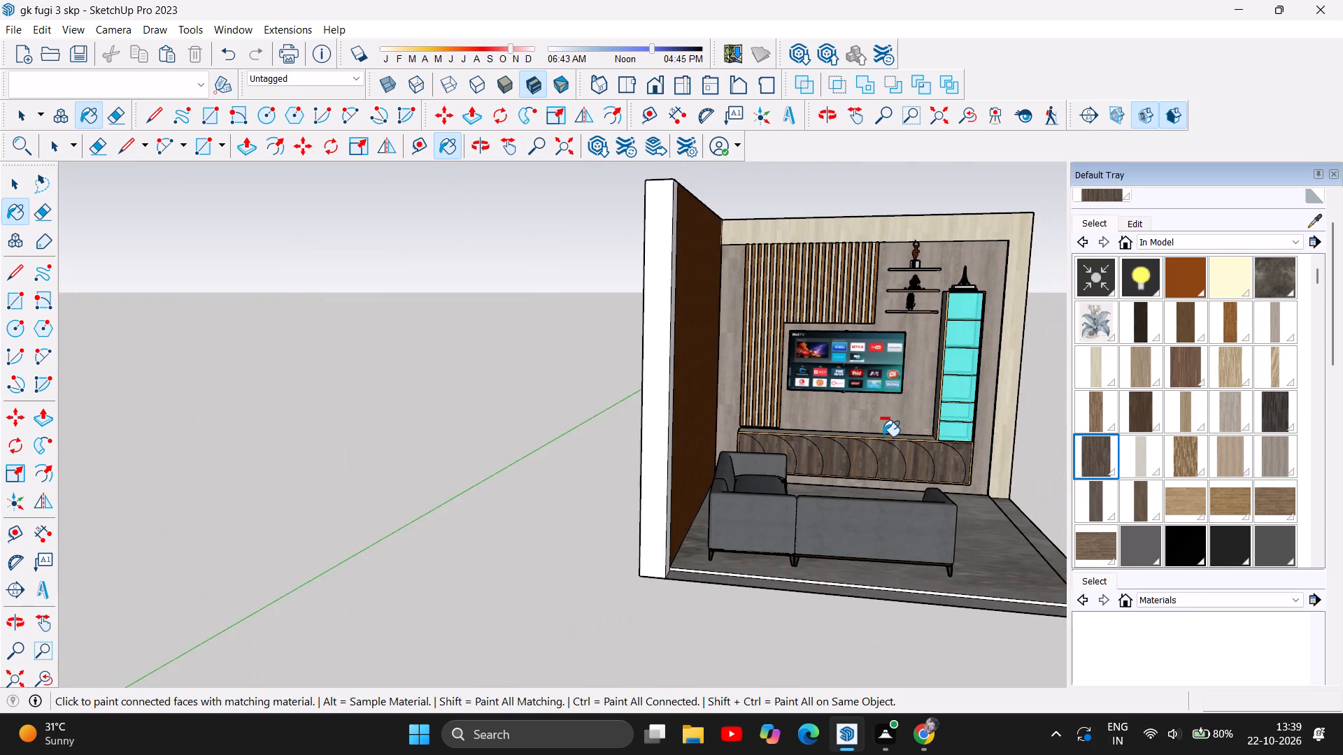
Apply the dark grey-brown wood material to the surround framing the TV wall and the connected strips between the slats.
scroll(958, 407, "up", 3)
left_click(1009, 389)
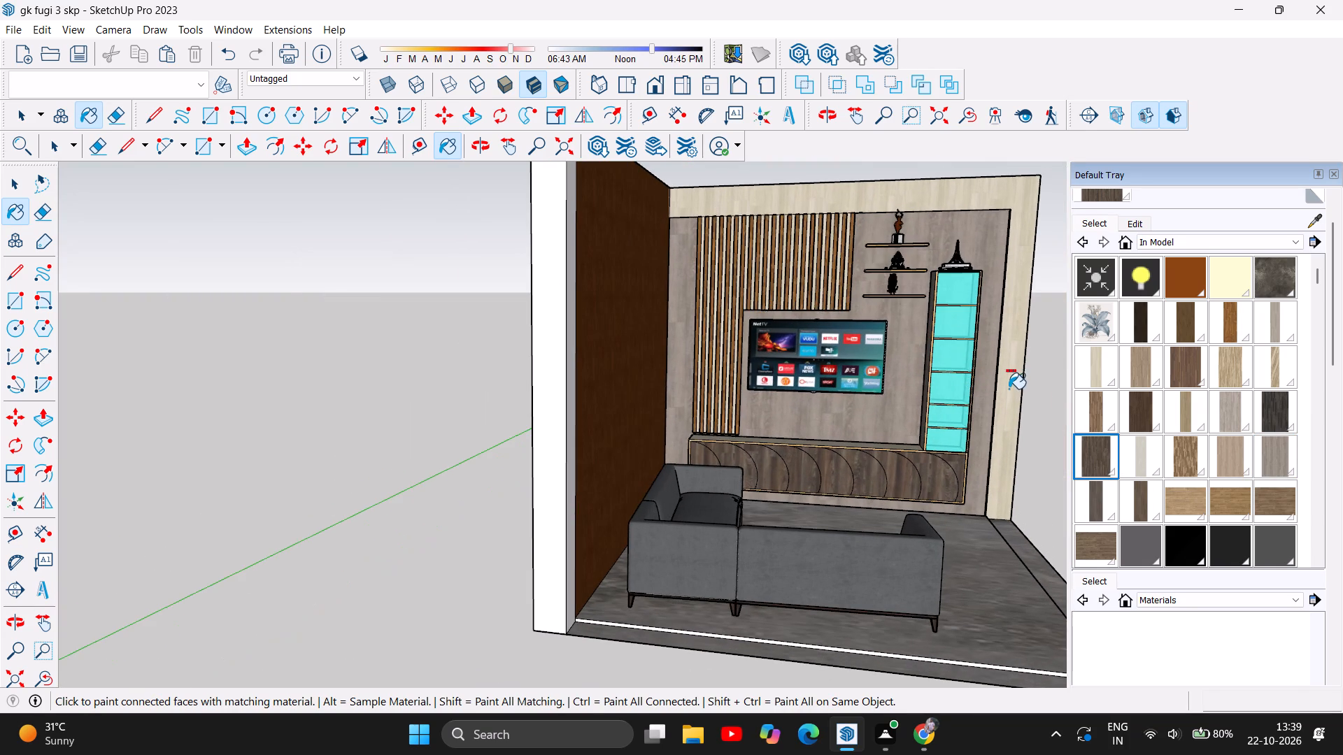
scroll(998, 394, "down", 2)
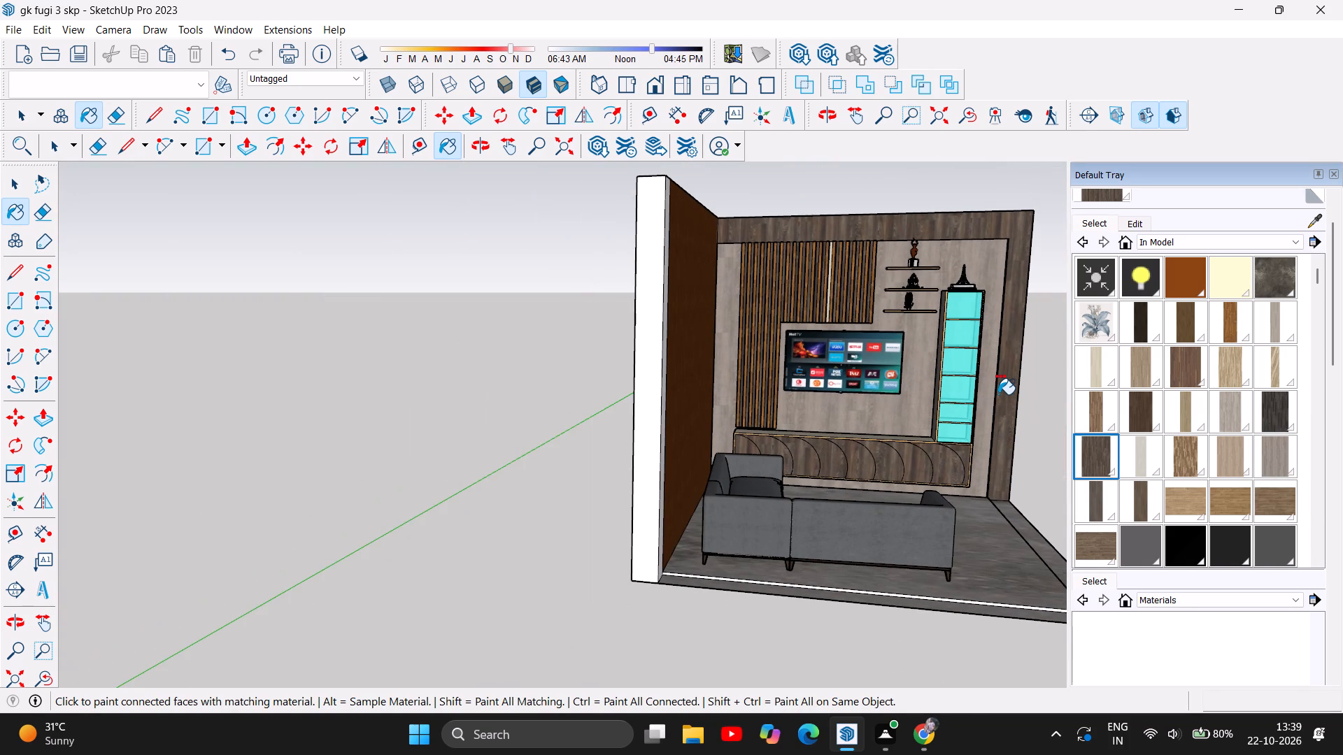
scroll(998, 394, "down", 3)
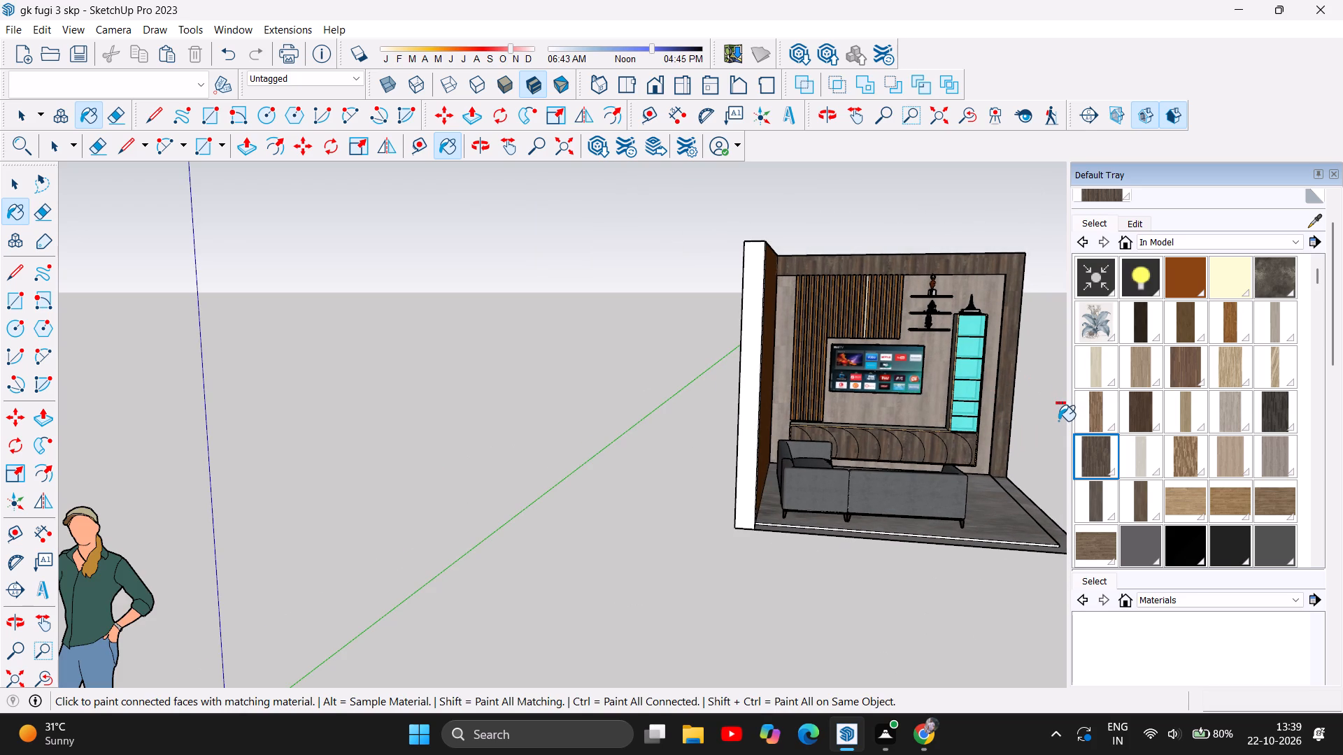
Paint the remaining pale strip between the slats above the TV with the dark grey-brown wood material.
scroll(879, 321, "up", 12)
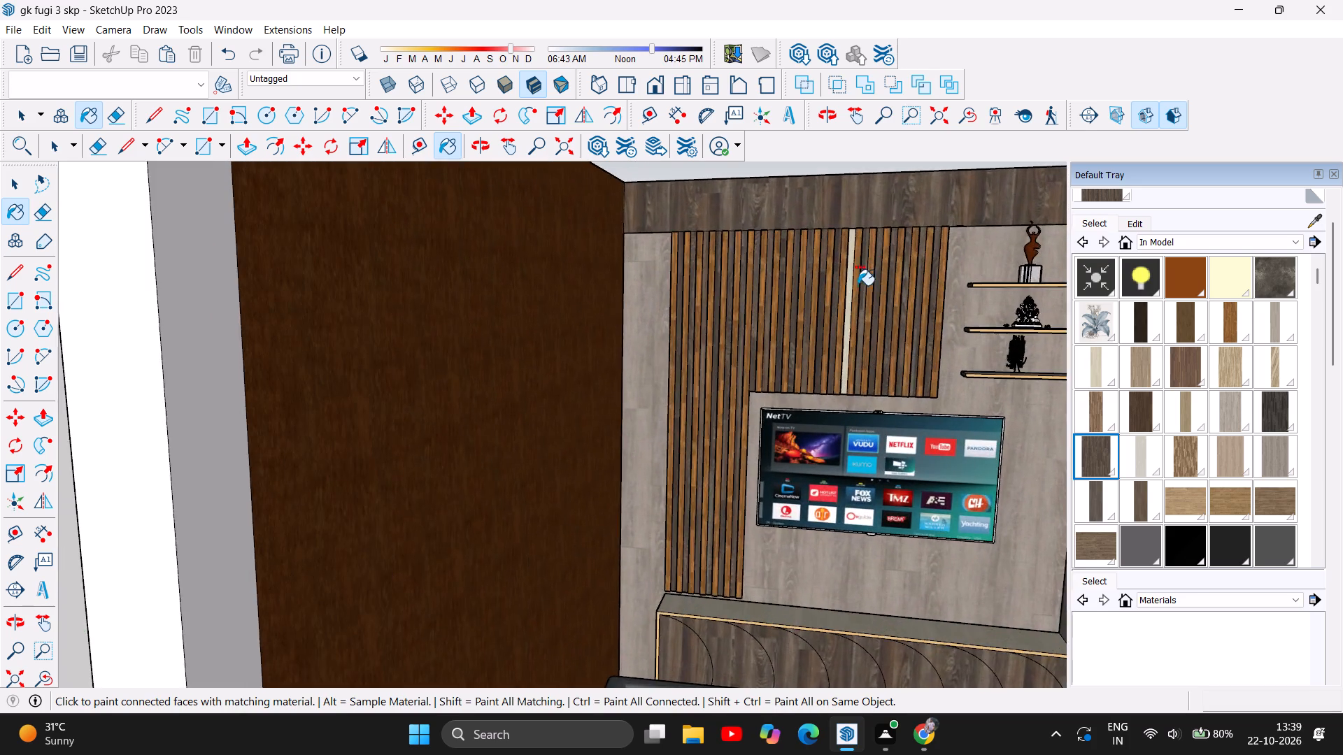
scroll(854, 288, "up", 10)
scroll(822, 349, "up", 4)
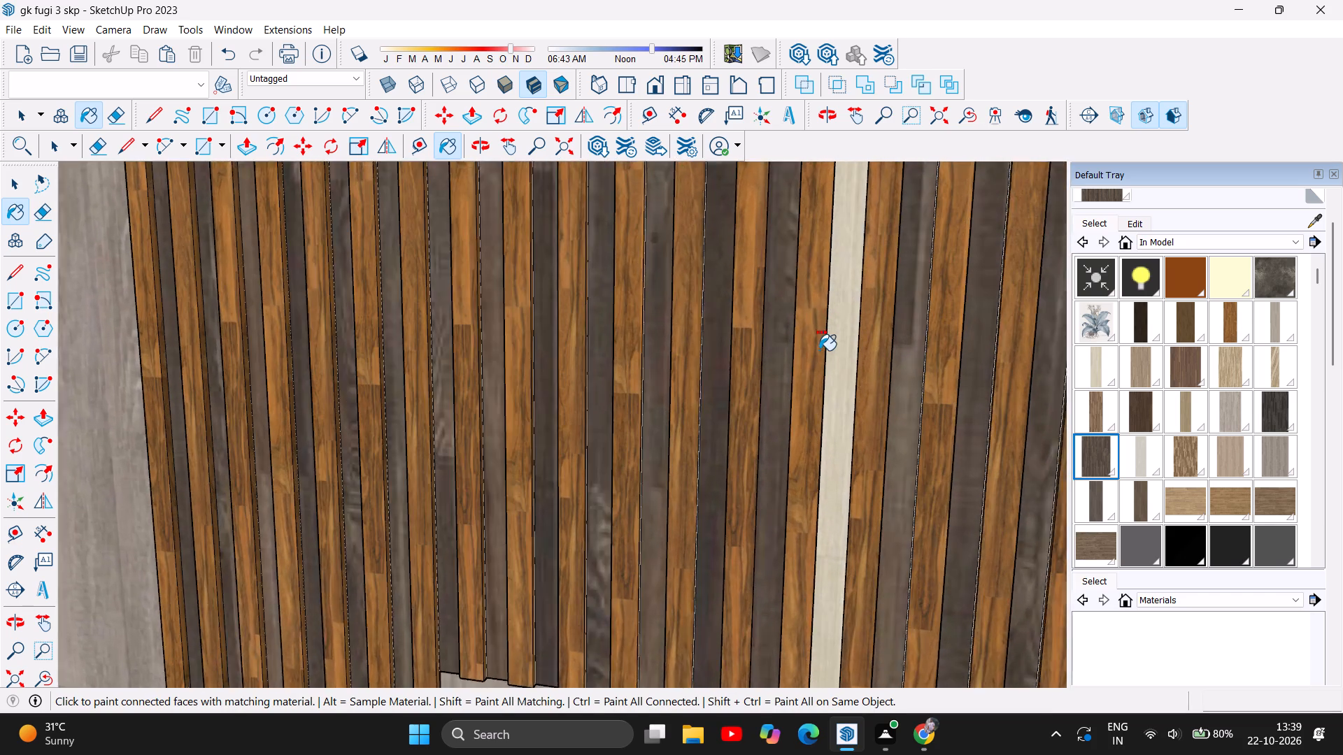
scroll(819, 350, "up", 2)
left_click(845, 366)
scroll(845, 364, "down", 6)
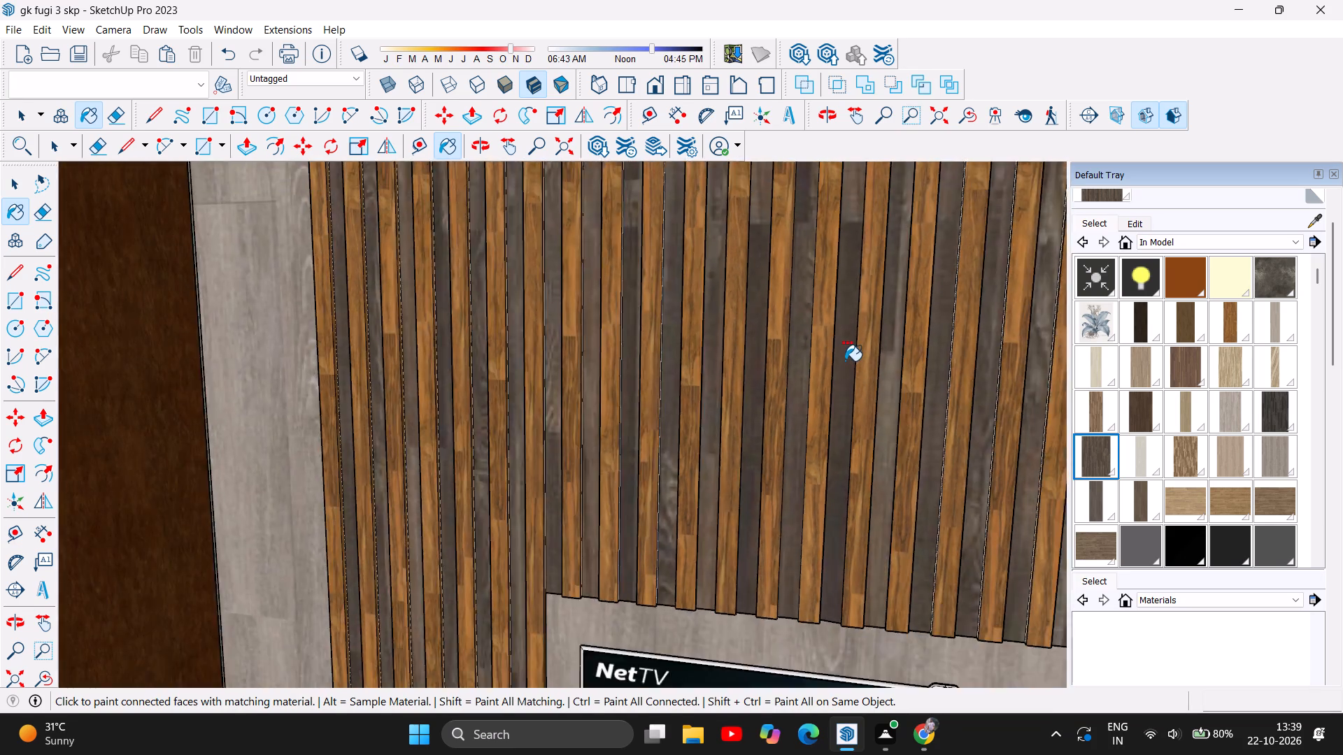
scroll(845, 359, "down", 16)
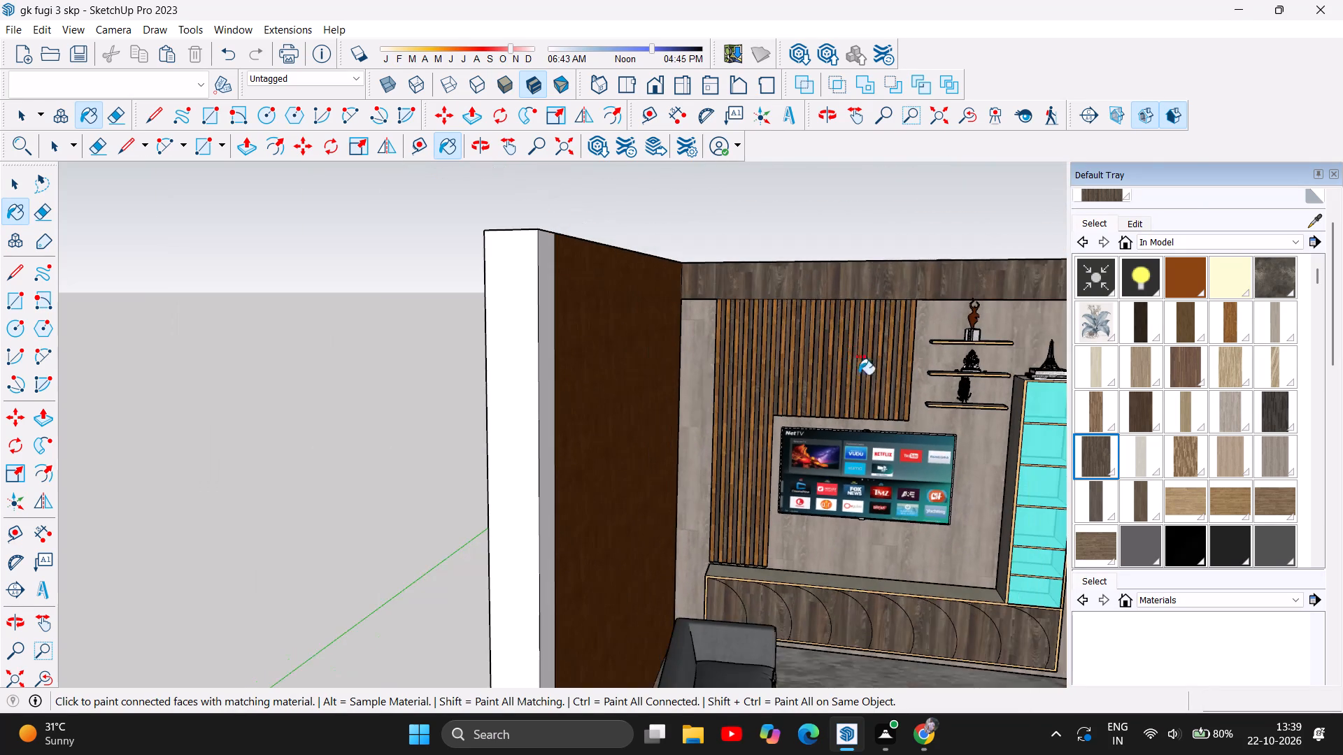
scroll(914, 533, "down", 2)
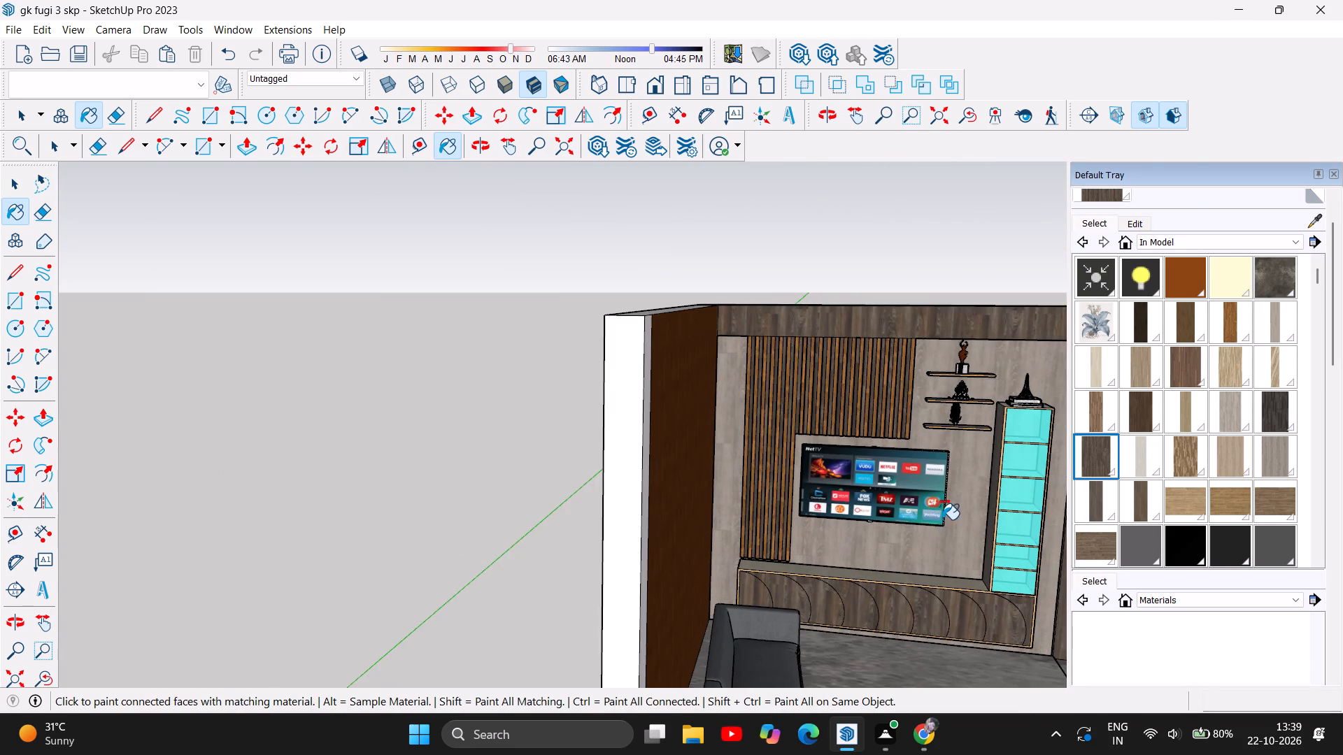
Examine the slats and dark strips up close, along with the console, surround and display cabinet, from several angles.
scroll(948, 524, "up", 4)
scroll(701, 336, "up", 20)
scroll(701, 336, "up", 6)
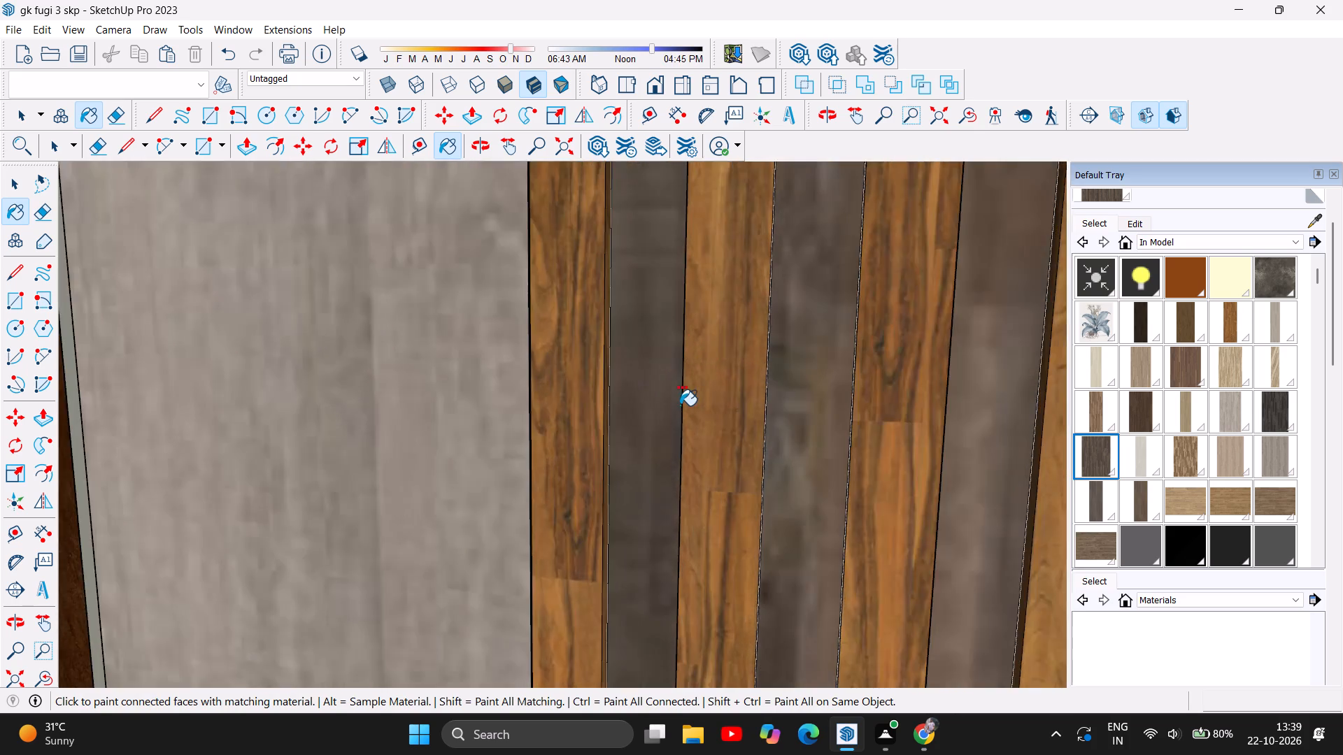
scroll(732, 447, "up", 8)
scroll(738, 446, "down", 6)
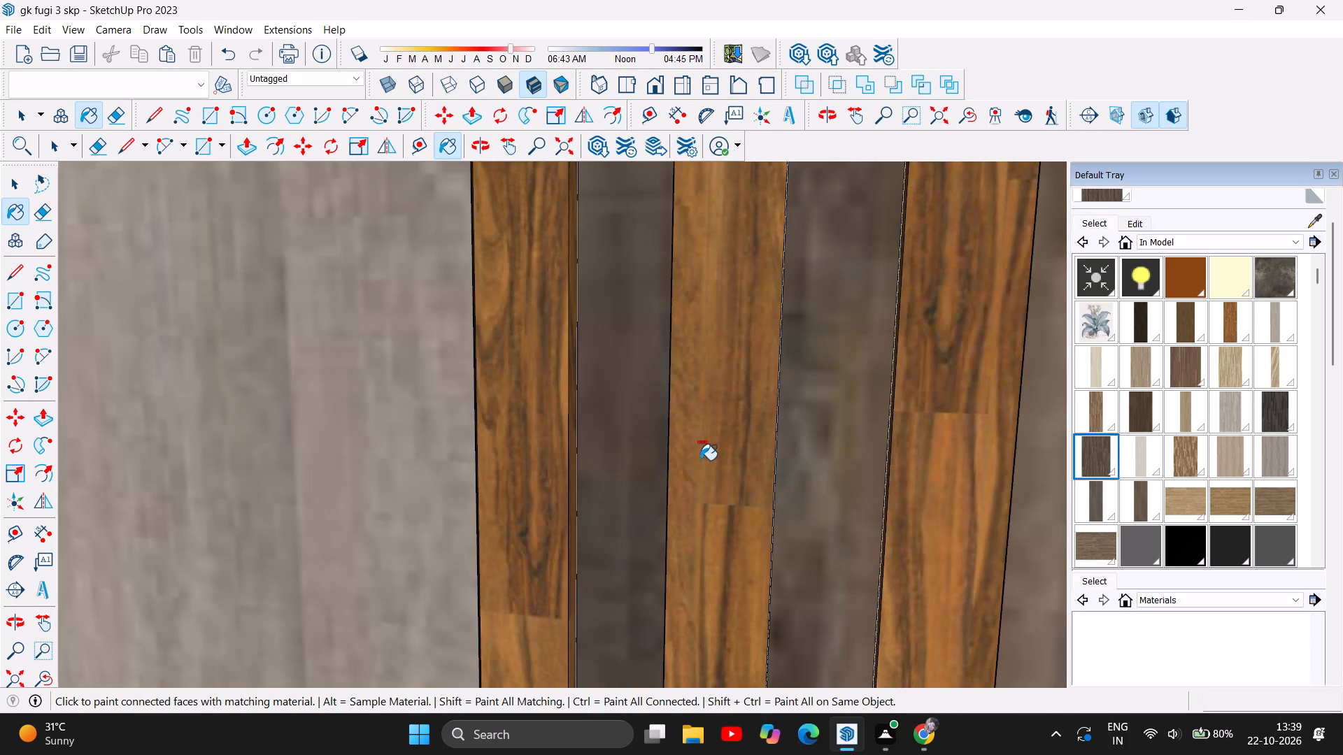
scroll(697, 465, "down", 17)
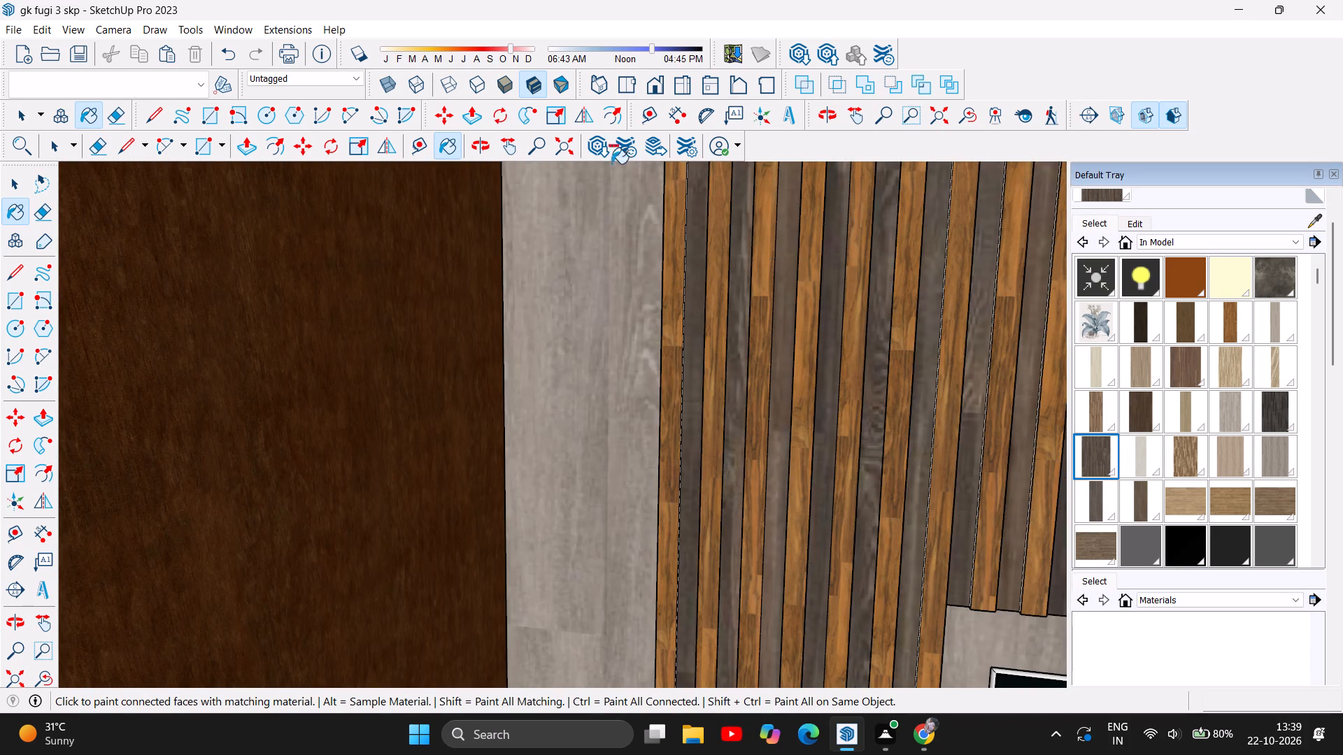
left_click(475, 147)
left_click_drag(753, 305, 543, 336)
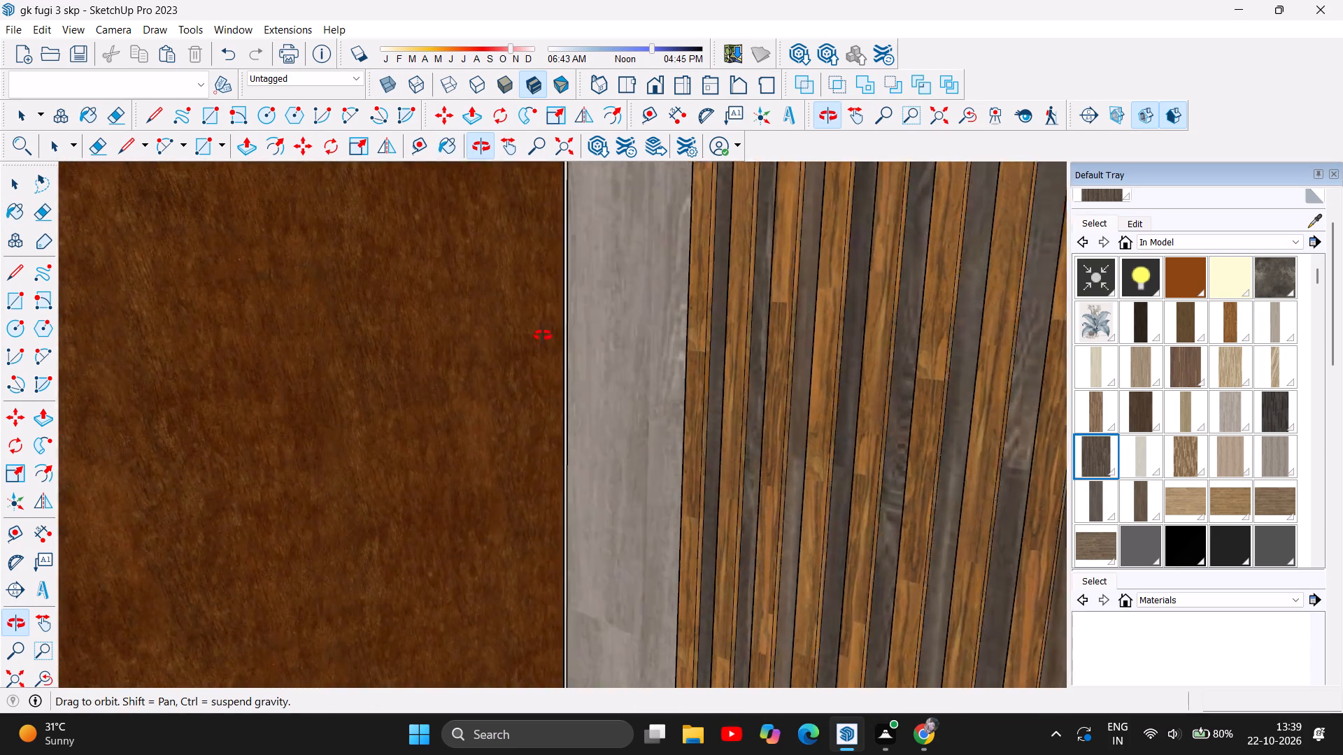
left_click_drag(543, 336, 352, 340)
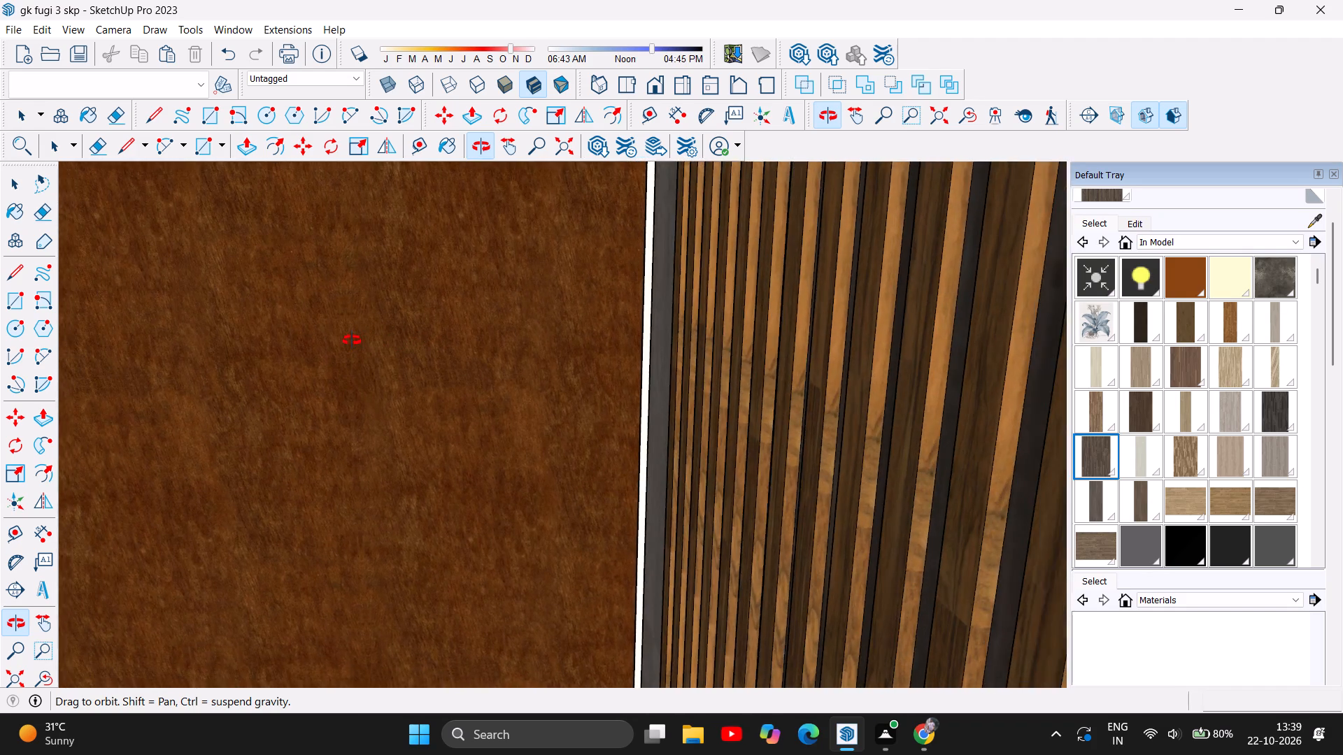
left_click_drag(352, 340, 803, 347)
scroll(797, 343, "down", 18)
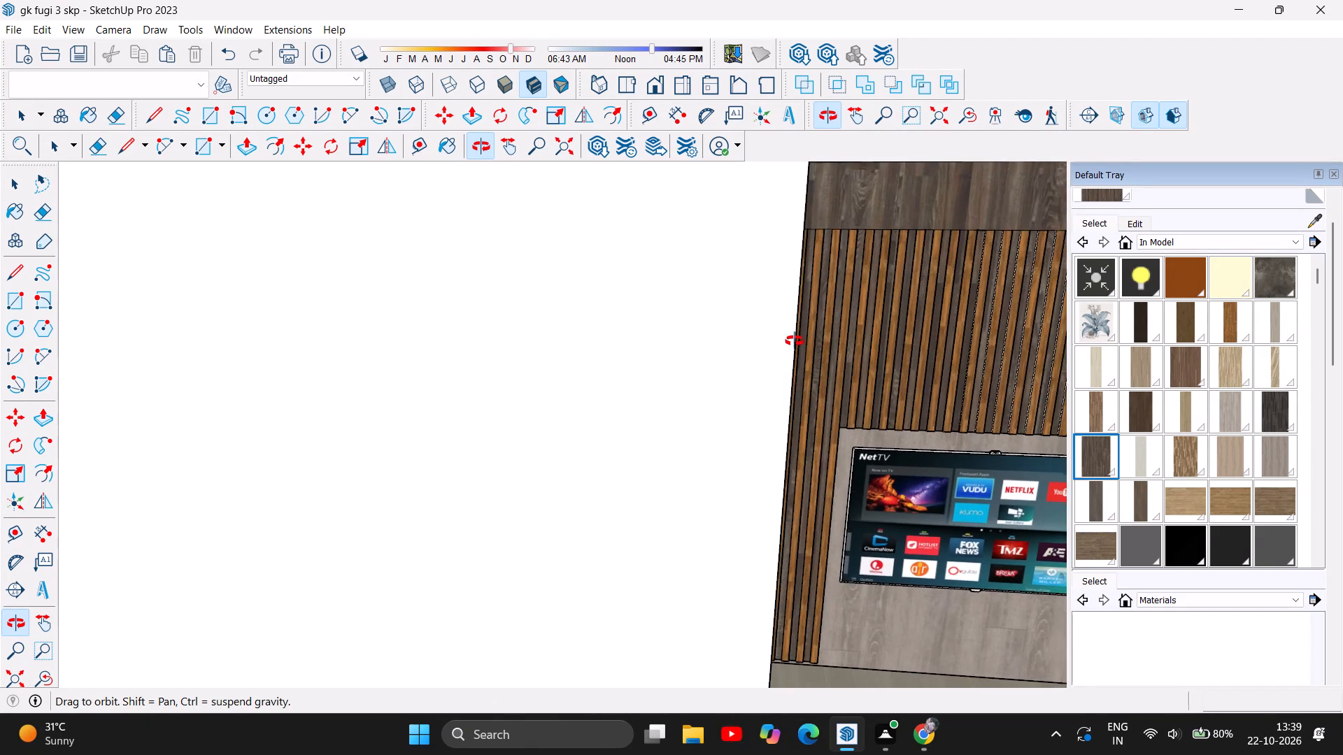
scroll(810, 357, "down", 6)
scroll(532, 358, "down", 7)
scroll(603, 364, "down", 5)
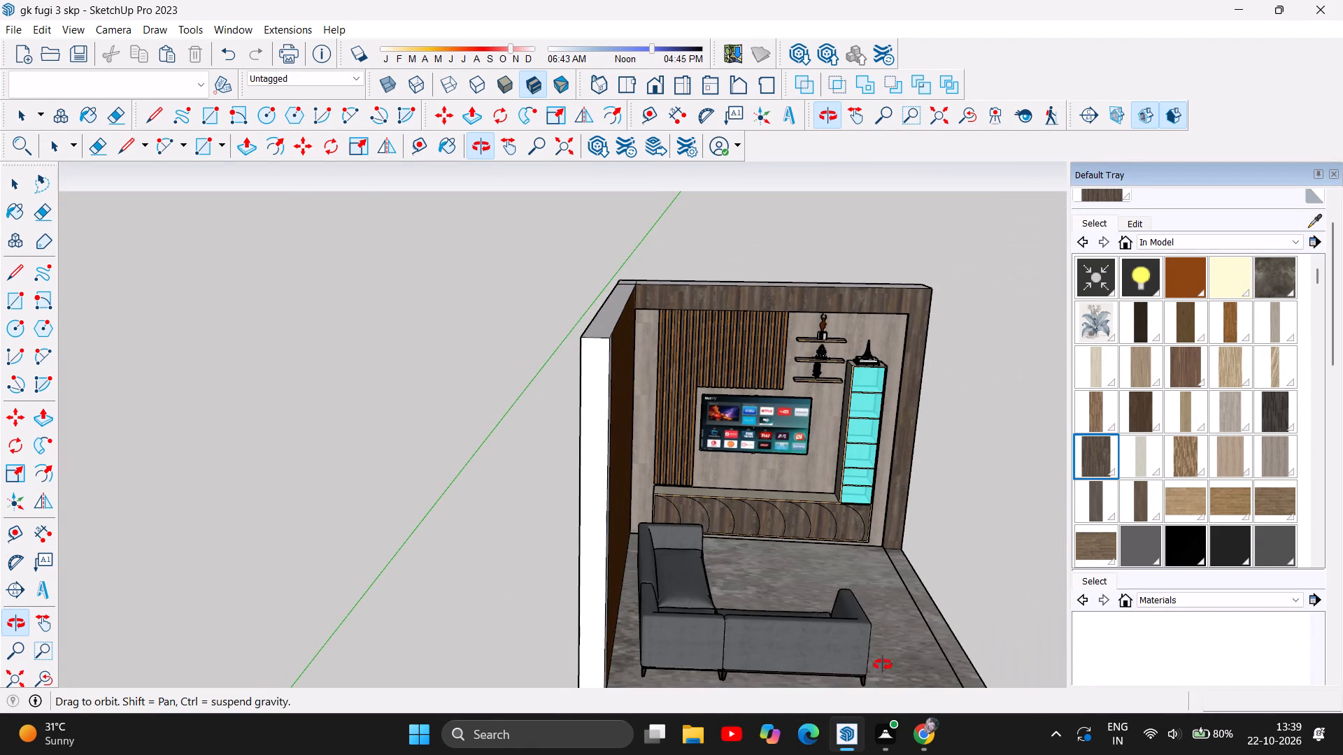
left_click_drag(878, 602, 695, 464)
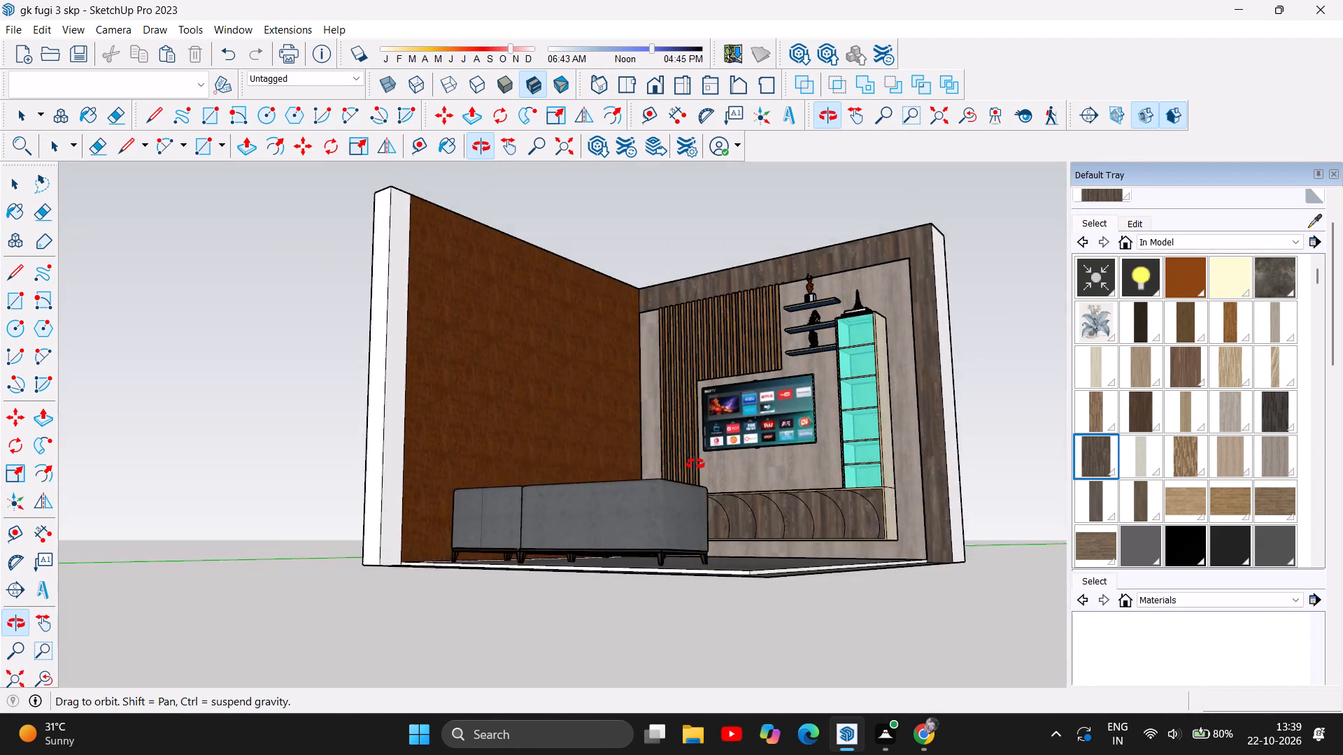
left_click_drag(695, 464, 699, 531)
scroll(727, 470, "up", 4)
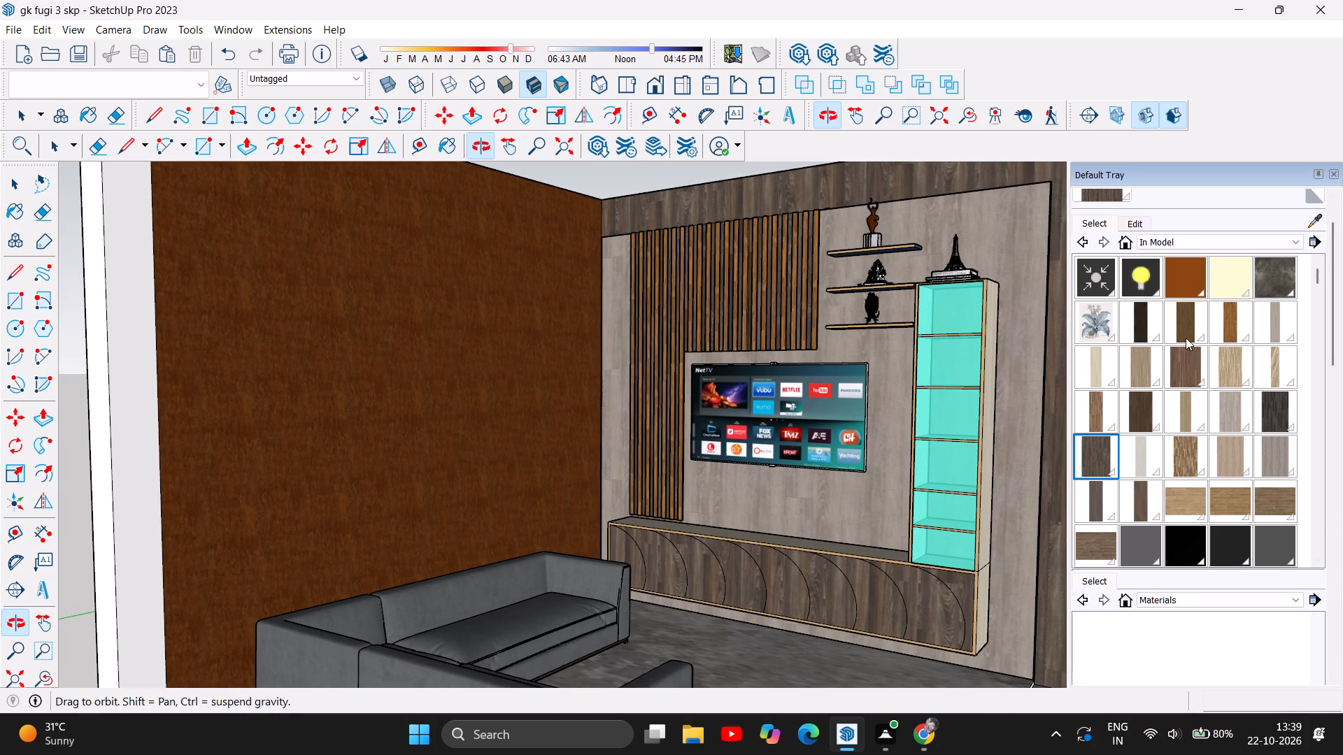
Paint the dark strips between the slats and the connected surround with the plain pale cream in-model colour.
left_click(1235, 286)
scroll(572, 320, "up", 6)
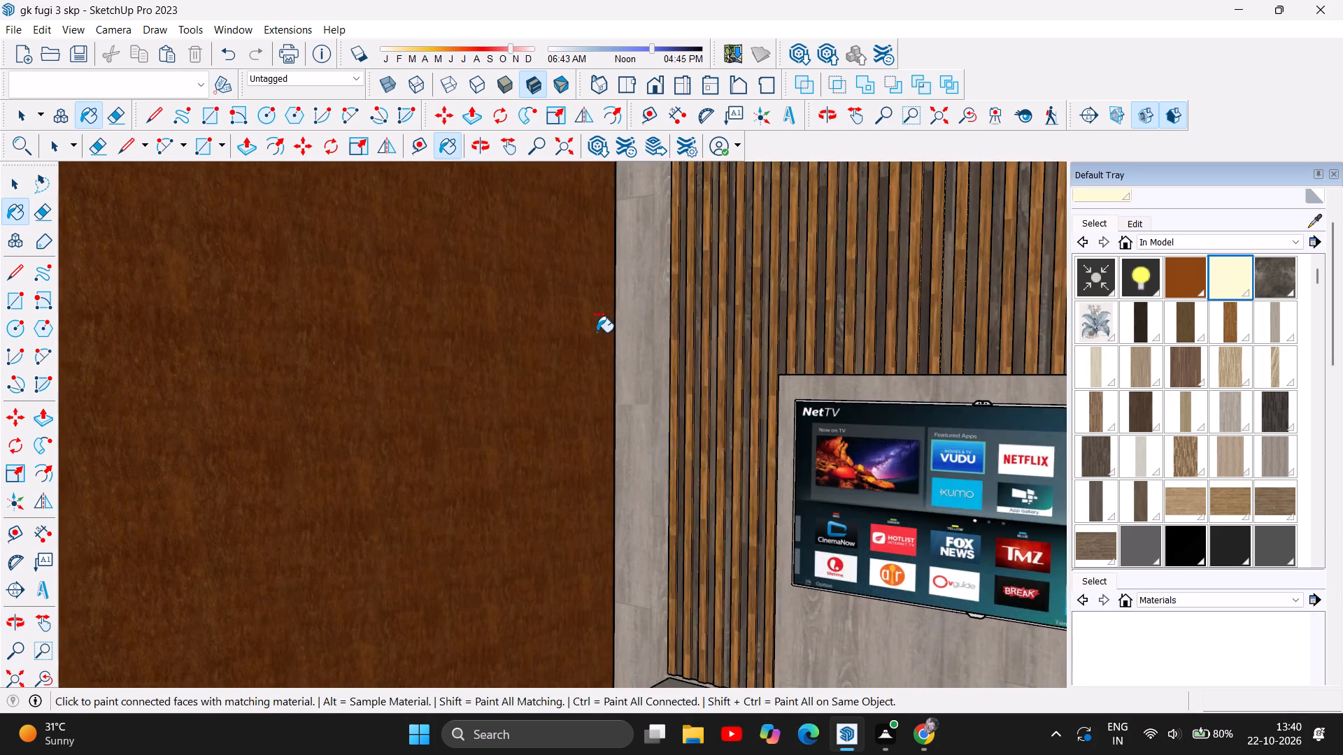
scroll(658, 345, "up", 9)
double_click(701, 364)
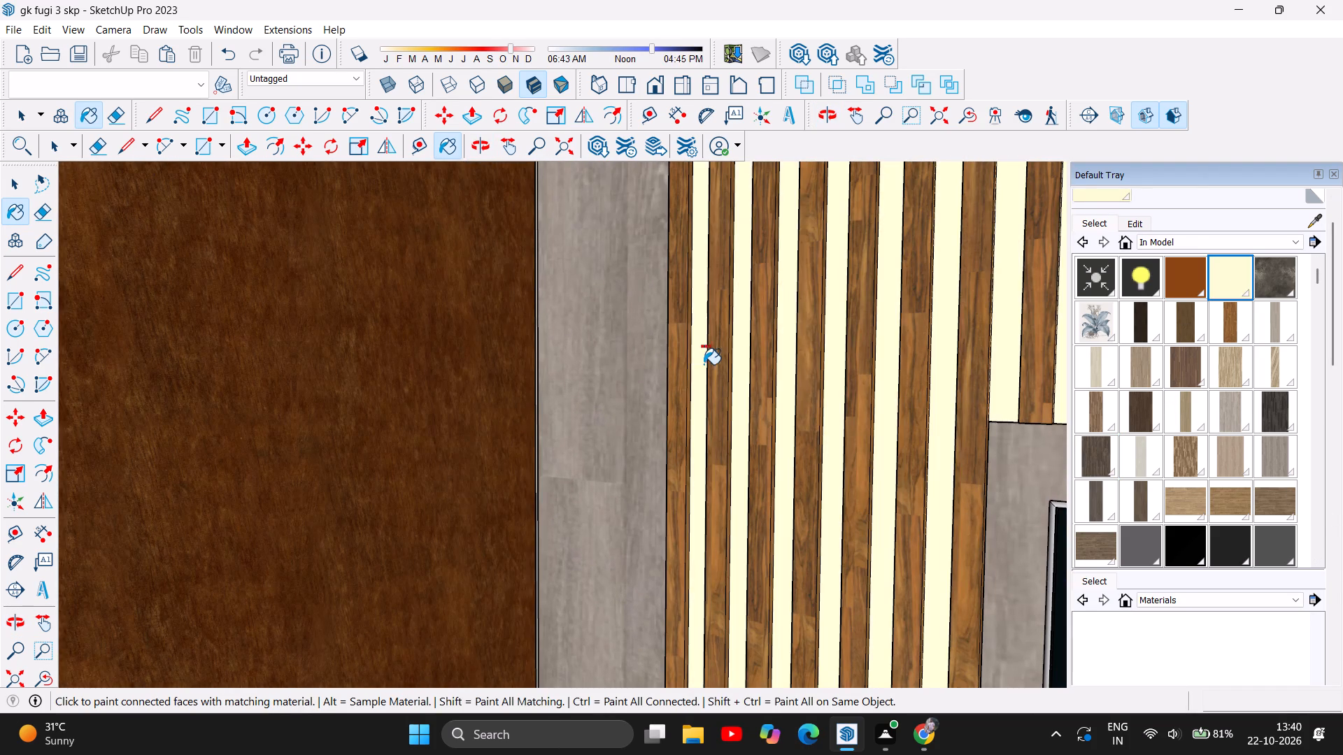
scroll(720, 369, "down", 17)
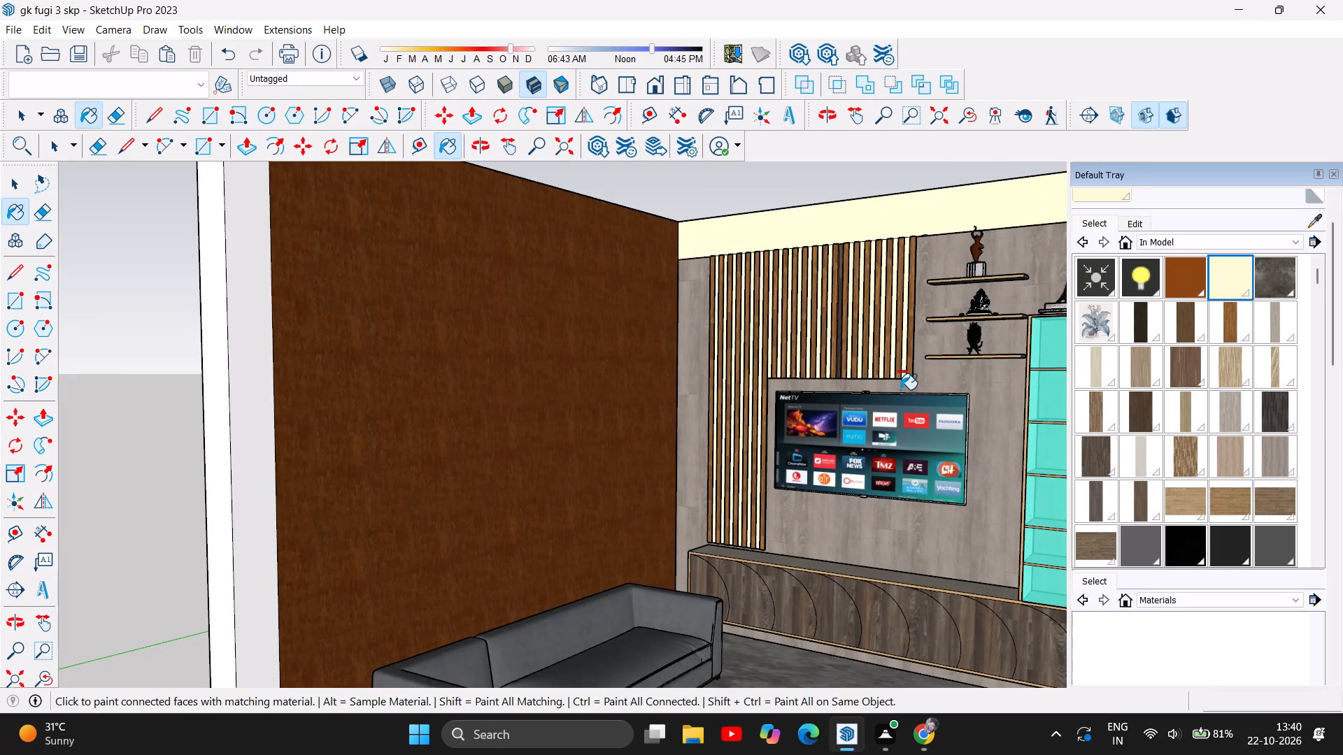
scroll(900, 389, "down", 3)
Paint the remaining dark strip between the slats above the TV with the plain pale cream colour.
scroll(851, 350, "up", 17)
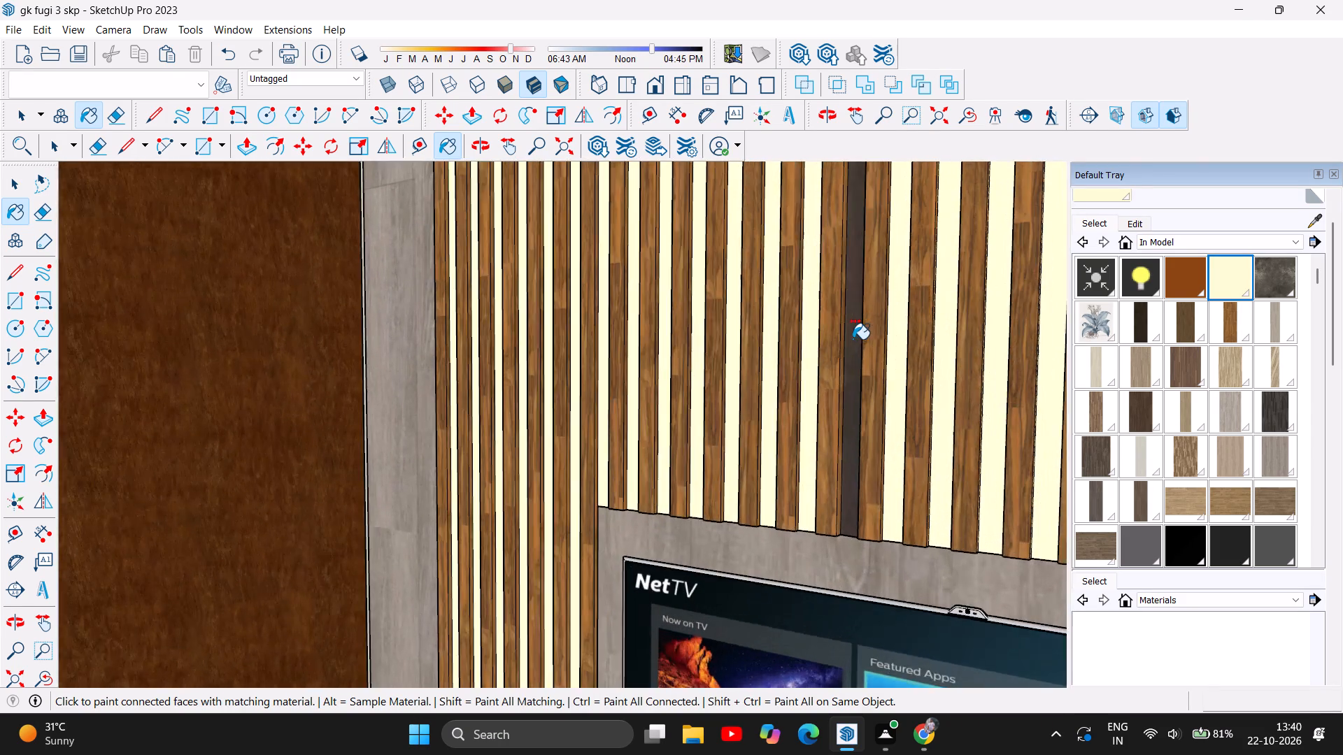
scroll(853, 339, "up", 5)
left_click(853, 340)
scroll(885, 359, "down", 9)
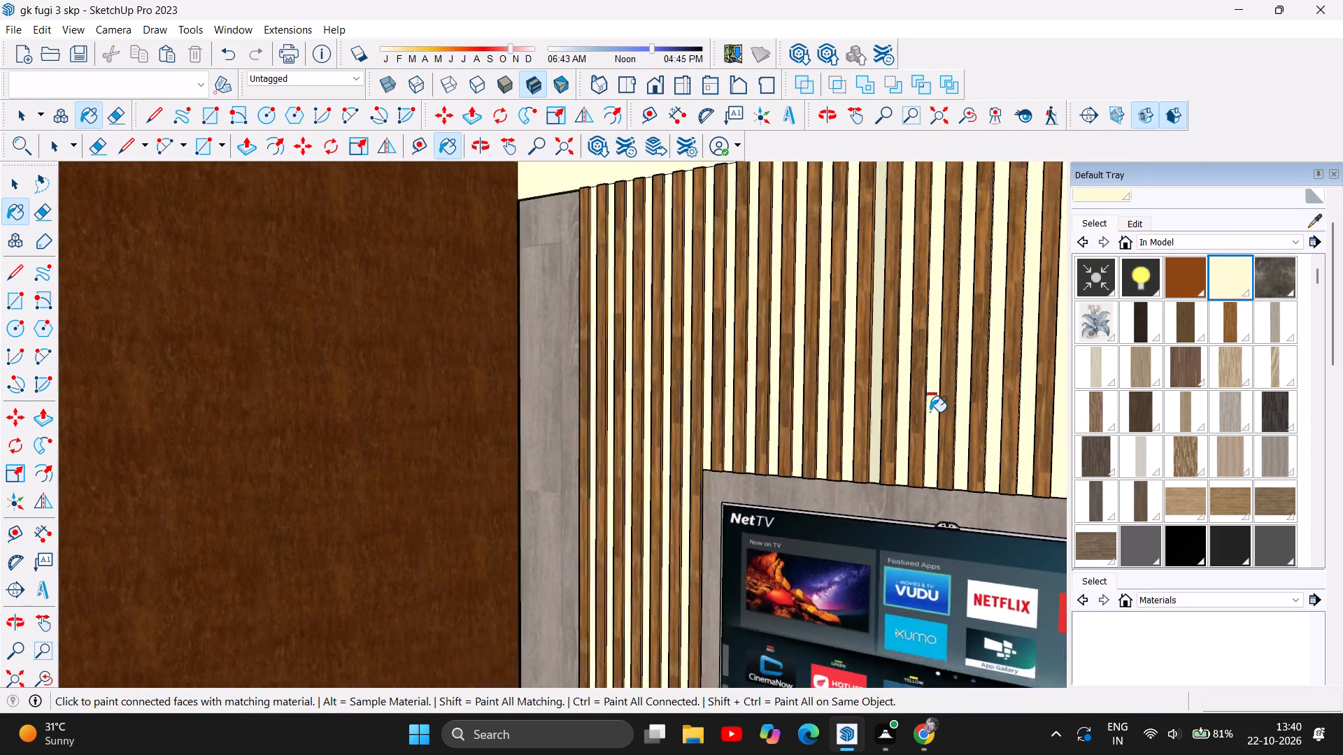
scroll(930, 412, "down", 16)
scroll(790, 452, "down", 6)
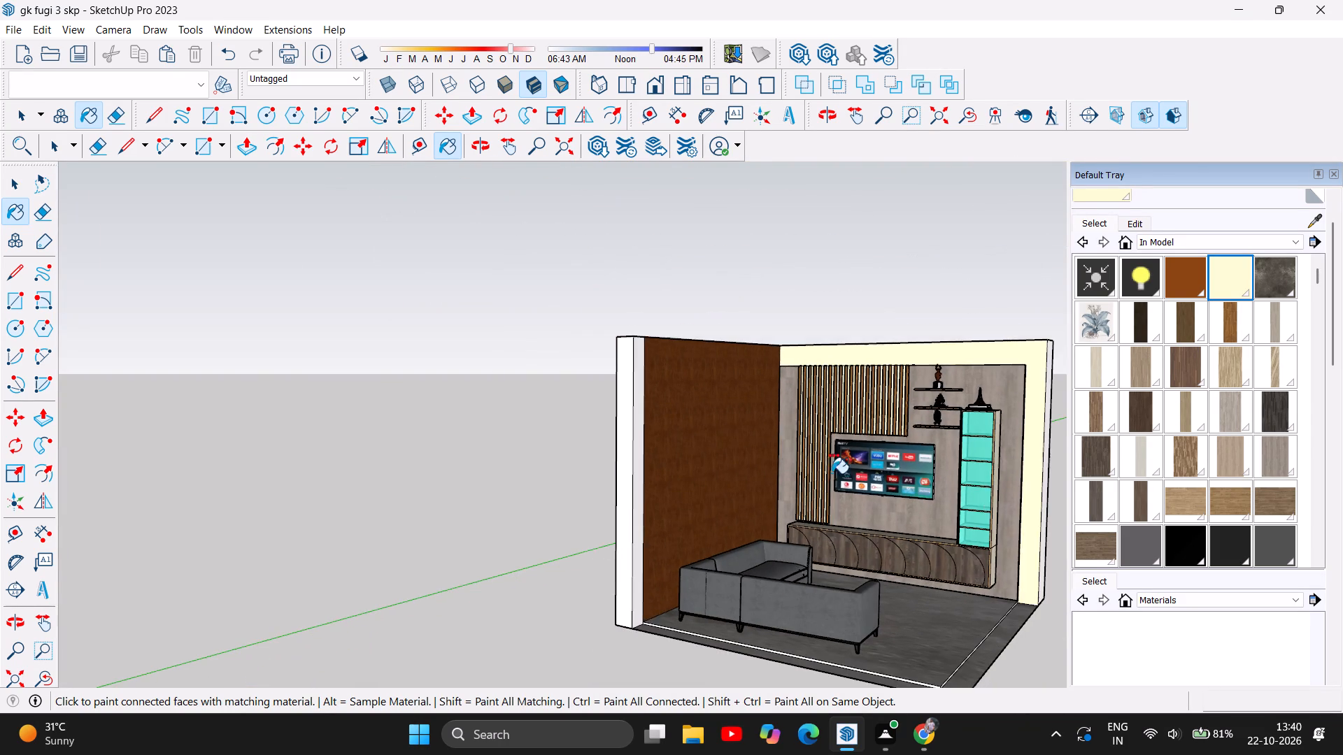
scroll(856, 501, "down", 2)
Paint the cream surround and the connected strips between the slats with the dark grey-brown wood in-model material.
left_click(1108, 456)
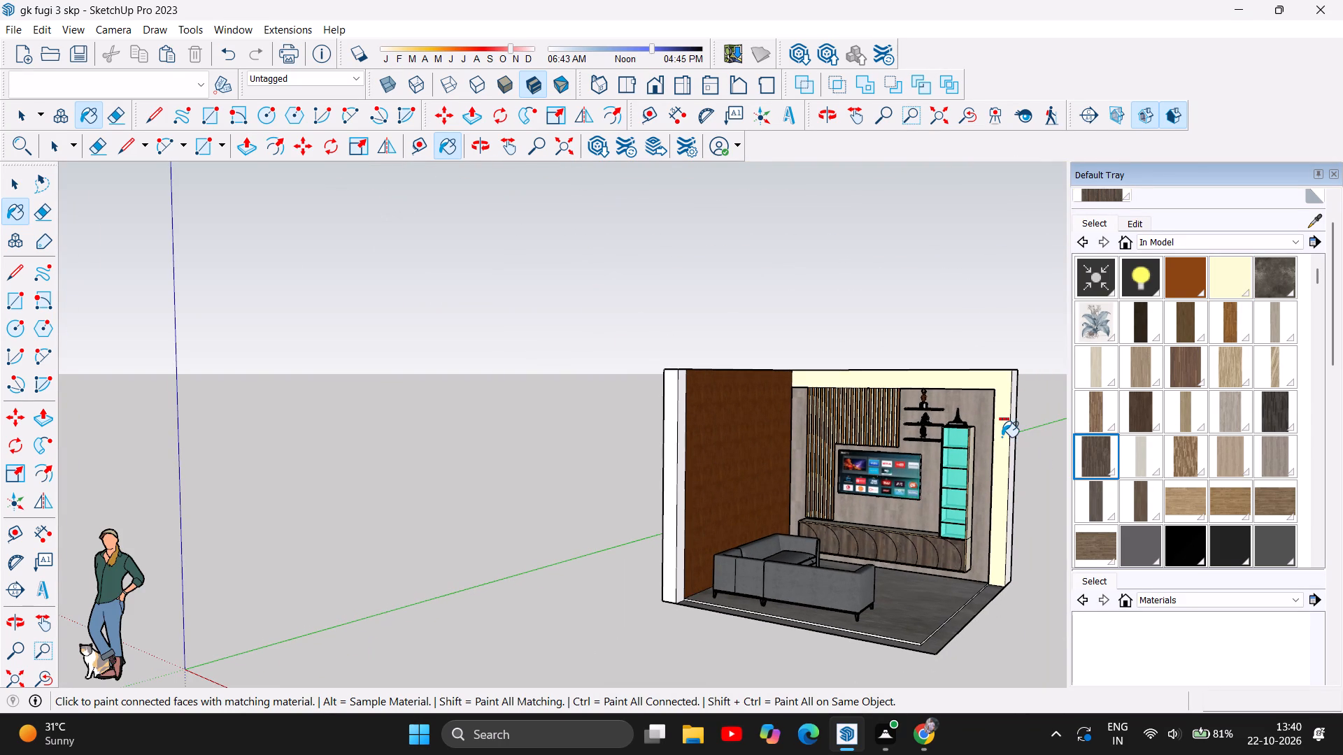
left_click(1000, 435)
Paint the remaining cream strip between the slats above the TV with the dark grey-brown wood material.
scroll(872, 396, "up", 7)
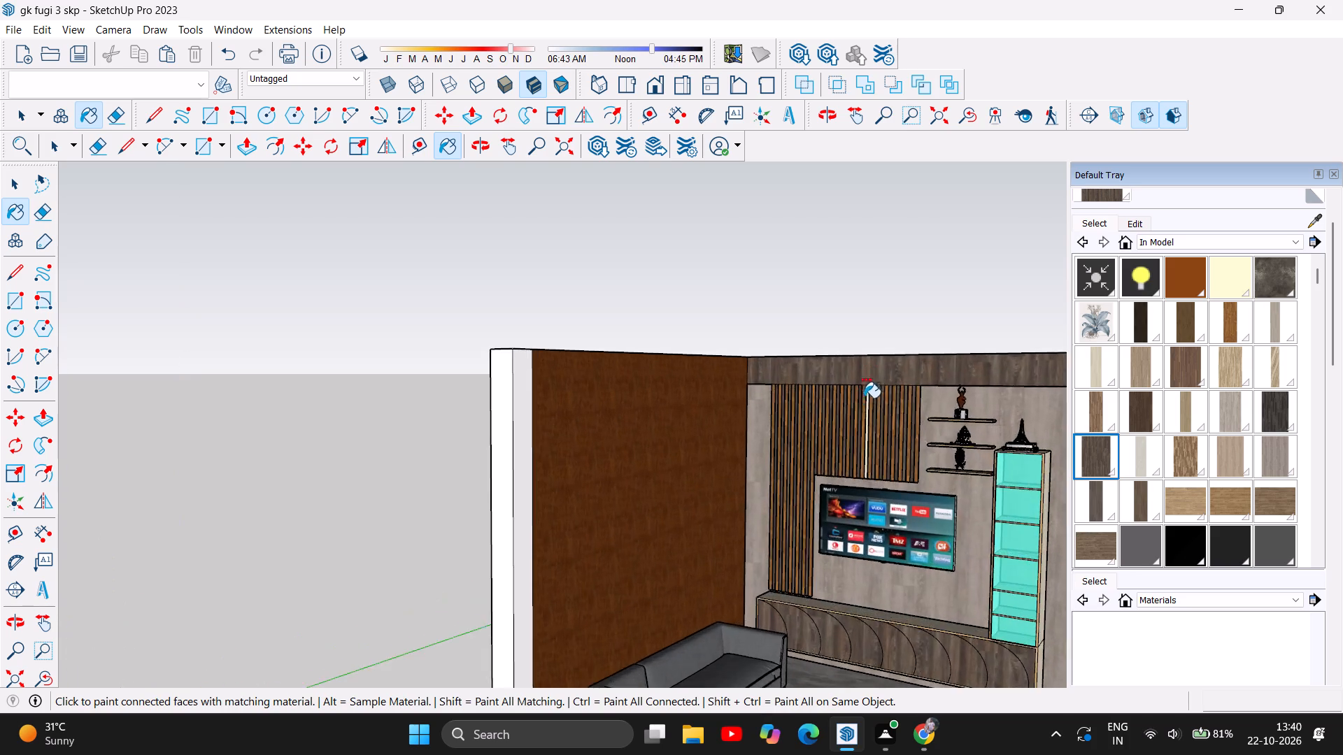
scroll(864, 398, "up", 20)
scroll(864, 398, "up", 1)
left_click(881, 418)
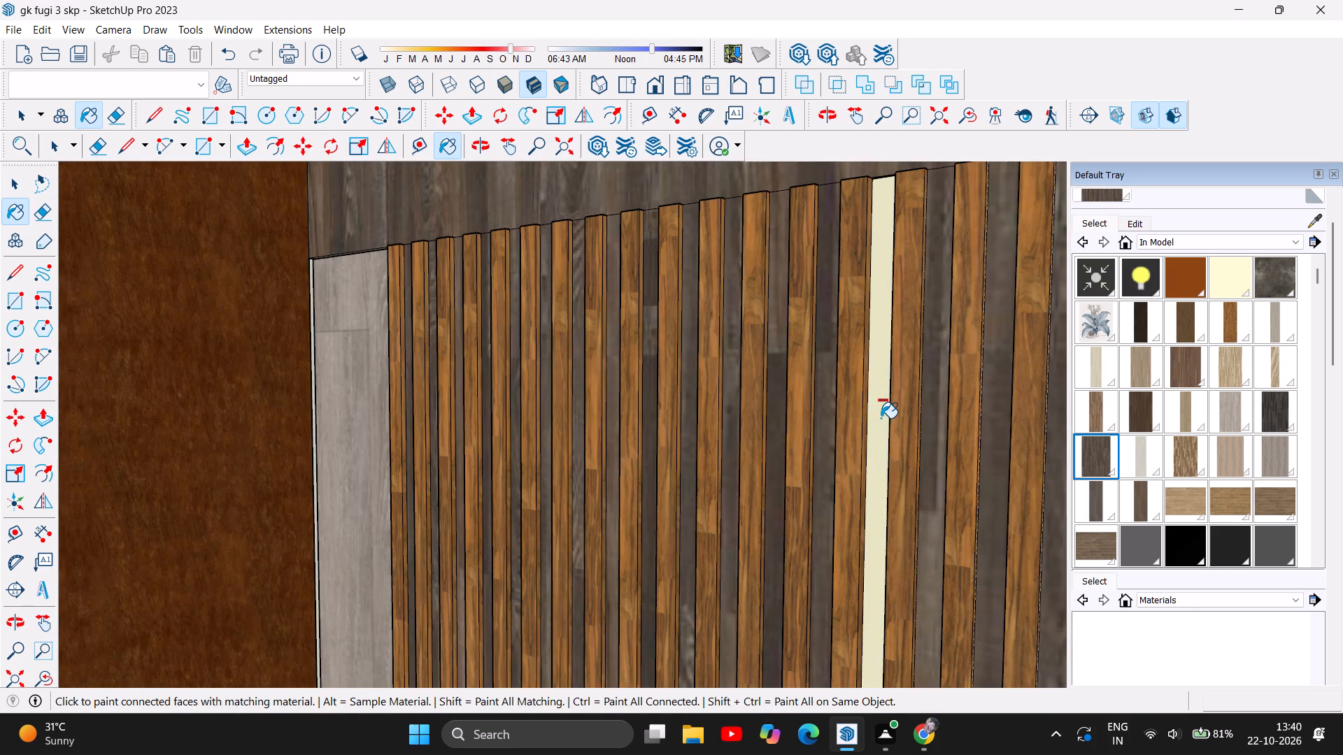
Examine the TV wall's slats, surround, floating shelves, display cabinet and console from several angles and distances.
scroll(870, 305, "down", 16)
scroll(872, 303, "down", 5)
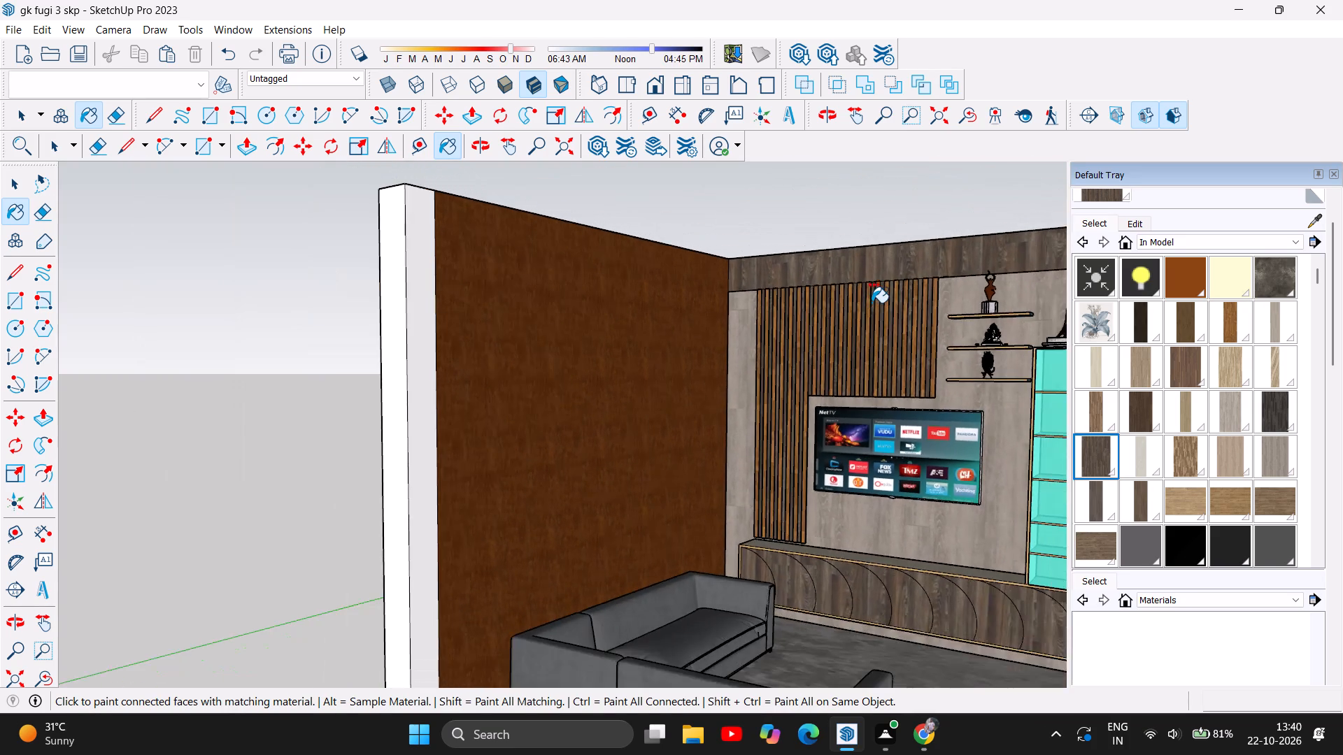
scroll(870, 304, "down", 10)
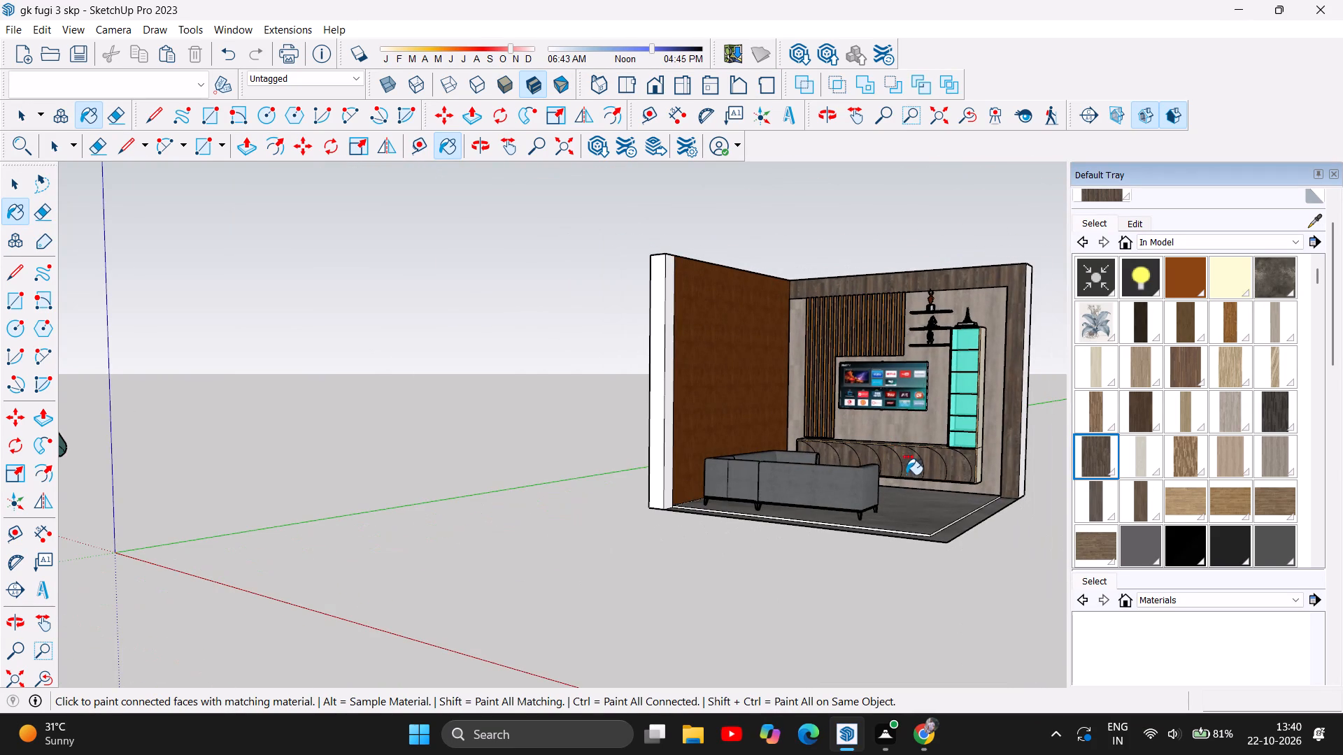
left_click(481, 152)
left_click_drag(777, 482, 923, 524)
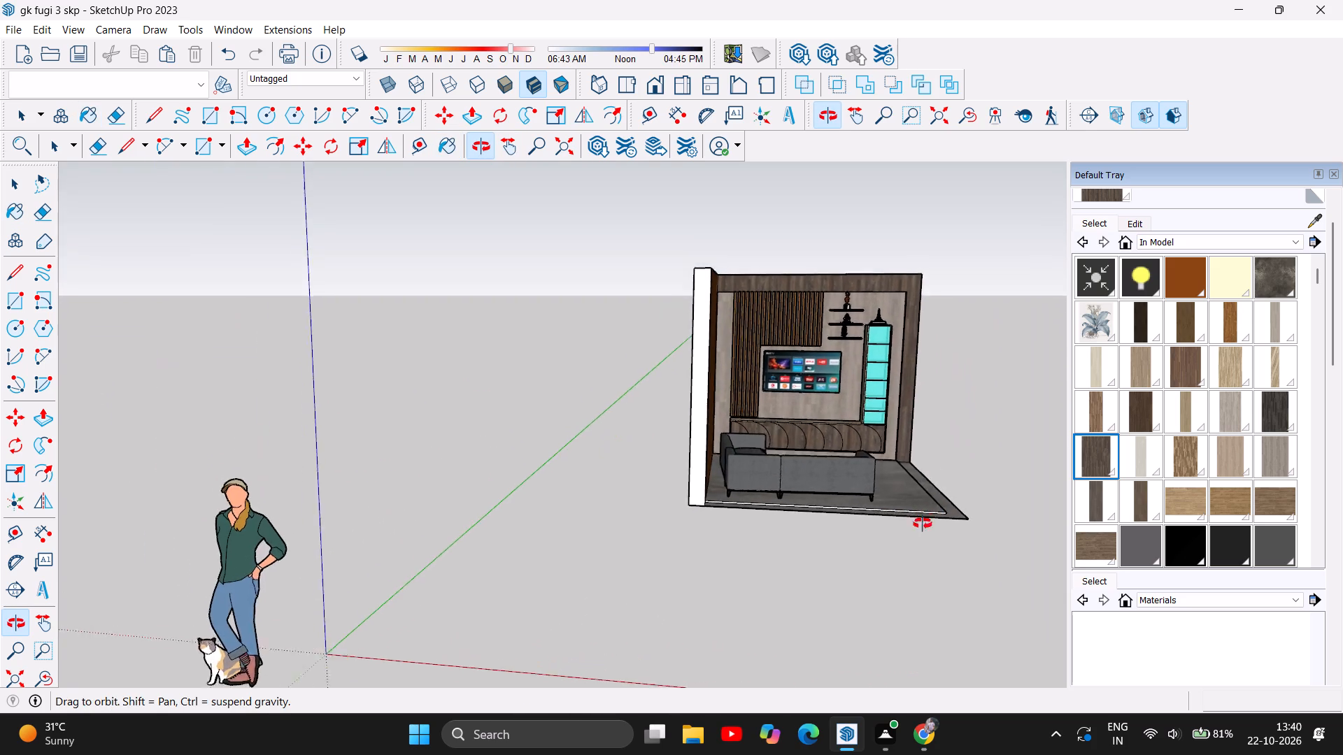
left_click_drag(923, 524, 908, 533)
scroll(844, 350, "up", 6)
scroll(859, 282, "up", 6)
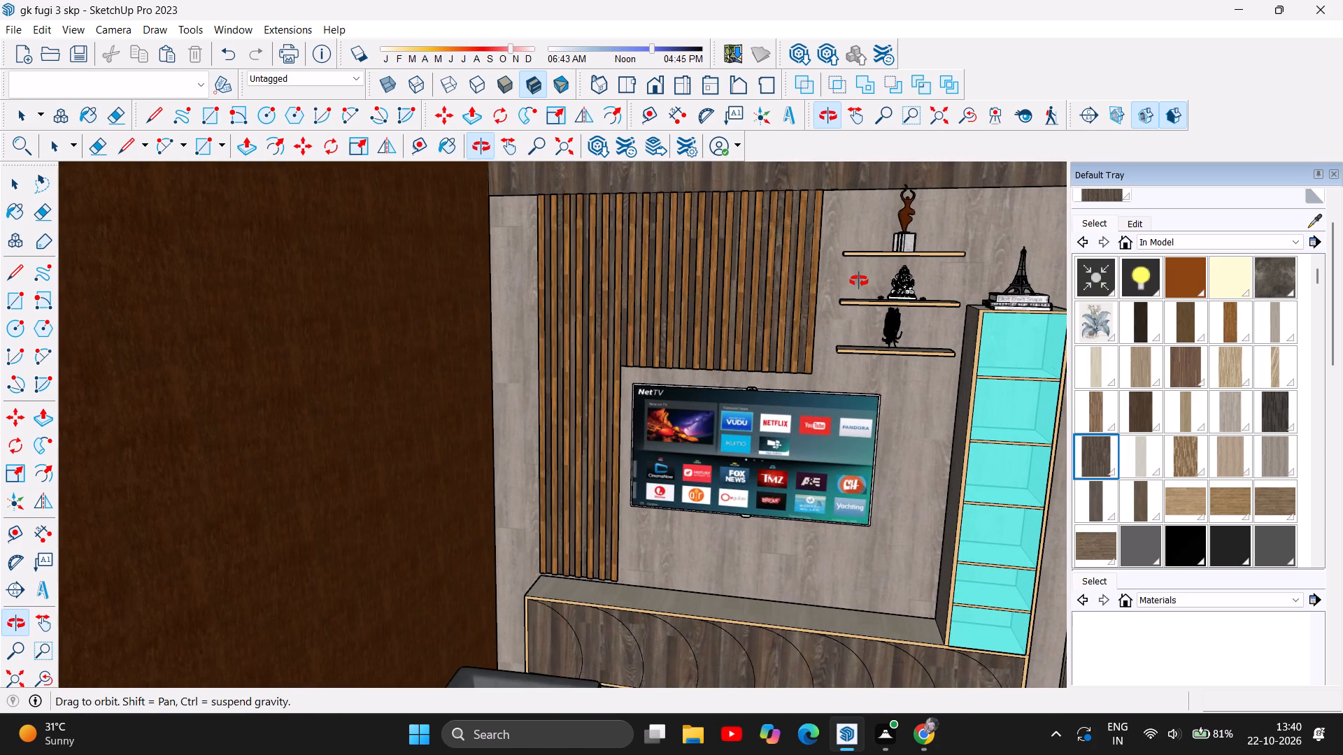
left_click_drag(783, 557, 539, 540)
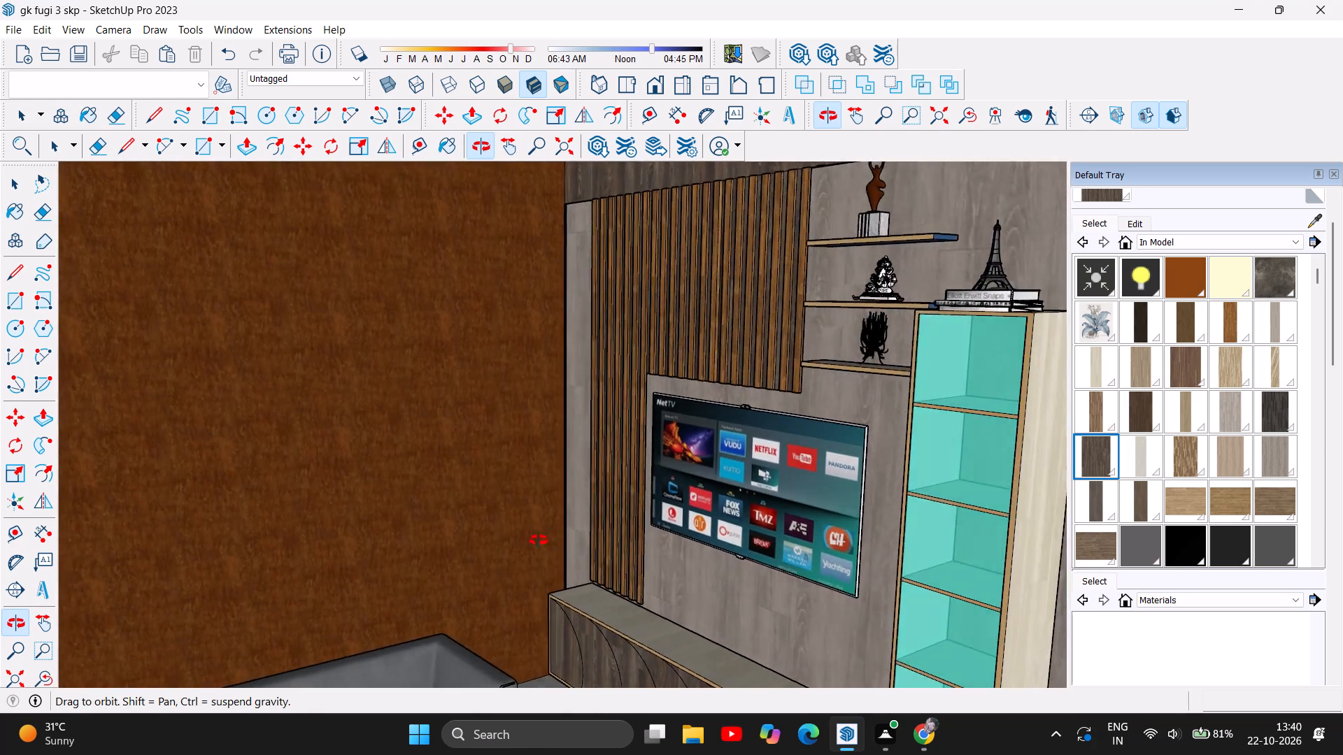
left_click_drag(539, 540, 440, 611)
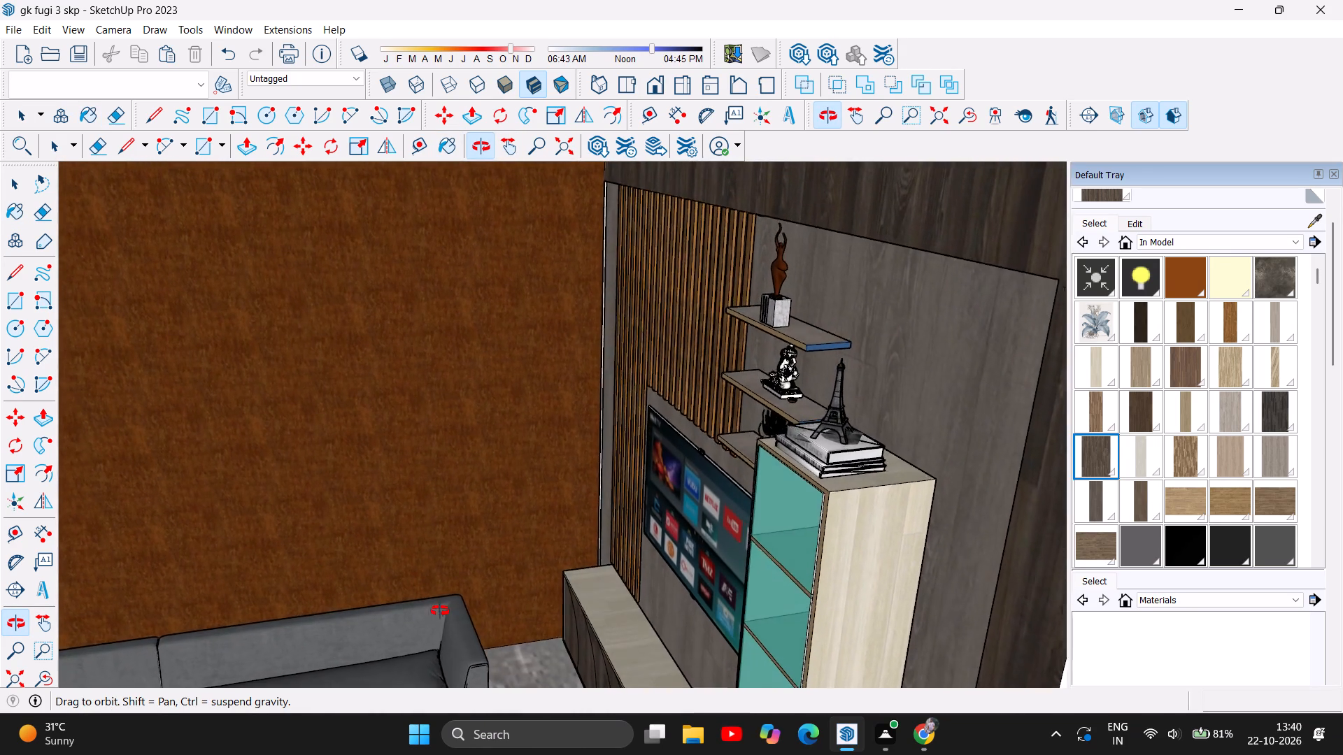
left_click_drag(440, 611, 613, 670)
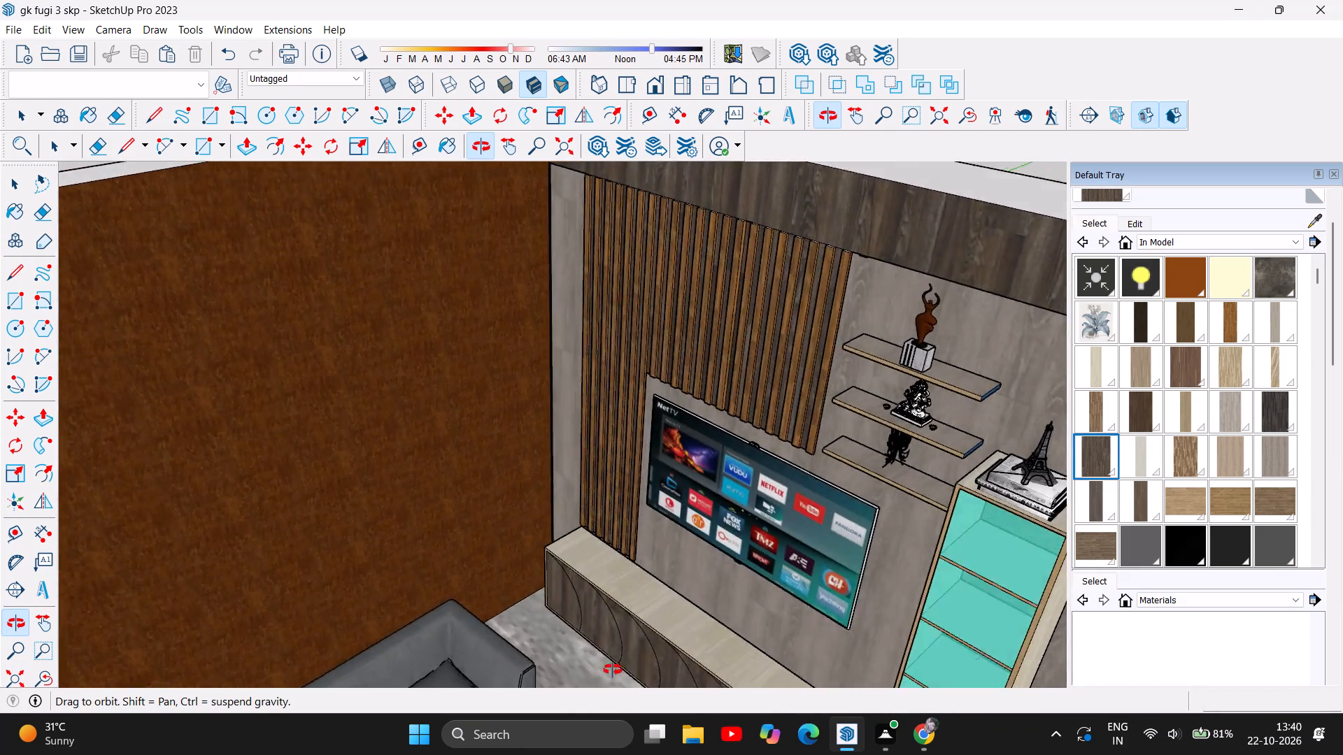
left_click_drag(613, 670, 753, 430)
scroll(549, 318, "down", 5)
left_click_drag(596, 420, 599, 458)
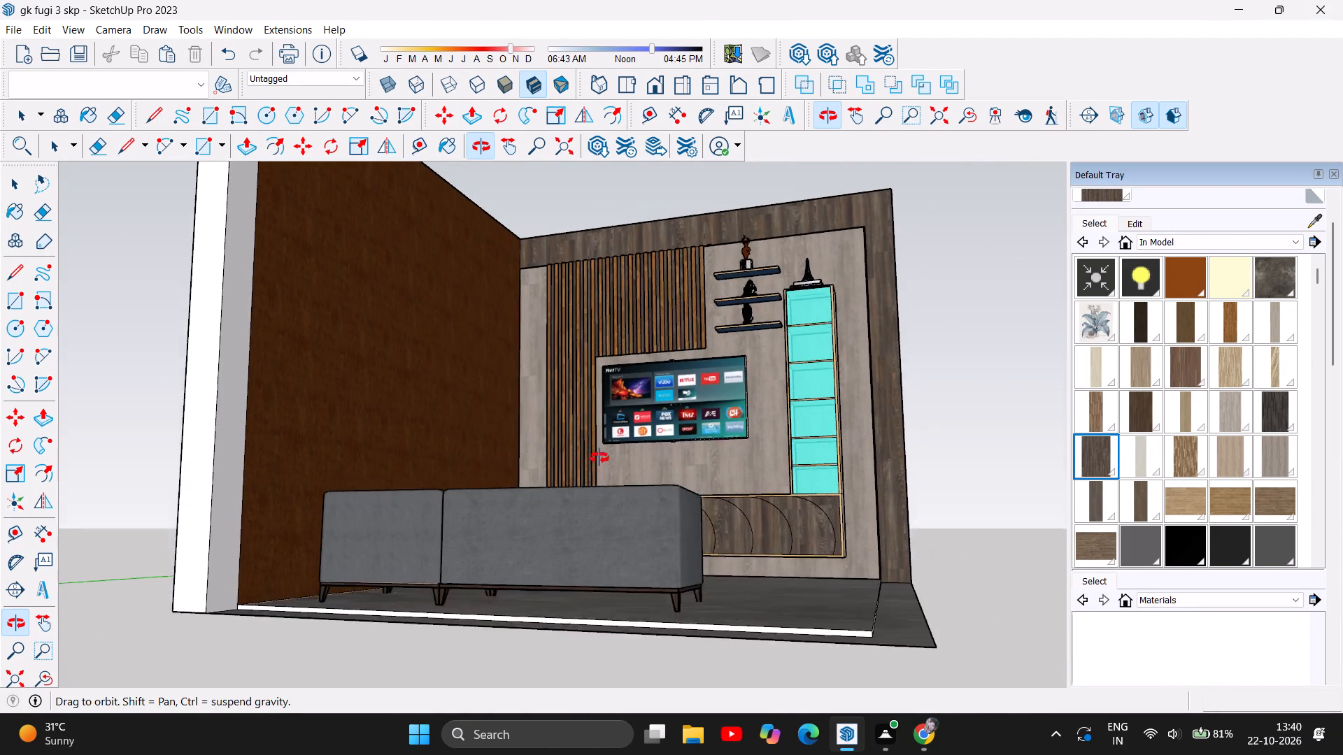
left_click_drag(599, 458, 637, 515)
left_click_drag(662, 475, 651, 478)
left_click(651, 478)
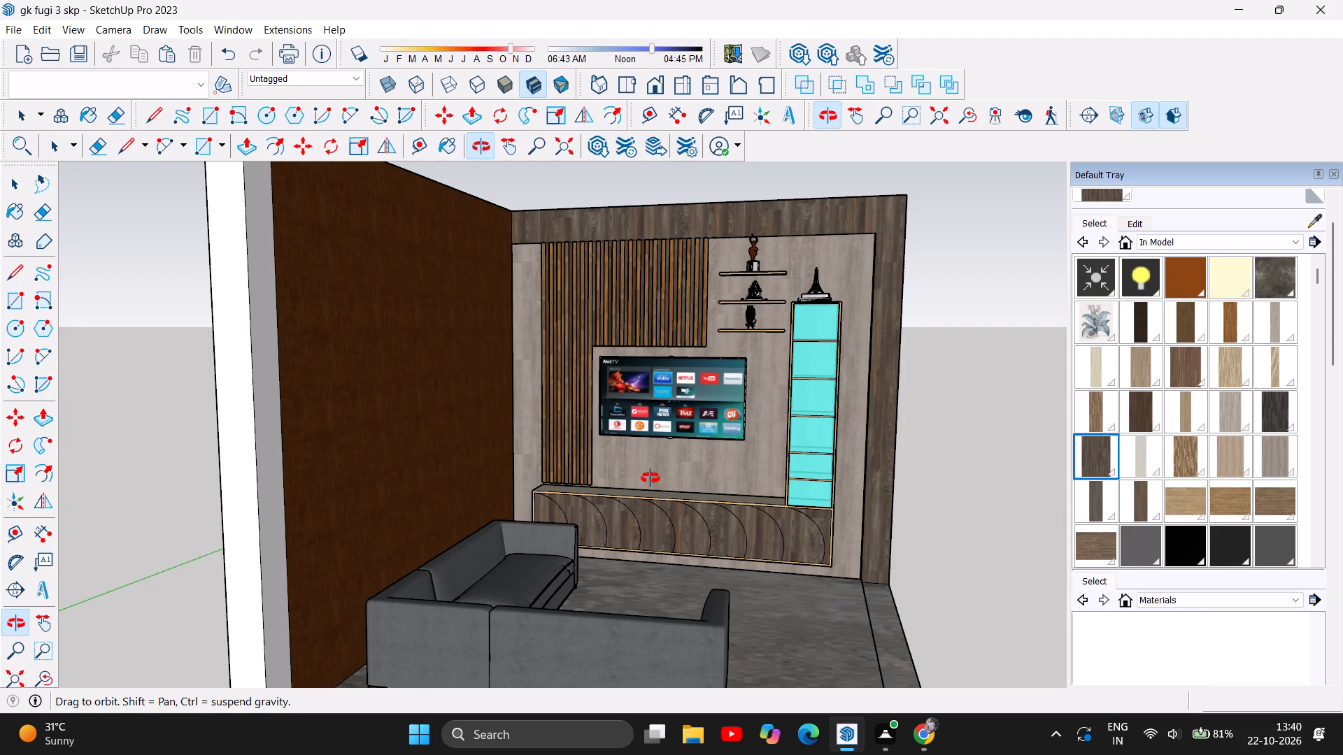
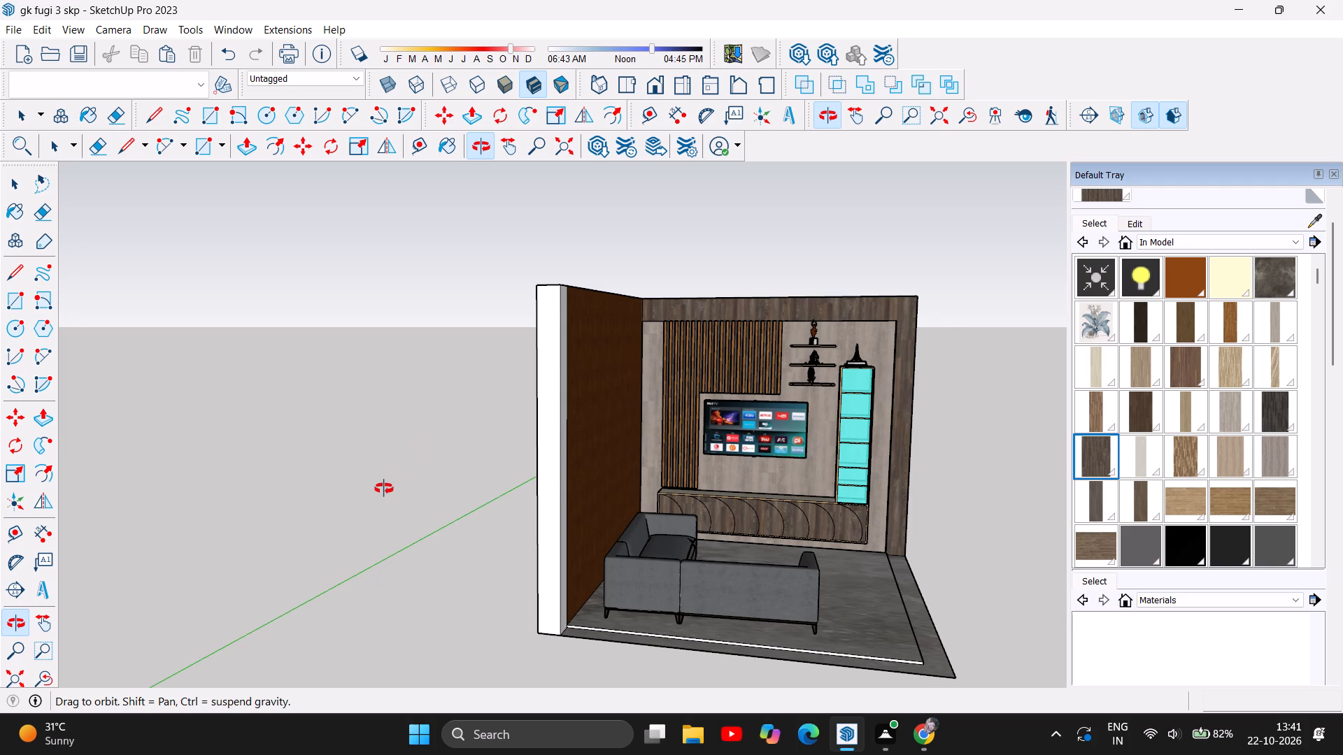
Examine the wood slats, dark surround and the dancer figurine on the top floating shelf up close and from a distance.
scroll(849, 366, "up", 4)
scroll(765, 274, "up", 6)
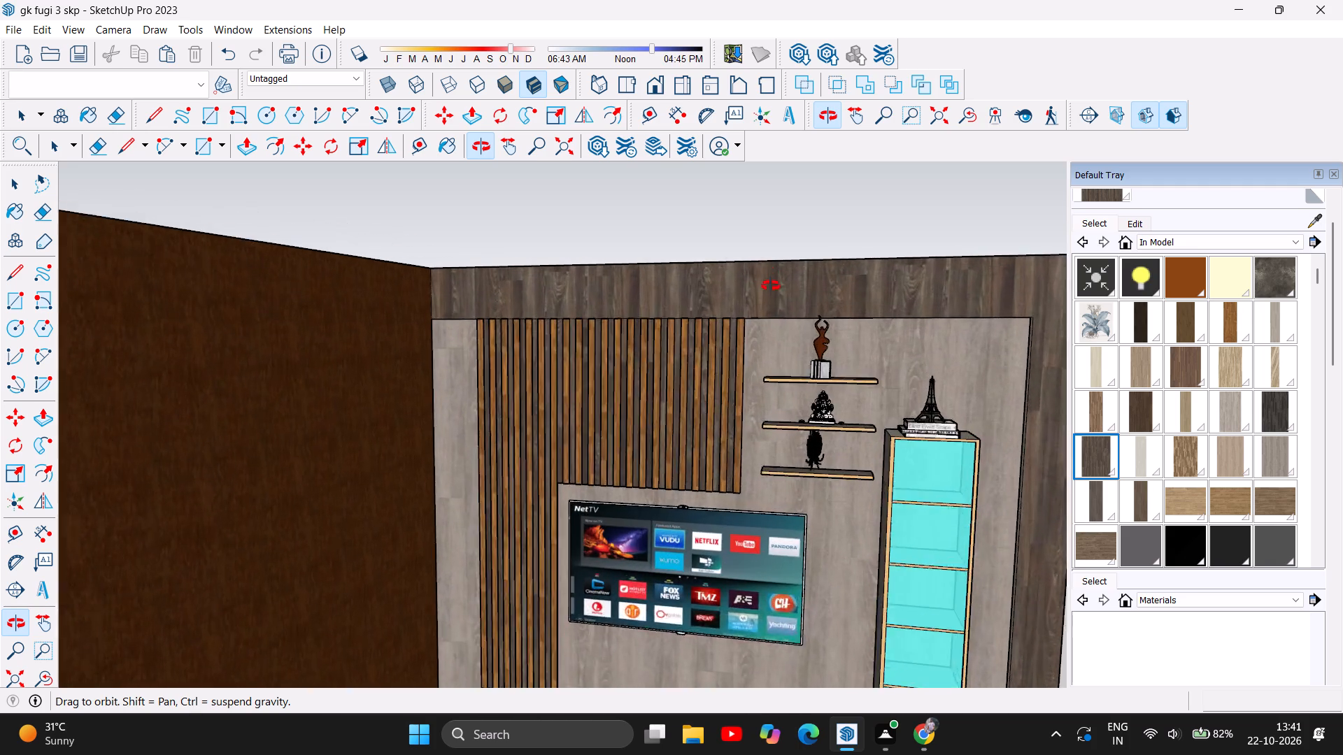
scroll(842, 344, "up", 6)
scroll(708, 353, "up", 5)
scroll(828, 302, "up", 6)
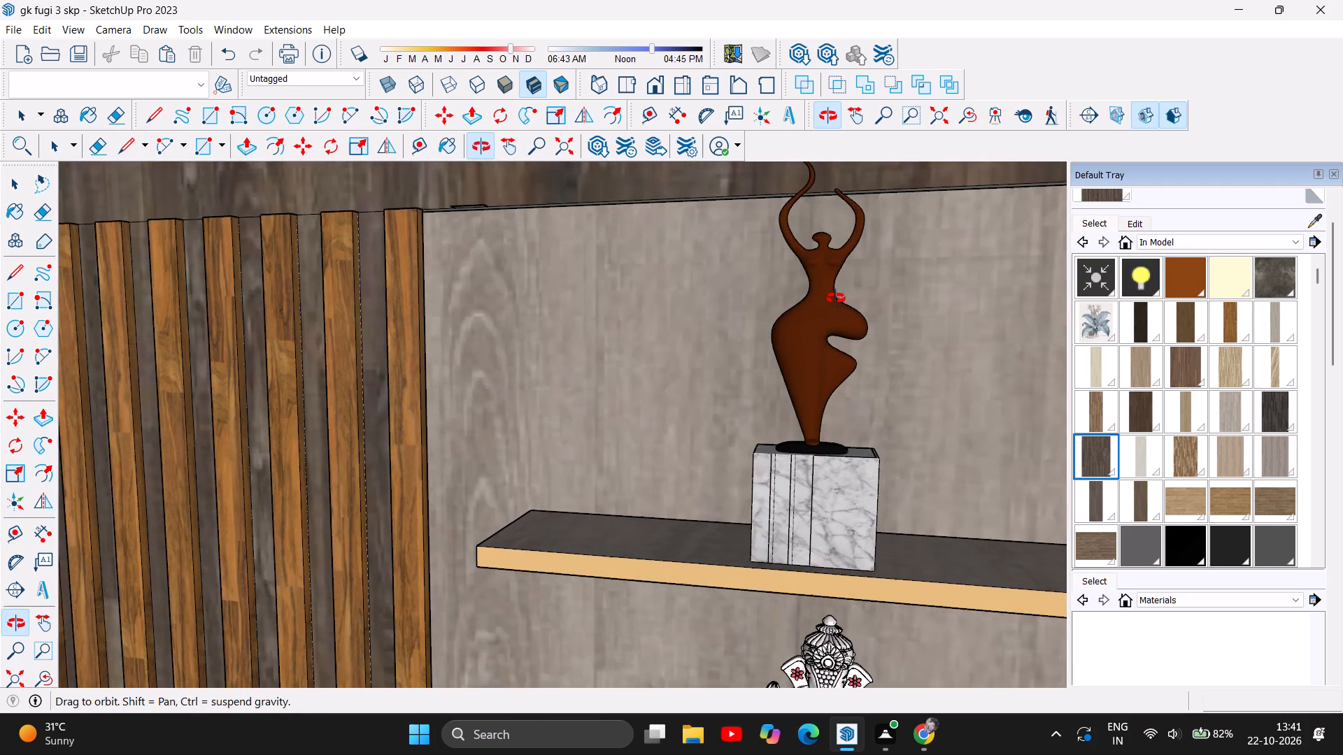
scroll(844, 298, "up", 5)
scroll(784, 333, "up", 1)
scroll(768, 343, "down", 12)
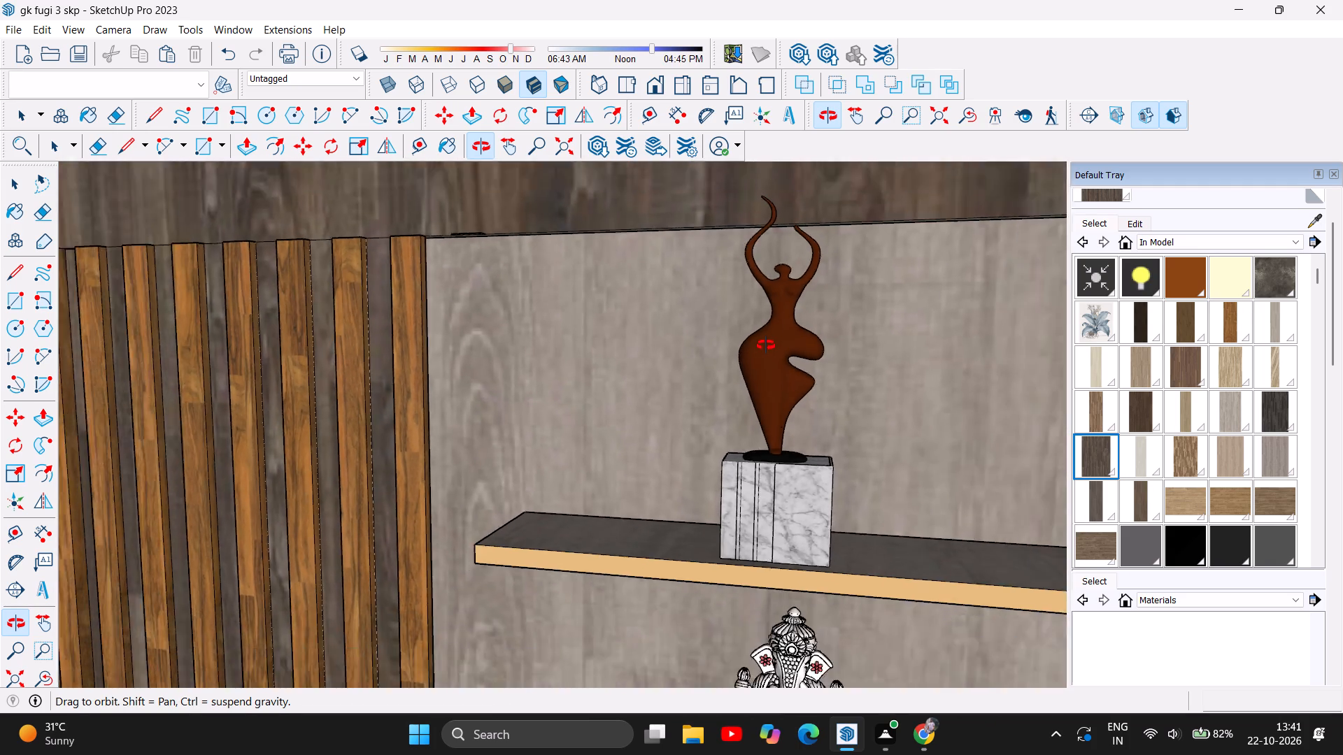
scroll(766, 345, "down", 18)
scroll(766, 345, "down", 6)
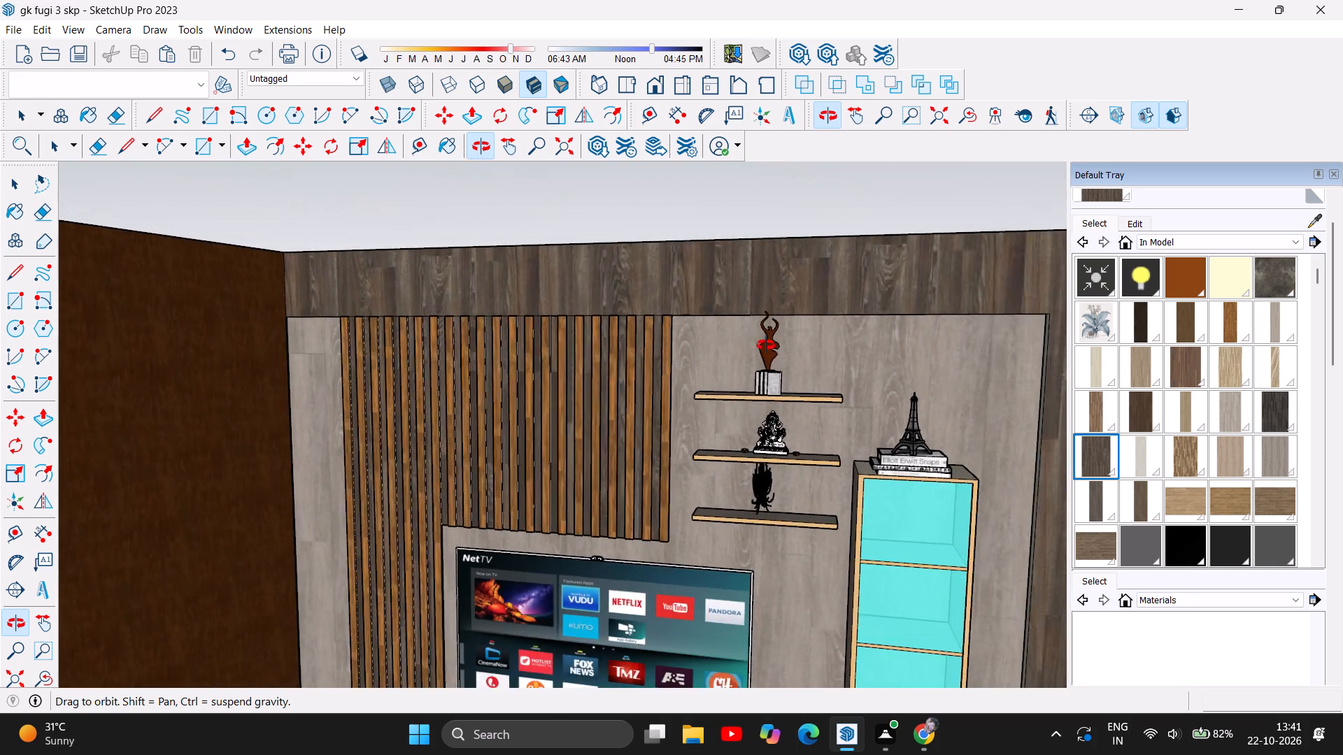
scroll(766, 345, "down", 19)
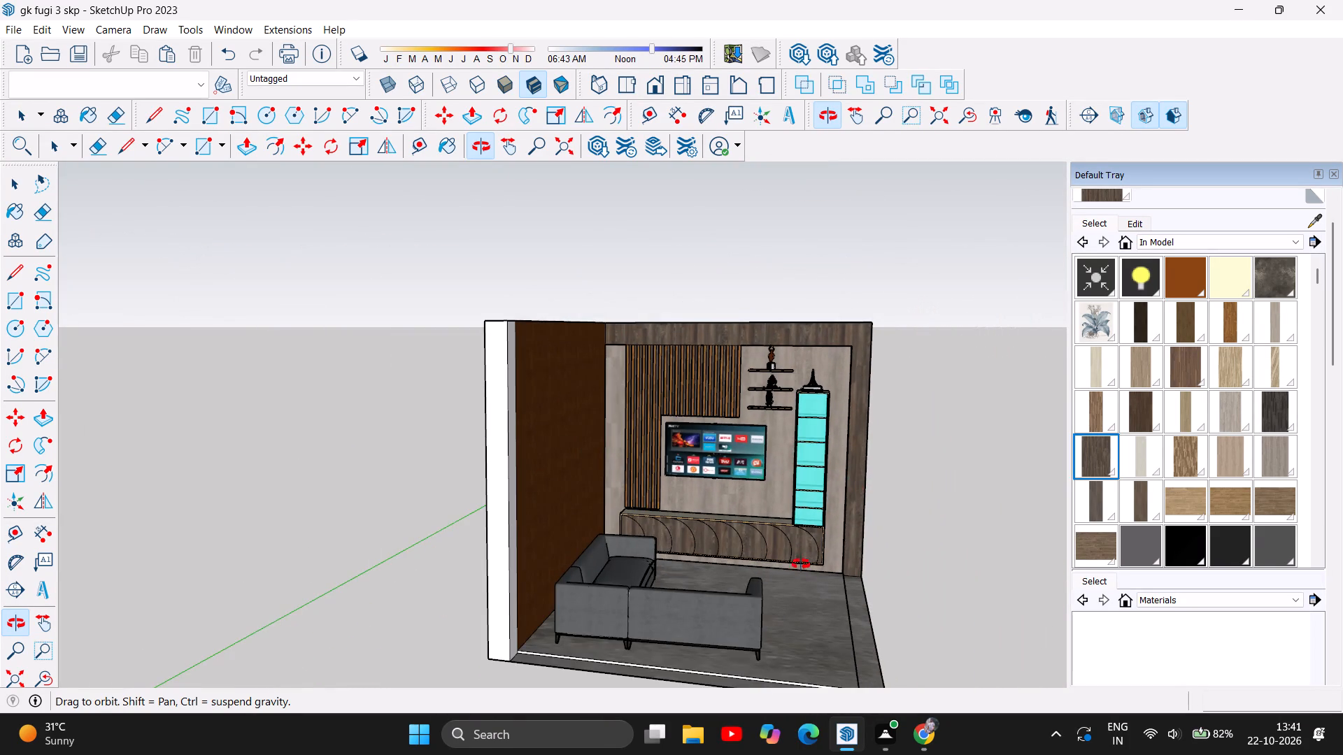
Examine the TV console's arc-patterned front and its light edging from one end to the other, near and far.
scroll(730, 583, "up", 6)
scroll(800, 357, "up", 11)
scroll(772, 411, "down", 7)
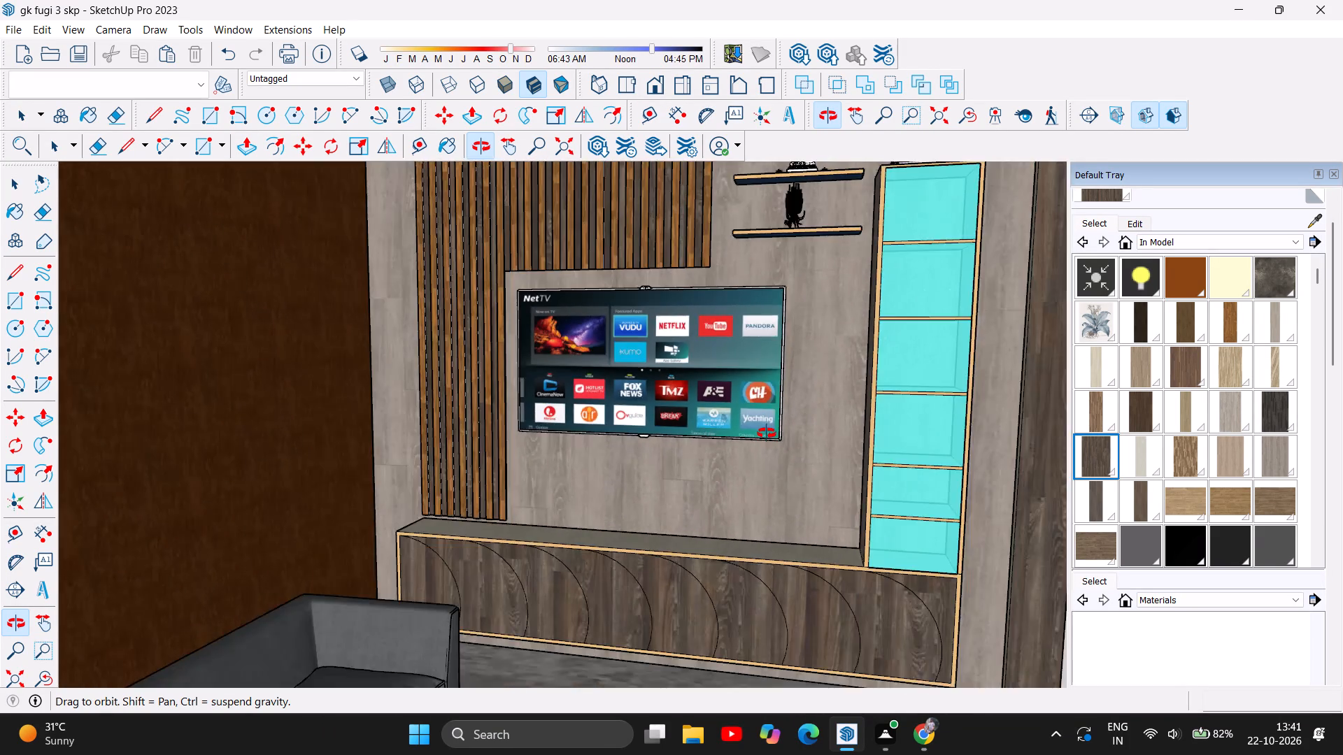
scroll(767, 433, "down", 13)
scroll(809, 522, "up", 6)
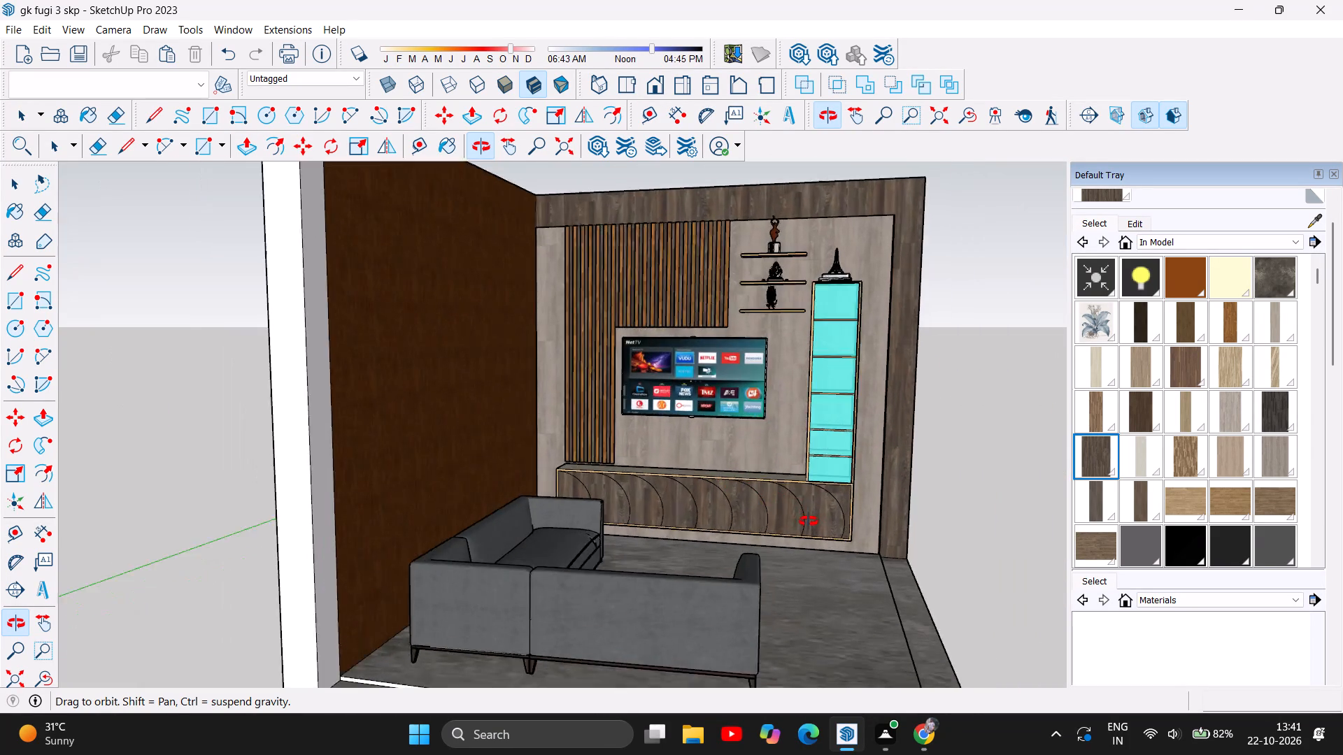
scroll(797, 555, "up", 7)
scroll(814, 493, "up", 7)
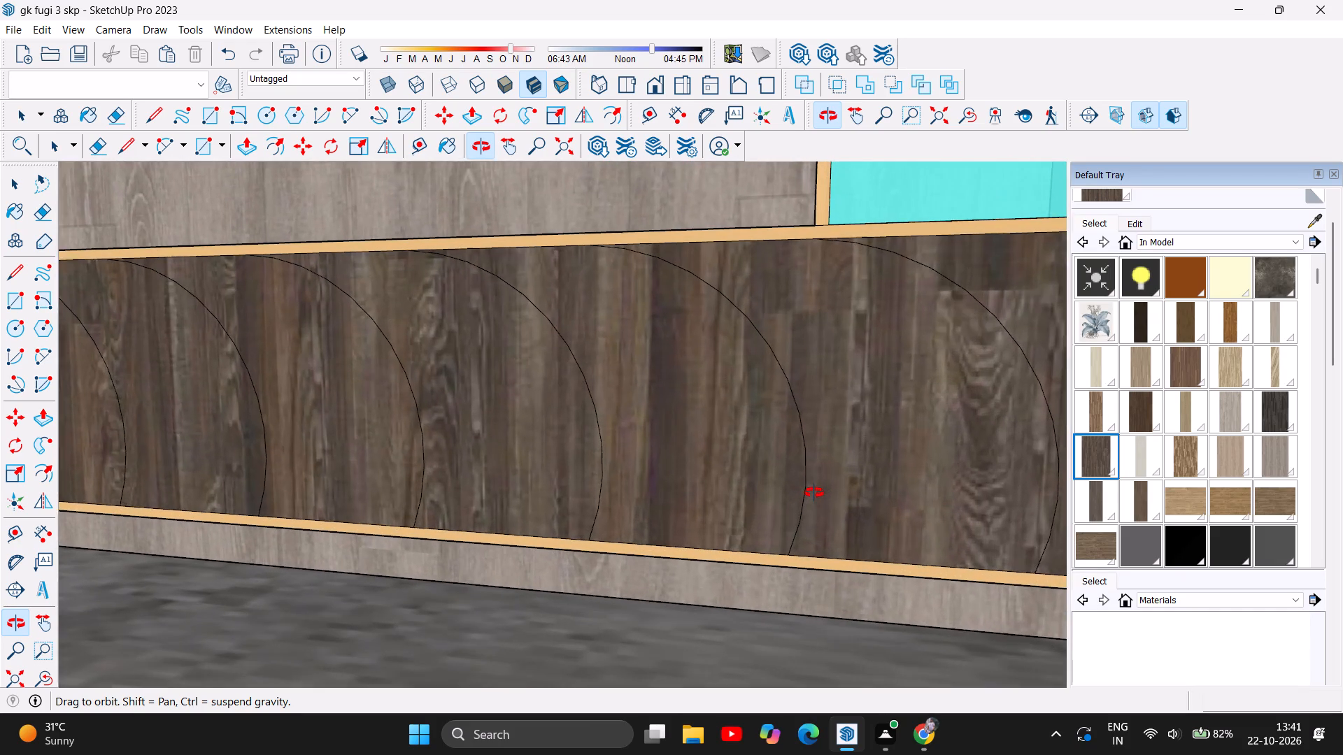
scroll(814, 493, "up", 5)
scroll(814, 493, "down", 13)
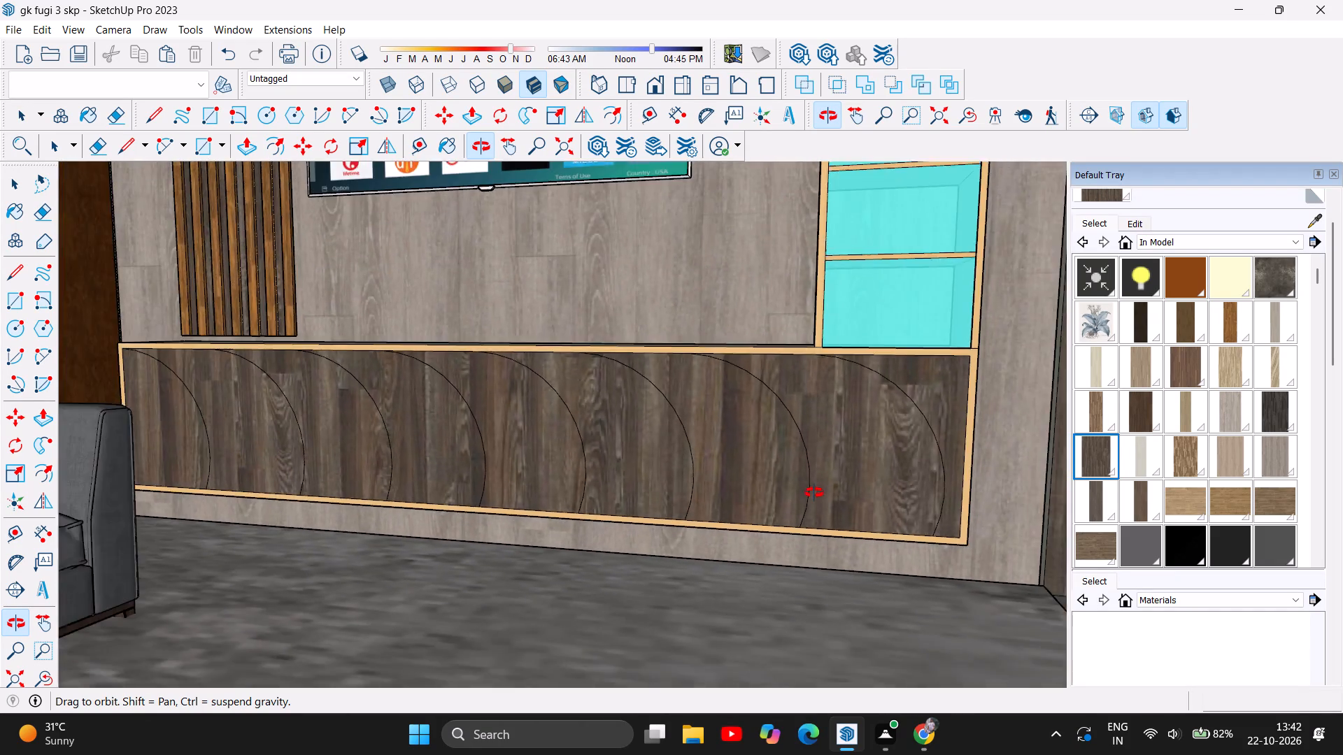
scroll(814, 493, "down", 6)
scroll(325, 435, "up", 6)
scroll(517, 444, "up", 6)
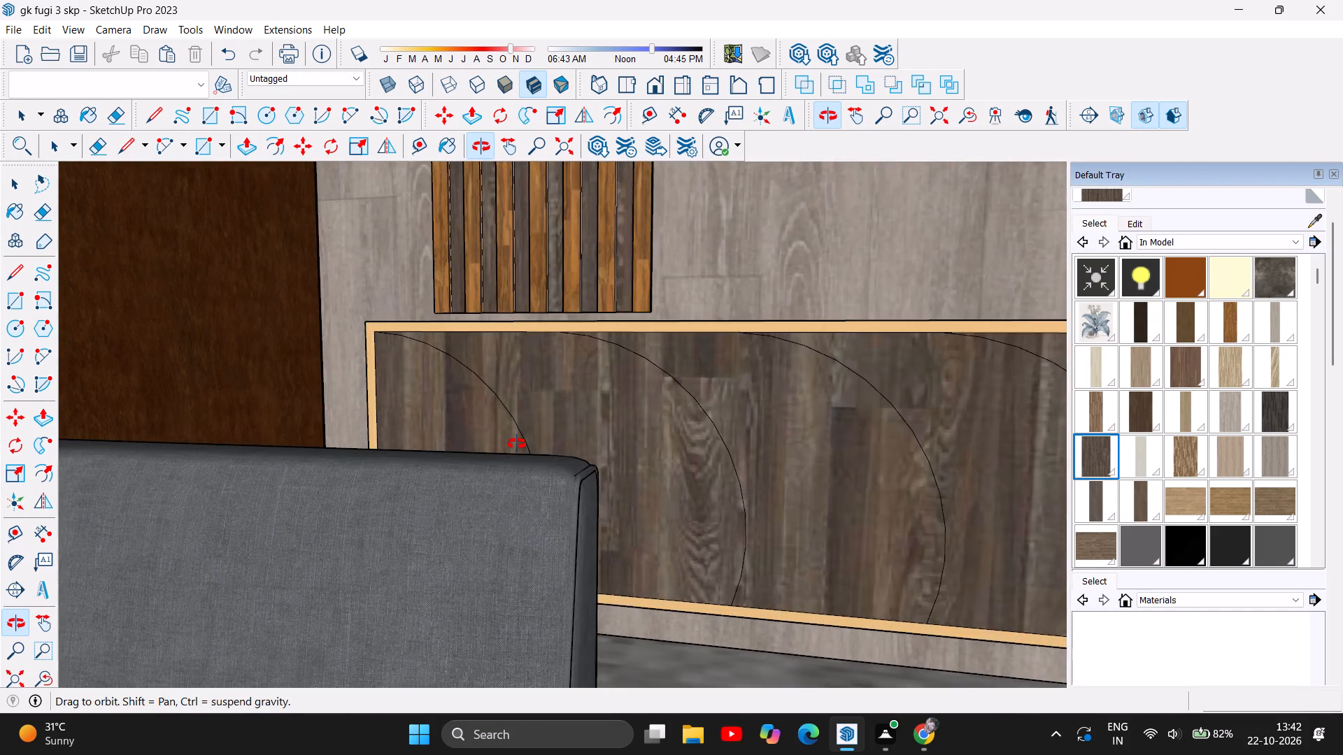
scroll(527, 437, "up", 7)
scroll(527, 437, "down", 11)
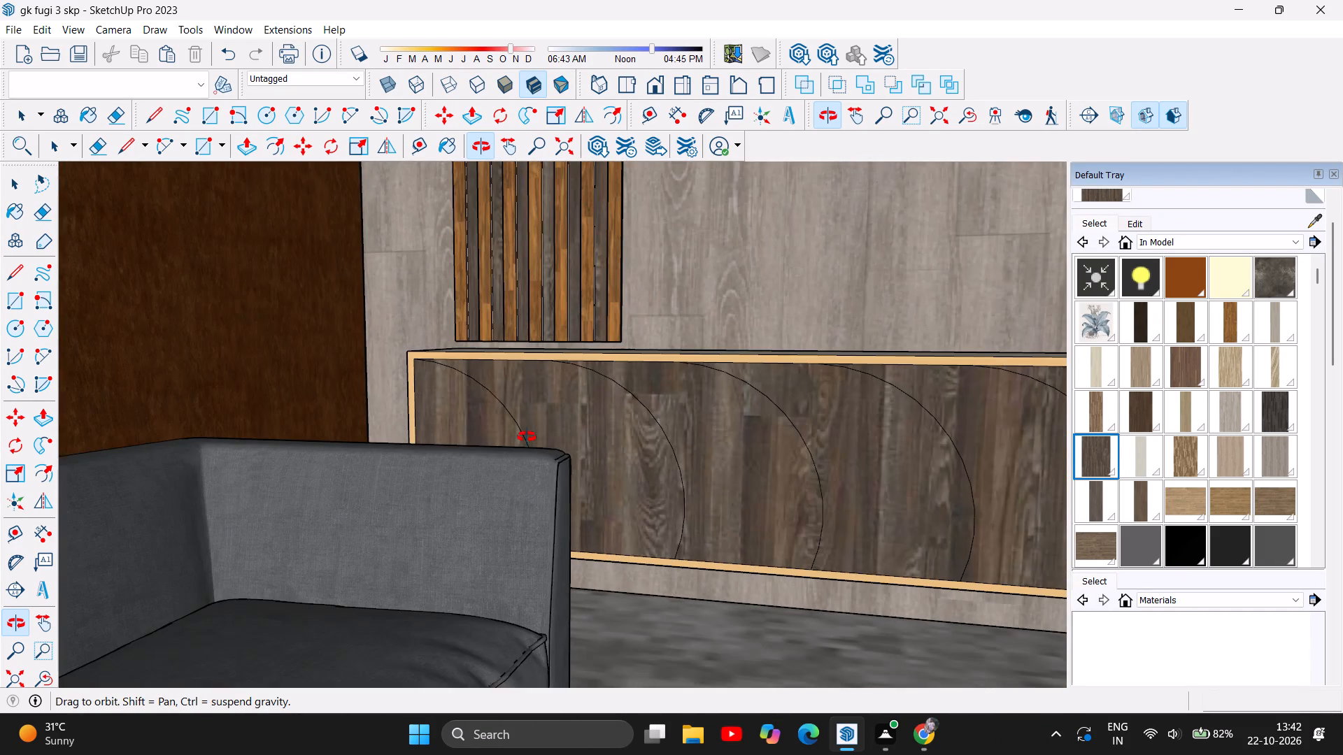
scroll(527, 437, "down", 9)
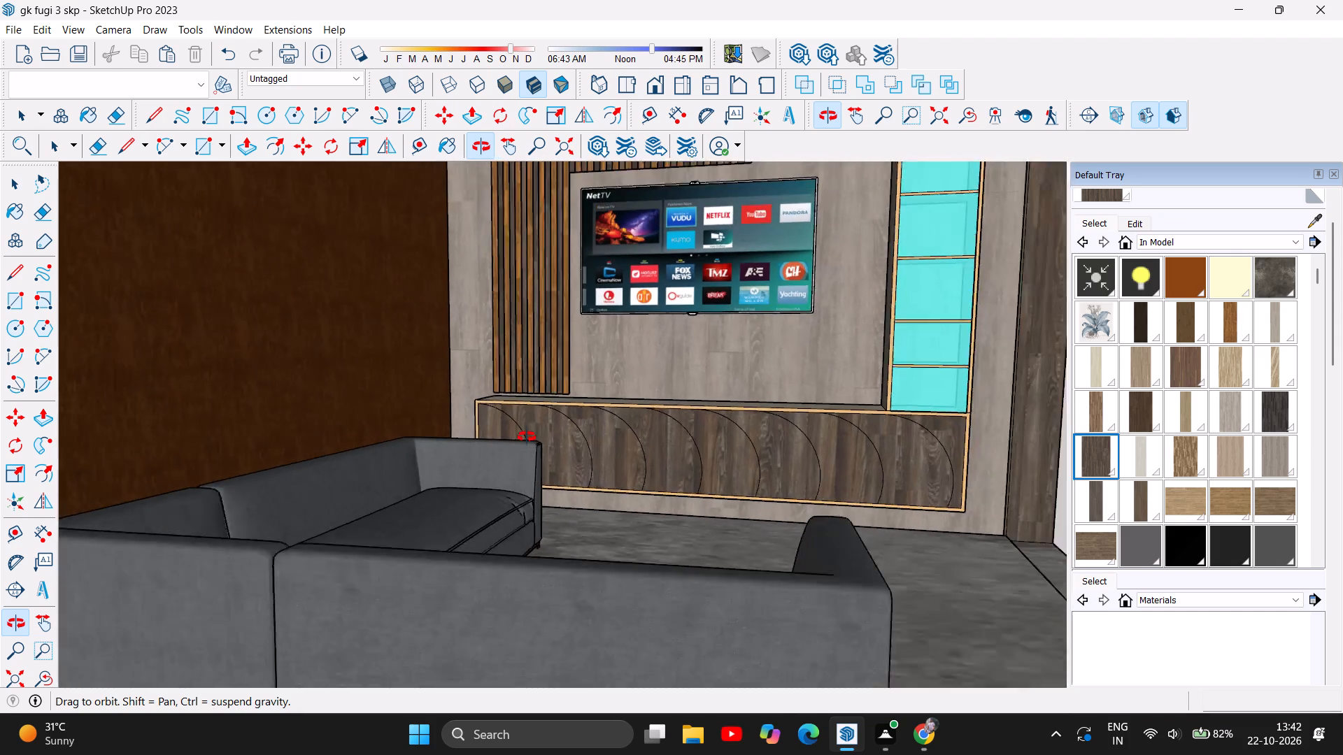
scroll(527, 437, "down", 3)
scroll(709, 458, "down", 6)
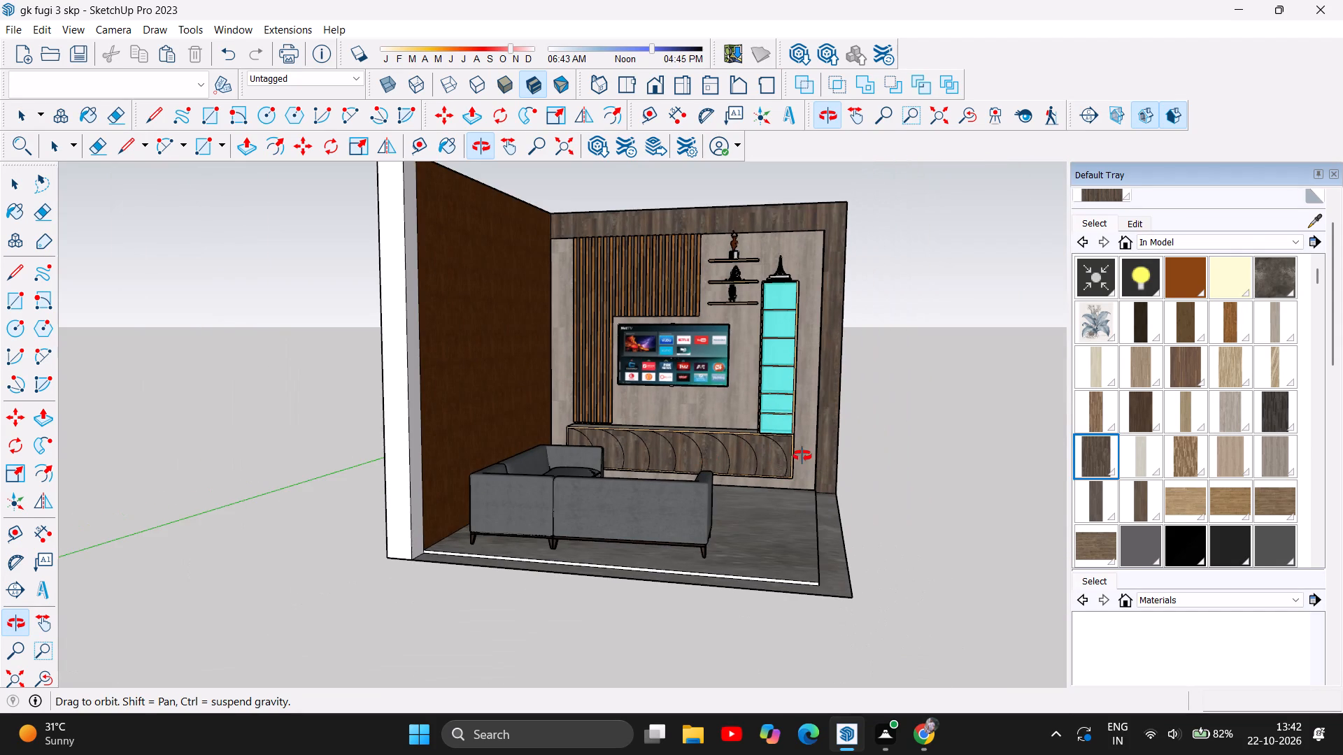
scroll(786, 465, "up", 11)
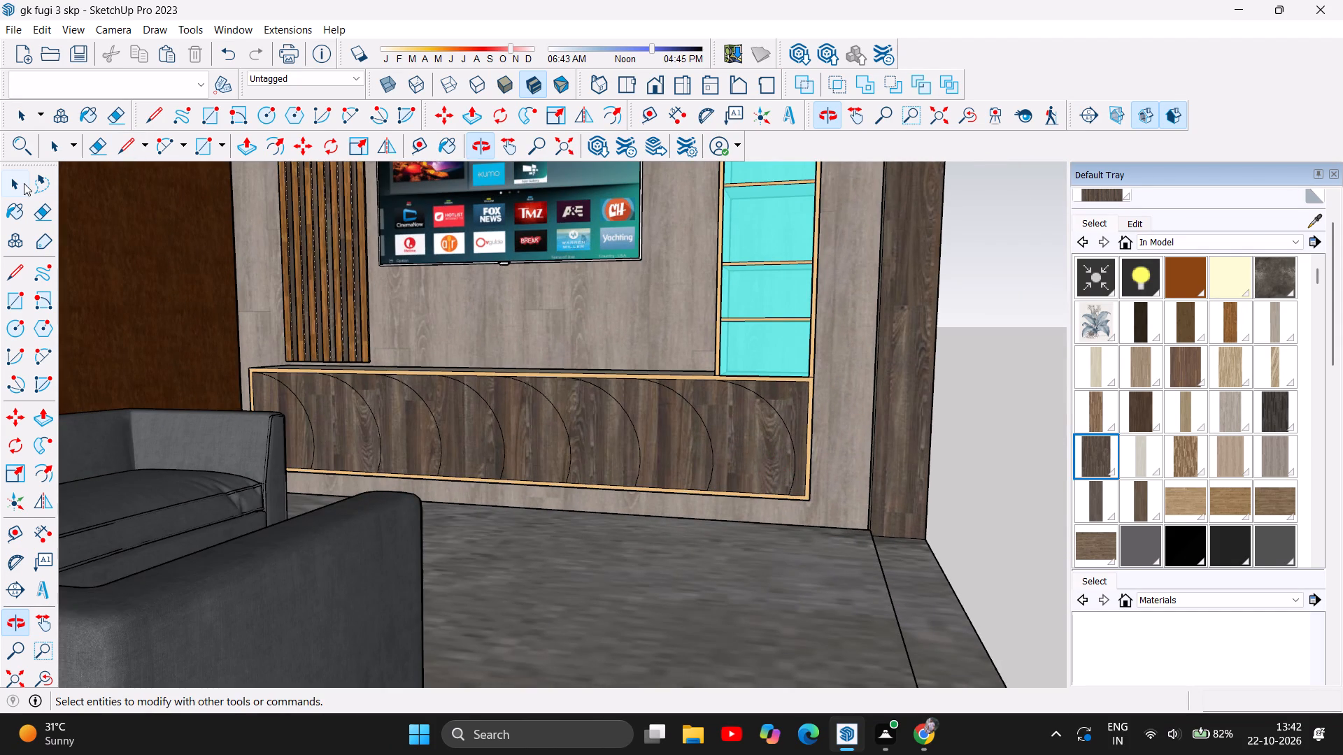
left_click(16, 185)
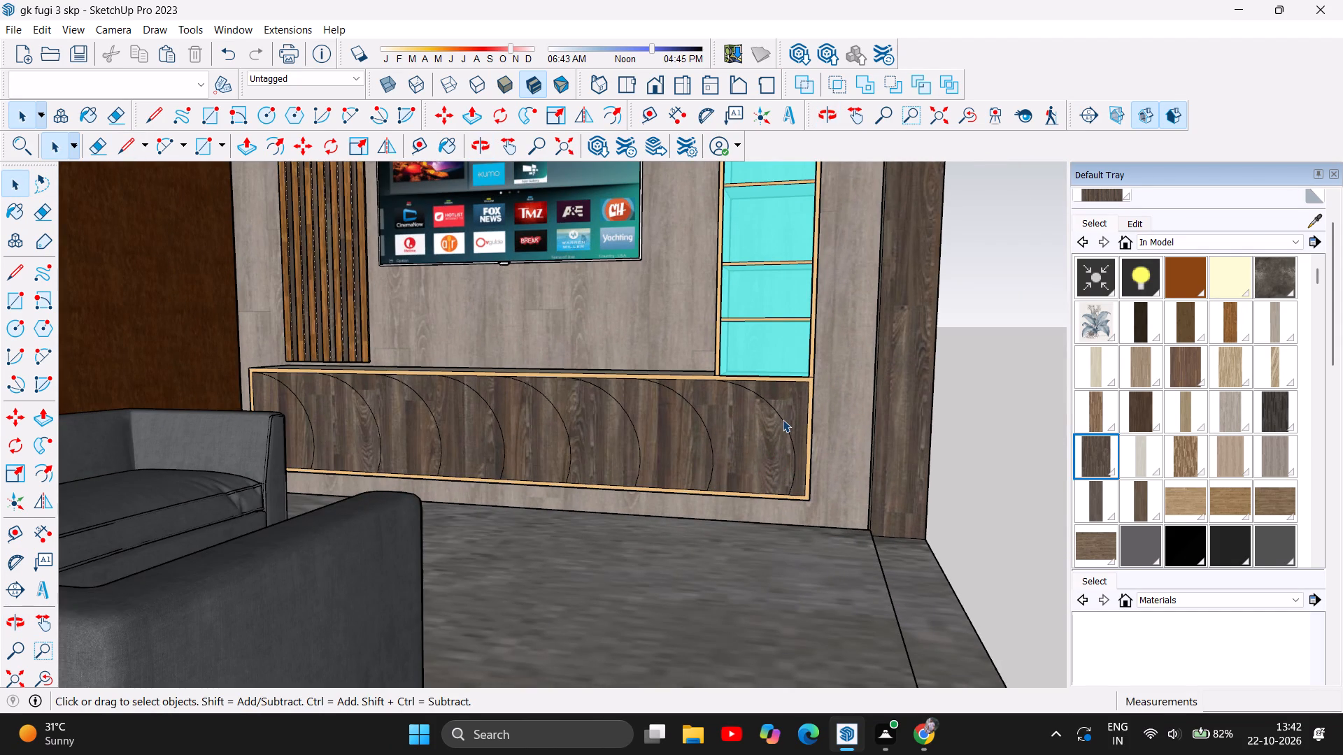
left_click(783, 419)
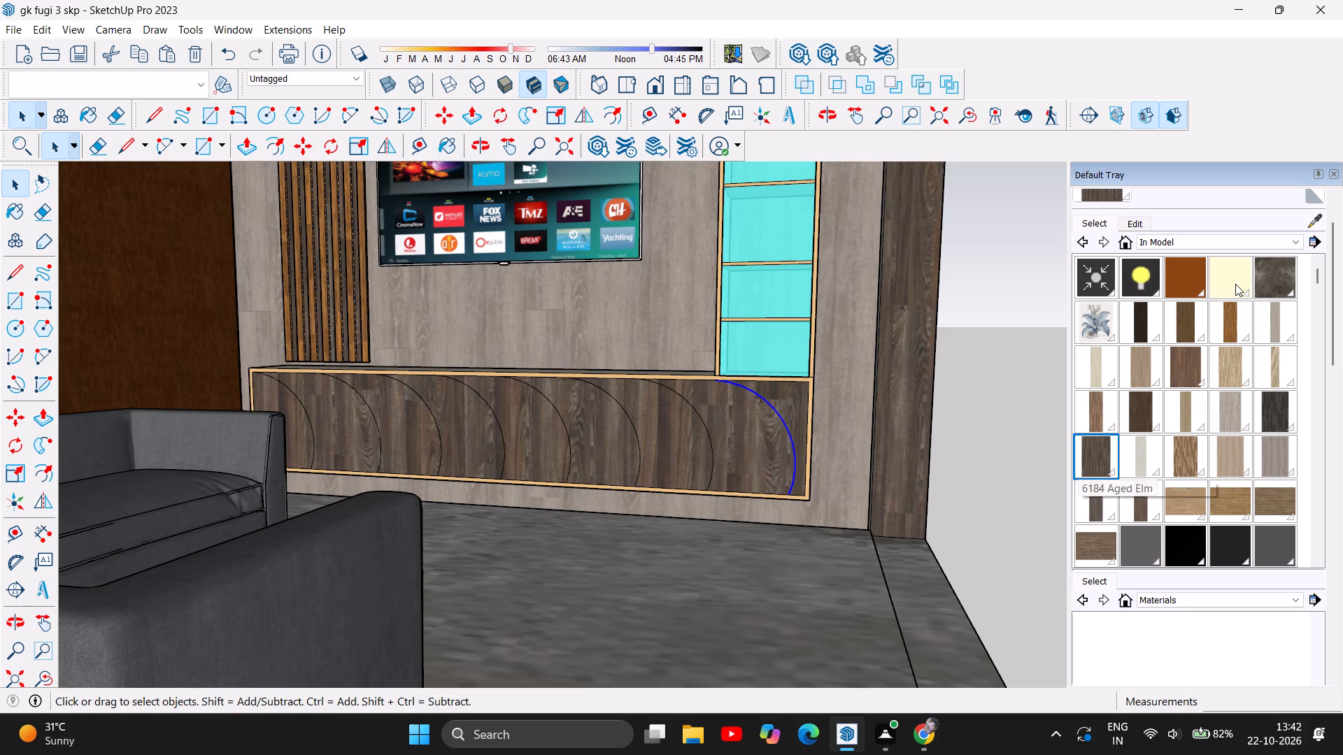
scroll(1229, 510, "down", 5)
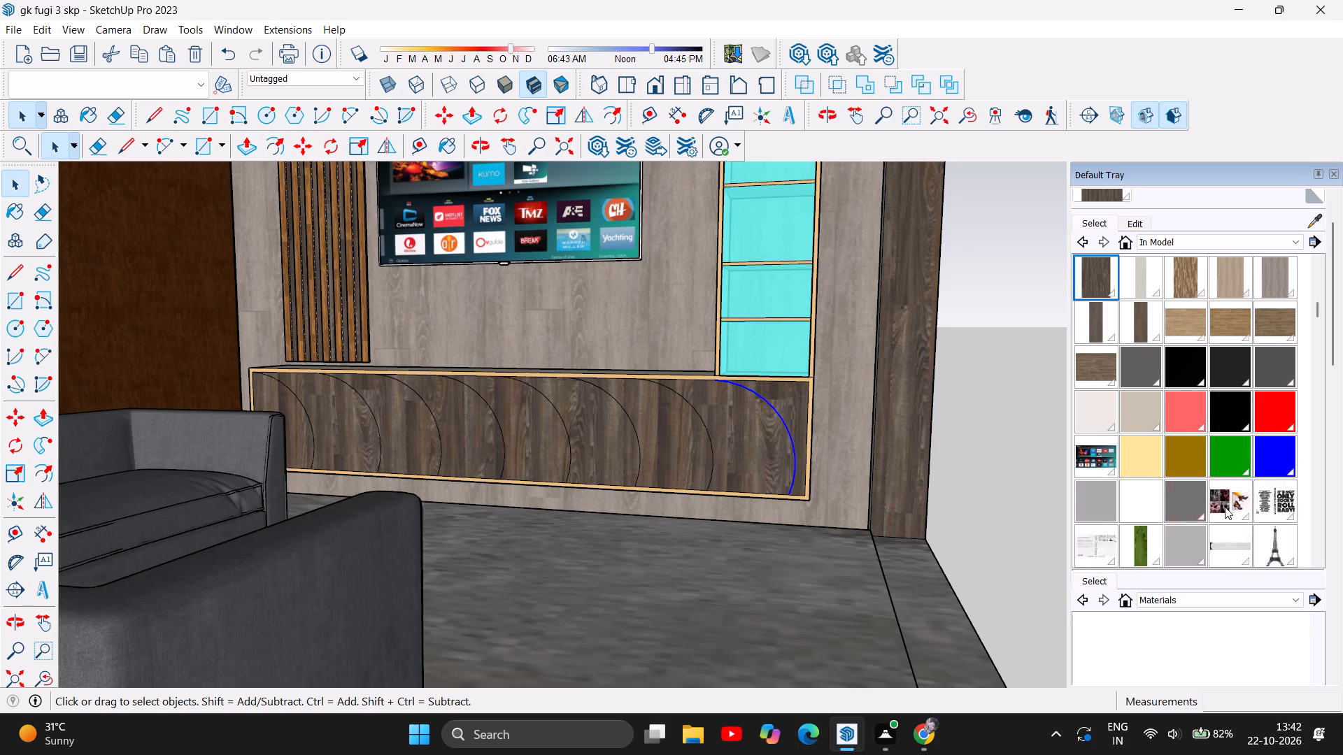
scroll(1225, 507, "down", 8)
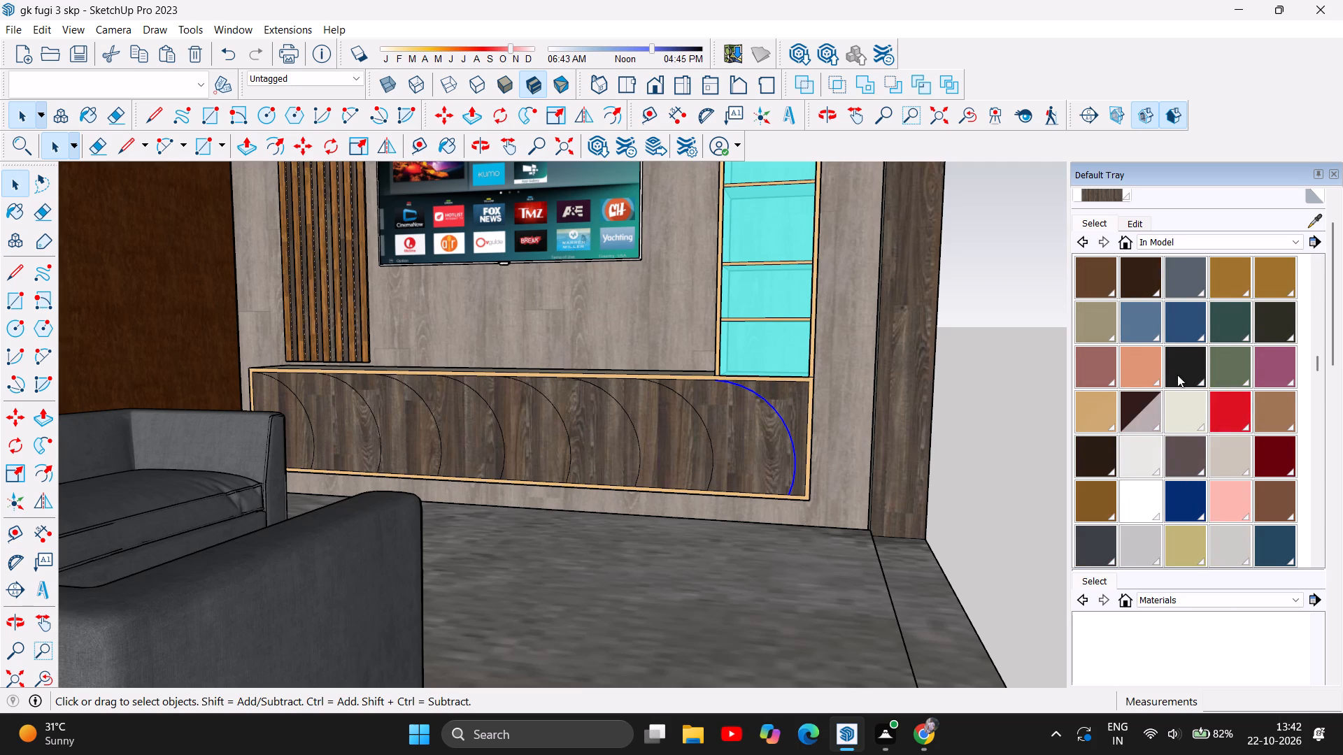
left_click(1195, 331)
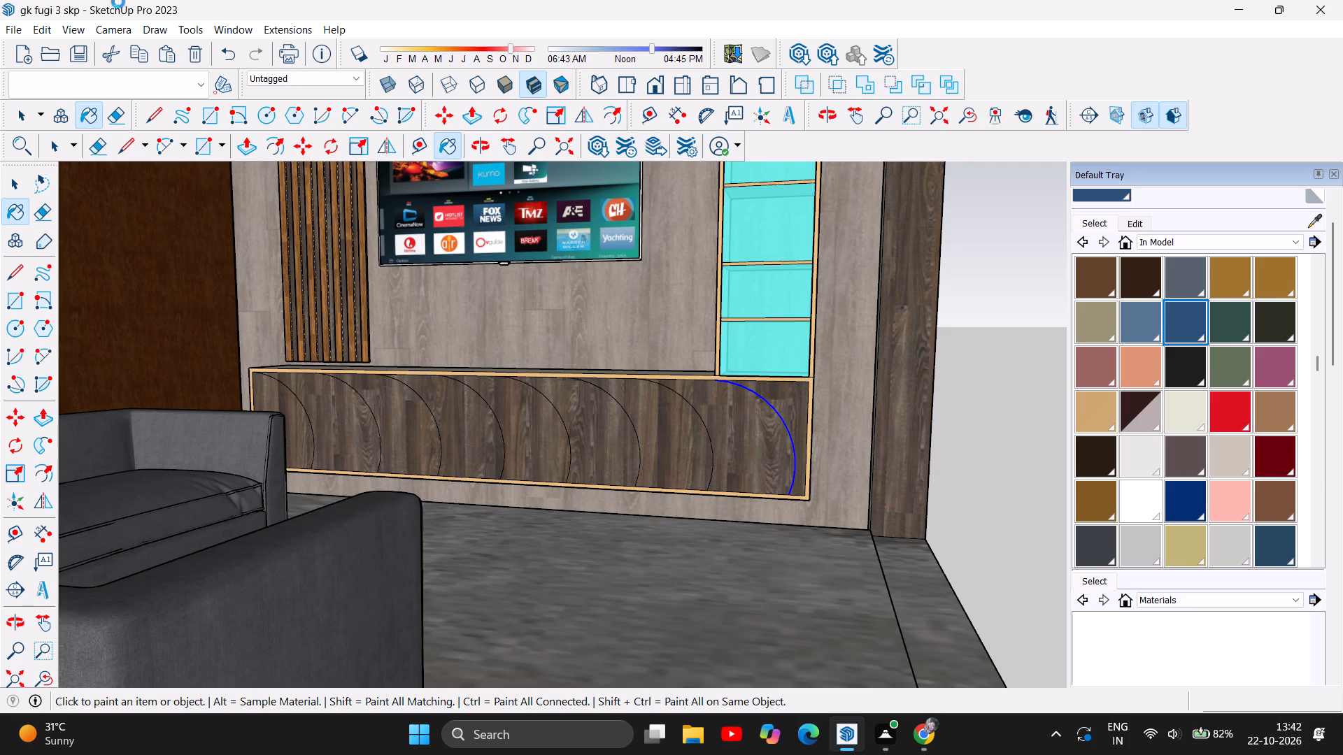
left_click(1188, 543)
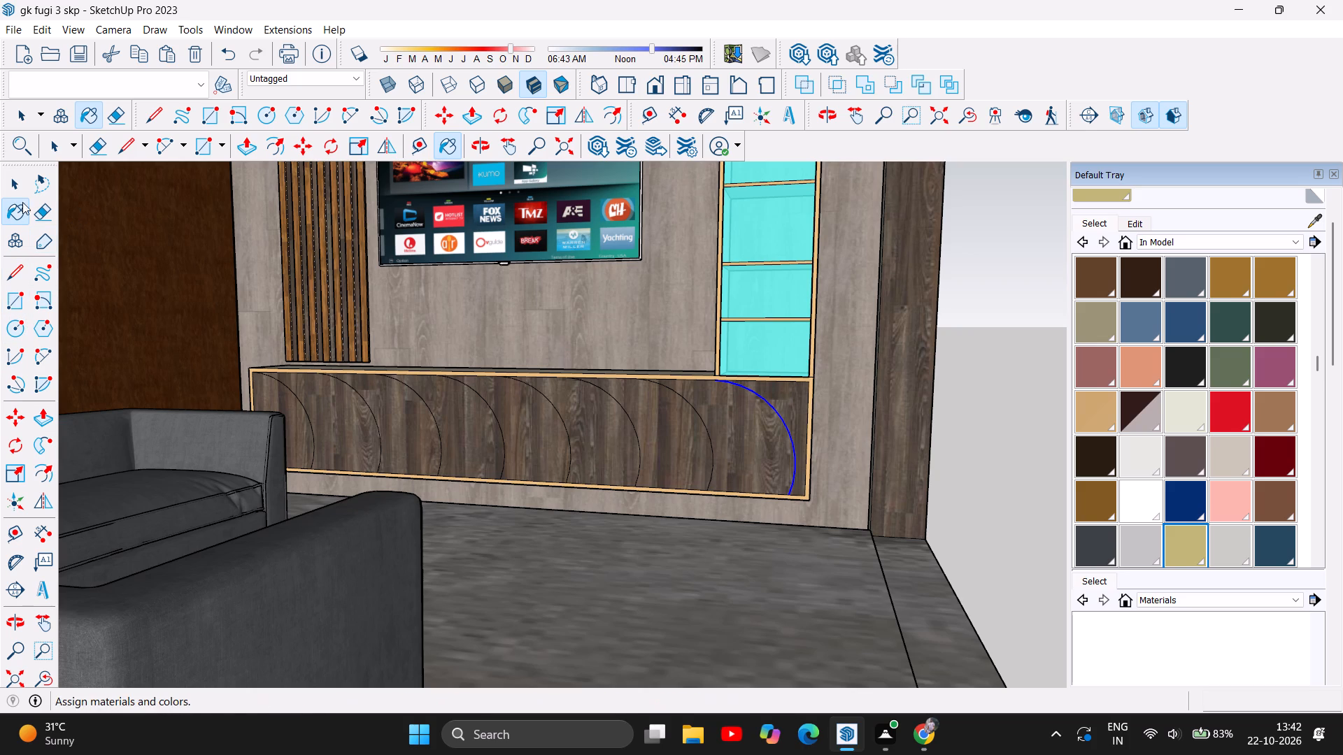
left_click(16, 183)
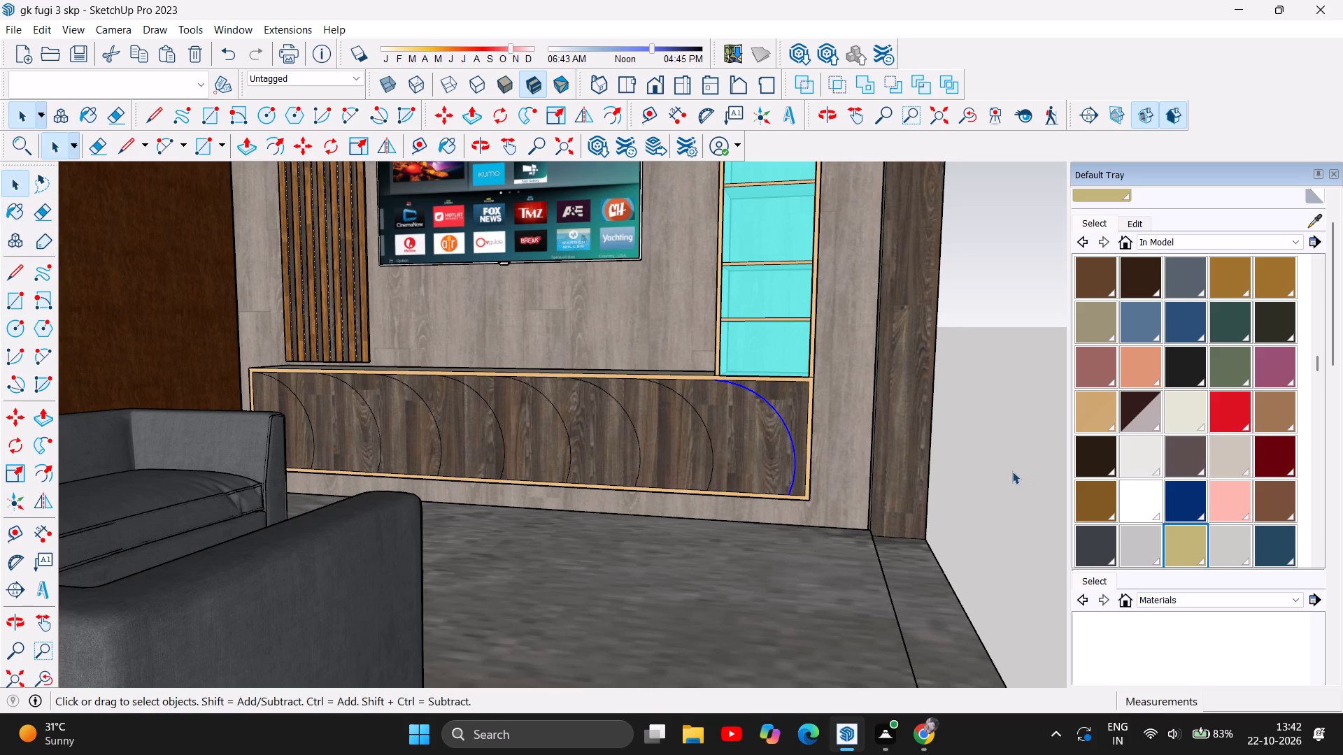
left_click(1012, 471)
Examine the console front's arcs and wood grain below the display cabinet, close up and within the whole room.
scroll(738, 414, "up", 7)
scroll(816, 411, "up", 5)
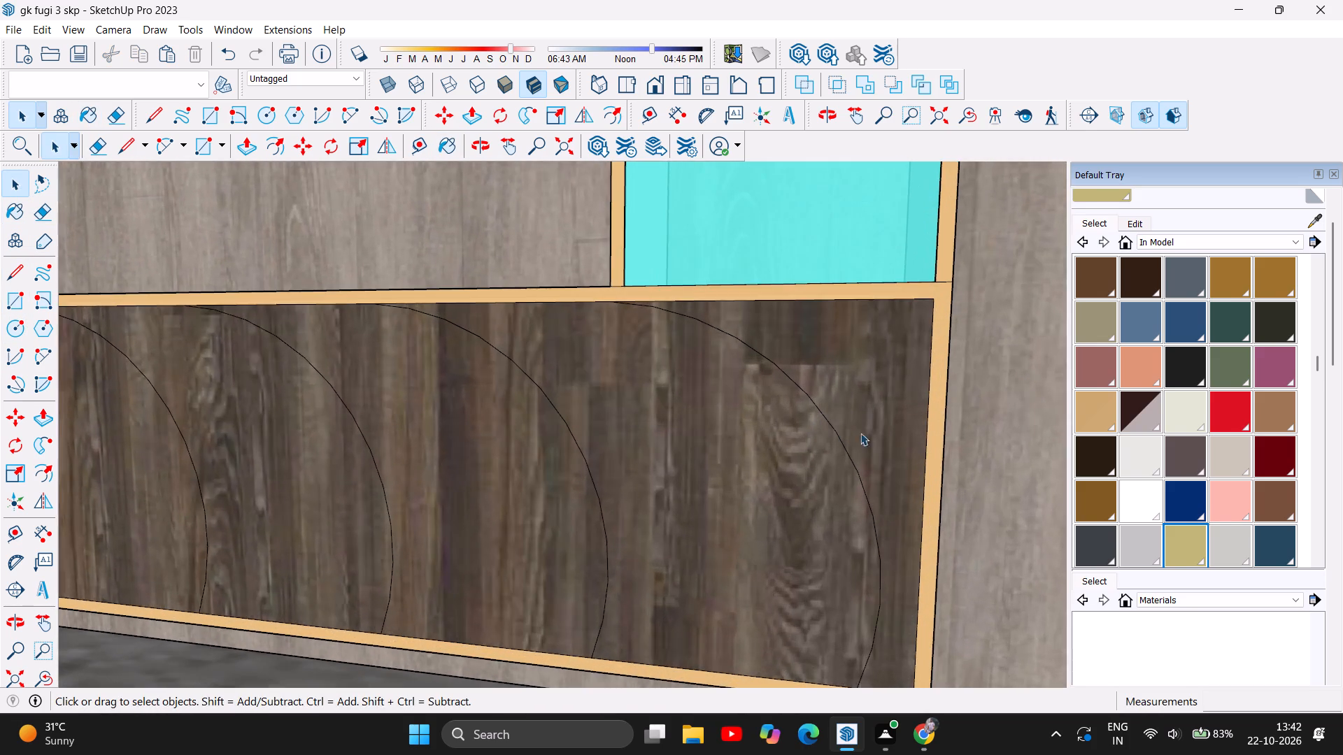
scroll(881, 459, "up", 6)
scroll(800, 459, "down", 7)
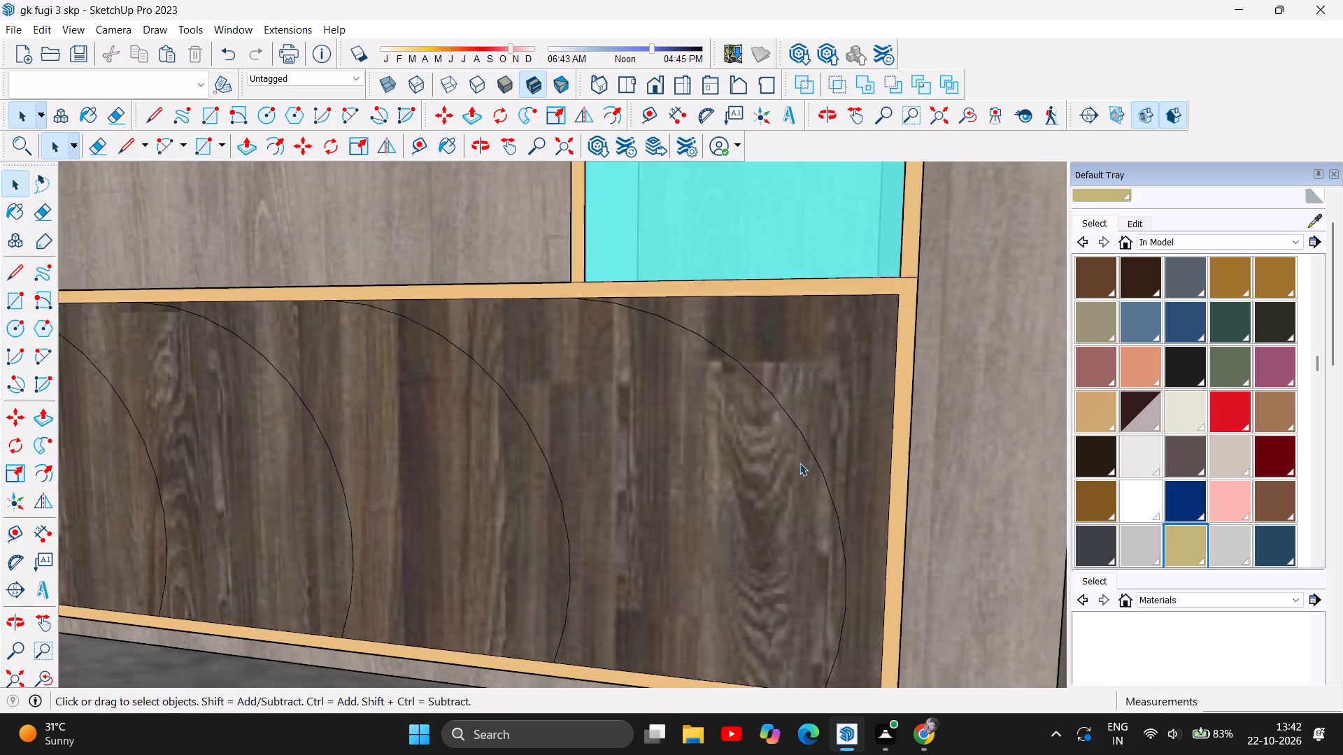
scroll(800, 463, "down", 19)
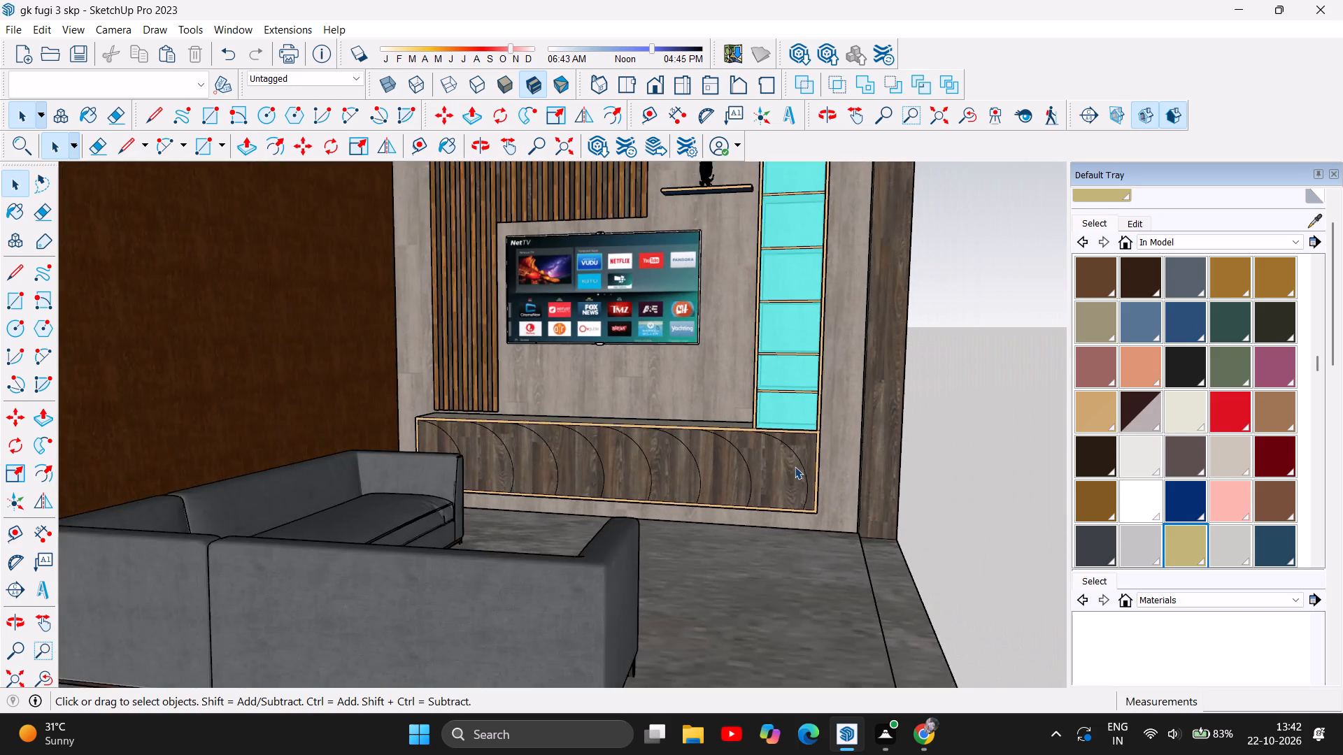
scroll(795, 466, "down", 4)
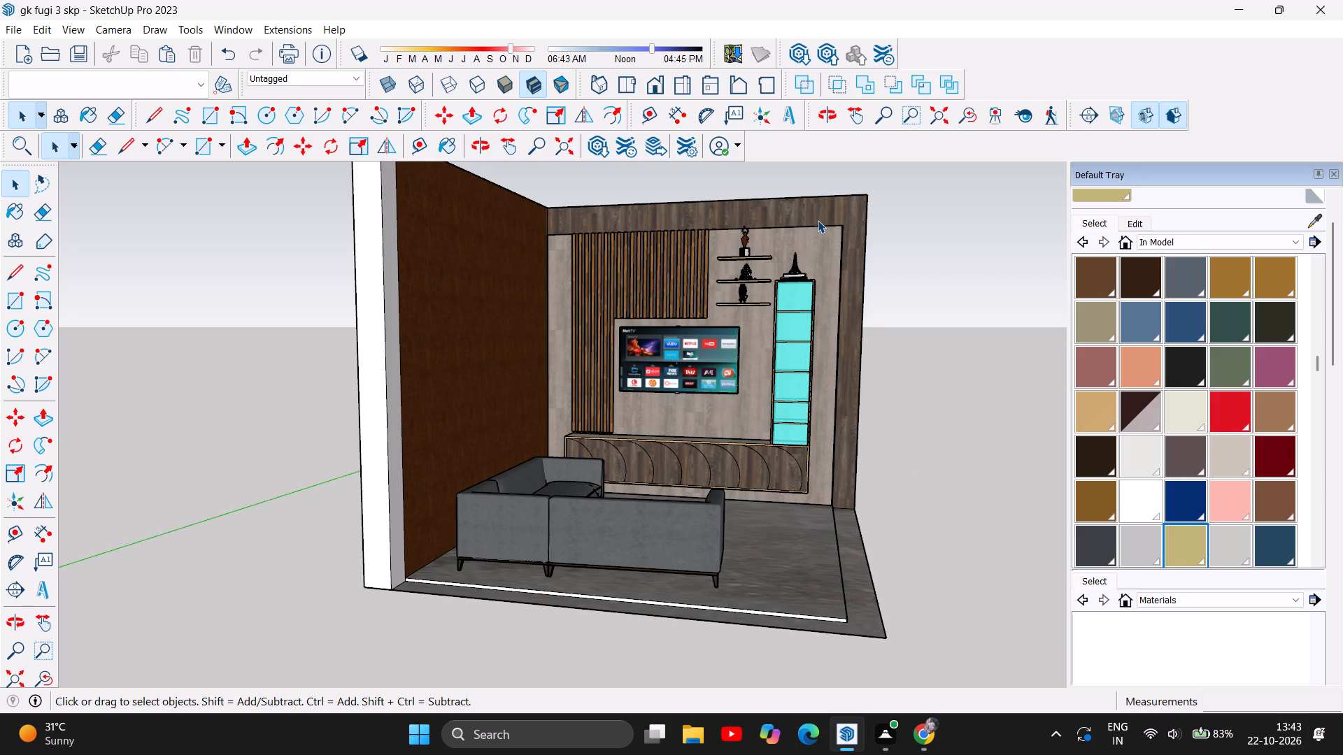
Review the overall TV wall composition with the sofa, slats, console and display cabinet at several distances.
scroll(818, 220, "up", 3)
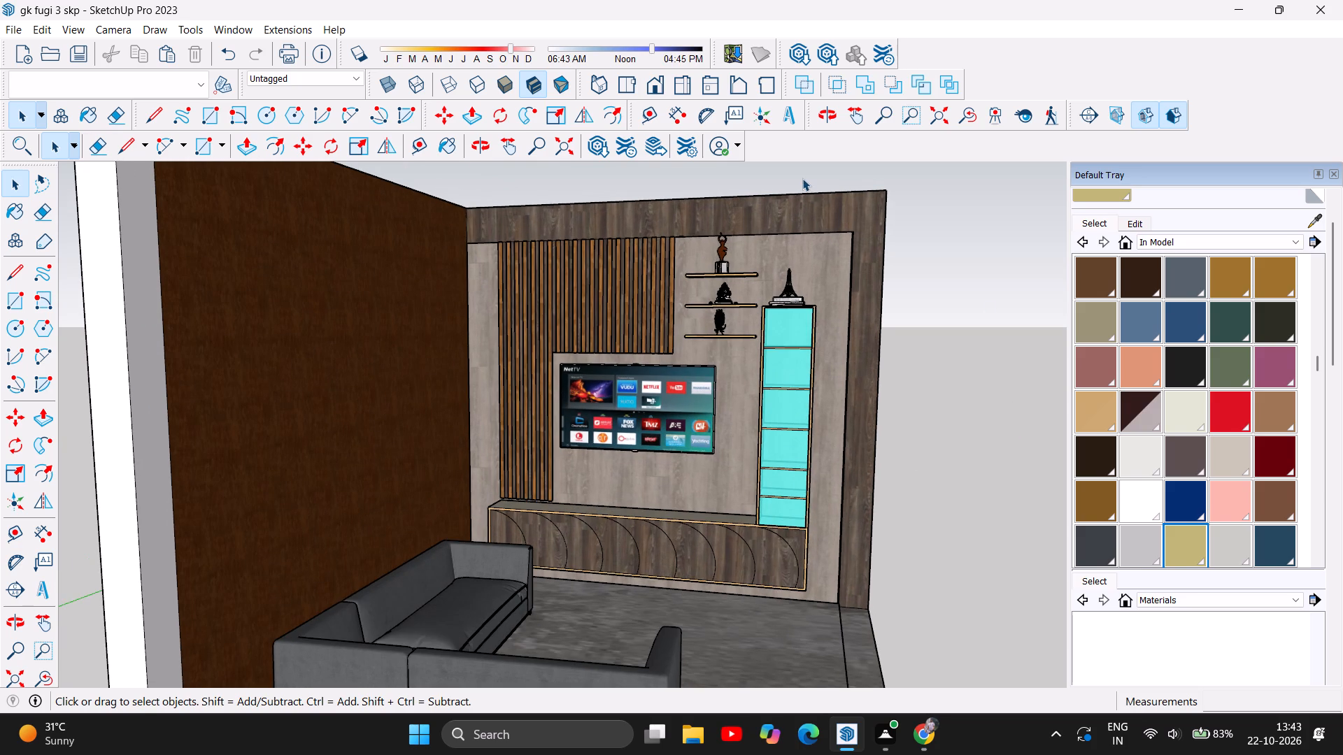
scroll(832, 198, "down", 2)
scroll(592, 99, "up", 2)
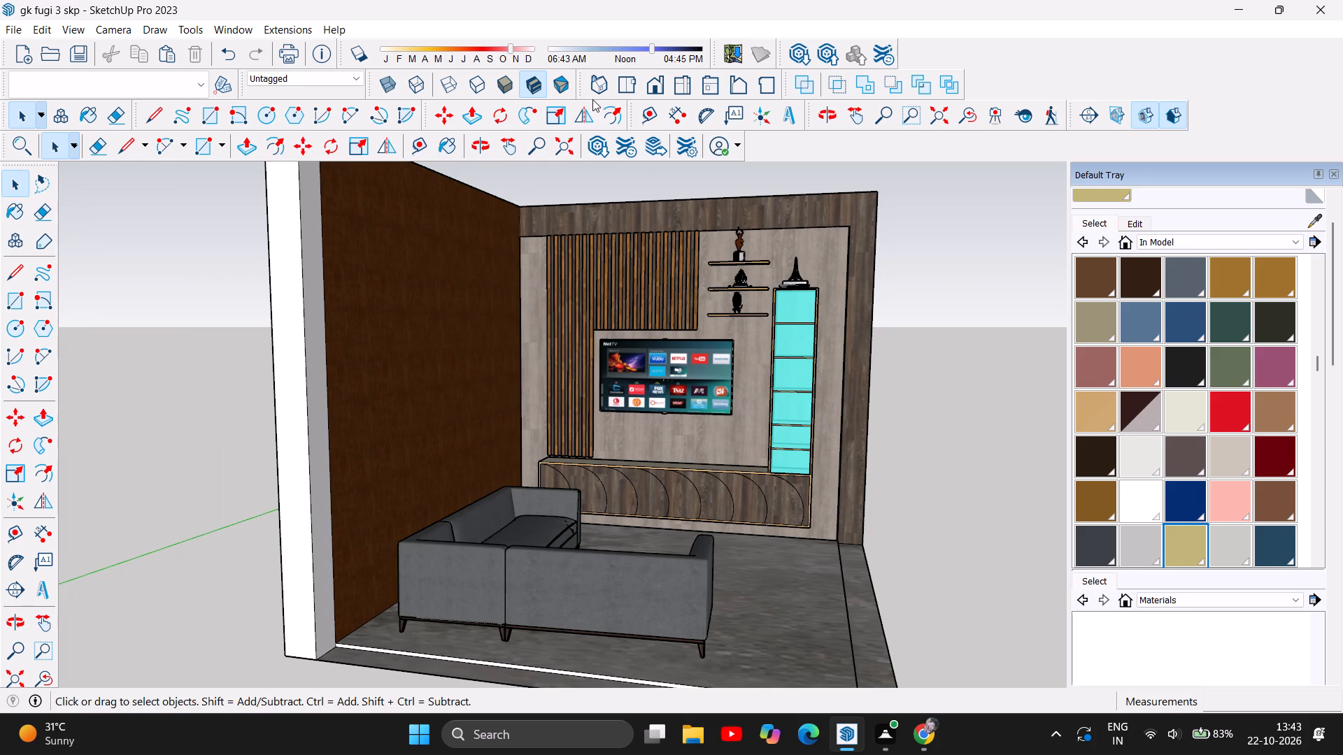
scroll(592, 99, "up", 2)
scroll(646, 305, "up", 3)
scroll(683, 314, "down", 2)
scroll(715, 445, "down", 2)
scroll(702, 637, "up", 1)
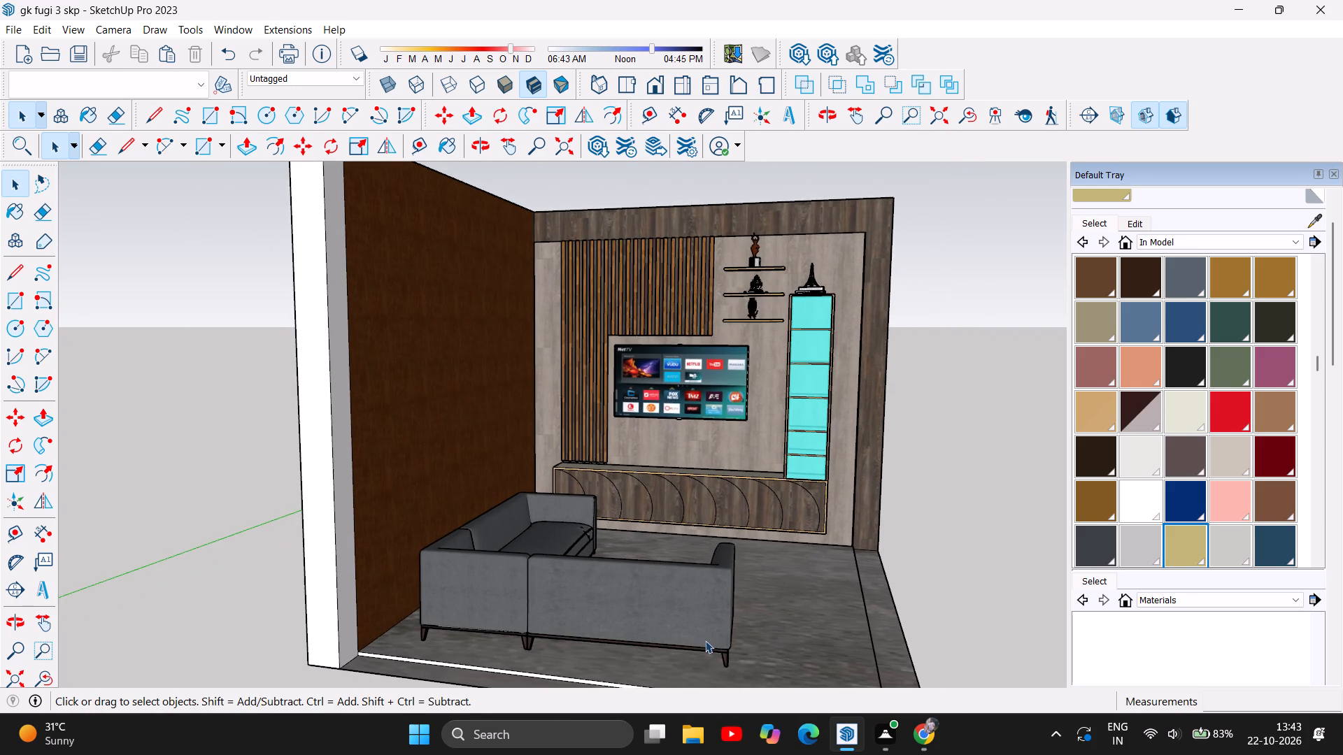
scroll(705, 640, "up", 2)
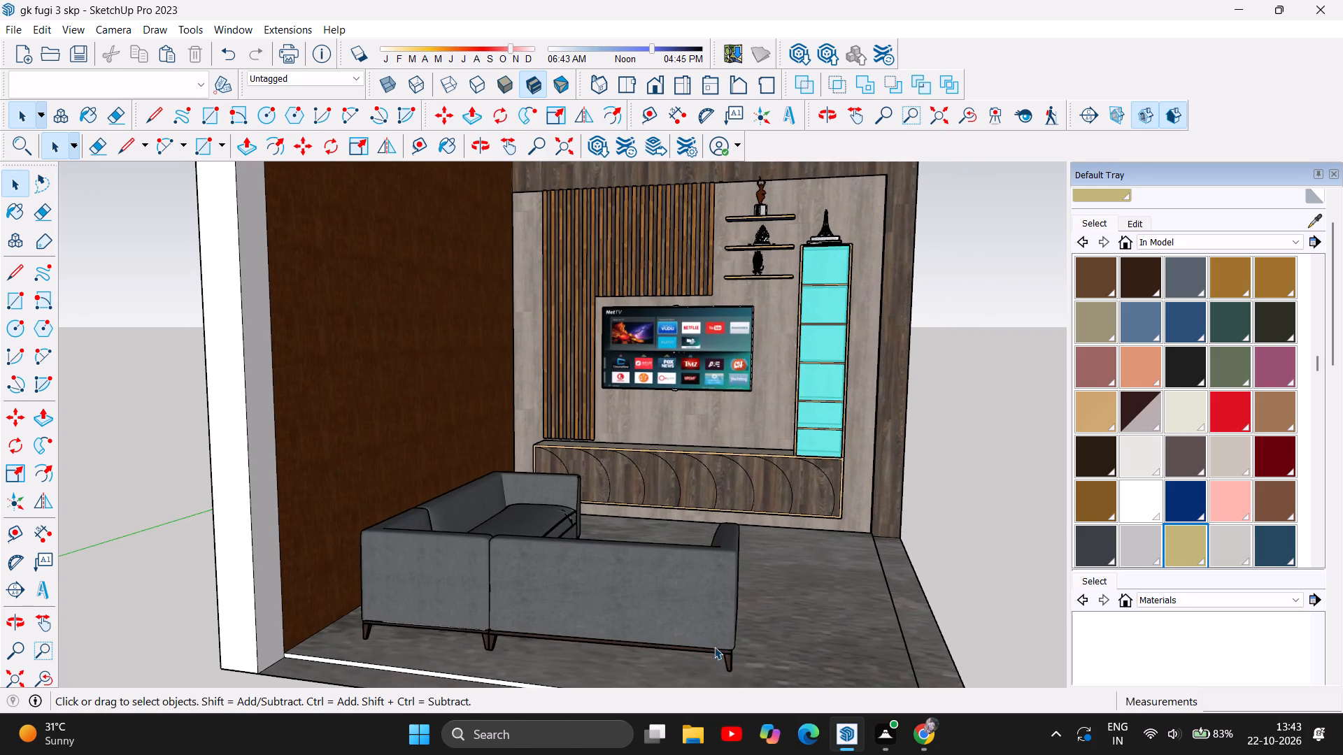
scroll(704, 645, "up", 2)
scroll(702, 547, "up", 2)
scroll(741, 464, "up", 1)
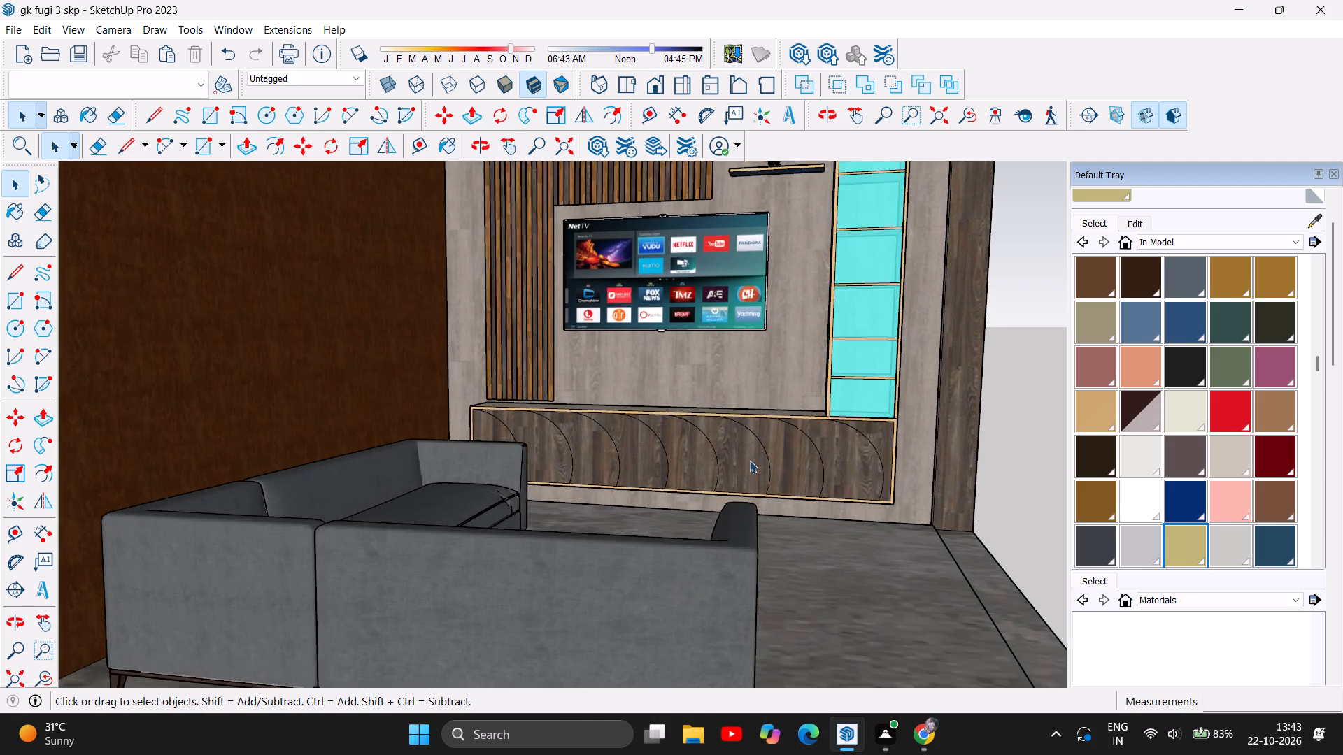
scroll(749, 460, "up", 3)
scroll(783, 556, "down", 6)
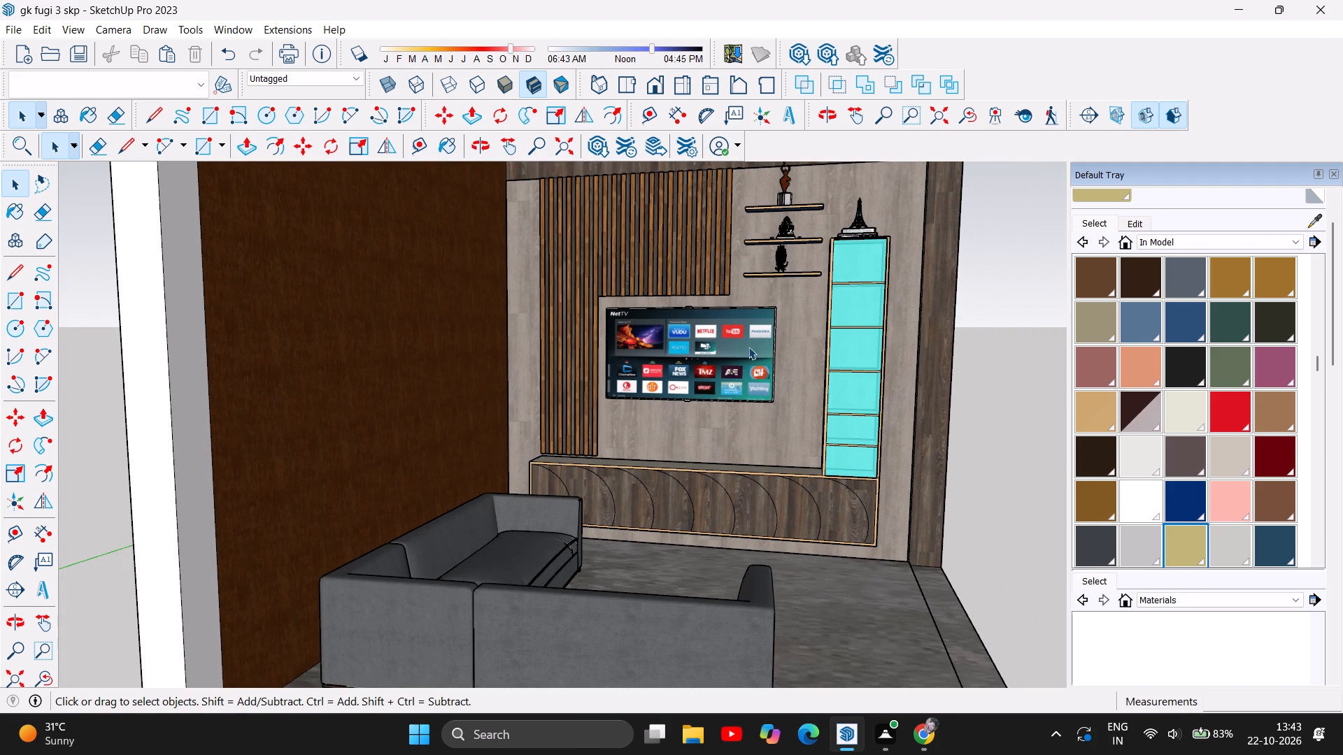
scroll(797, 189, "up", 3)
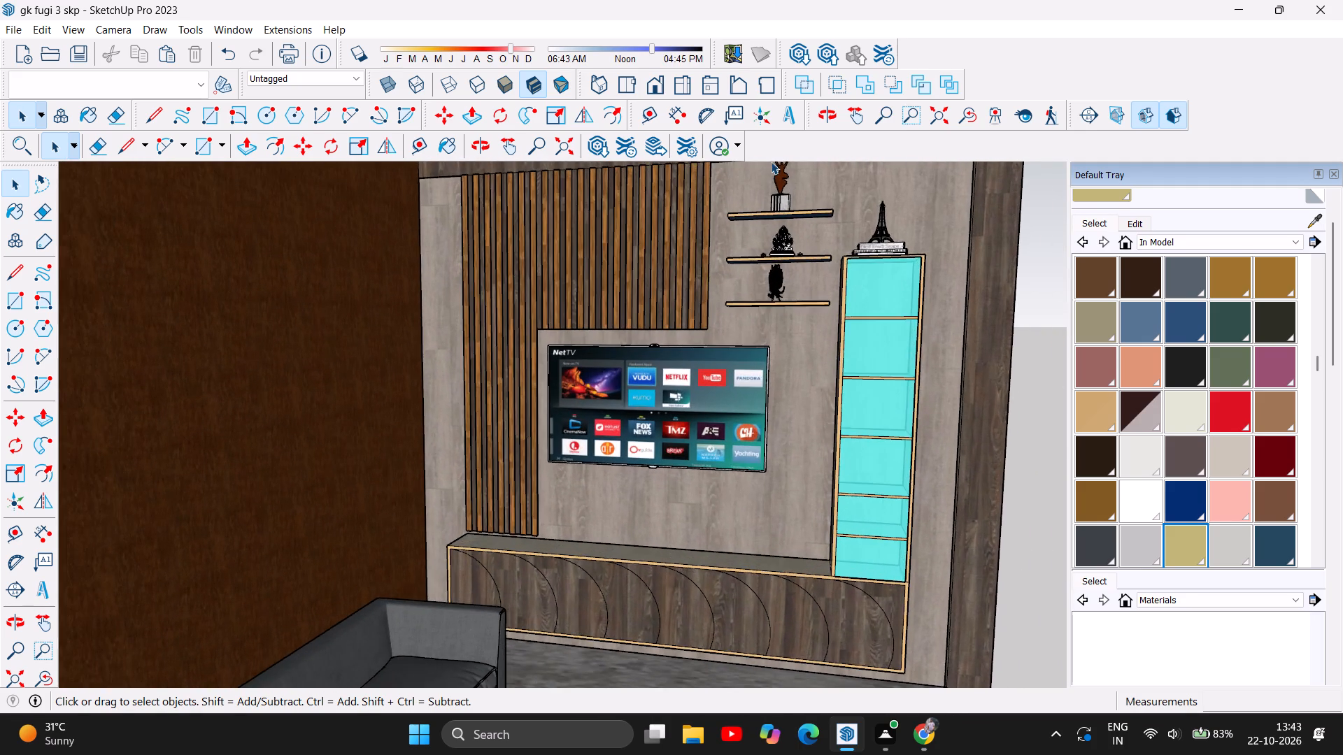
Examine the floating shelves beside the slats, focusing on the Ganesha idol and oil lamps on the middle shelf.
scroll(771, 161, "up", 10)
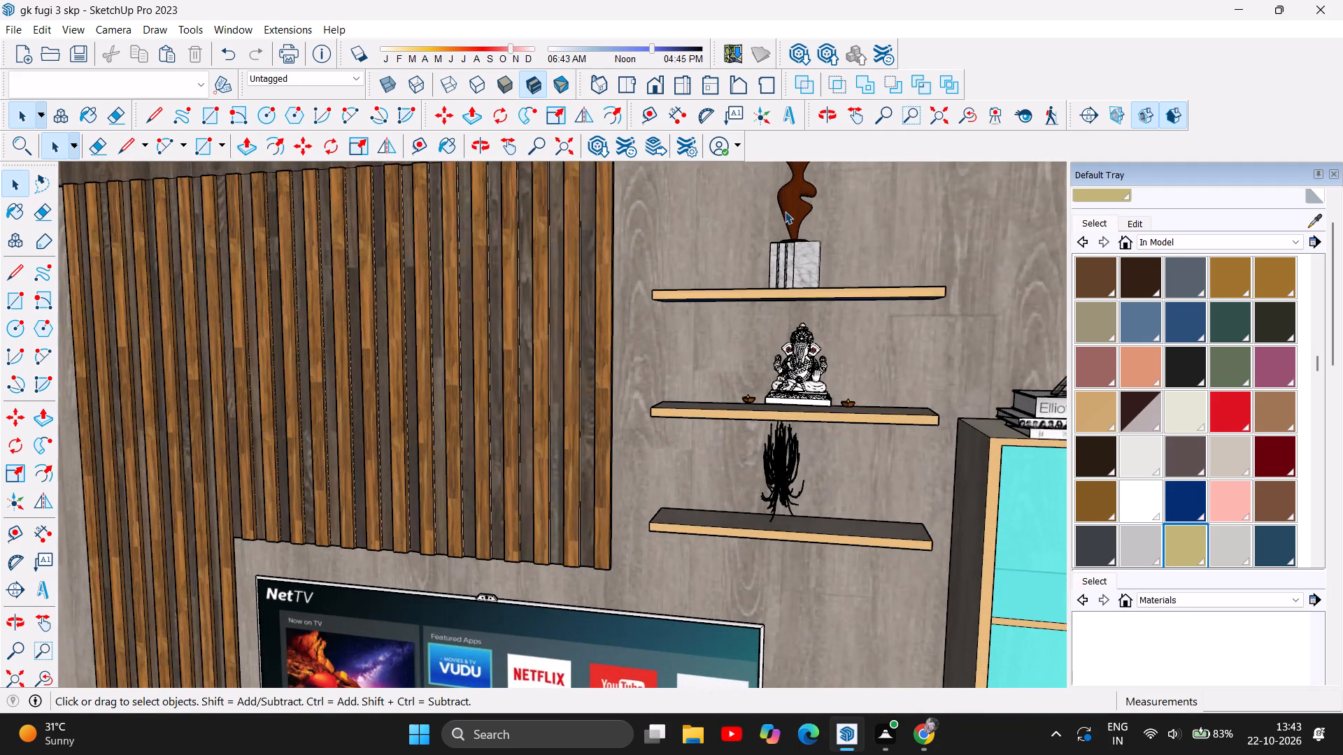
scroll(786, 220, "up", 5)
scroll(814, 359, "down", 1)
scroll(828, 410, "up", 5)
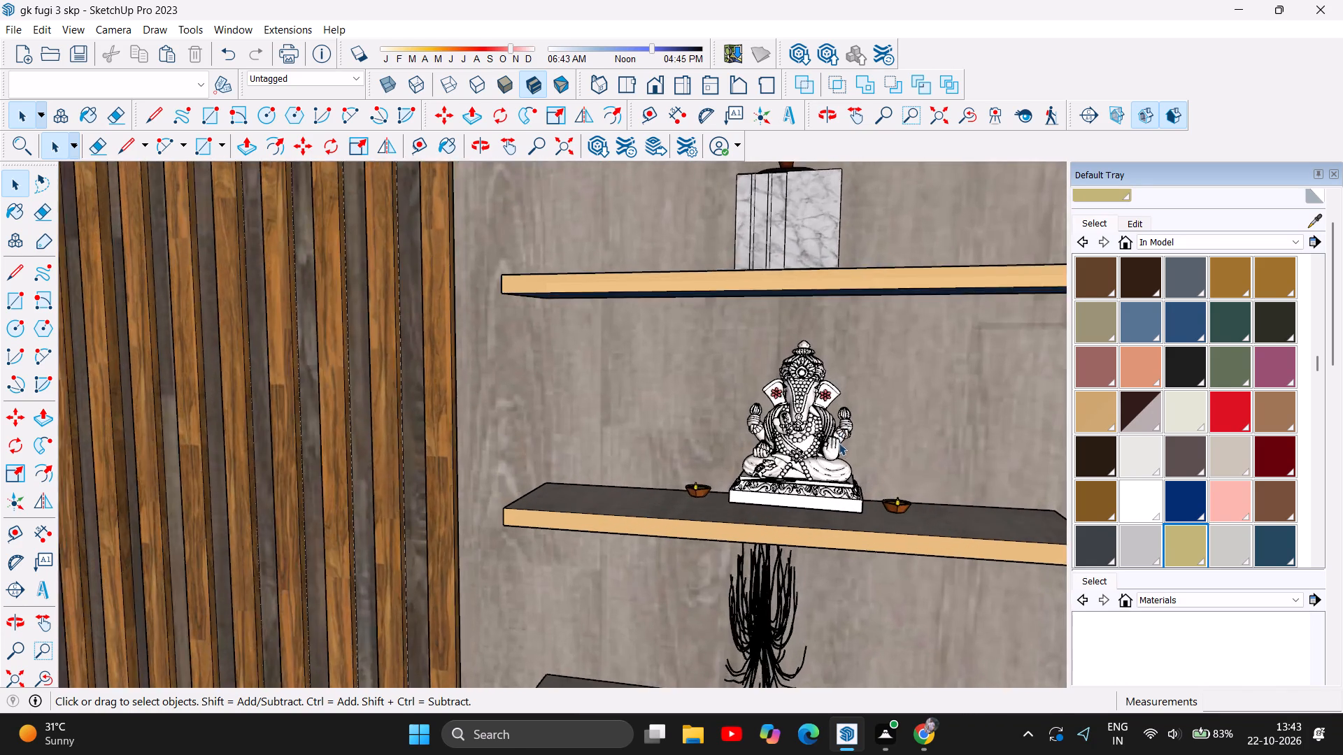
scroll(839, 443, "up", 9)
scroll(842, 480, "down", 1)
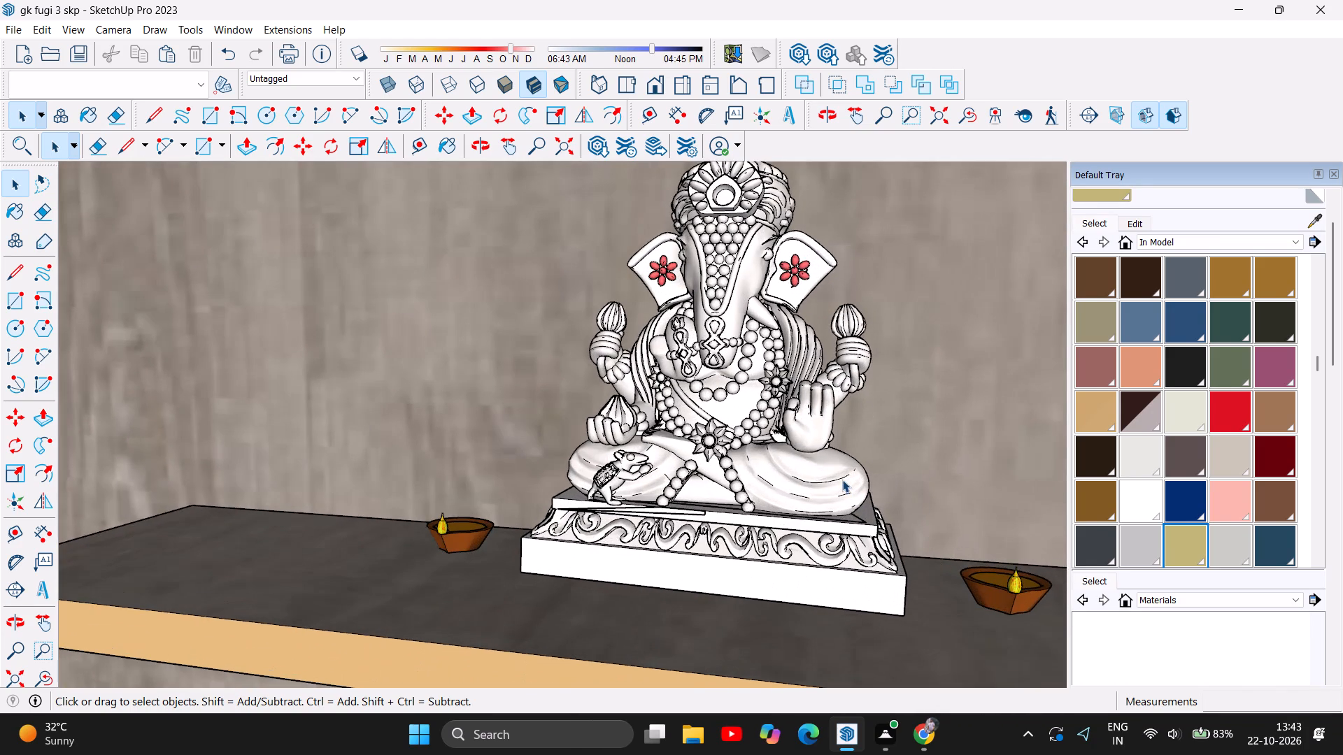
Review the floating shelves and Ganesha idol against the whole TV wall and room from increasing distances.
scroll(842, 480, "down", 15)
scroll(841, 480, "down", 7)
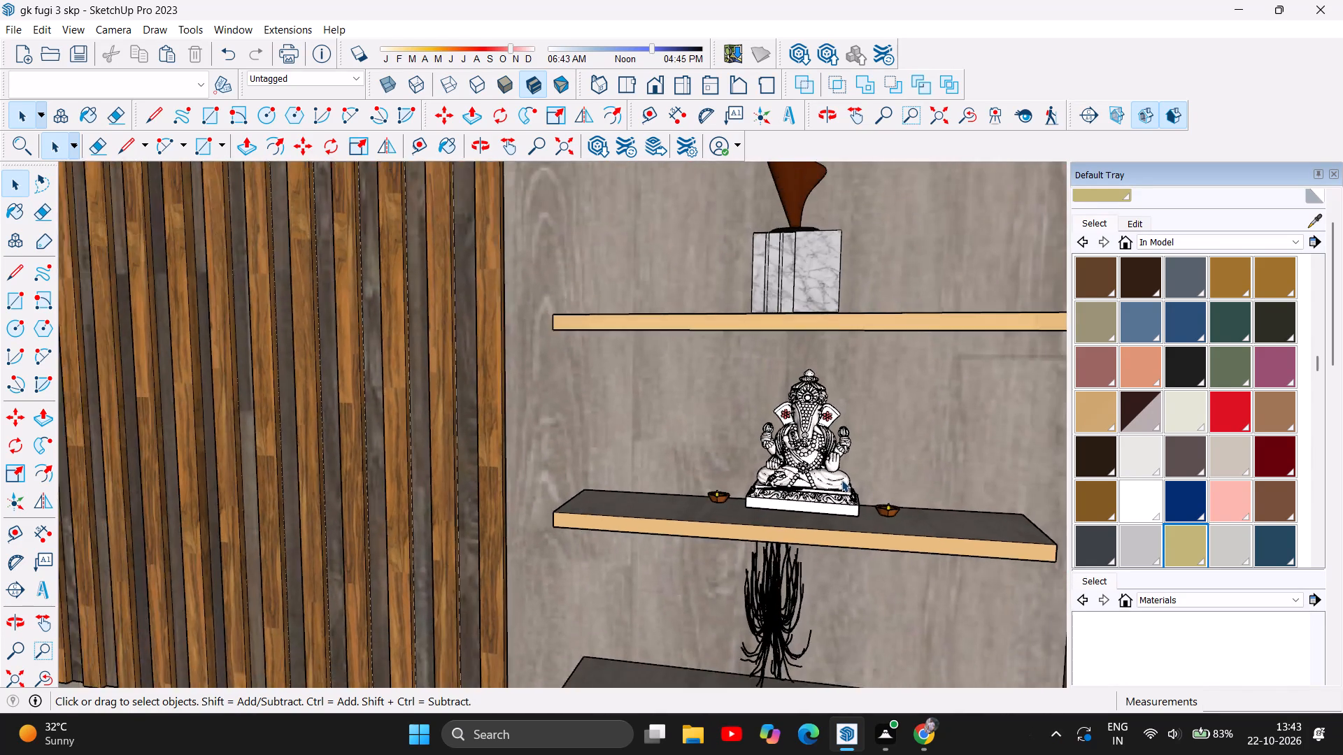
scroll(841, 480, "down", 19)
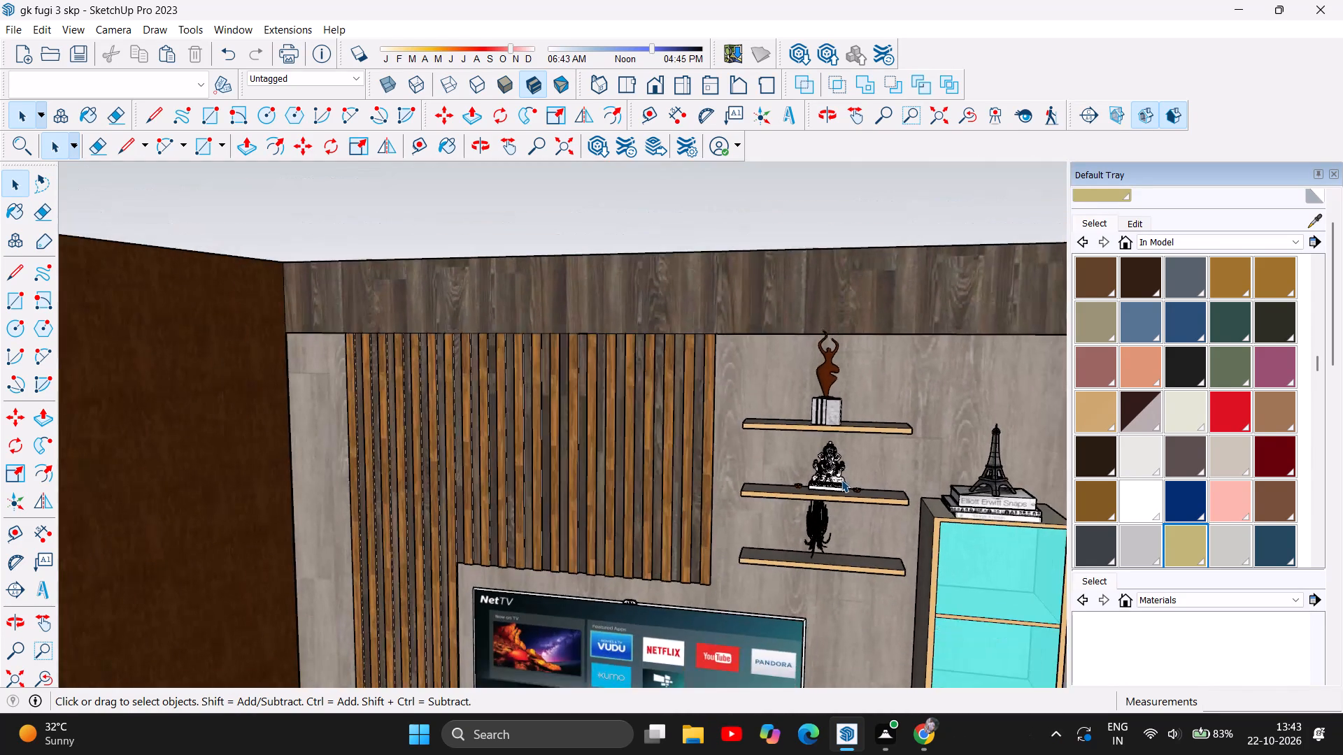
scroll(841, 480, "down", 13)
scroll(837, 481, "down", 8)
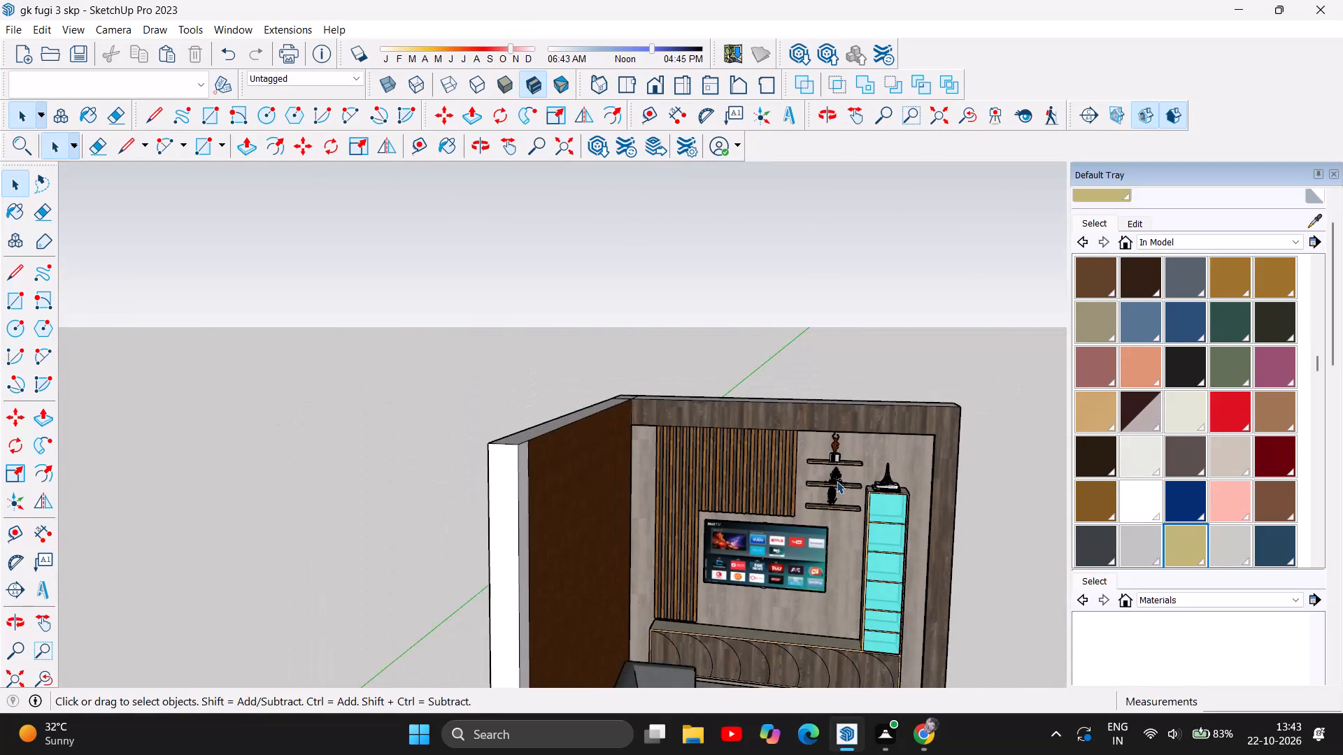
scroll(837, 481, "down", 6)
right_click(837, 481)
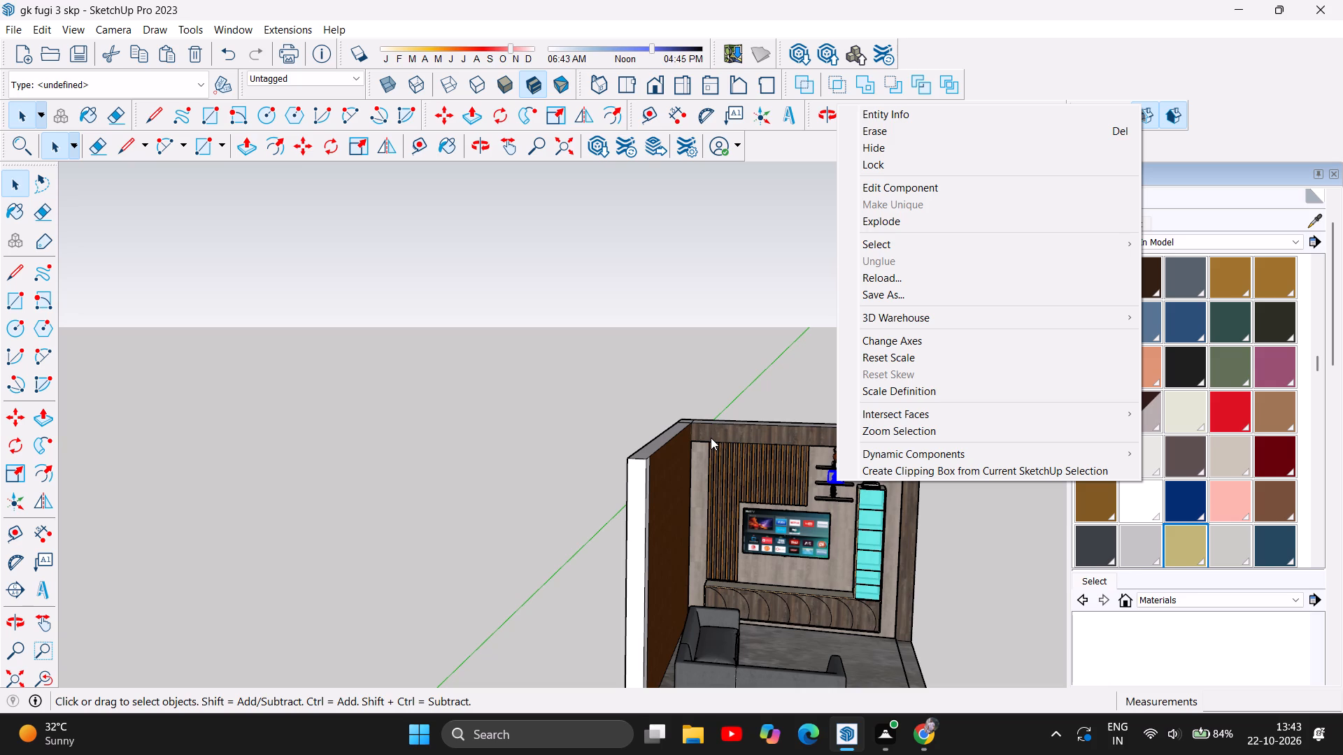
scroll(711, 438, "down", 3)
left_click(412, 266)
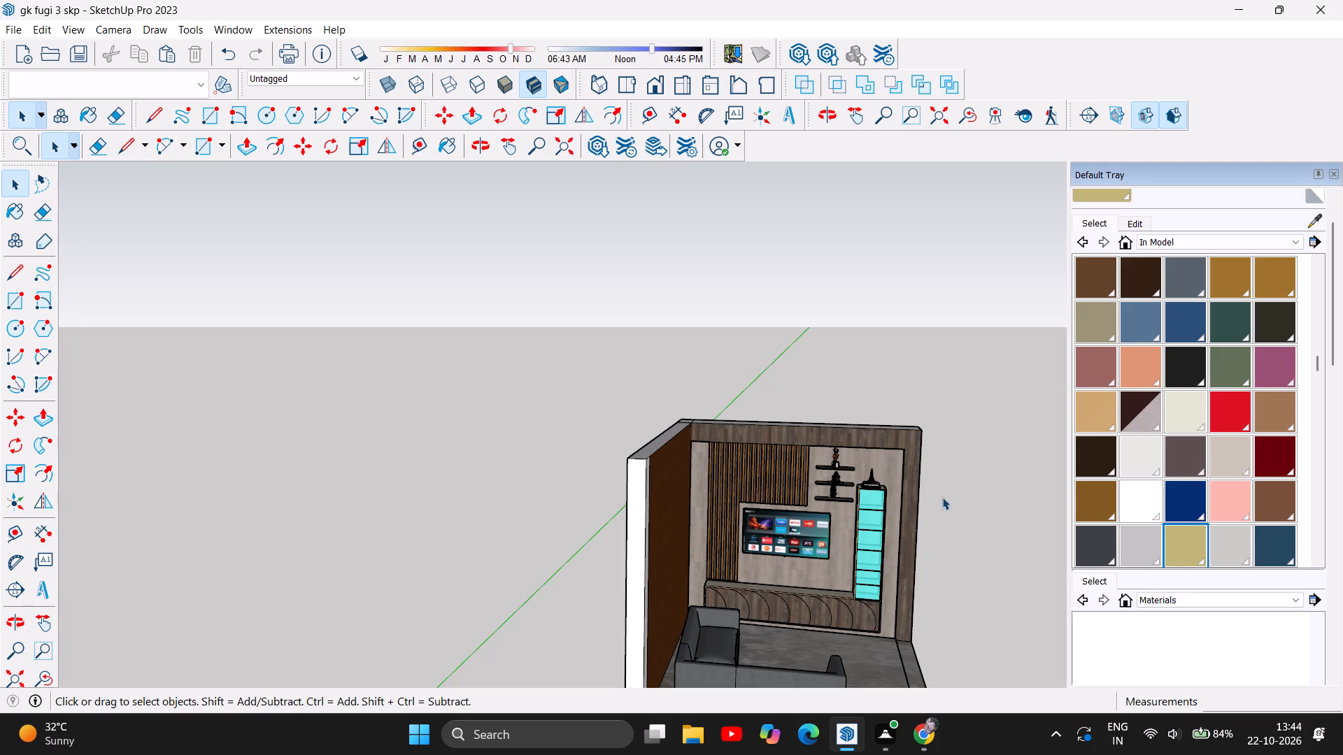
Find the display cabinet's turquoise glass material, Material~1, among the in-model materials and open it for editing.
scroll(863, 604, "up", 6)
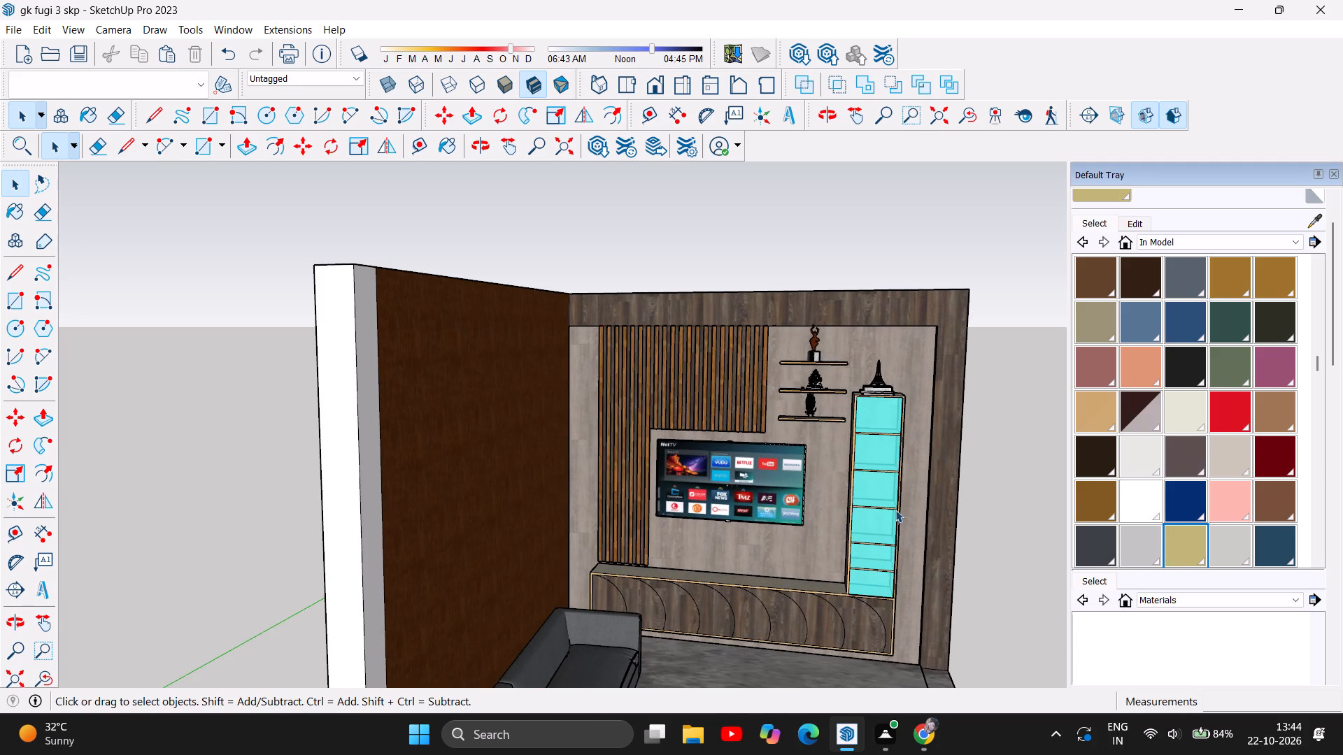
left_click(878, 495)
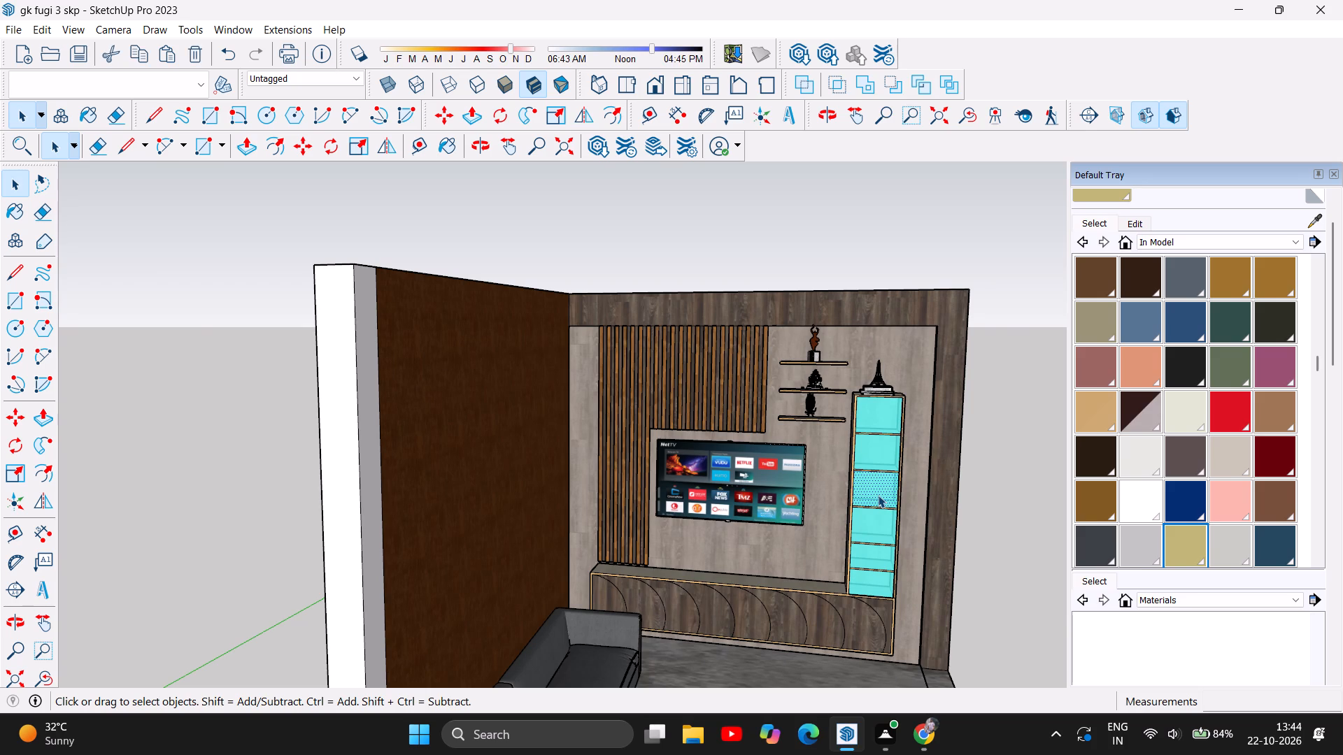
scroll(878, 497, "up", 6)
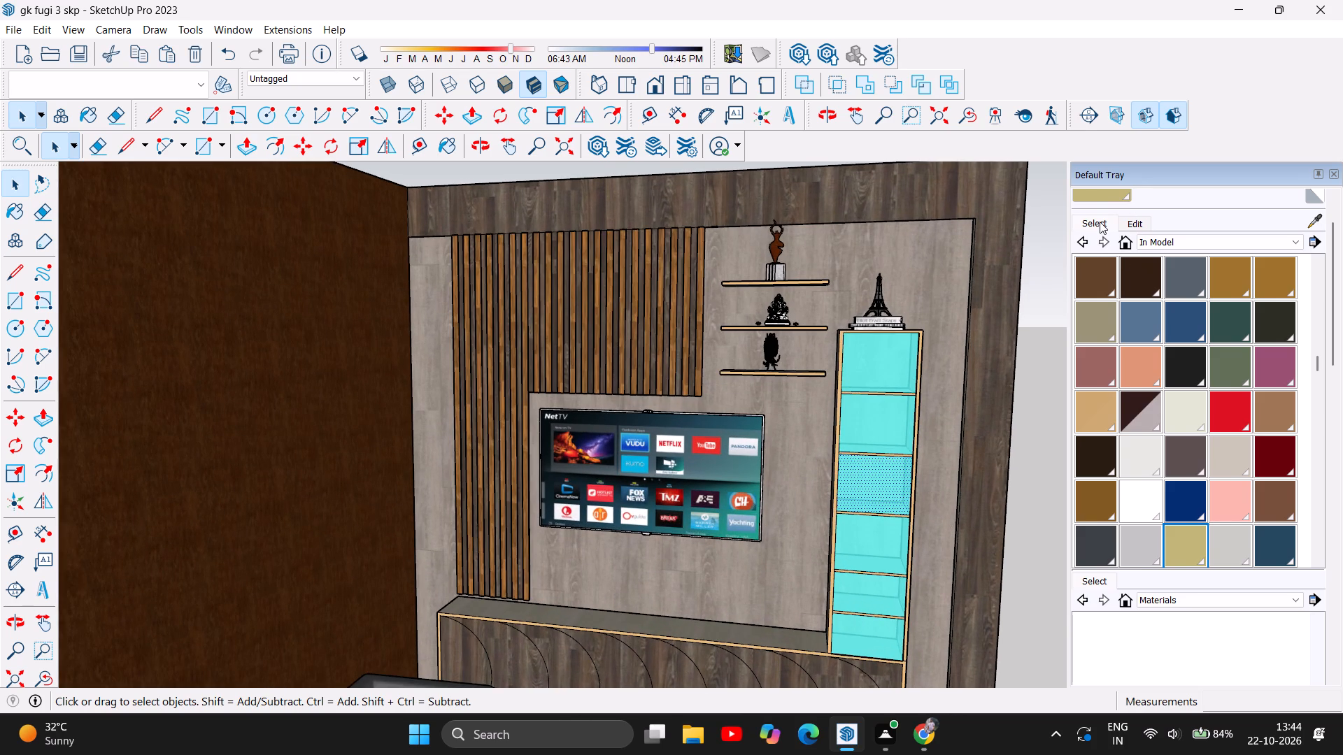
left_click(1100, 222)
scroll(1151, 248, "up", 4)
left_click_drag(1317, 371, 1317, 366)
left_click_drag(1317, 366, 1303, 266)
scroll(1177, 429, "down", 5)
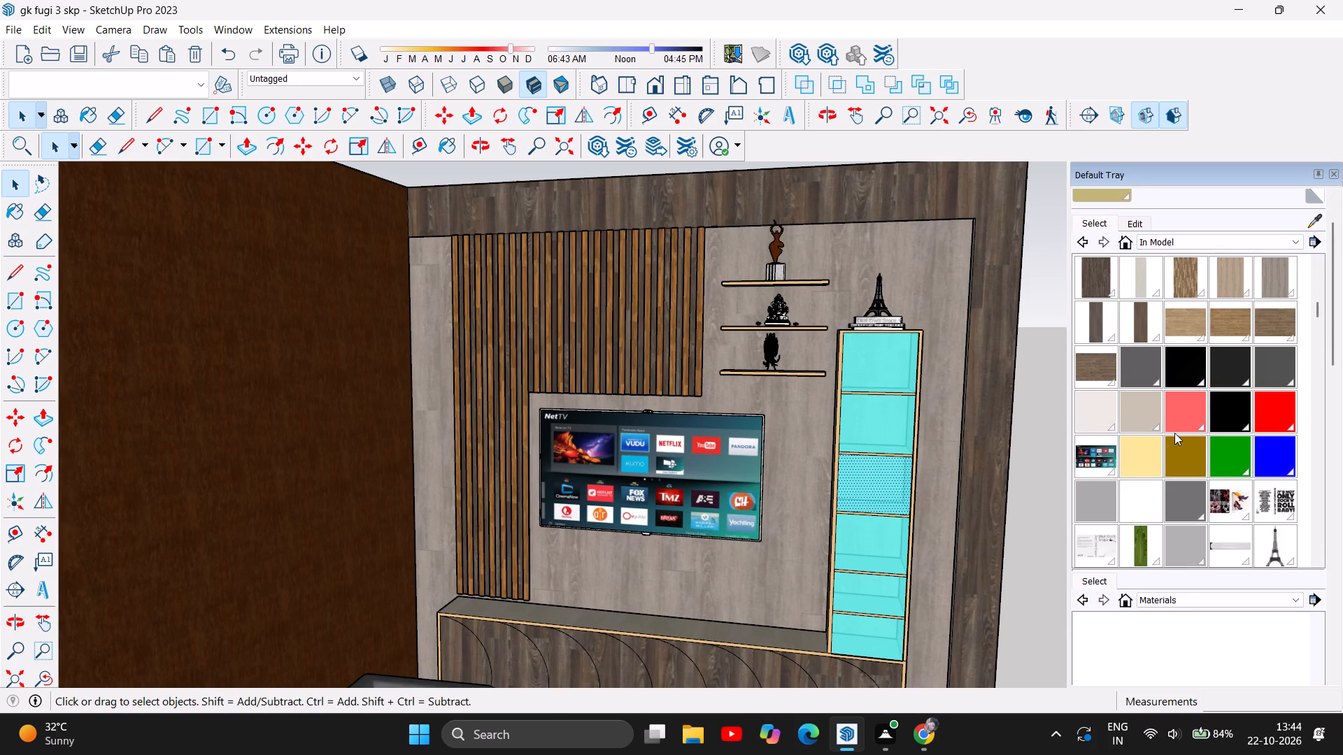
scroll(1174, 433, "down", 19)
scroll(1174, 432, "down", 3)
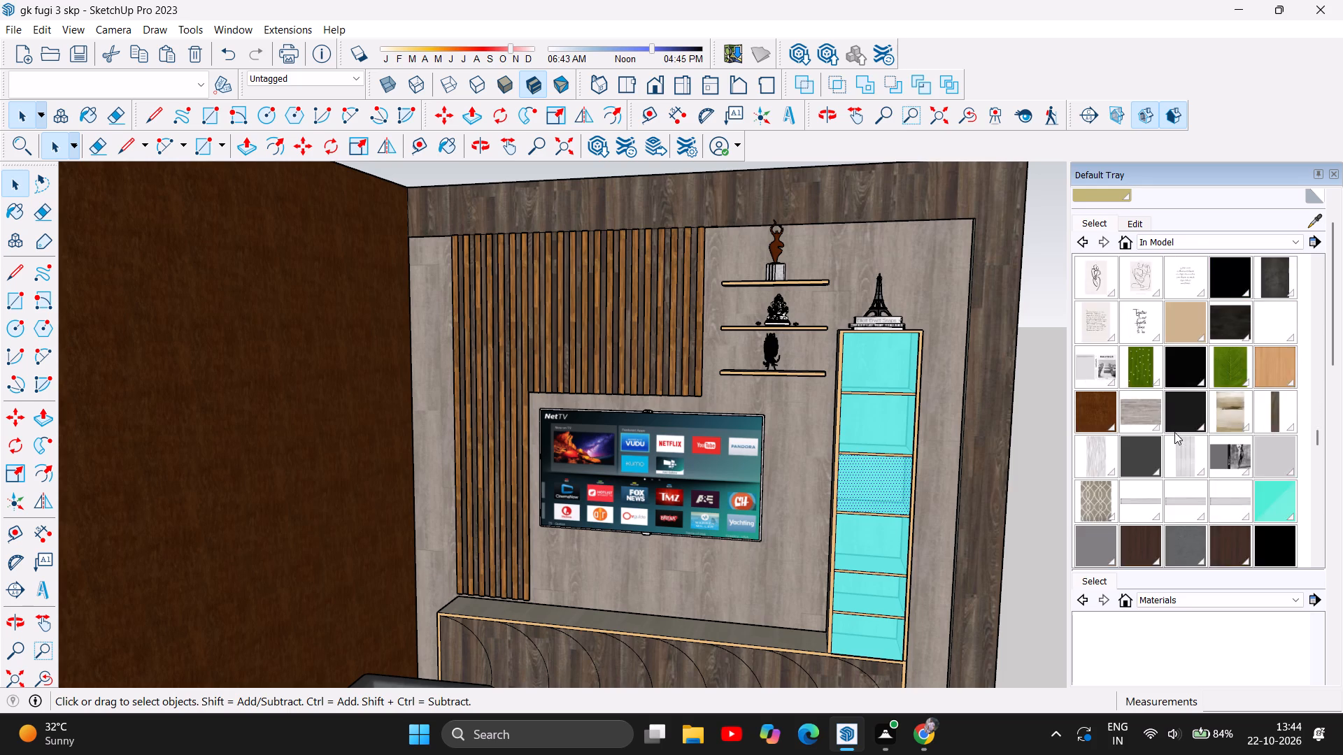
scroll(1174, 432, "down", 3)
scroll(1232, 402, "up", 2)
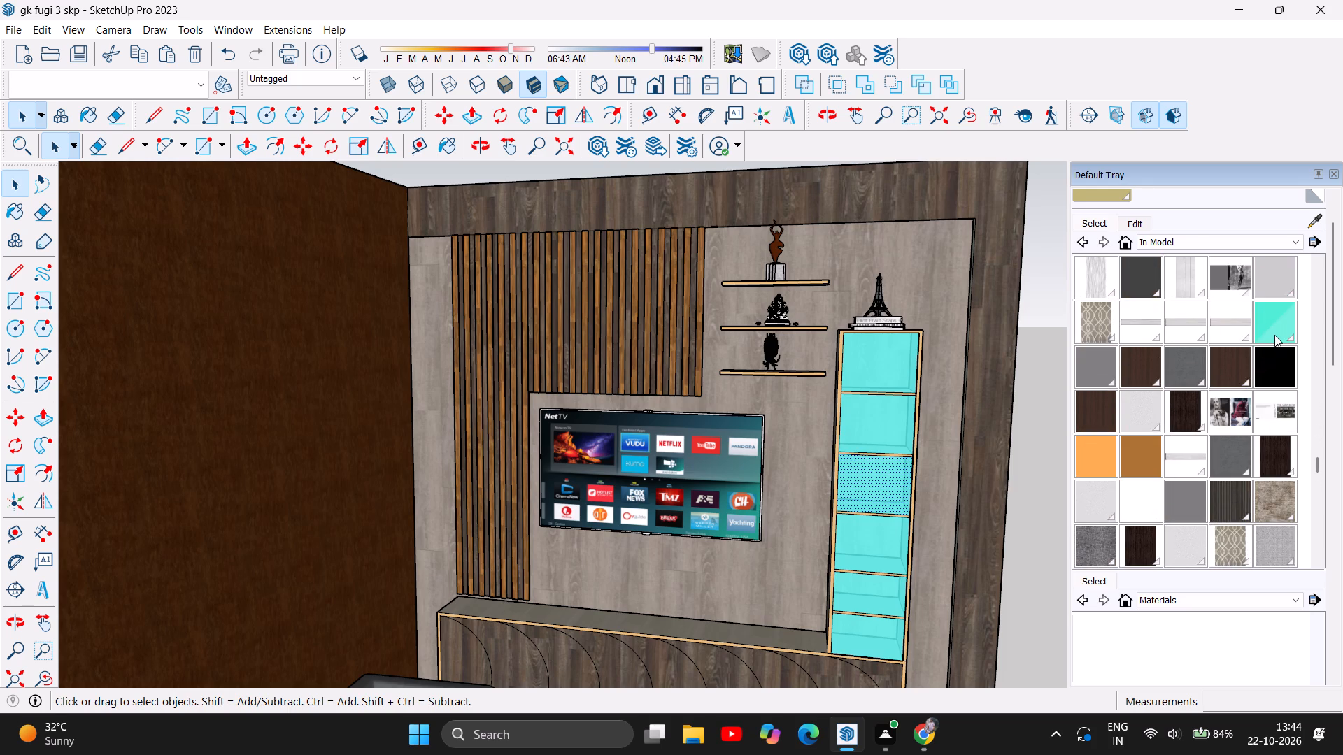
left_click(1274, 335)
scroll(1118, 202, "up", 4)
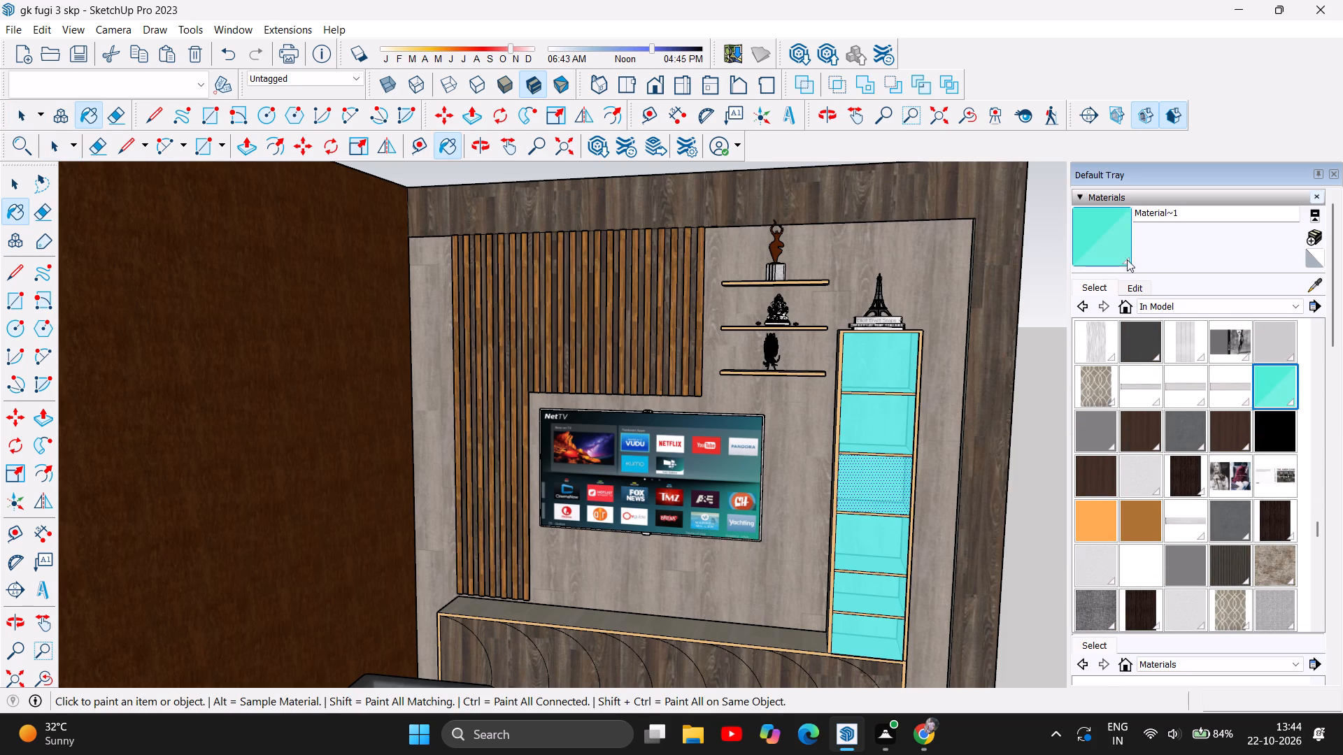
left_click(1137, 286)
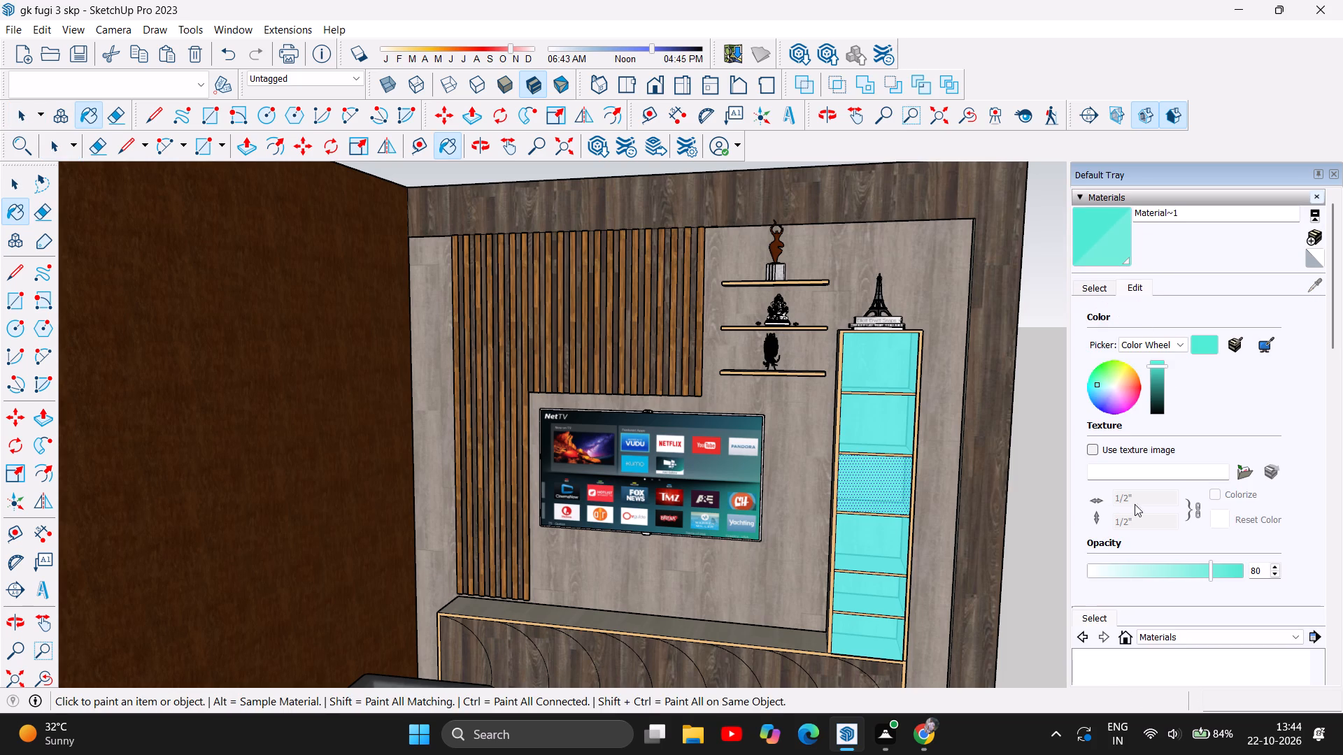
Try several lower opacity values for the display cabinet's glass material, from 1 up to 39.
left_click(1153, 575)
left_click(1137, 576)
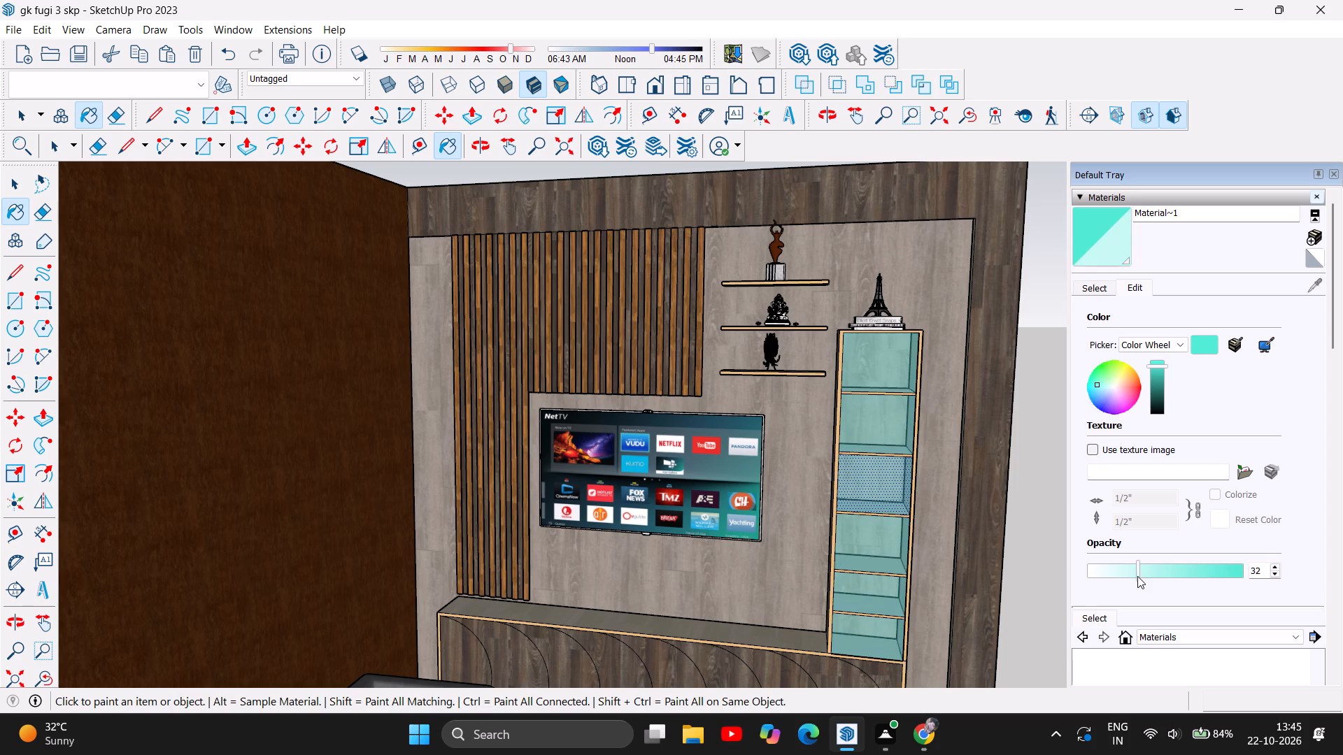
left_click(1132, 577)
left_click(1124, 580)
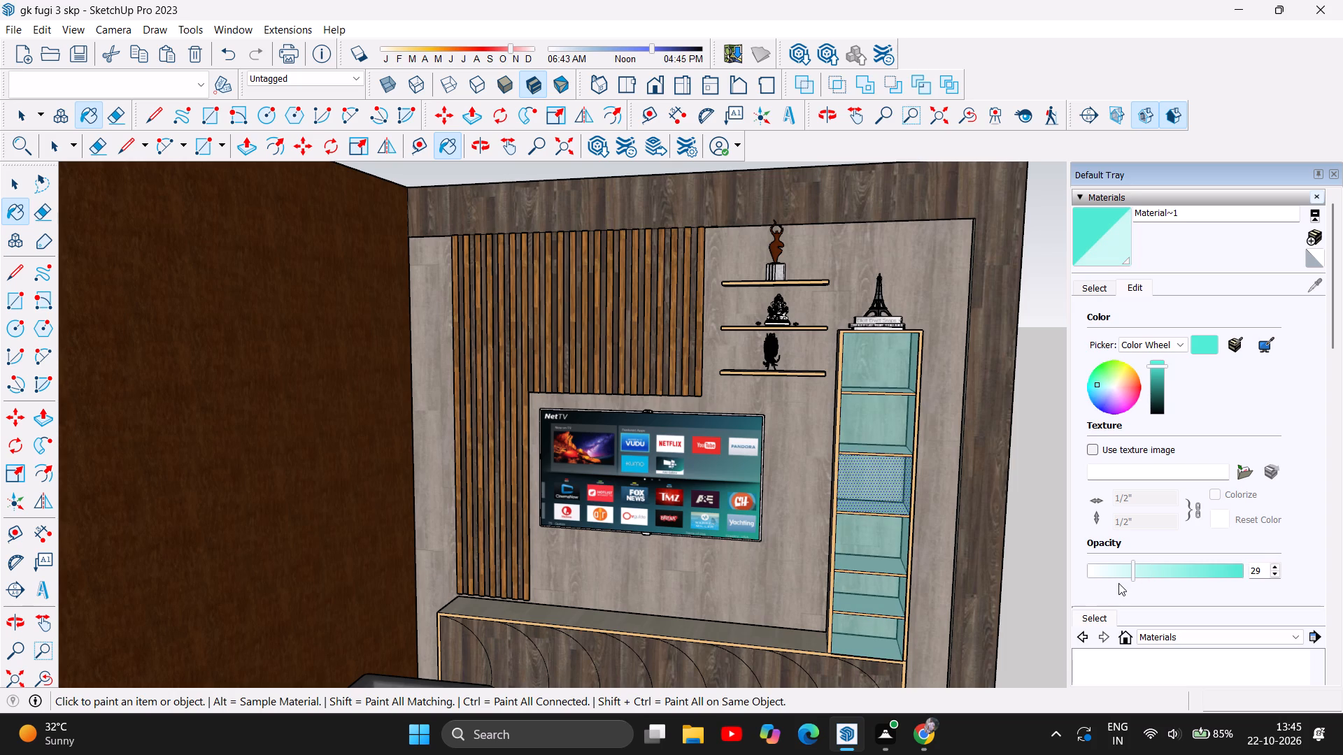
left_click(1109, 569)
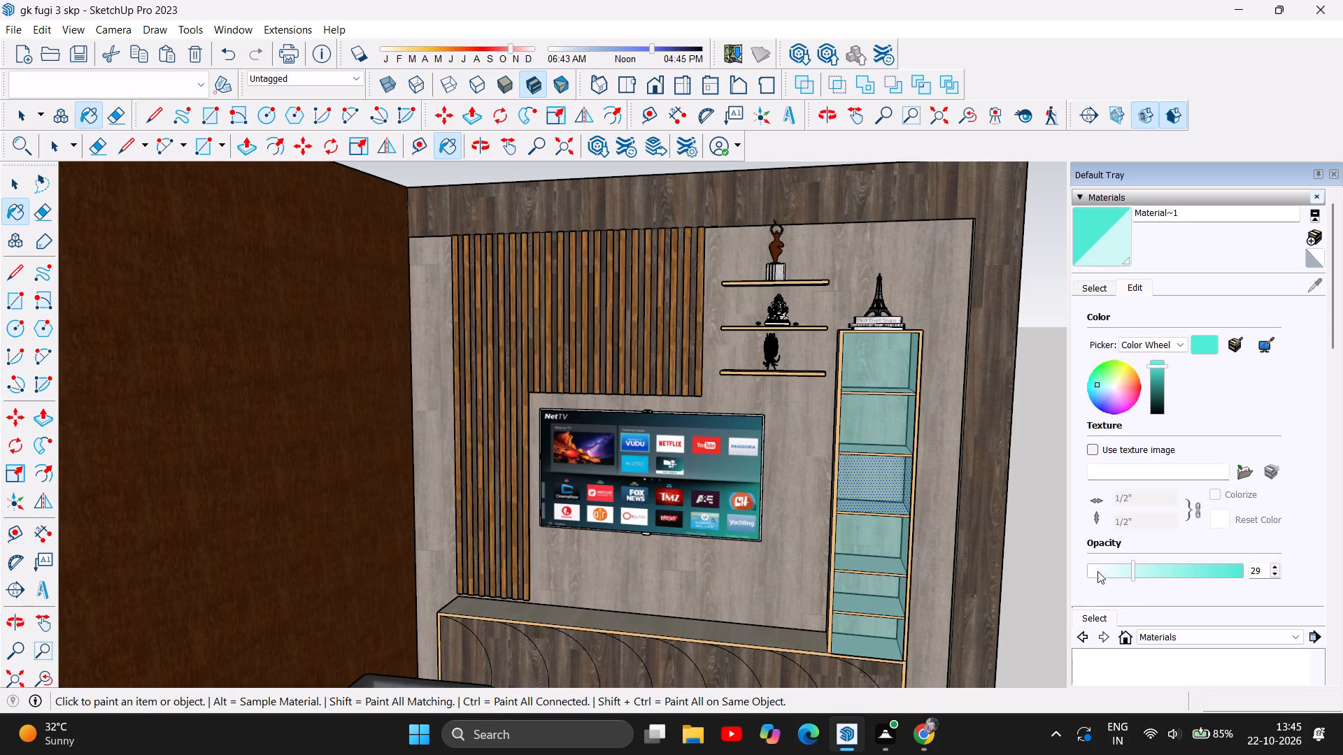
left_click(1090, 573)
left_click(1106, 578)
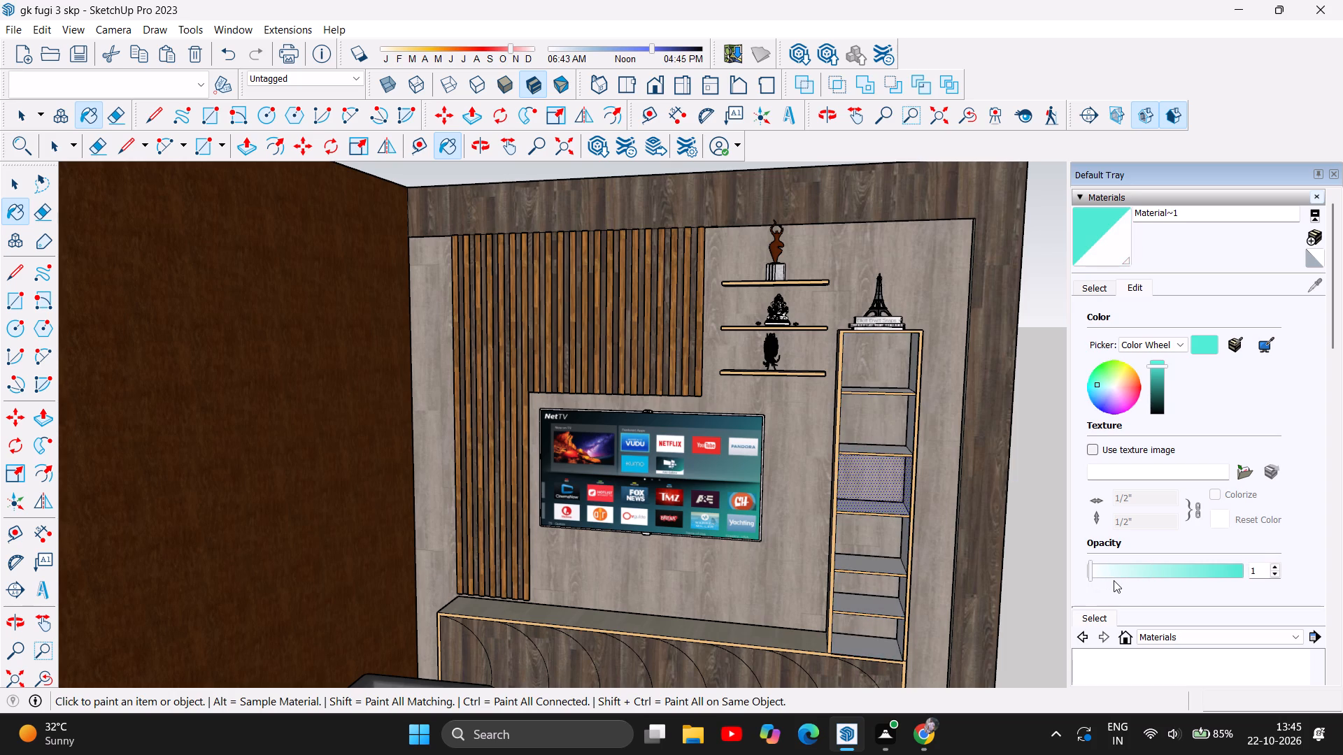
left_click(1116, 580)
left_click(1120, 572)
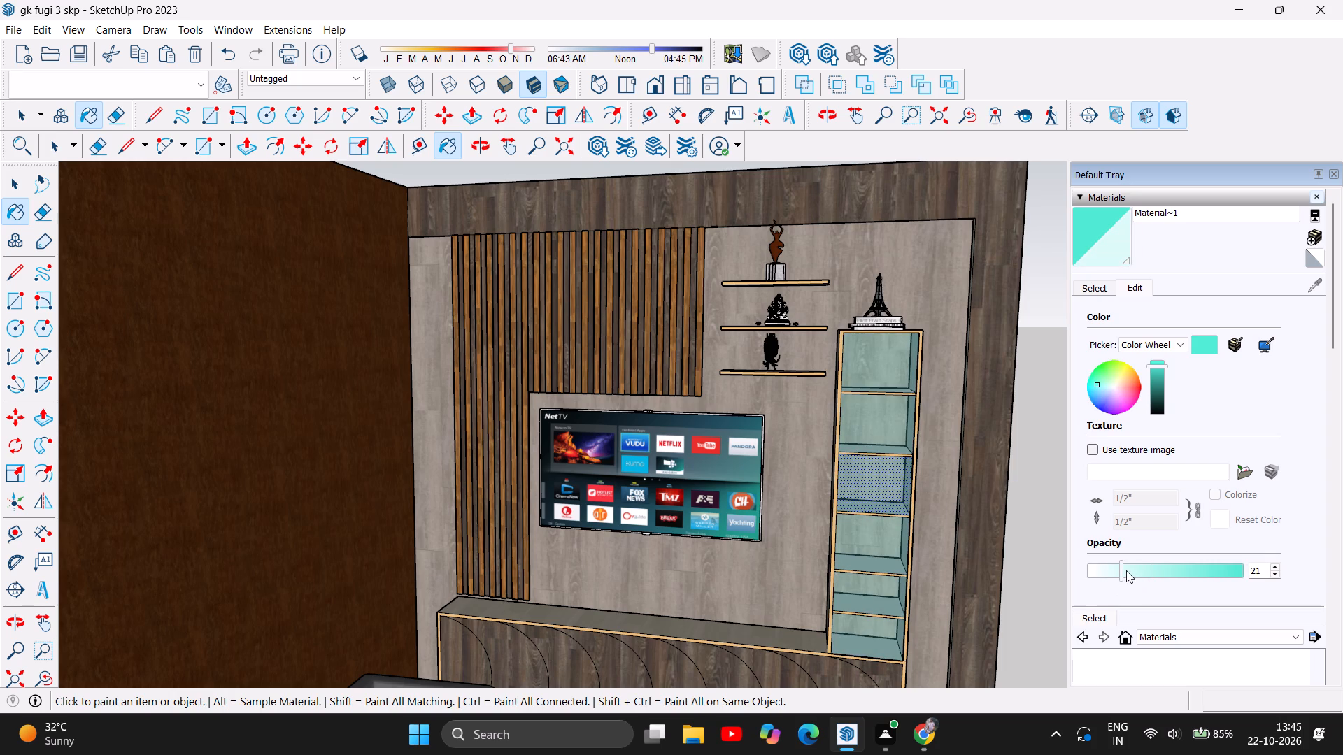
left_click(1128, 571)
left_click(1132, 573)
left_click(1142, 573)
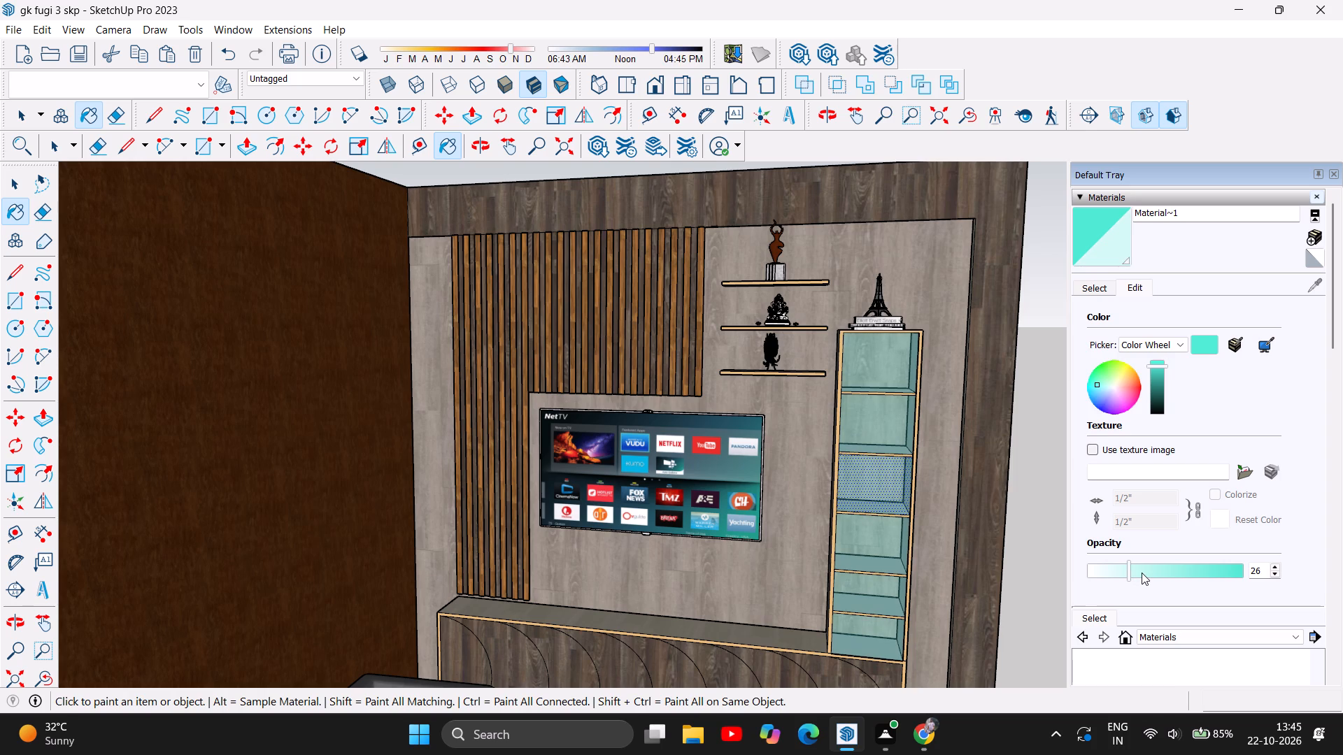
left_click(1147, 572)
Shift the cabinet glass colour slightly toward cyan and set its opacity to 35.
left_click(1091, 231)
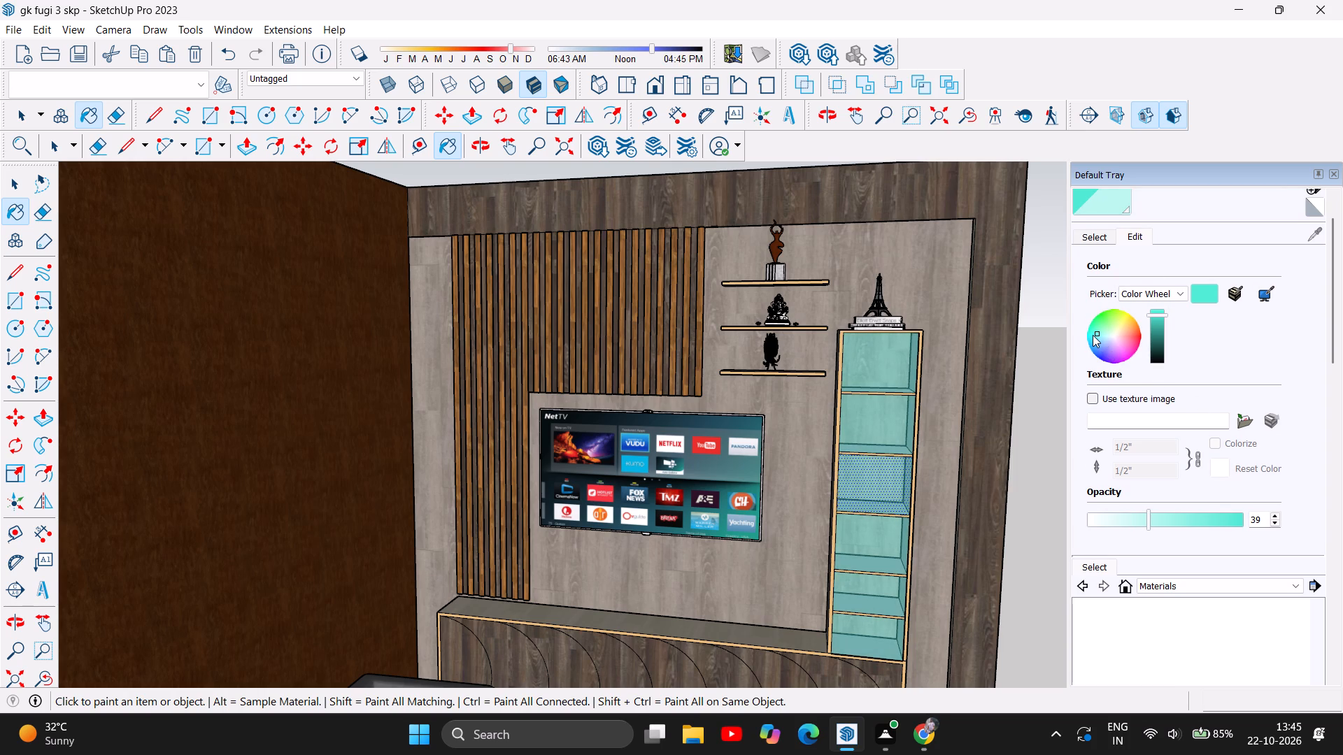
left_click(1093, 335)
left_click(1162, 513)
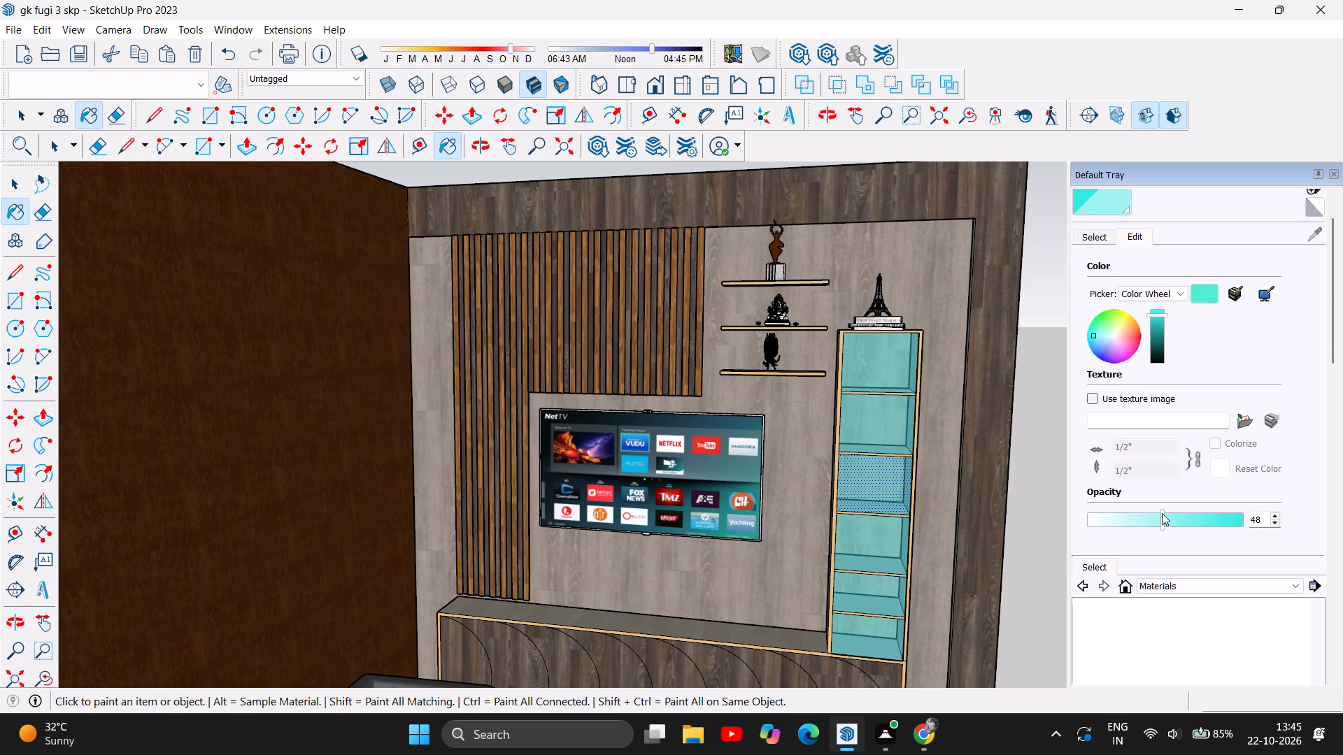
left_click(1172, 516)
left_click(1186, 518)
left_click(1207, 518)
left_click(1234, 526)
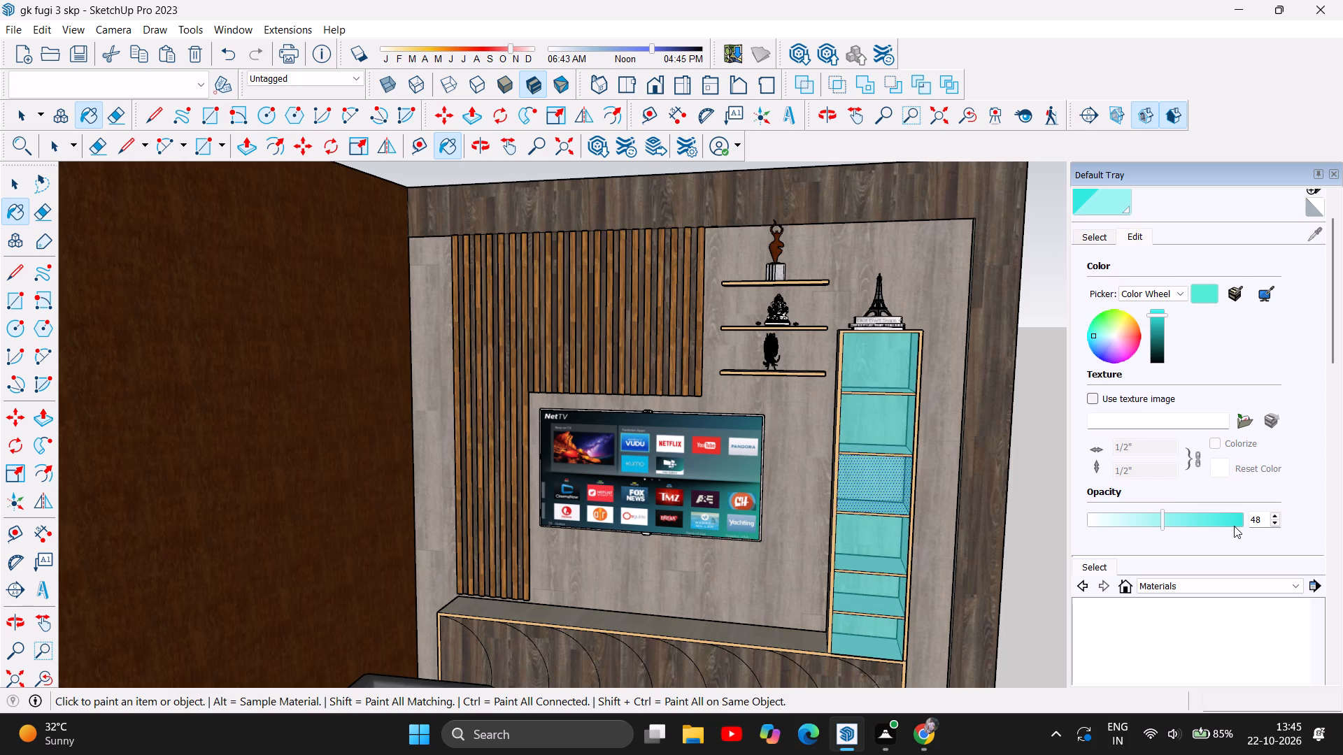
left_click(1156, 517)
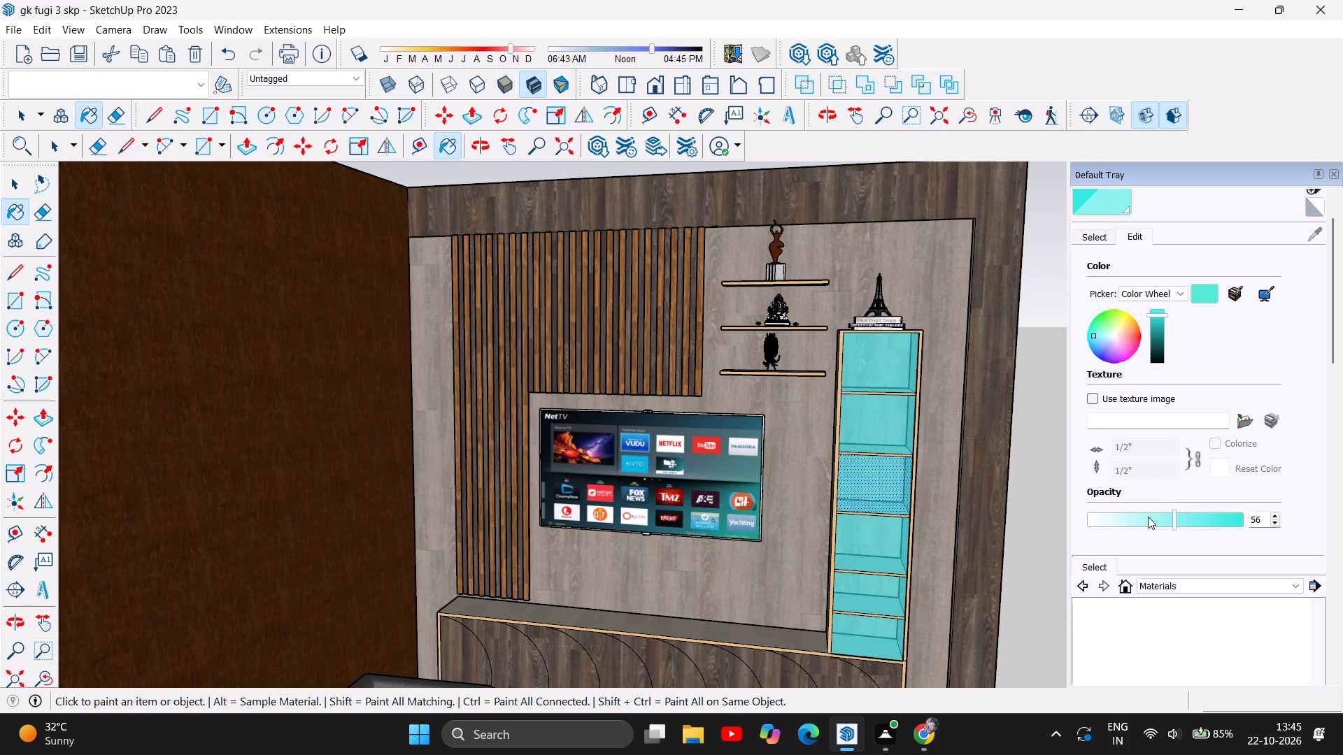
left_click(1148, 522)
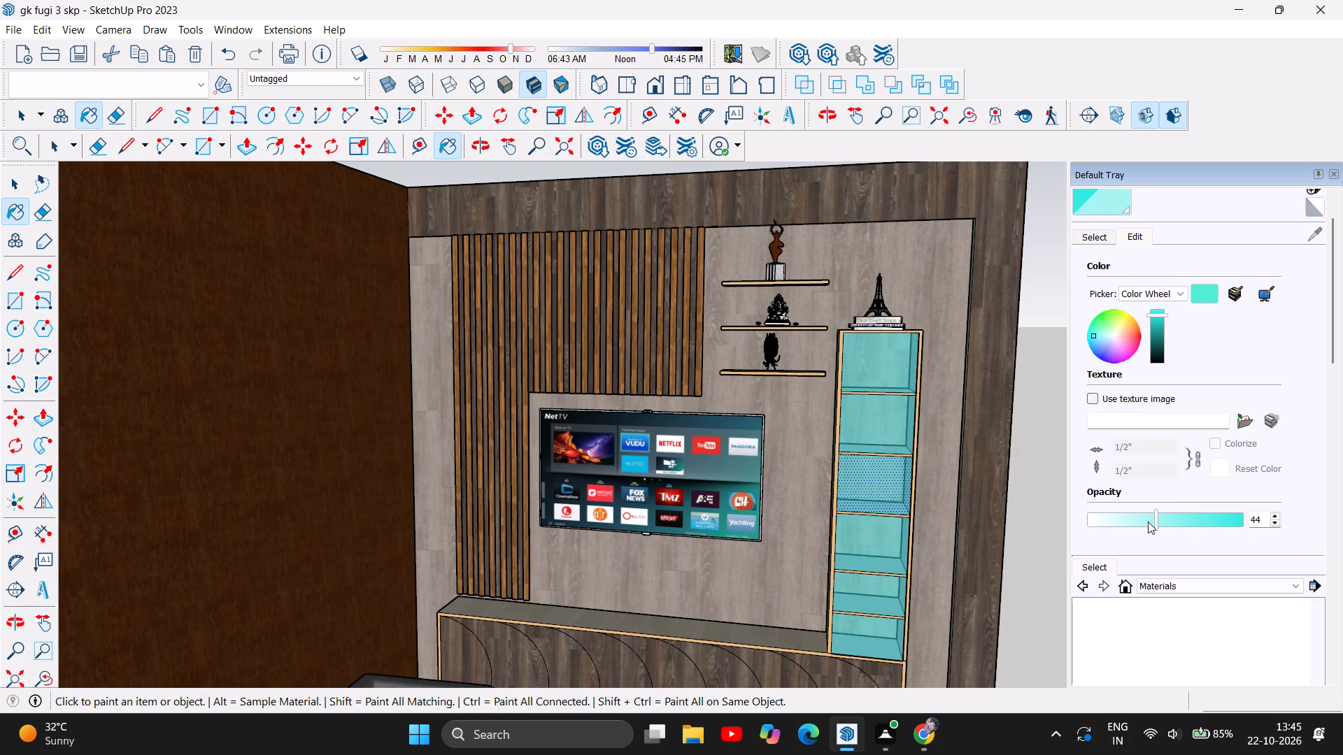
left_click(1142, 522)
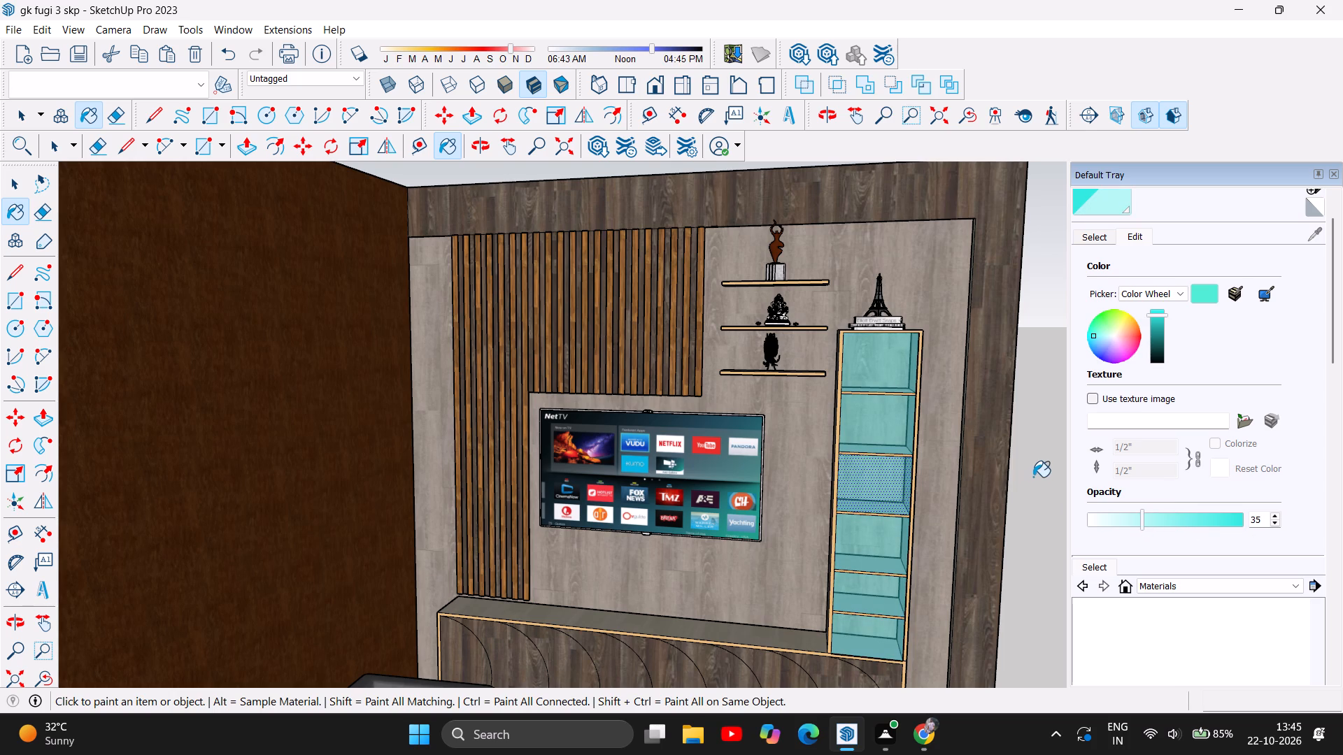
left_click(1033, 477)
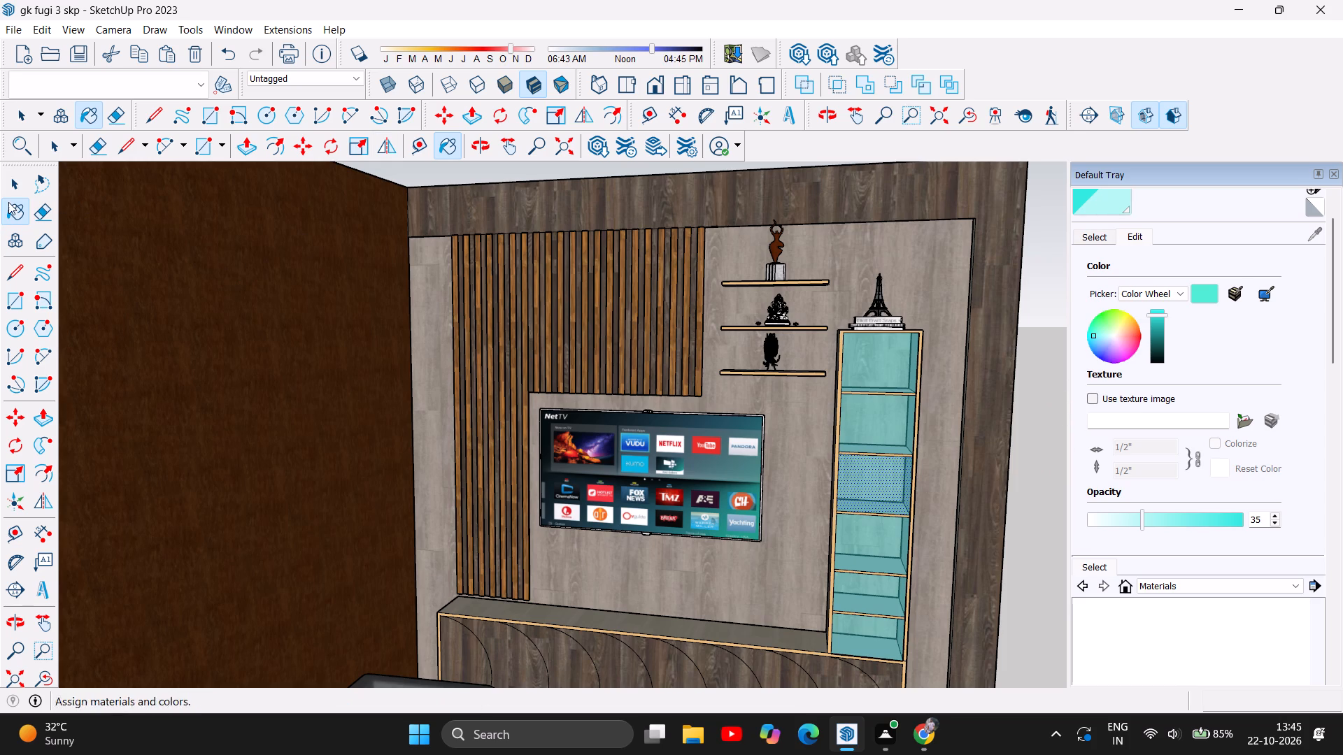
left_click(17, 183)
left_click(1043, 359)
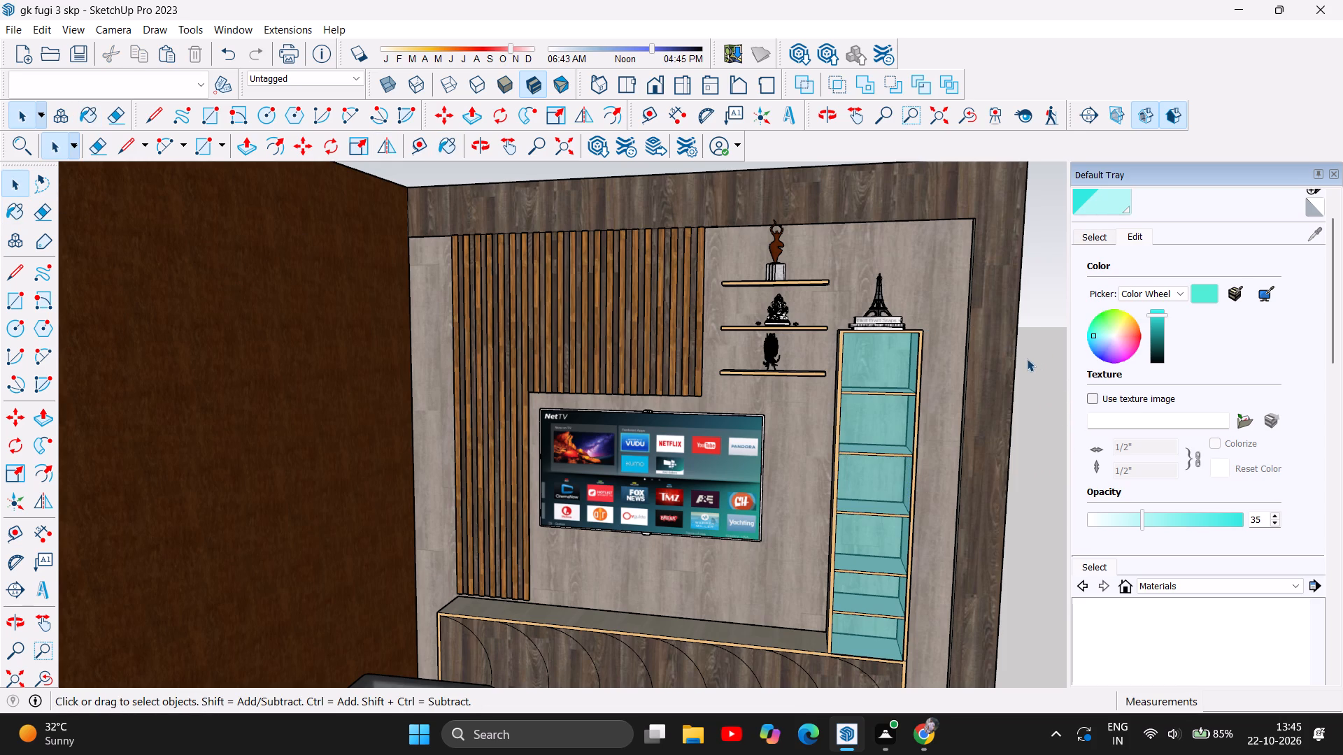
Review the display cabinet's glass close up and the whole living room from several angles.
scroll(644, 377, "down", 7)
scroll(687, 519, "up", 6)
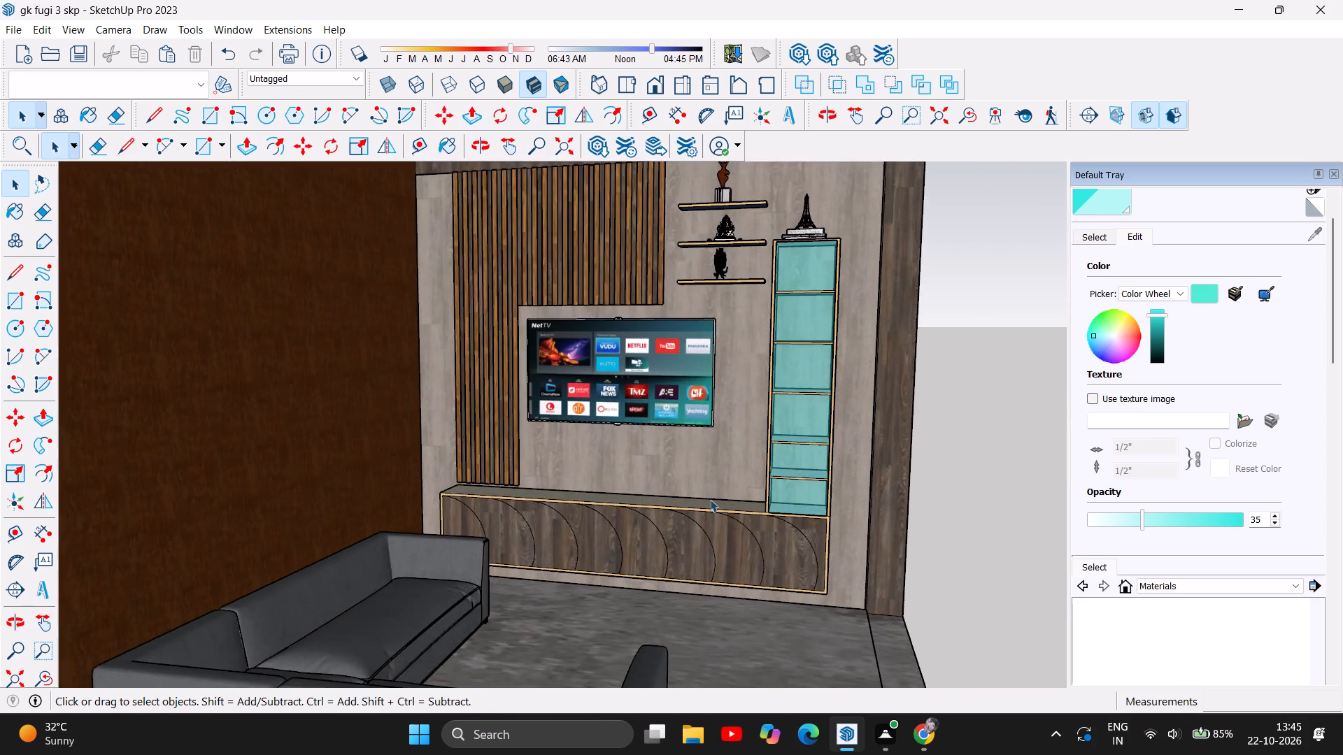
scroll(833, 322, "up", 6)
scroll(746, 380, "up", 8)
scroll(746, 380, "down", 9)
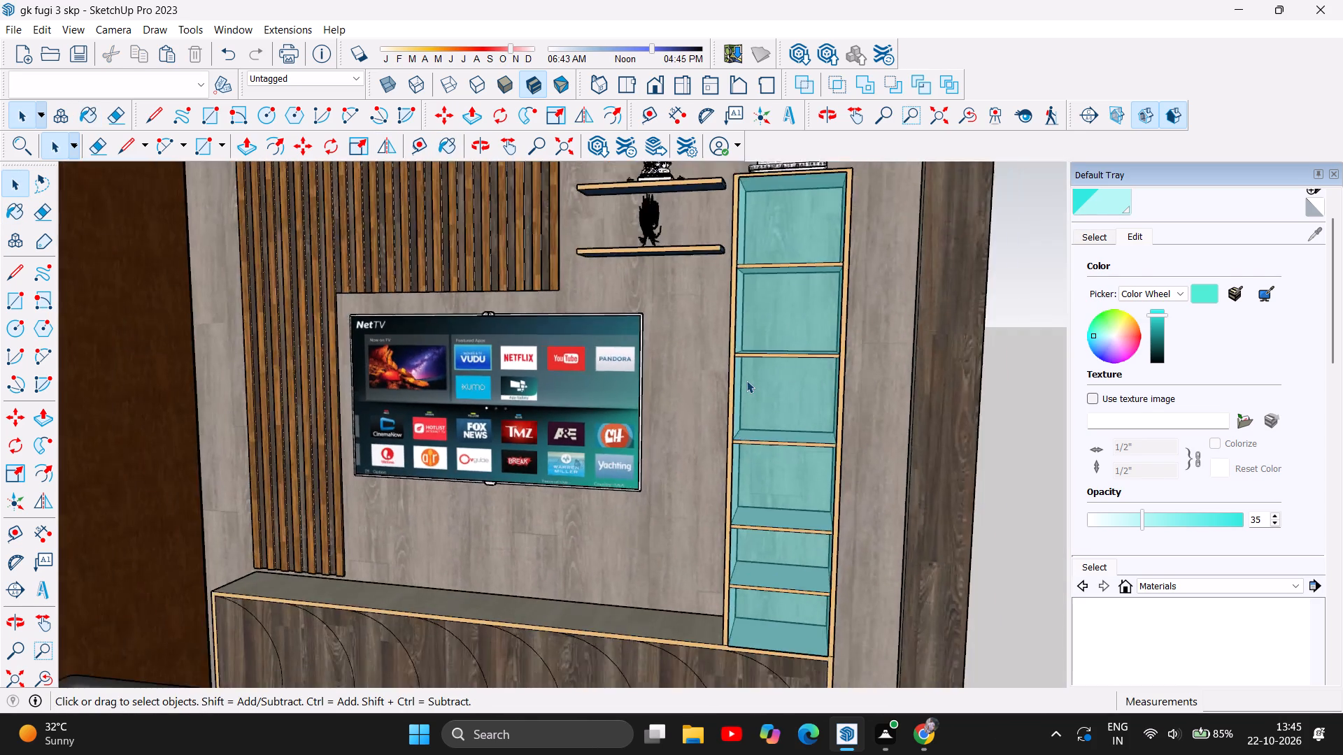
scroll(746, 380, "down", 17)
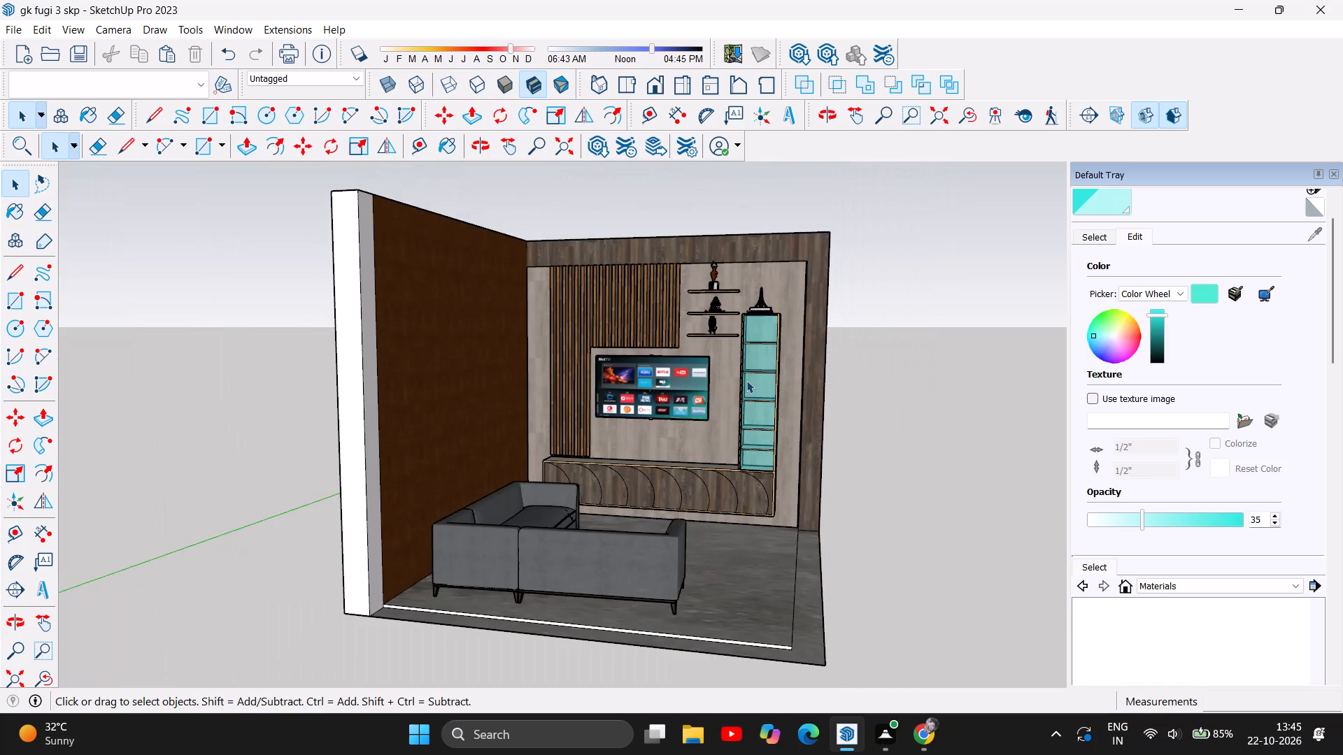
left_click(479, 145)
left_click_drag(751, 422, 370, 457)
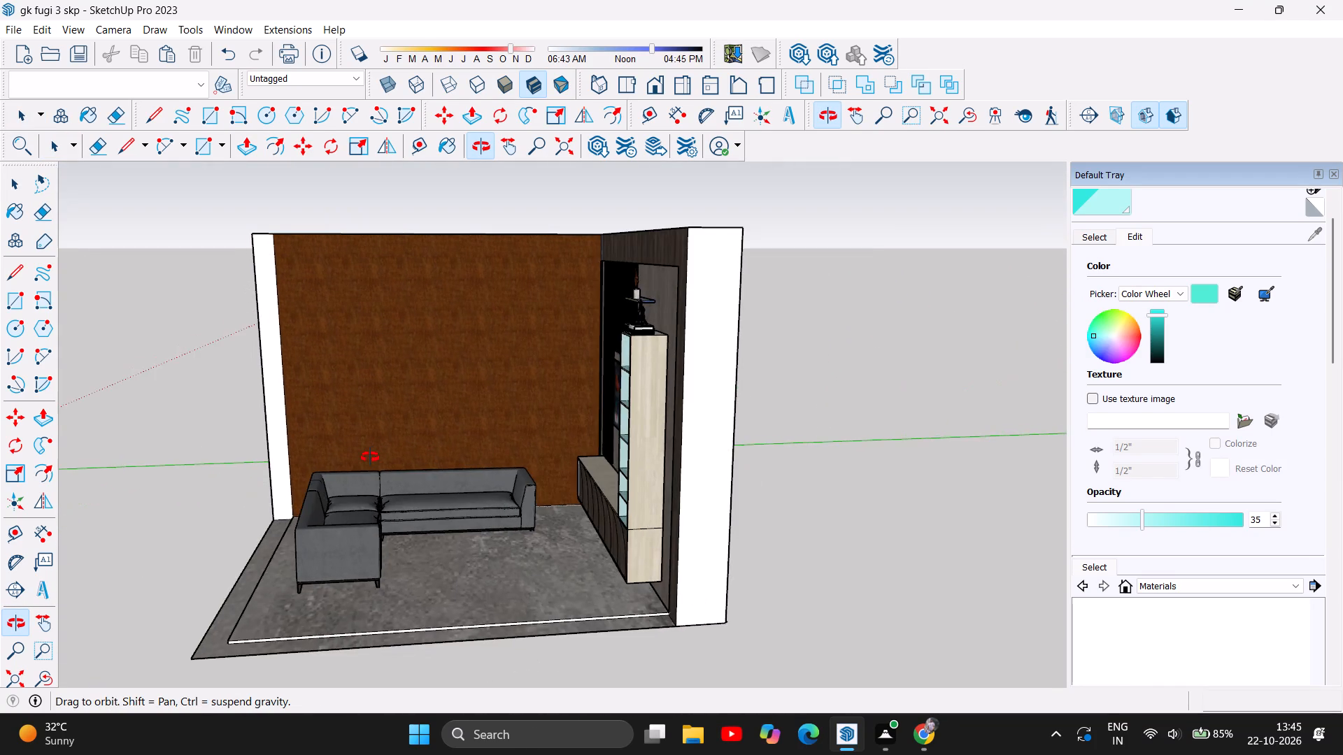
left_click_drag(370, 457, 846, 452)
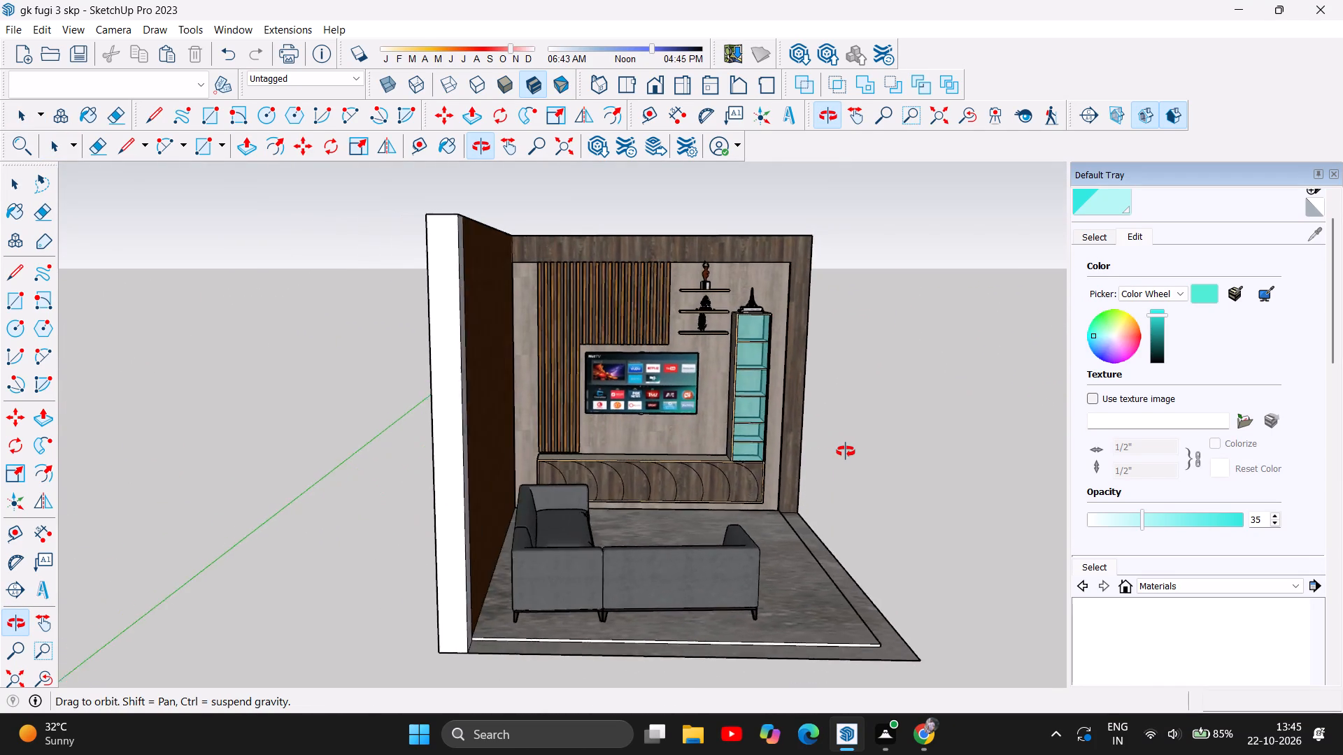
left_click_drag(846, 452, 847, 452)
Examine the Ganesha idol and the two oil lamps on the middle floating shelf close up.
scroll(681, 324, "up", 7)
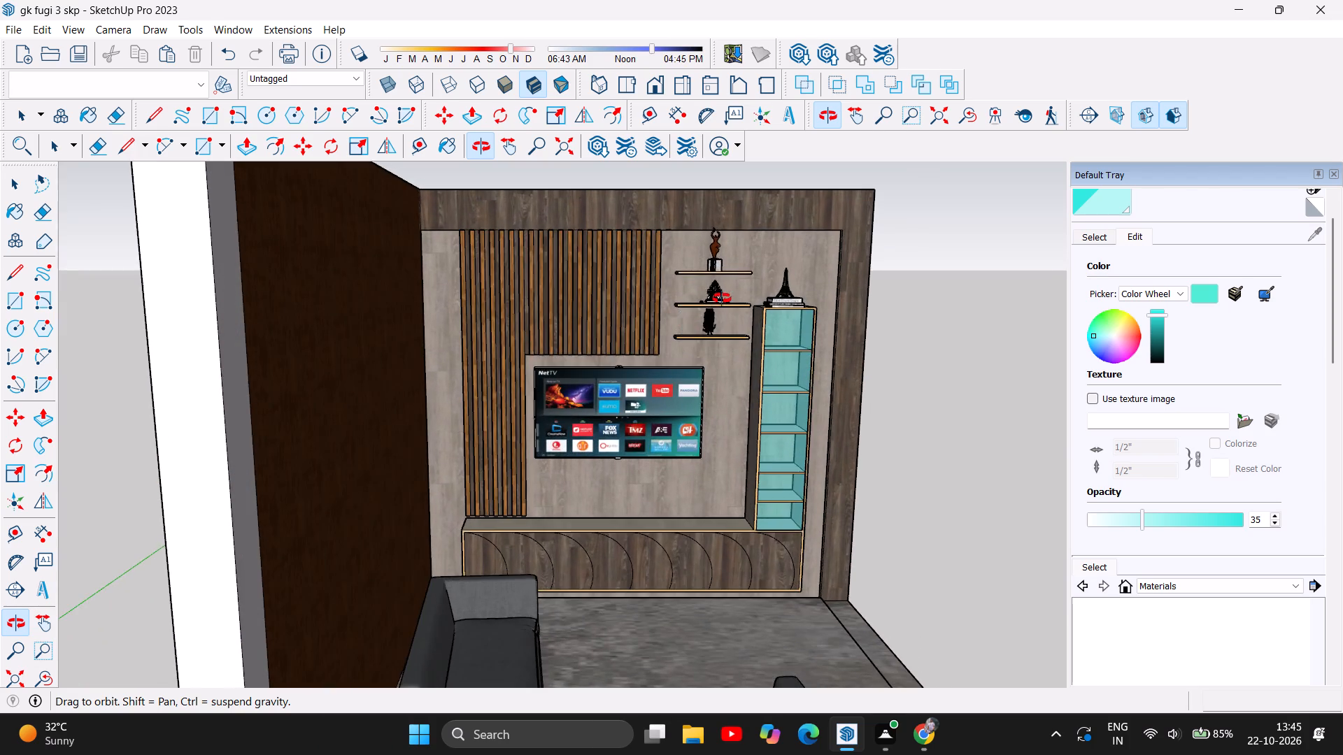
scroll(722, 299, "up", 15)
scroll(720, 284, "up", 12)
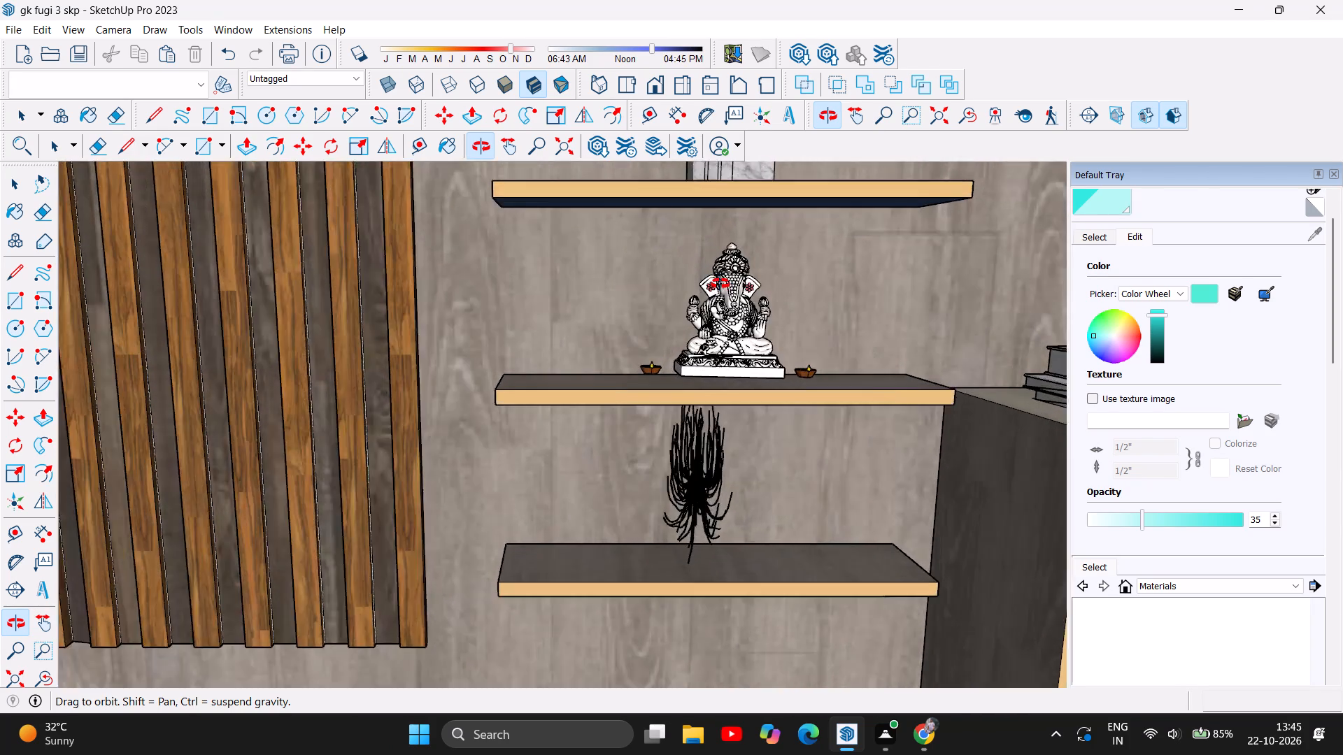
scroll(720, 284, "up", 1)
scroll(784, 320, "up", 7)
scroll(511, 524, "down", 3)
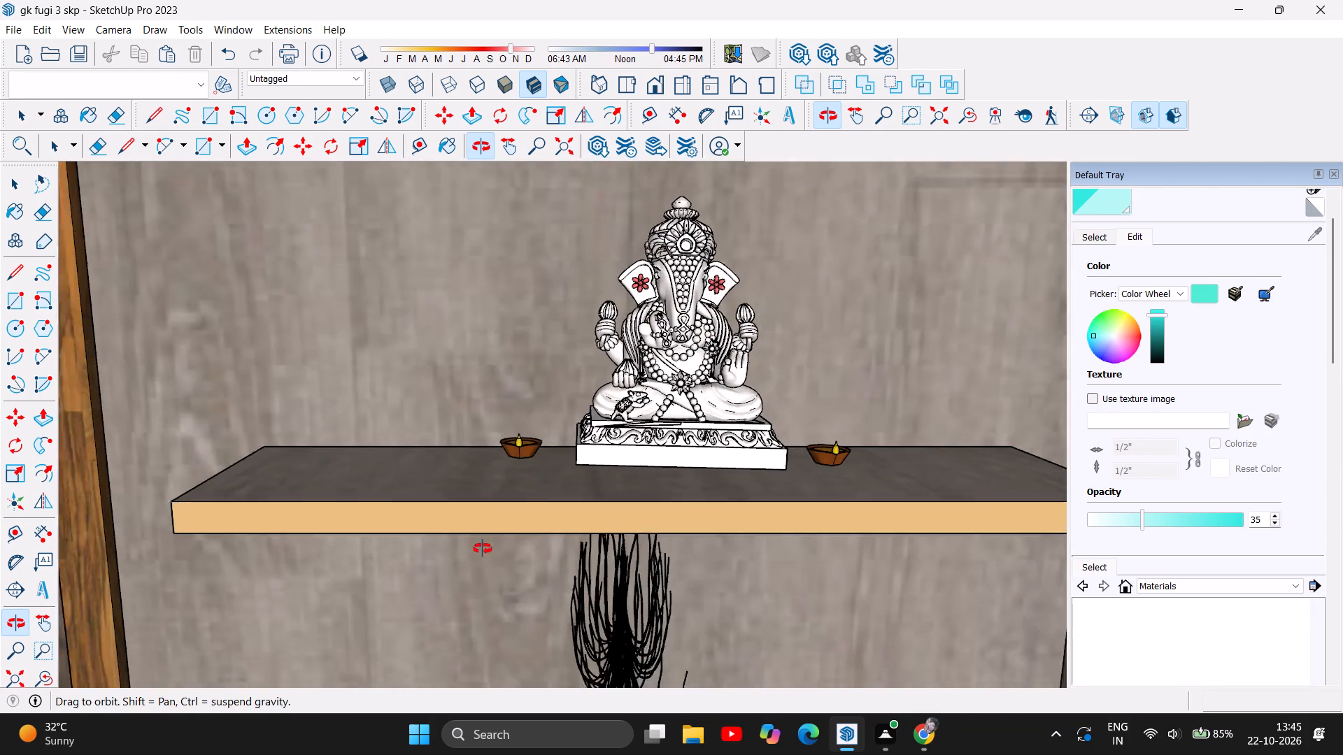
scroll(483, 549, "down", 4)
scroll(563, 452, "up", 6)
scroll(751, 273, "up", 5)
scroll(647, 261, "down", 3)
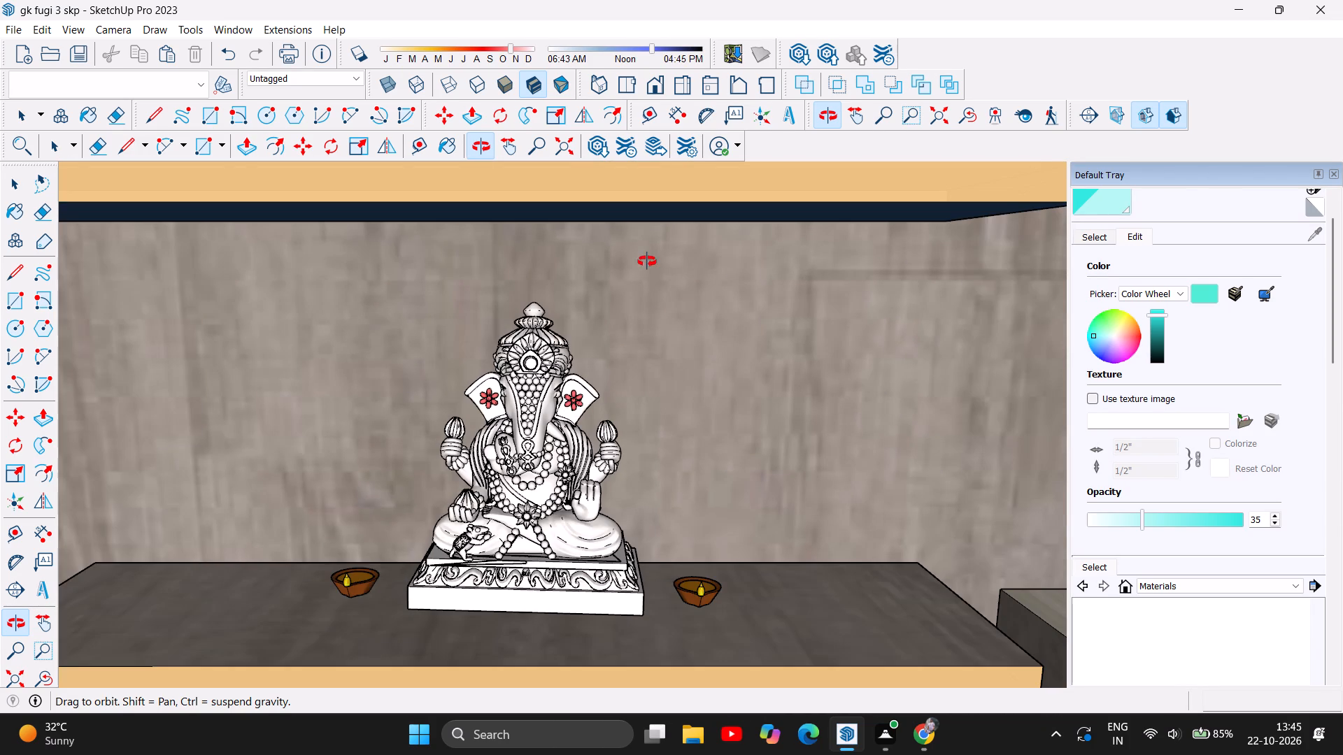
scroll(479, 508, "up", 2)
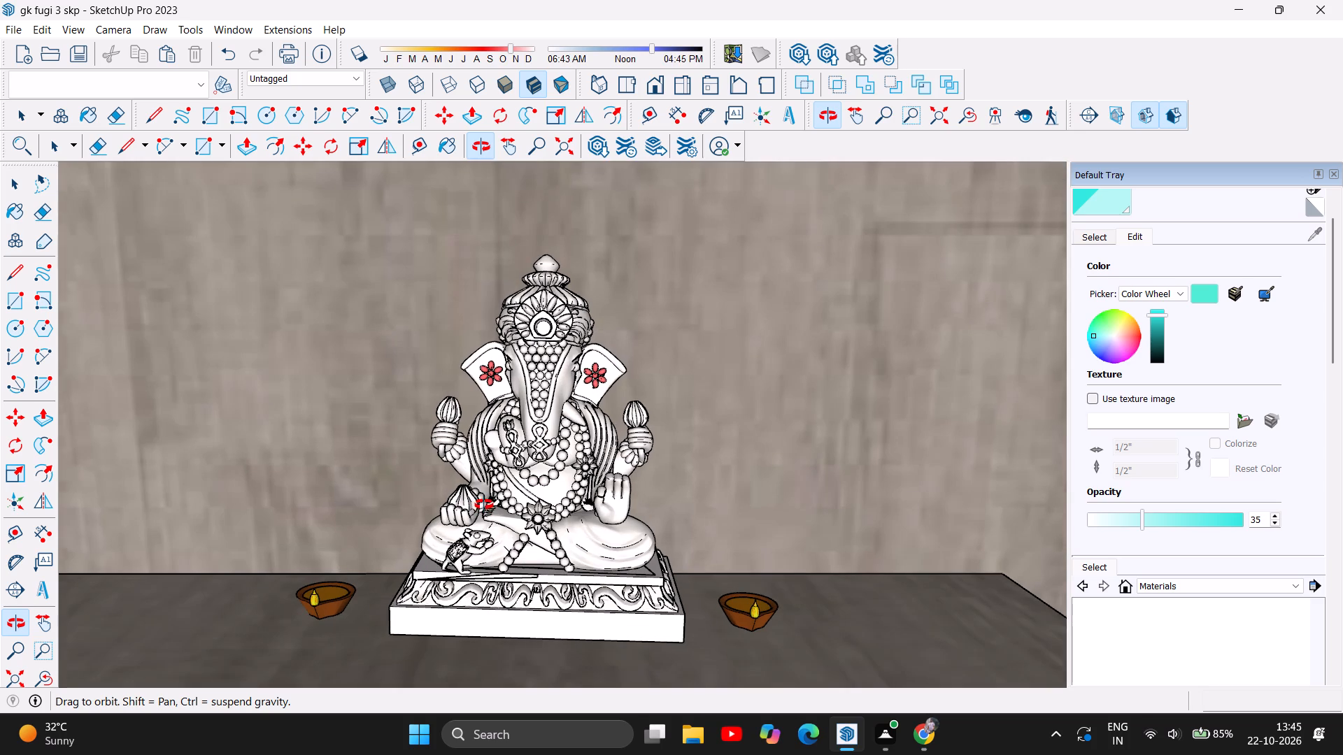
left_click_drag(359, 581, 385, 577)
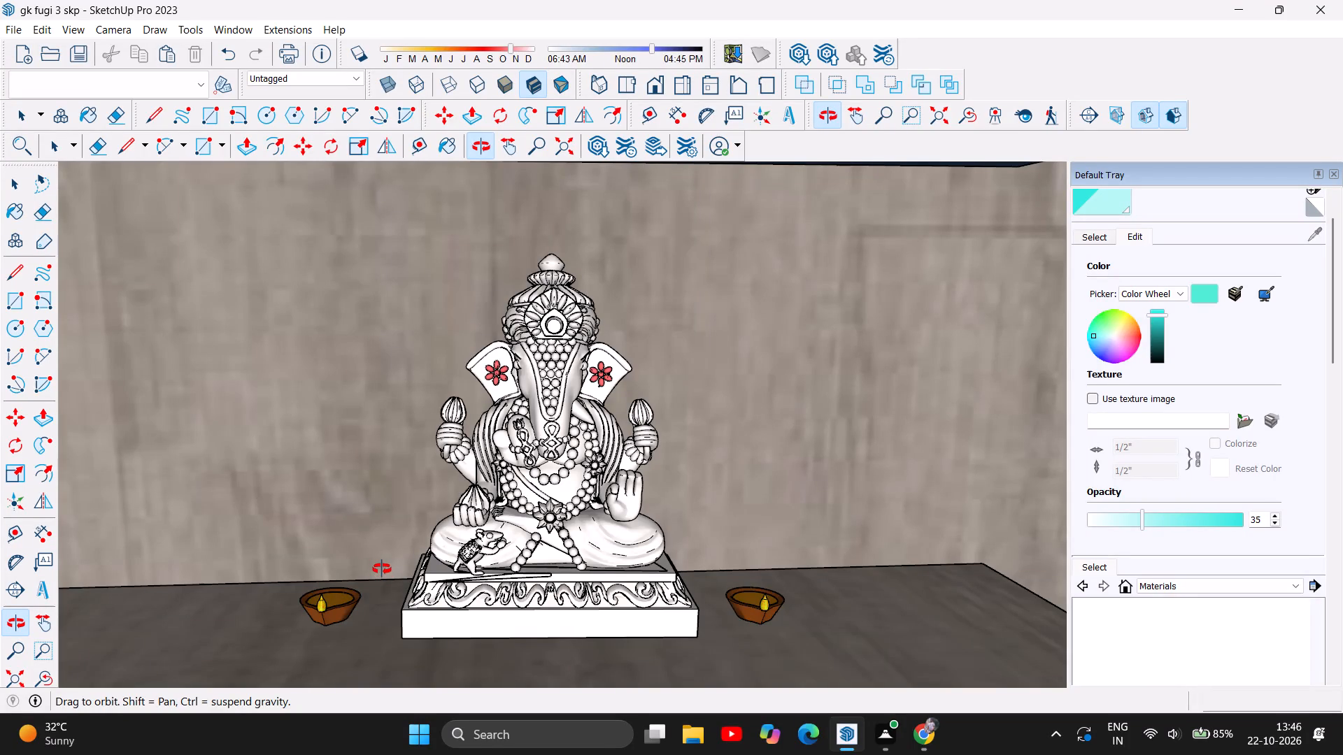
Review the upper shelf decor, the books and Eiffel Tower on the cabinet, and the TV wall as a whole.
scroll(382, 569, "down", 12)
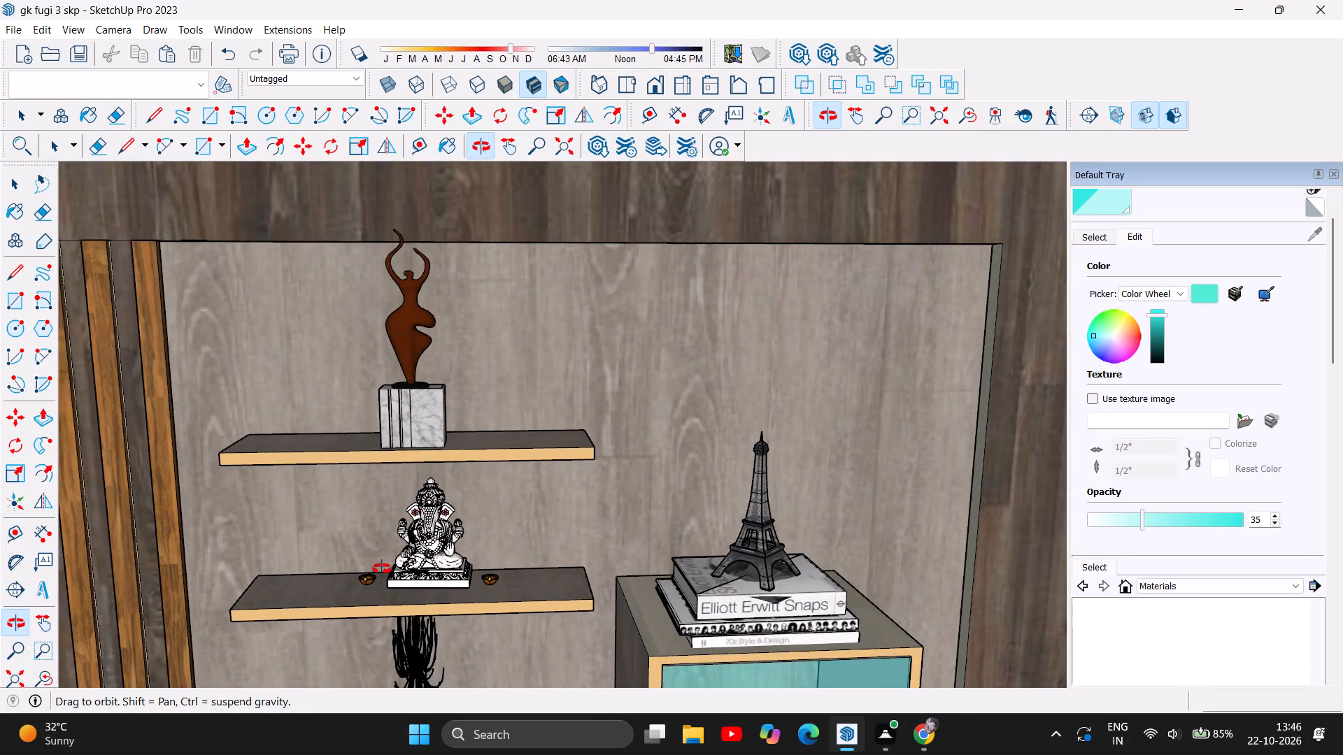
scroll(382, 569, "down", 9)
scroll(295, 520, "down", 5)
scroll(204, 545, "down", 16)
scroll(208, 624, "up", 6)
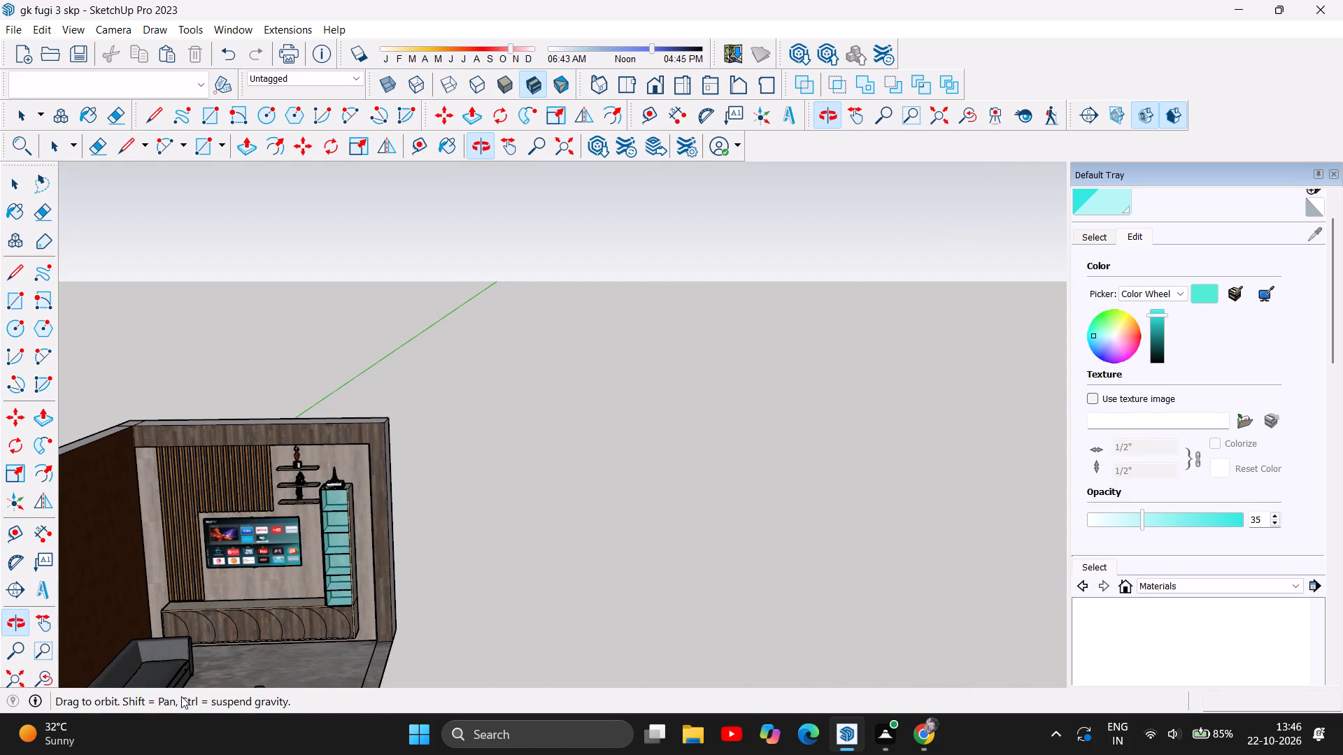
scroll(181, 696, "up", 8)
scroll(118, 673, "up", 12)
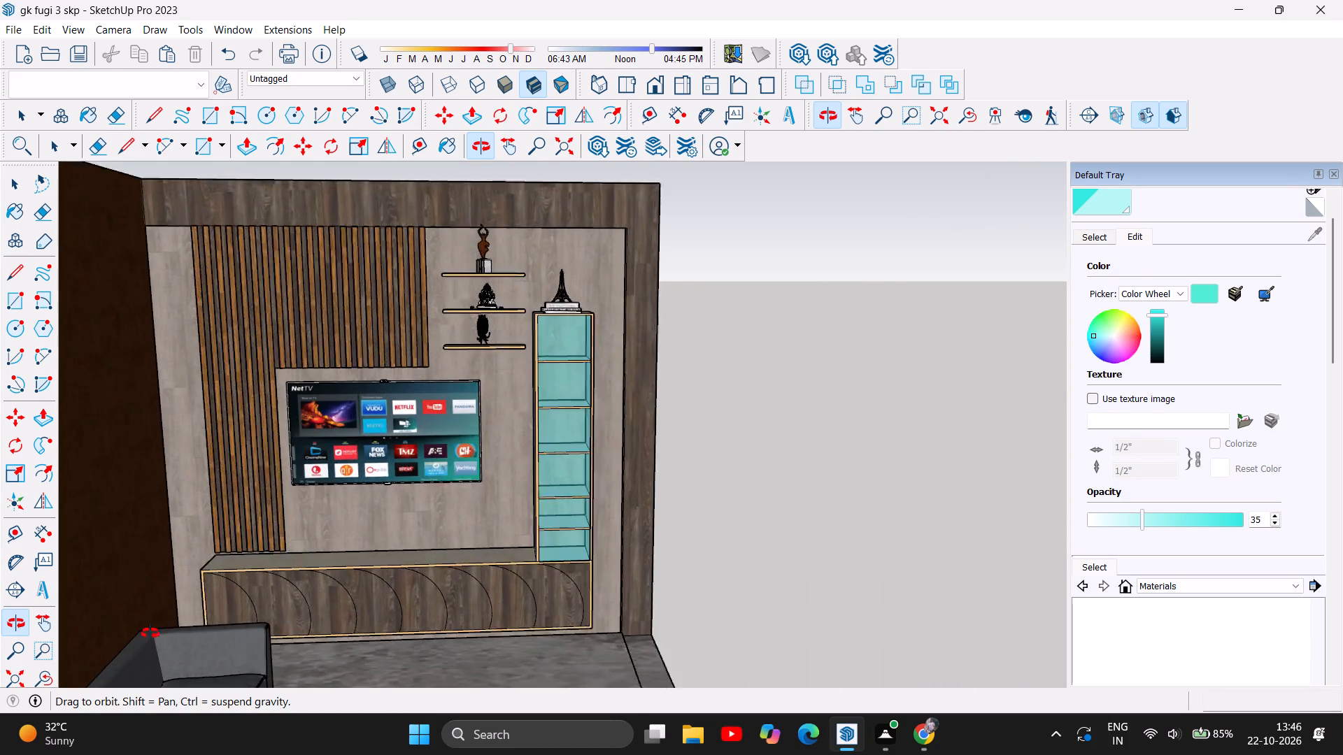
scroll(150, 633, "up", 2)
scroll(419, 547, "down", 7)
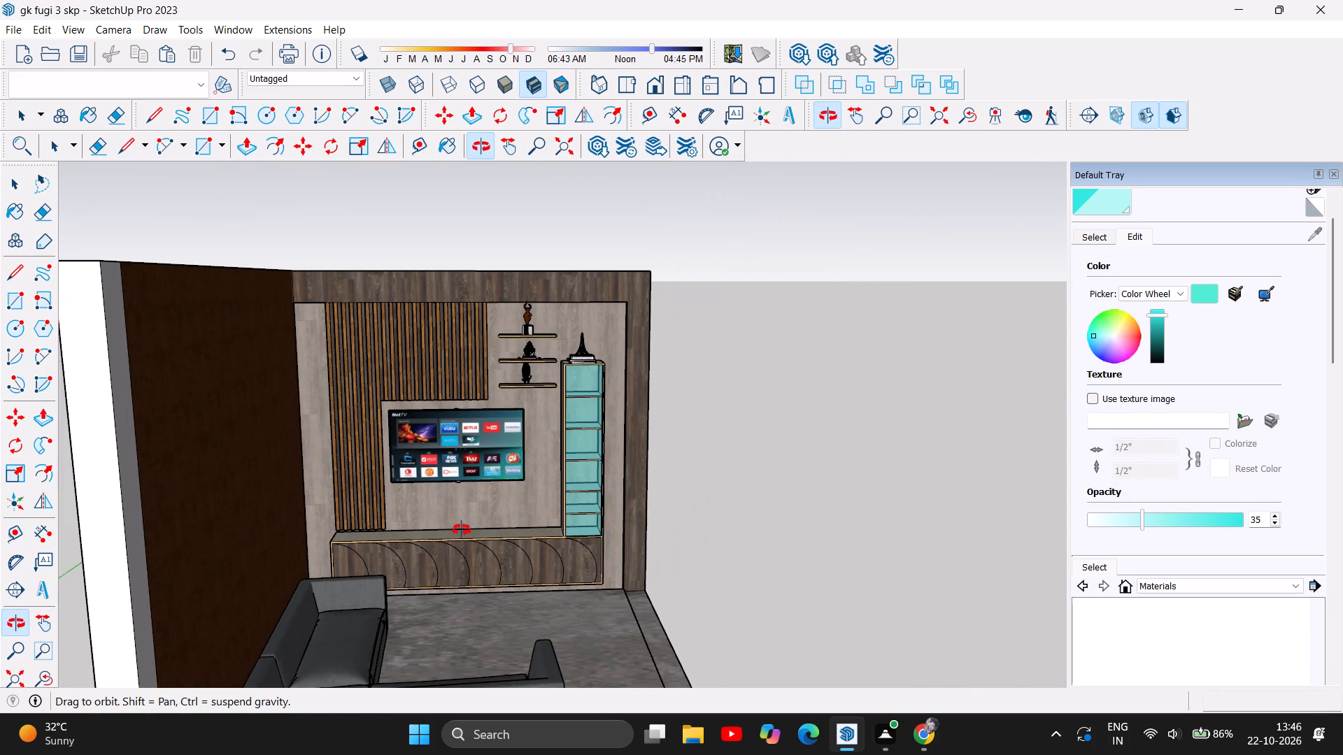
Inspect the three floating shelves and their decor again, along with the adjoining display cabinet.
scroll(508, 405, "up", 3)
scroll(550, 326, "up", 1)
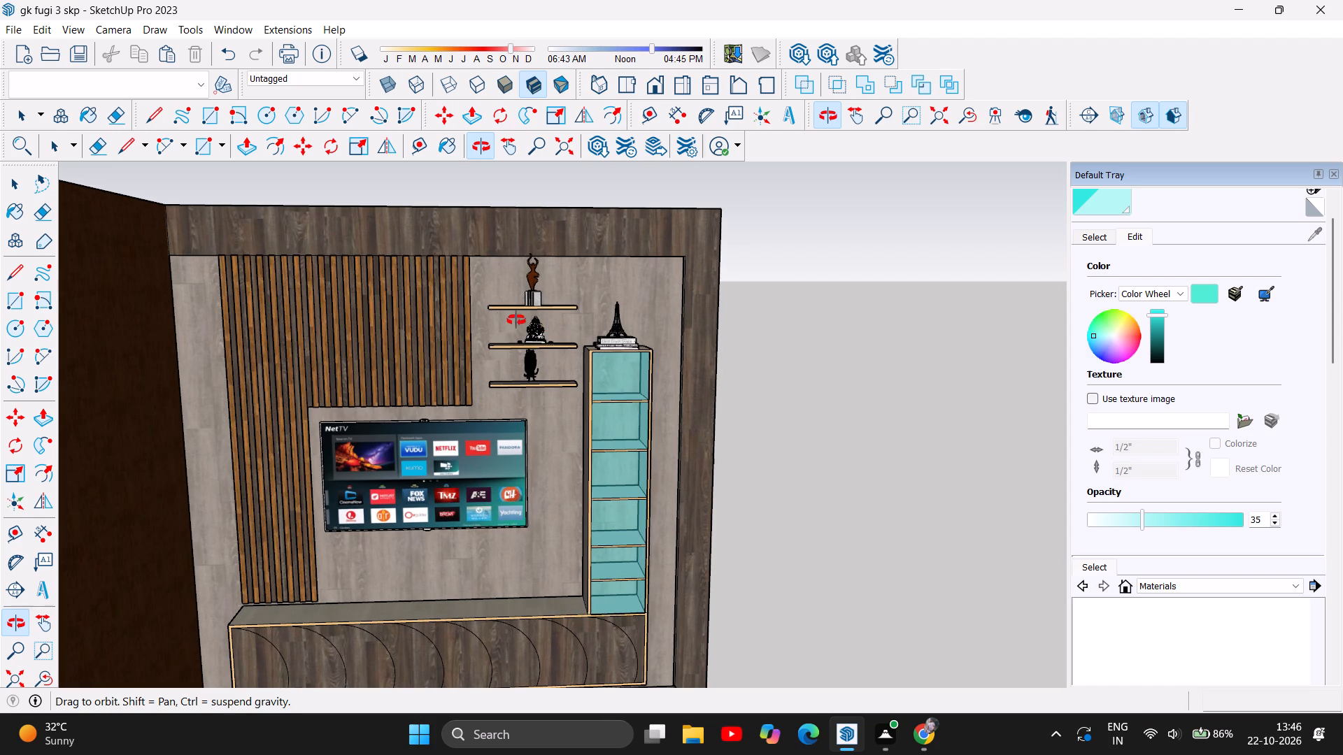
scroll(496, 324, "up", 8)
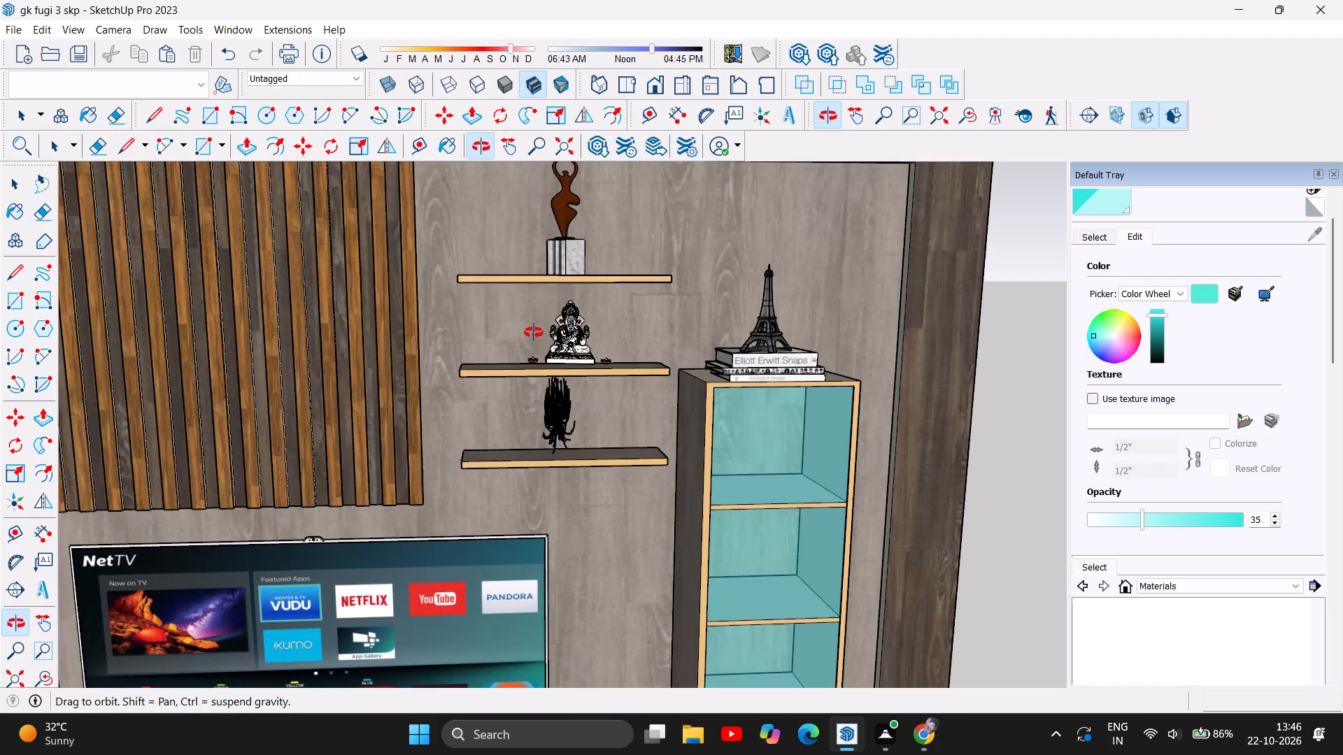
scroll(583, 324, "up", 6)
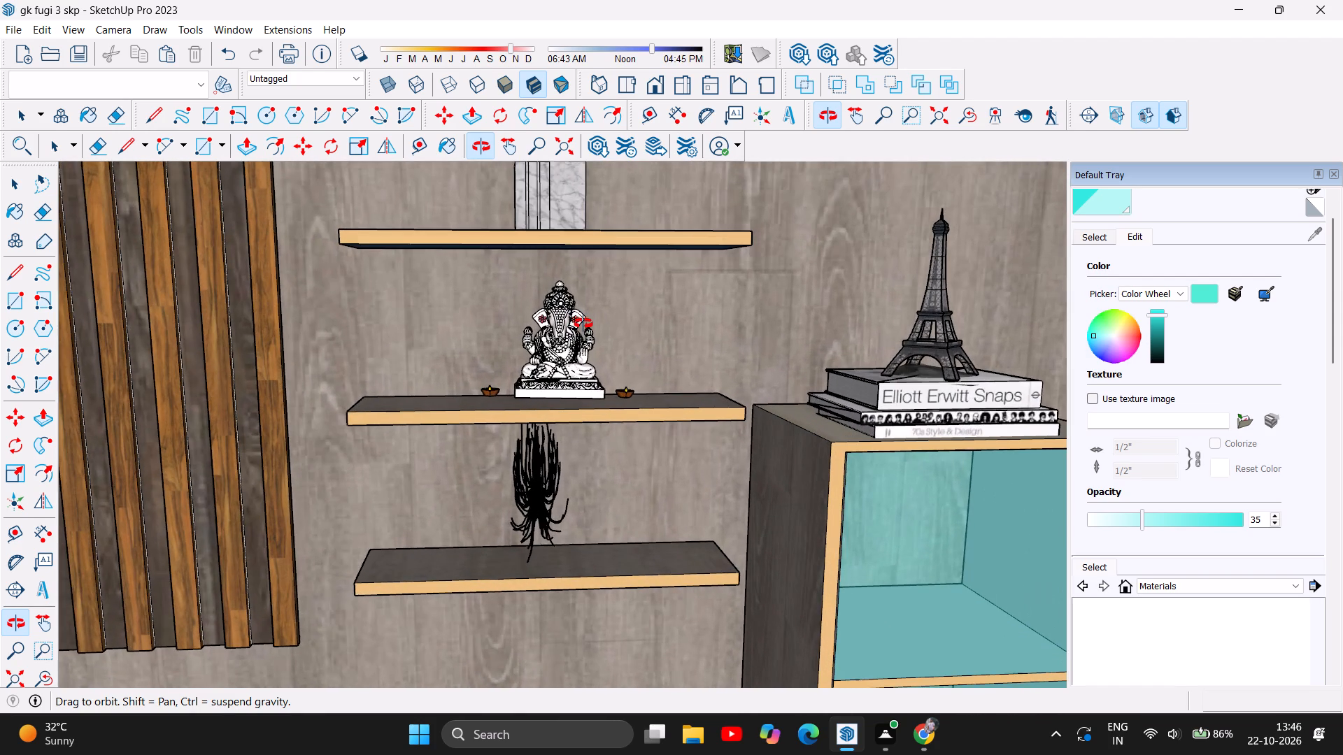
scroll(583, 324, "up", 4)
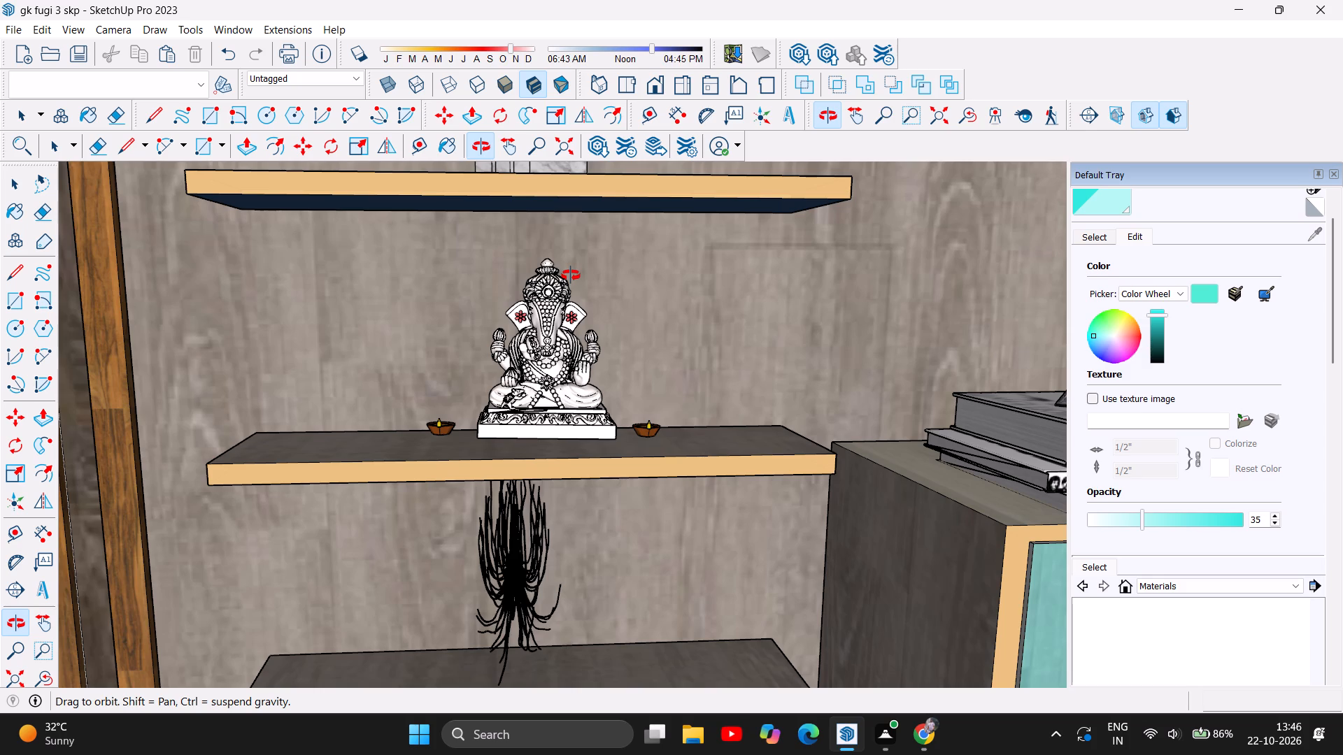
scroll(563, 282, "down", 4)
scroll(527, 338, "down", 1)
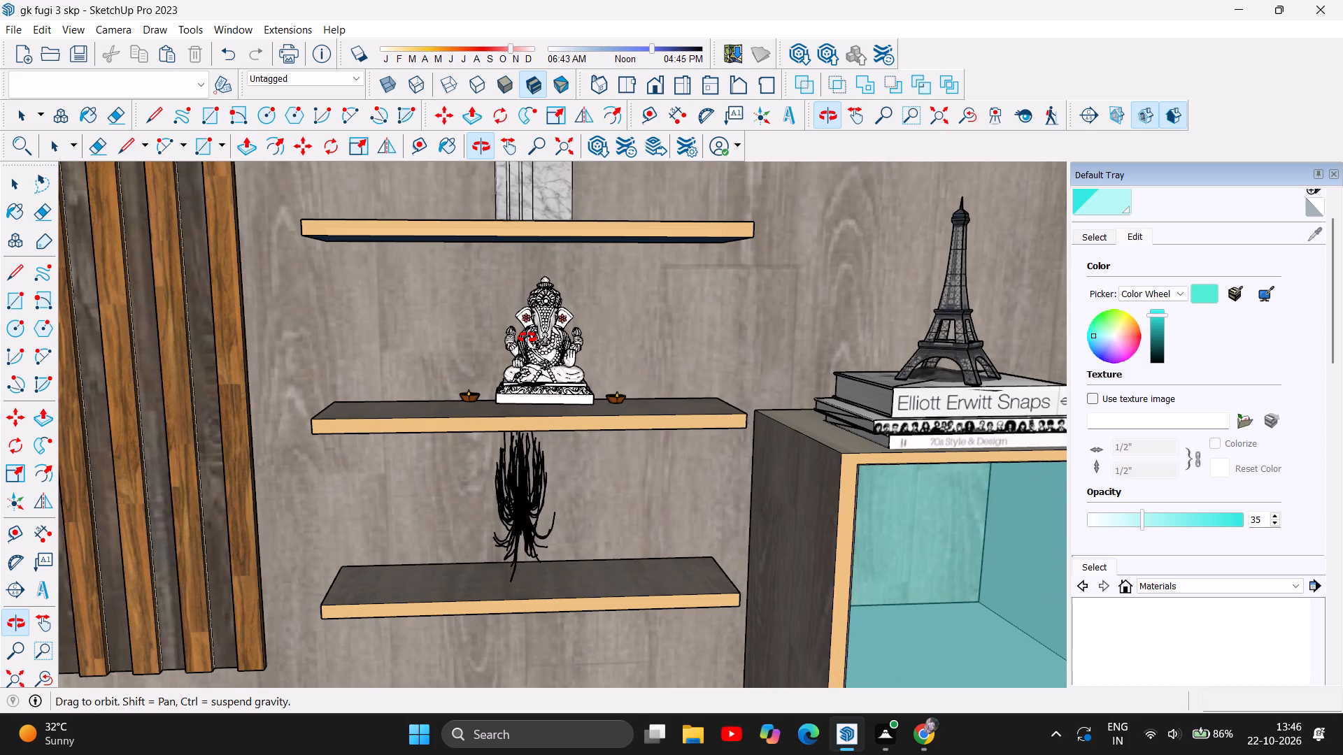
scroll(527, 338, "down", 3)
scroll(236, 435, "down", 5)
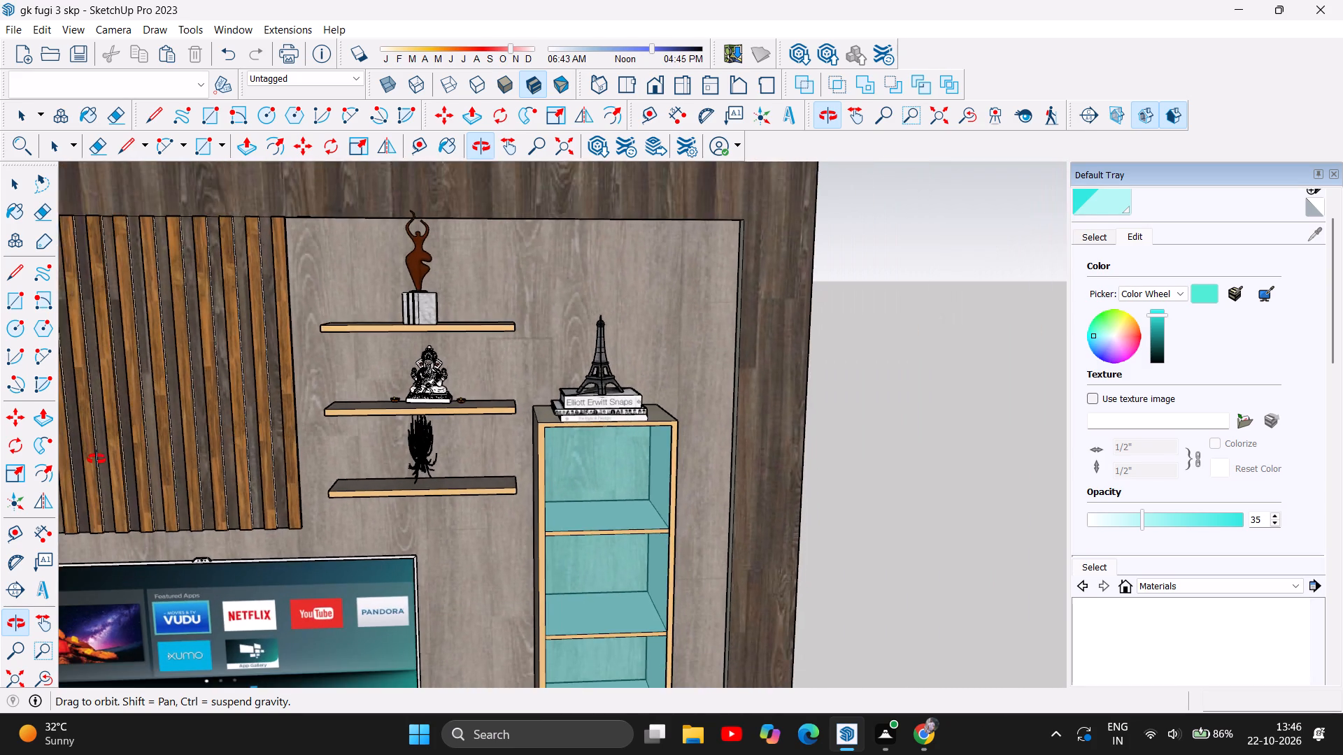
scroll(86, 457, "down", 7)
scroll(1143, 659, "down", 7)
scroll(748, 568, "down", 7)
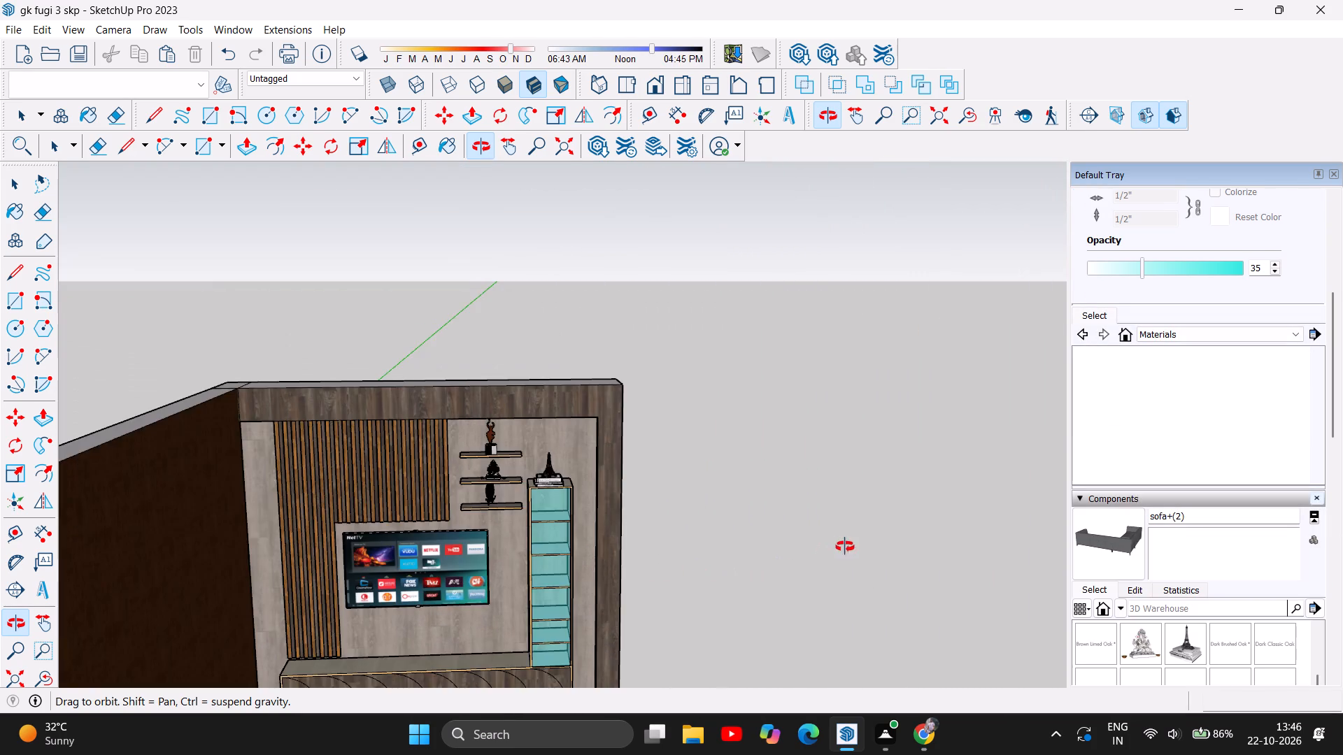
scroll(928, 561, "down", 7)
Examine the wooden slat panel and the neighbouring floating shelves up close, and review the whole living room.
scroll(644, 649, "up", 4)
scroll(455, 491, "up", 5)
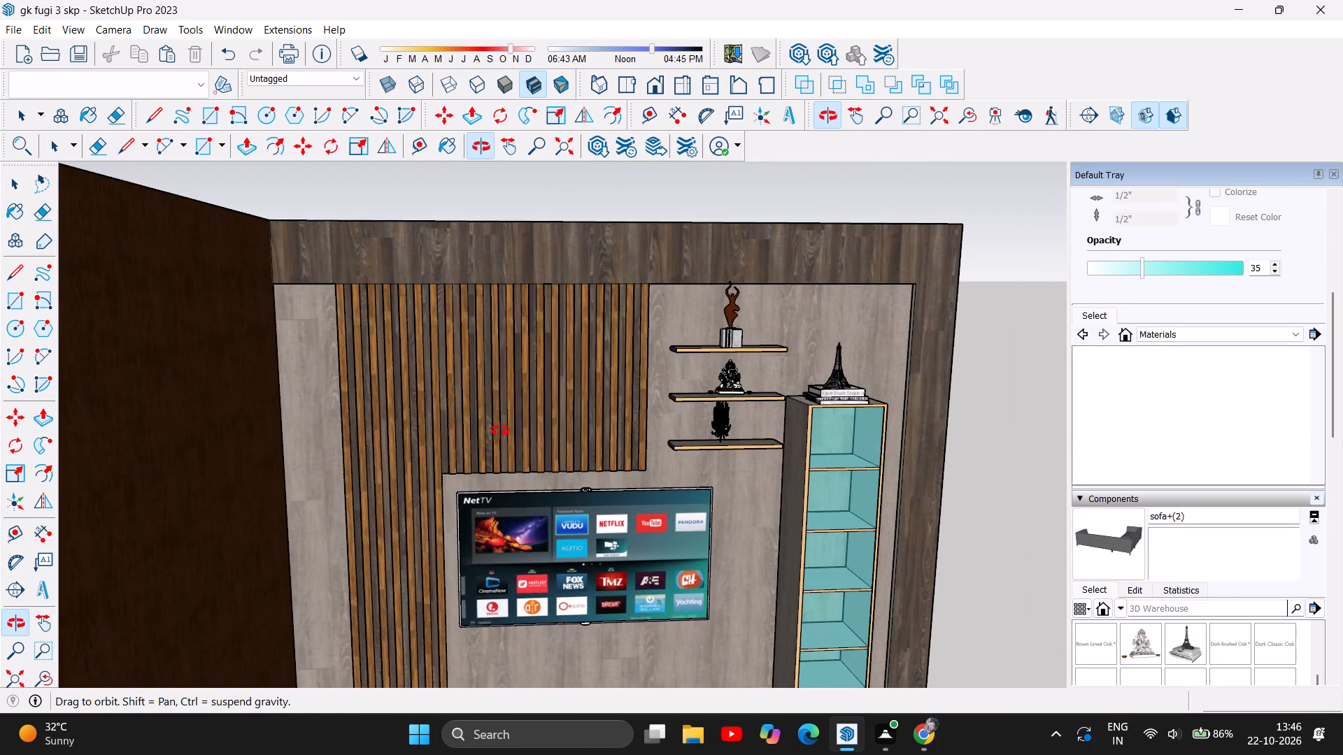
scroll(552, 391, "up", 9)
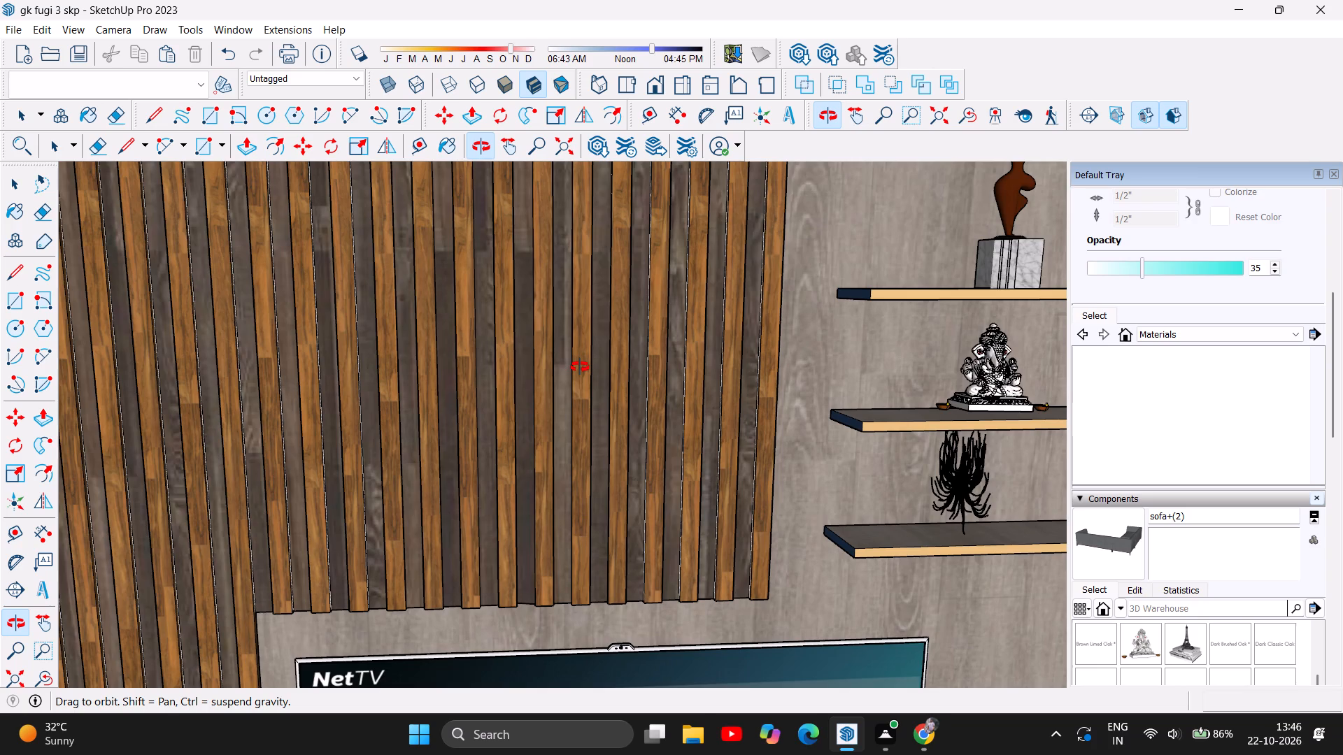
scroll(580, 367, "up", 2)
scroll(387, 418, "down", 5)
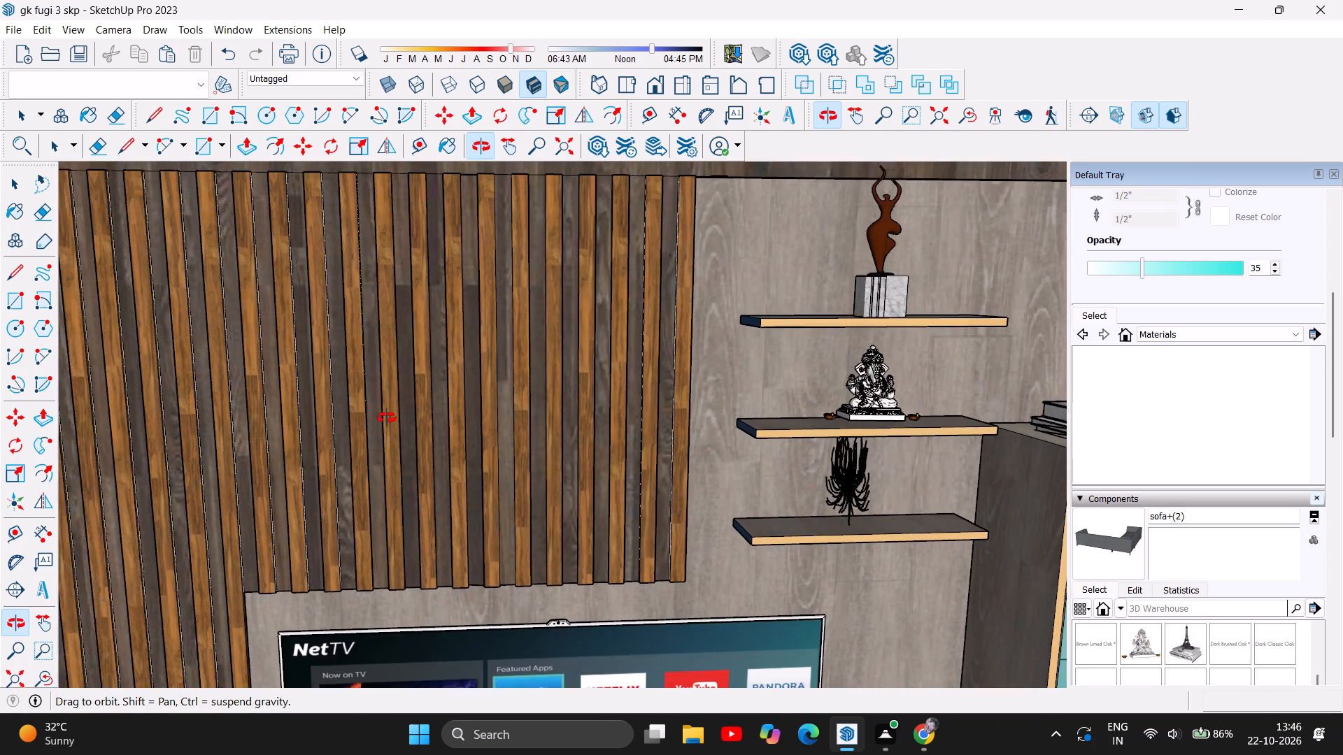
scroll(685, 368, "up", 3)
scroll(834, 379, "up", 4)
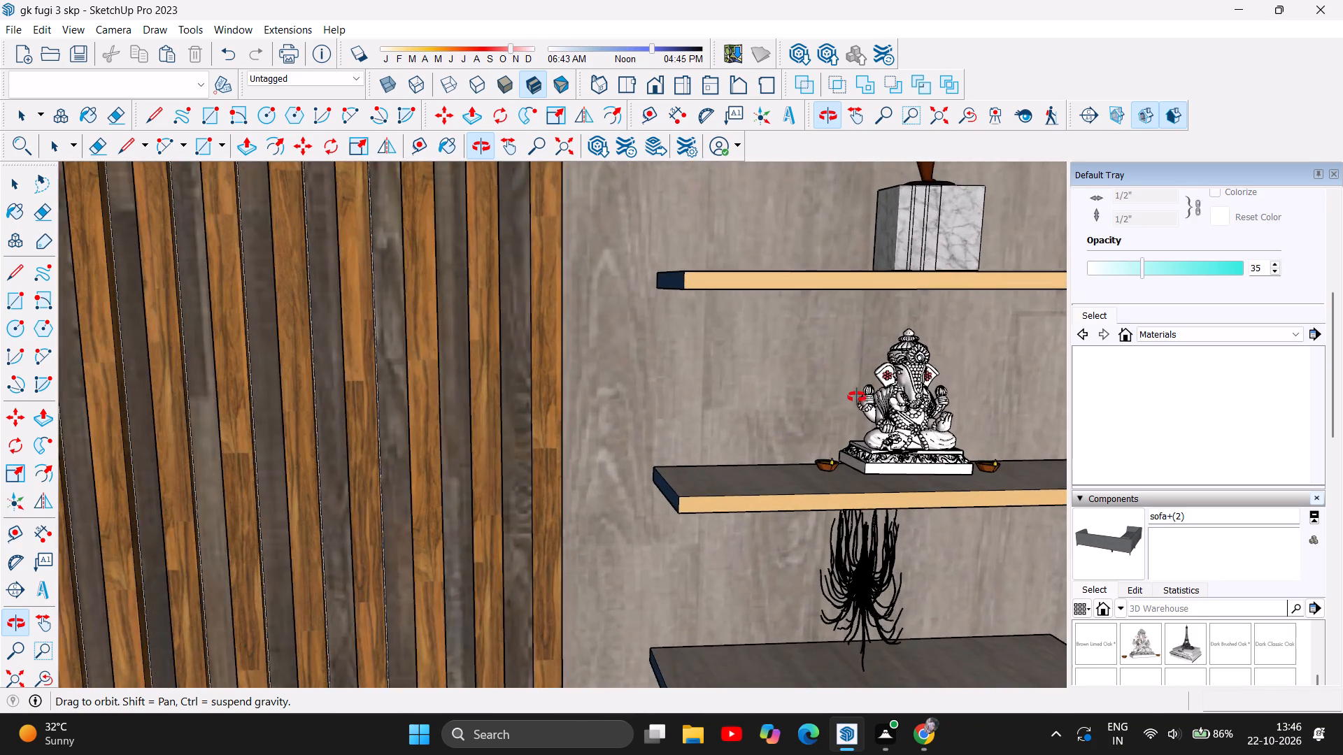
scroll(858, 398, "up", 6)
scroll(858, 398, "down", 5)
scroll(703, 459, "down", 3)
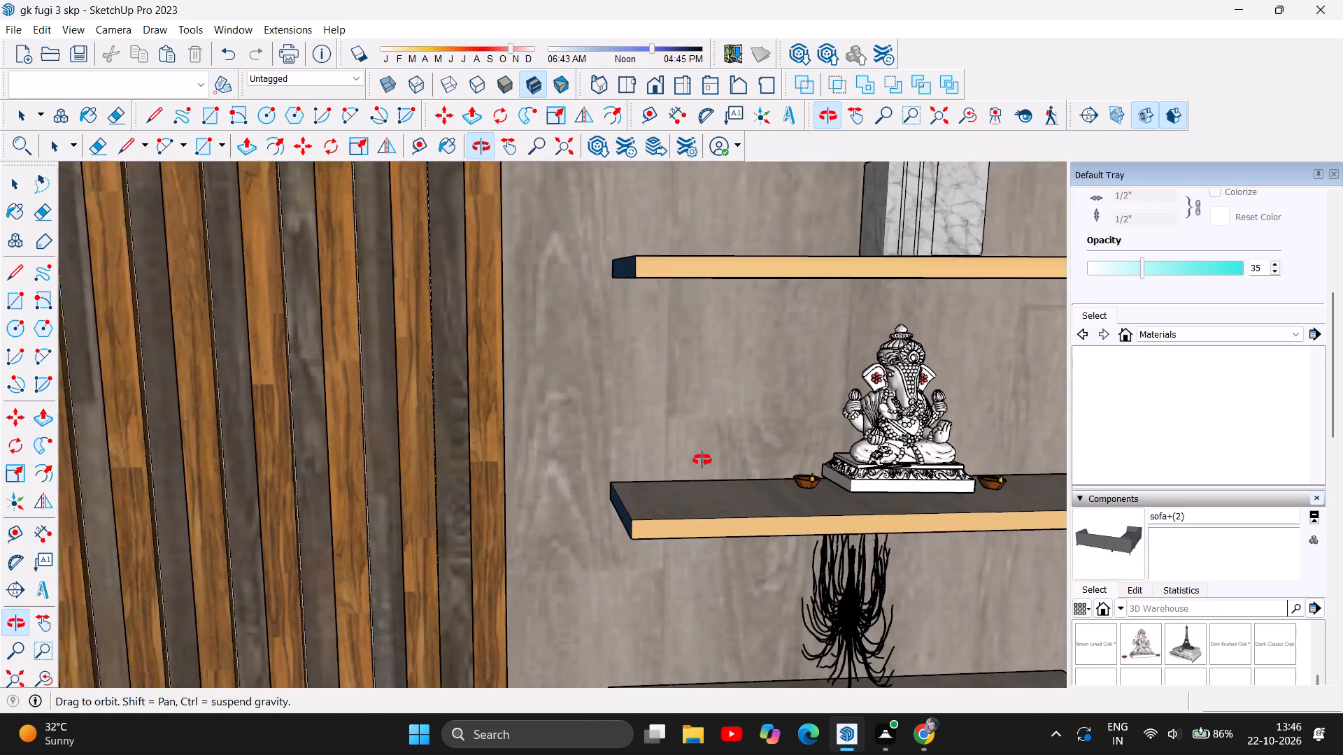
scroll(702, 460, "down", 2)
scroll(504, 474, "down", 5)
scroll(327, 490, "down", 5)
scroll(257, 494, "down", 7)
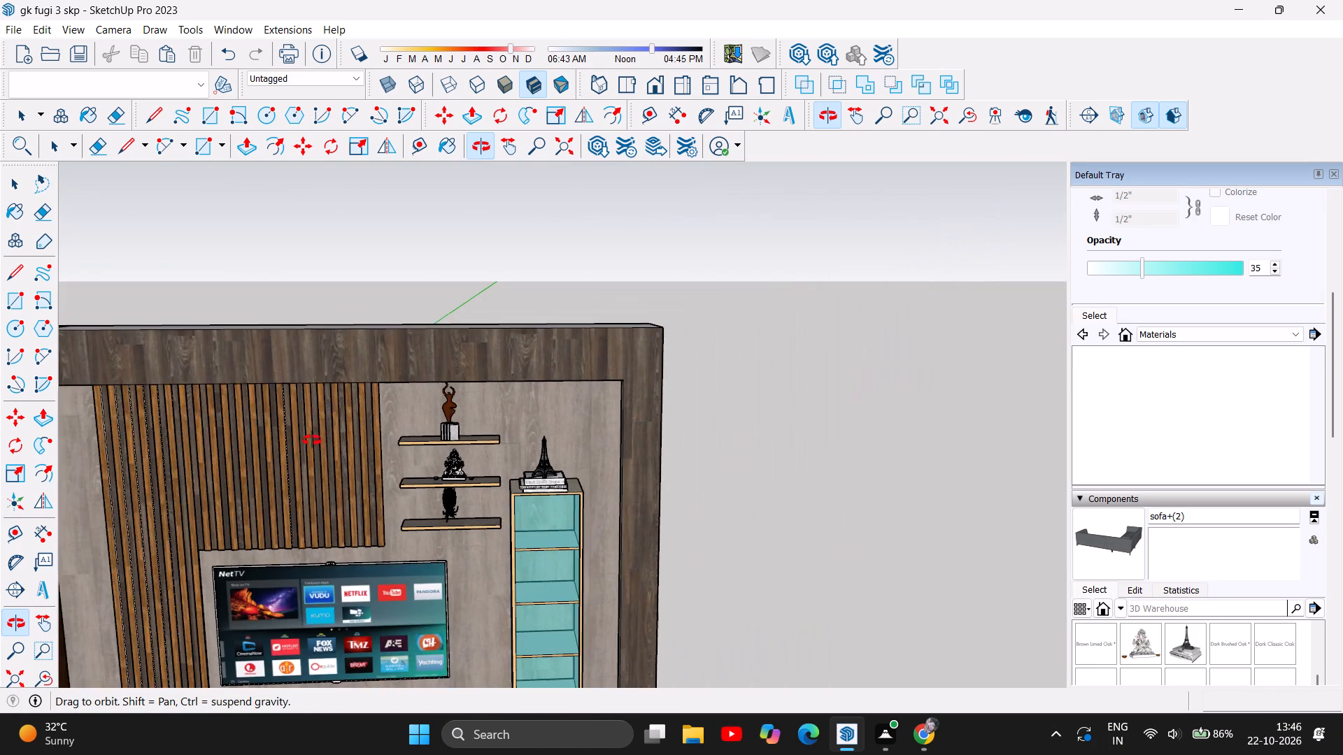
scroll(318, 437, "down", 7)
scroll(272, 489, "down", 6)
scroll(273, 547, "down", 4)
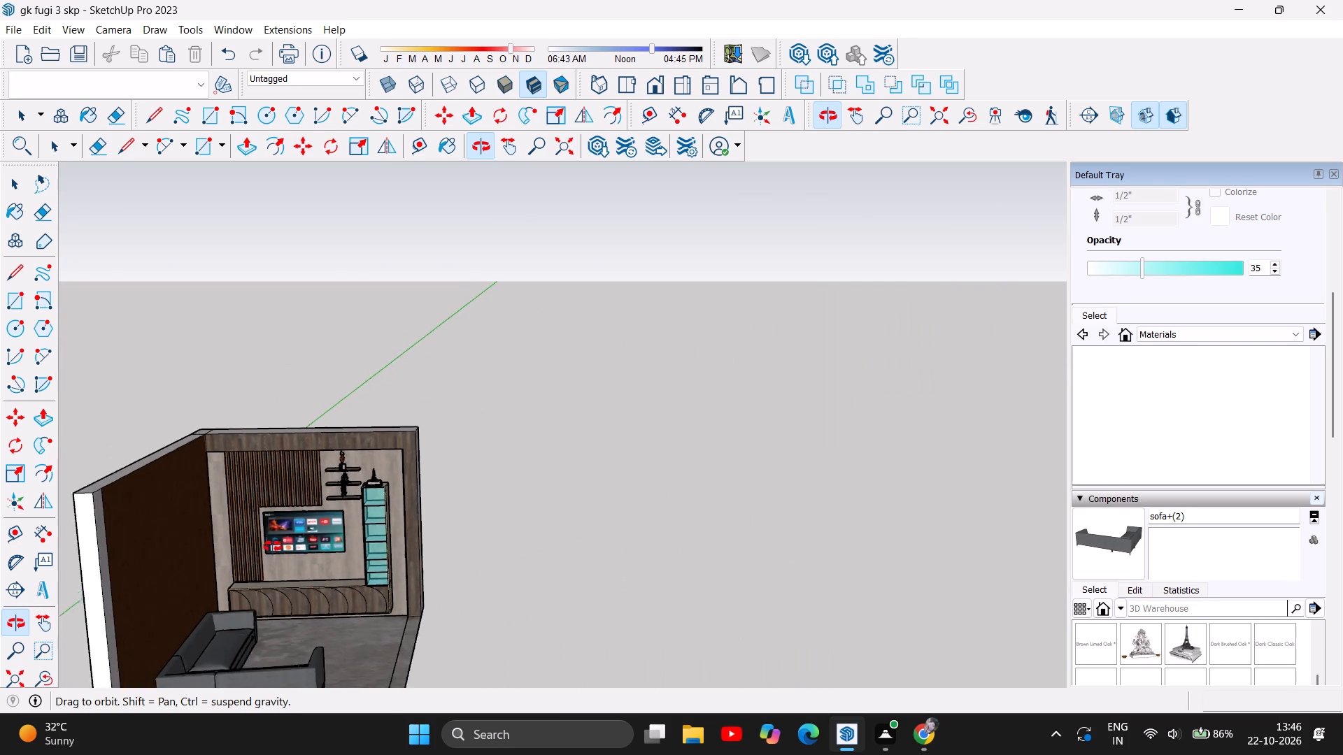
scroll(273, 547, "down", 2)
scroll(216, 687, "up", 7)
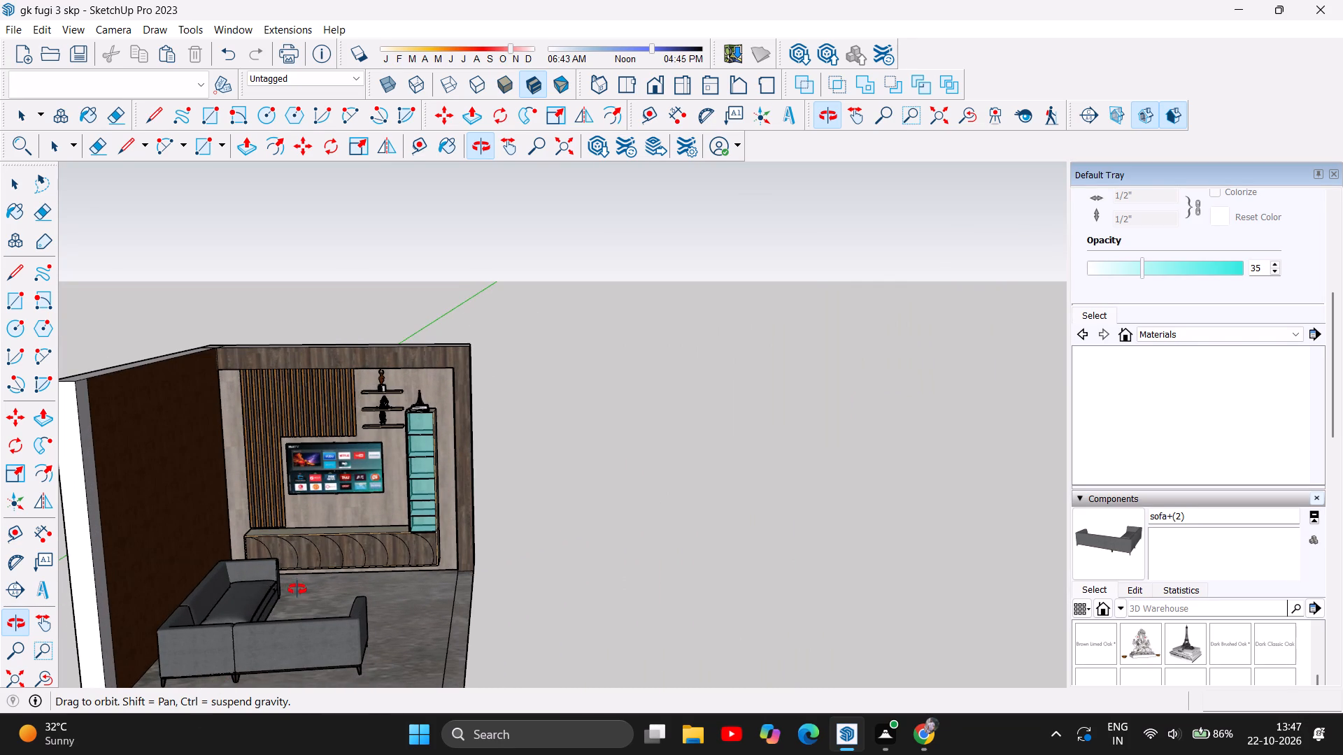
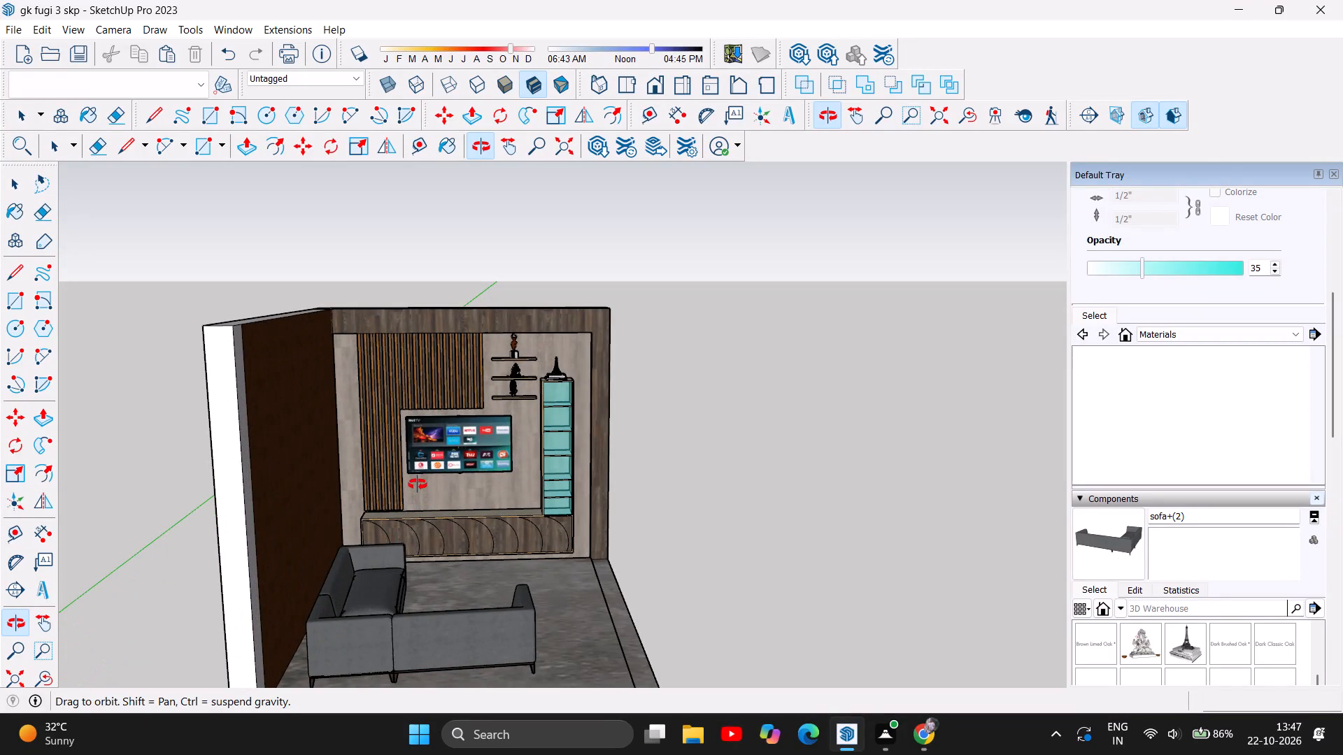
Examine the lower ends of the wooden slats where they meet the console top, and review the whole living room.
scroll(420, 478, "up", 4)
scroll(518, 307, "up", 3)
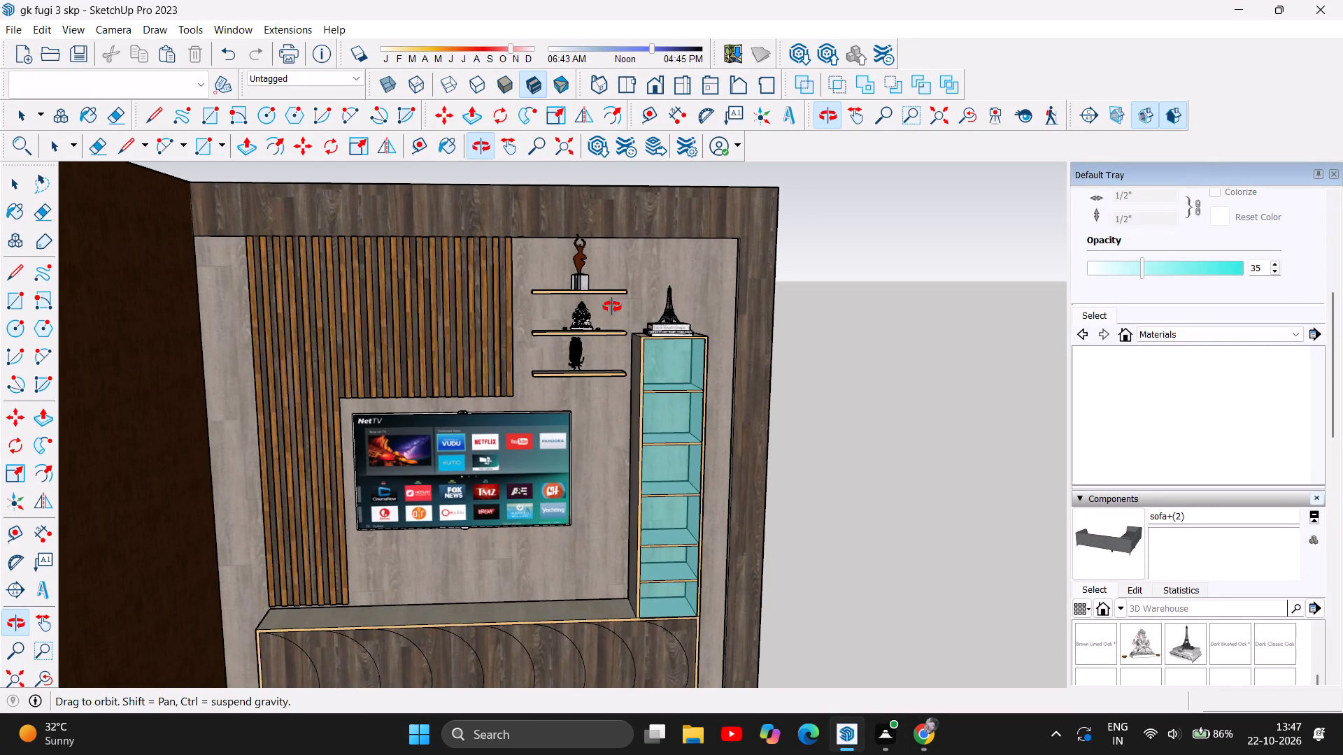
scroll(575, 281, "up", 1)
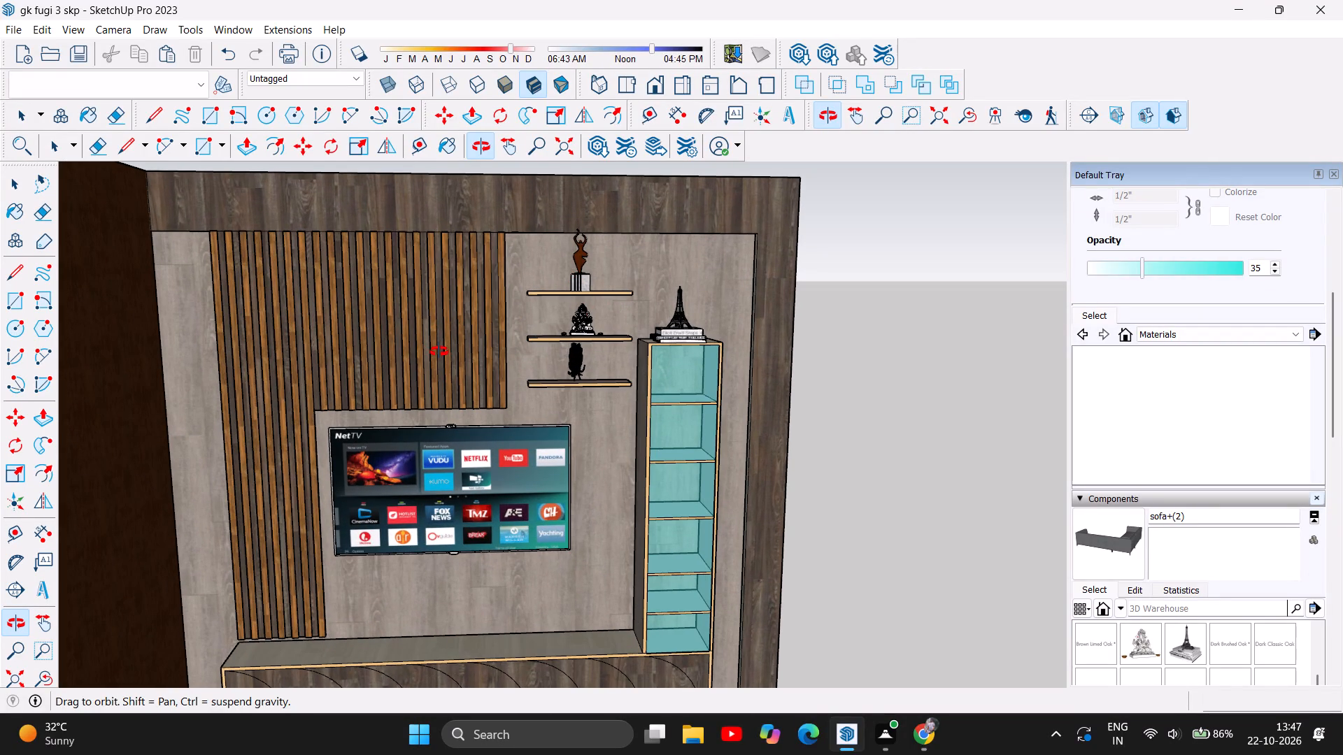
scroll(266, 674, "up", 8)
scroll(308, 634, "up", 10)
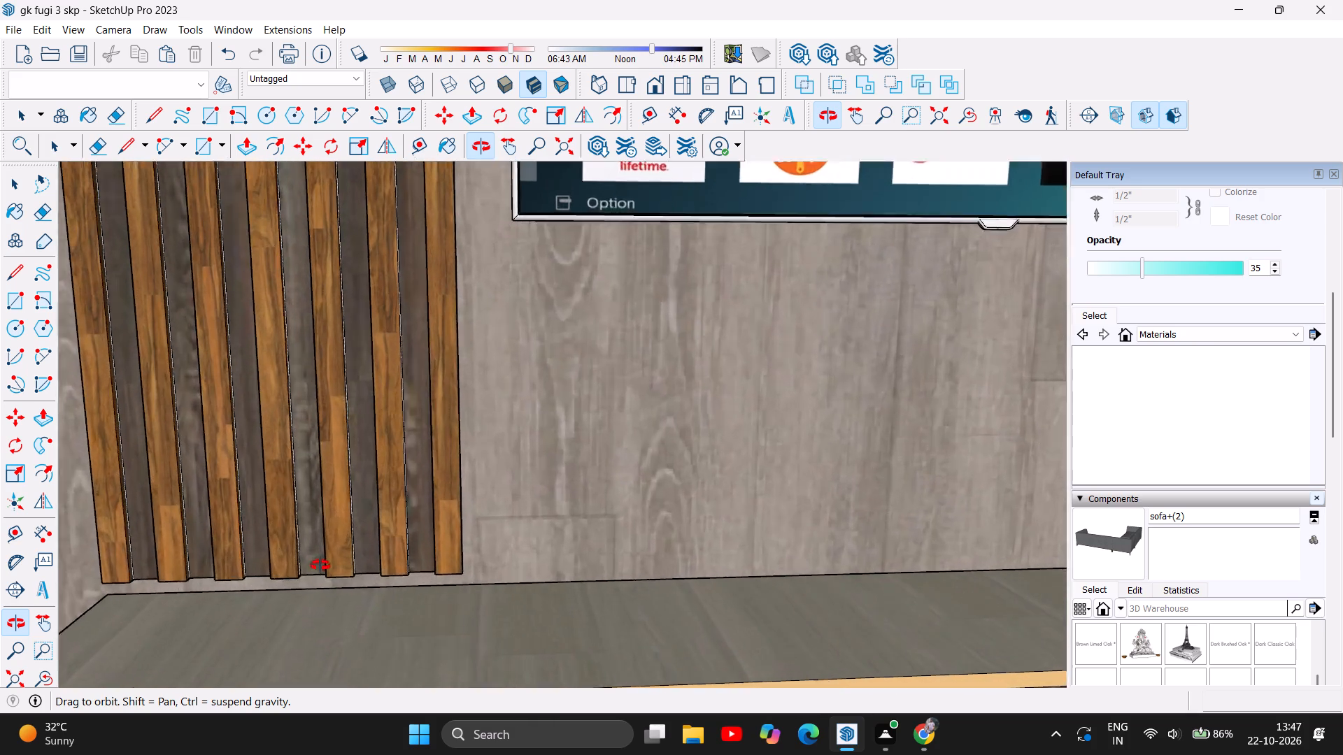
scroll(320, 566, "up", 4)
scroll(282, 640, "up", 7)
scroll(308, 550, "up", 12)
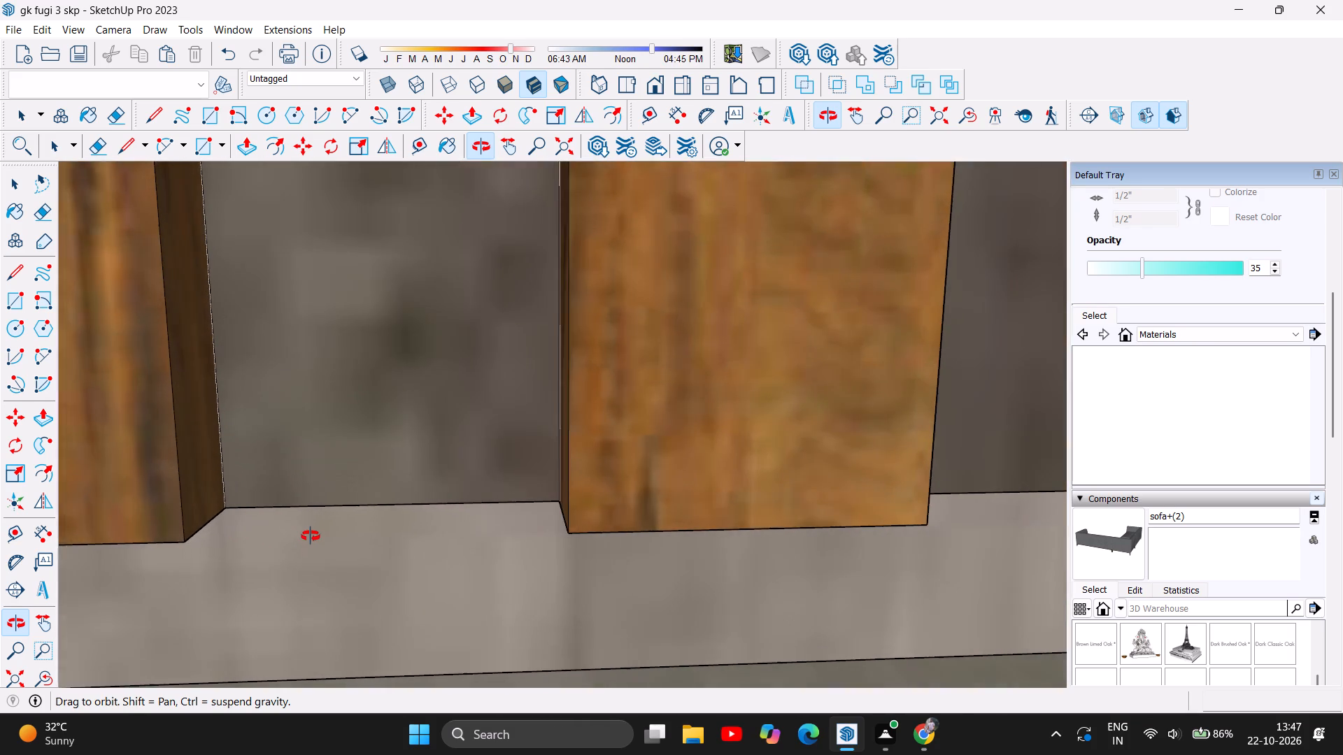
scroll(311, 536, "down", 5)
scroll(311, 536, "up", 1)
scroll(311, 536, "down", 12)
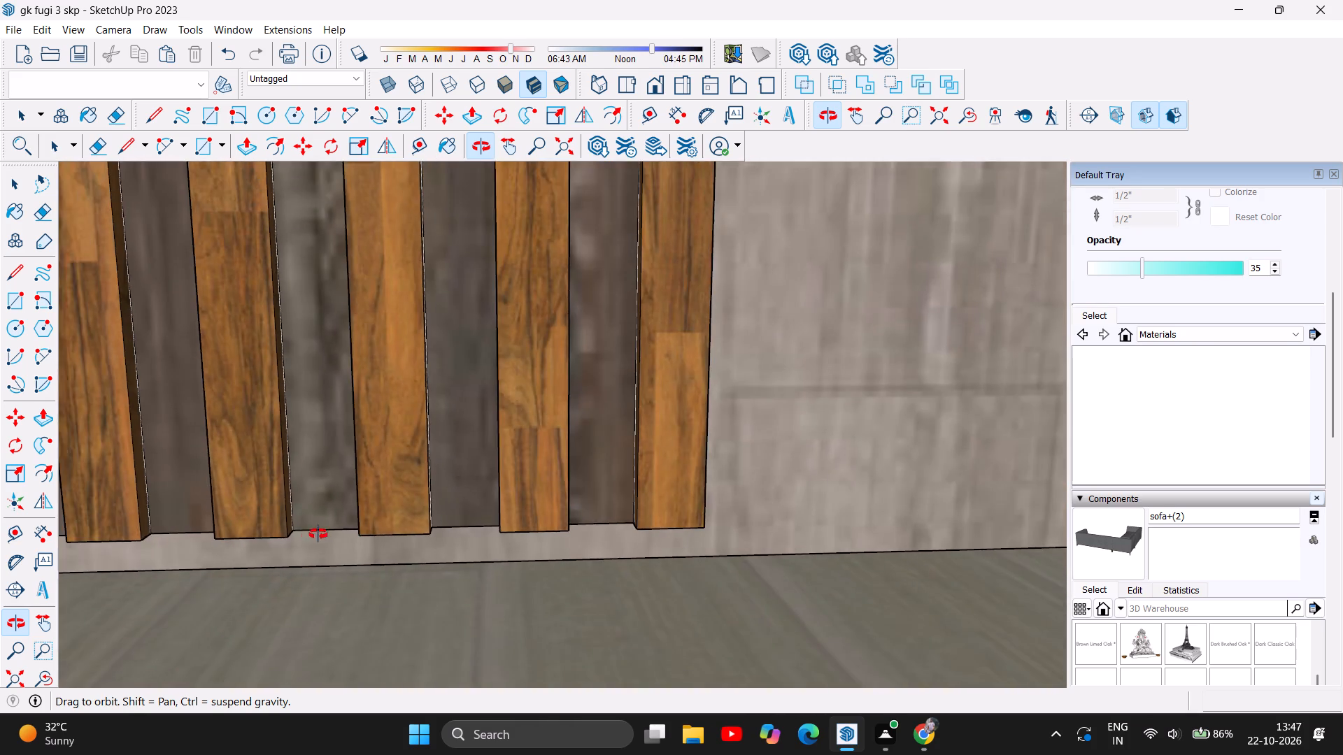
scroll(460, 492, "down", 19)
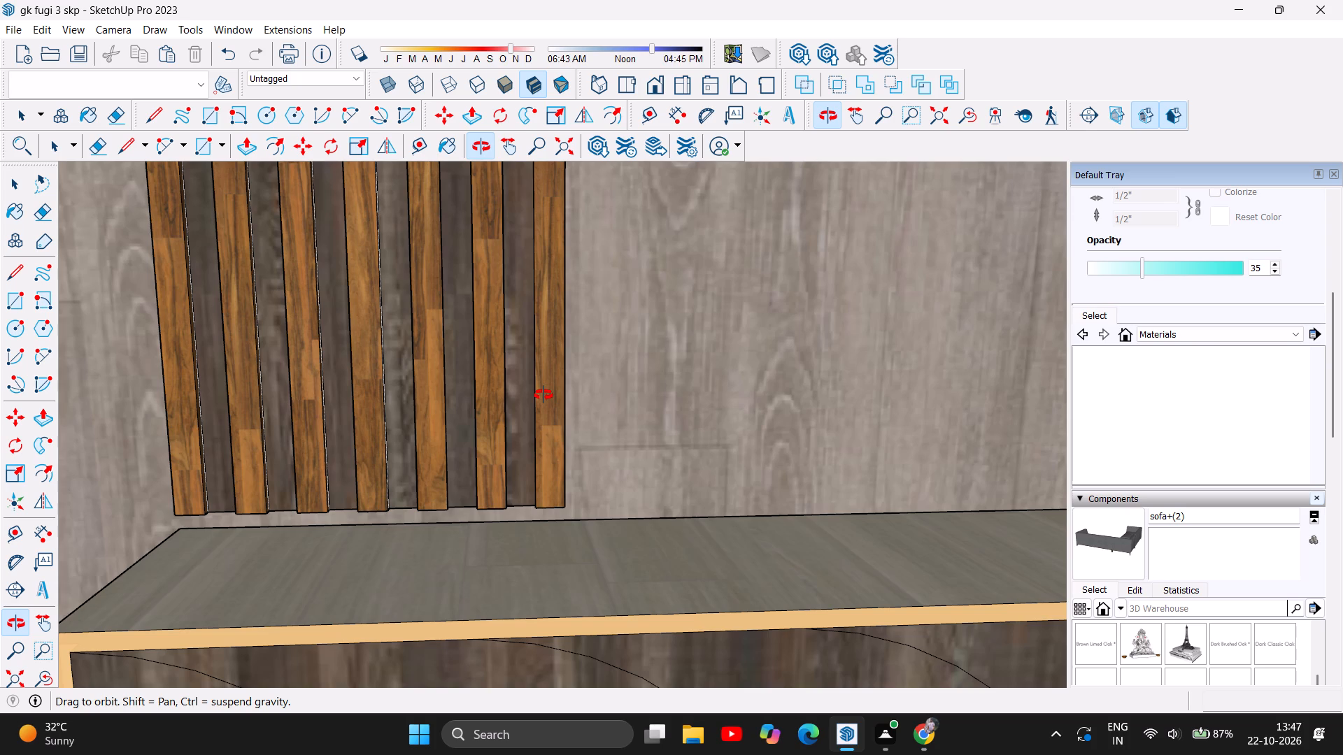
scroll(537, 396, "down", 5)
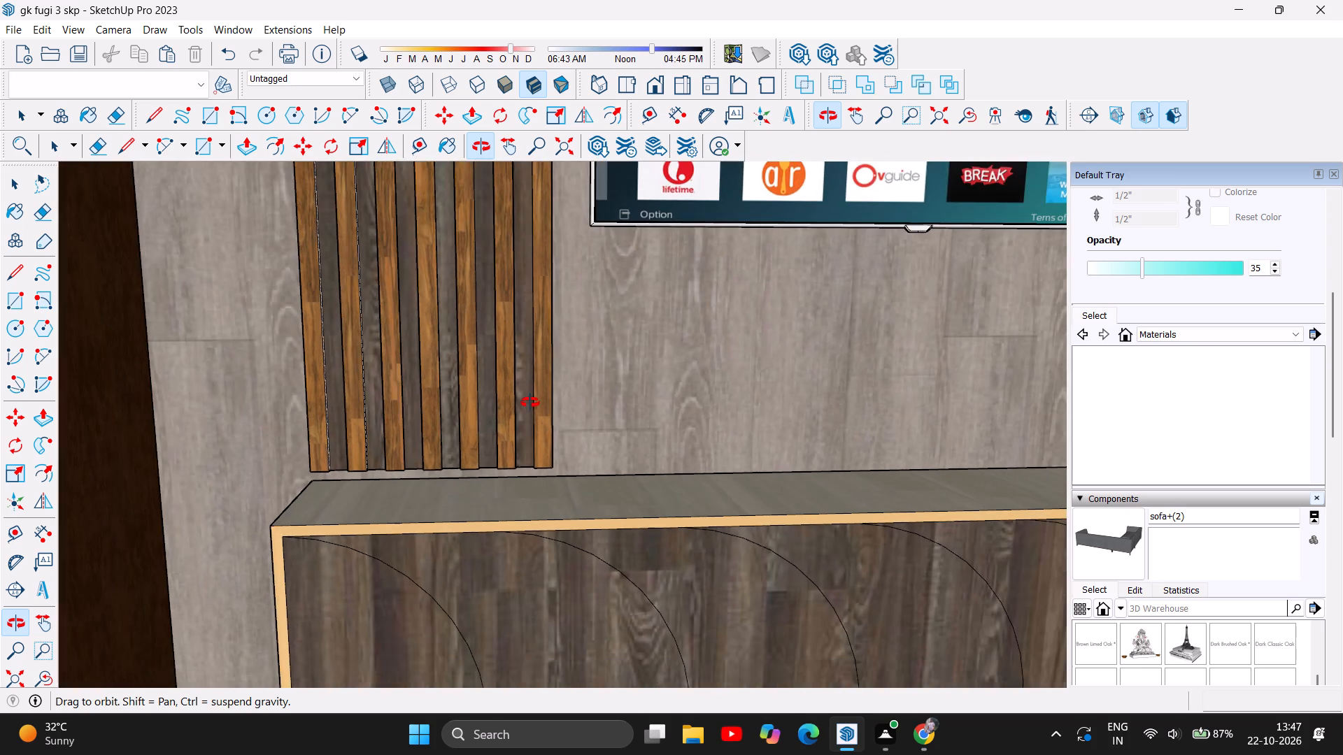
scroll(539, 401, "down", 7)
scroll(614, 366, "down", 6)
scroll(537, 452, "down", 6)
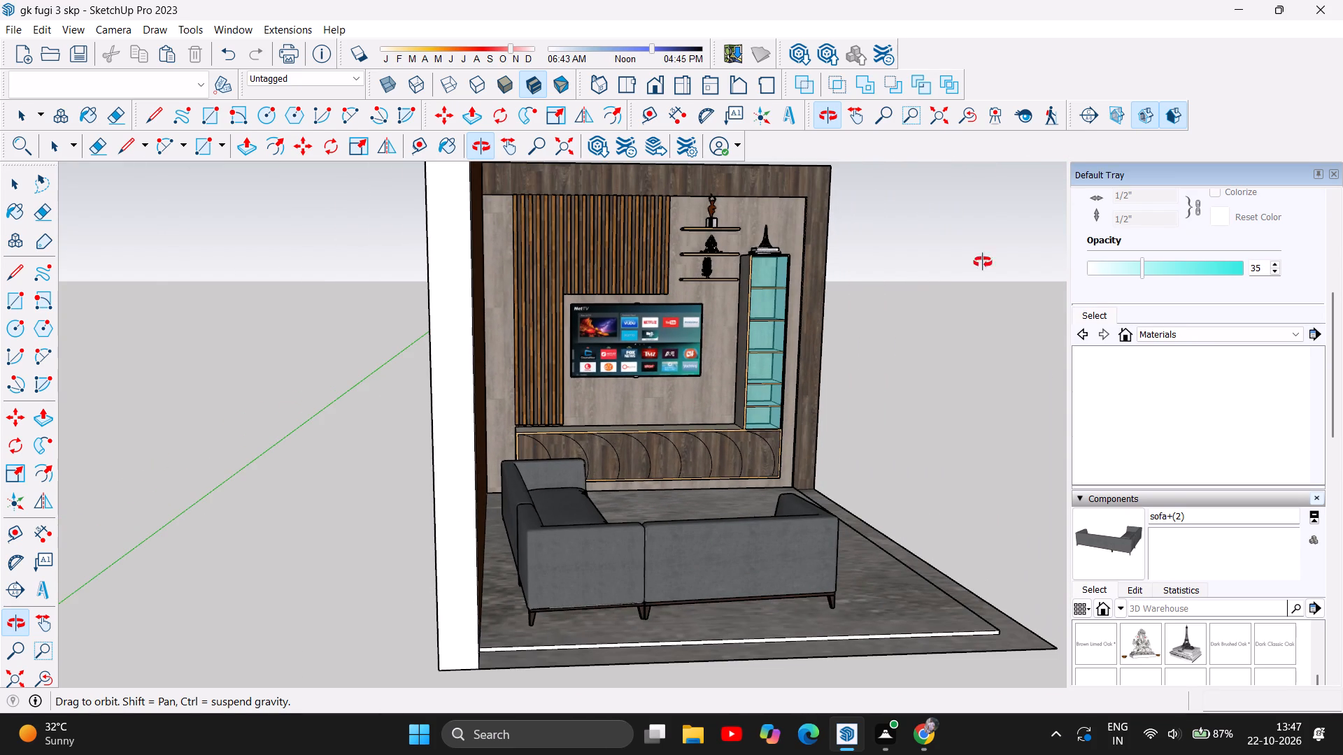
Examine the Ganesha idol with its oil lamps and the surrounding floating shelves, and review the whole TV wall.
scroll(758, 161, "up", 6)
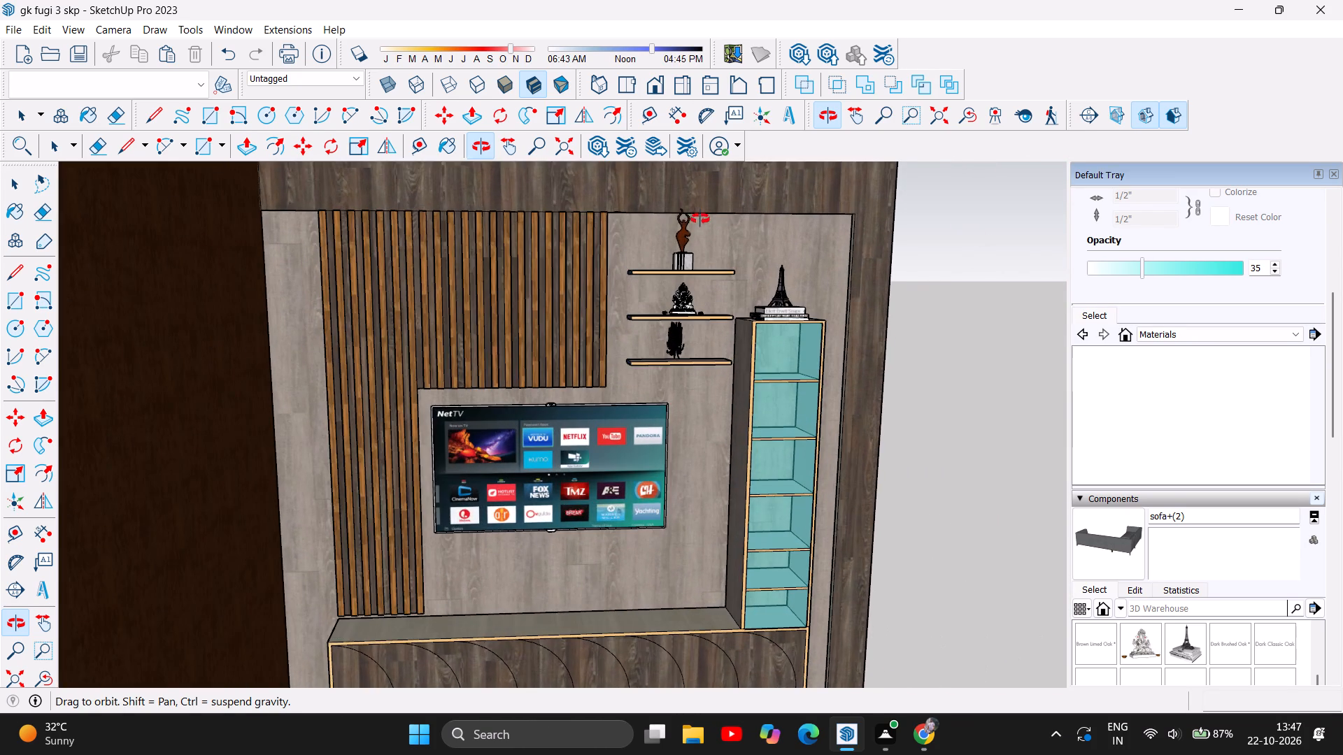
scroll(685, 222, "up", 8)
scroll(678, 364, "up", 7)
scroll(678, 362, "down", 2)
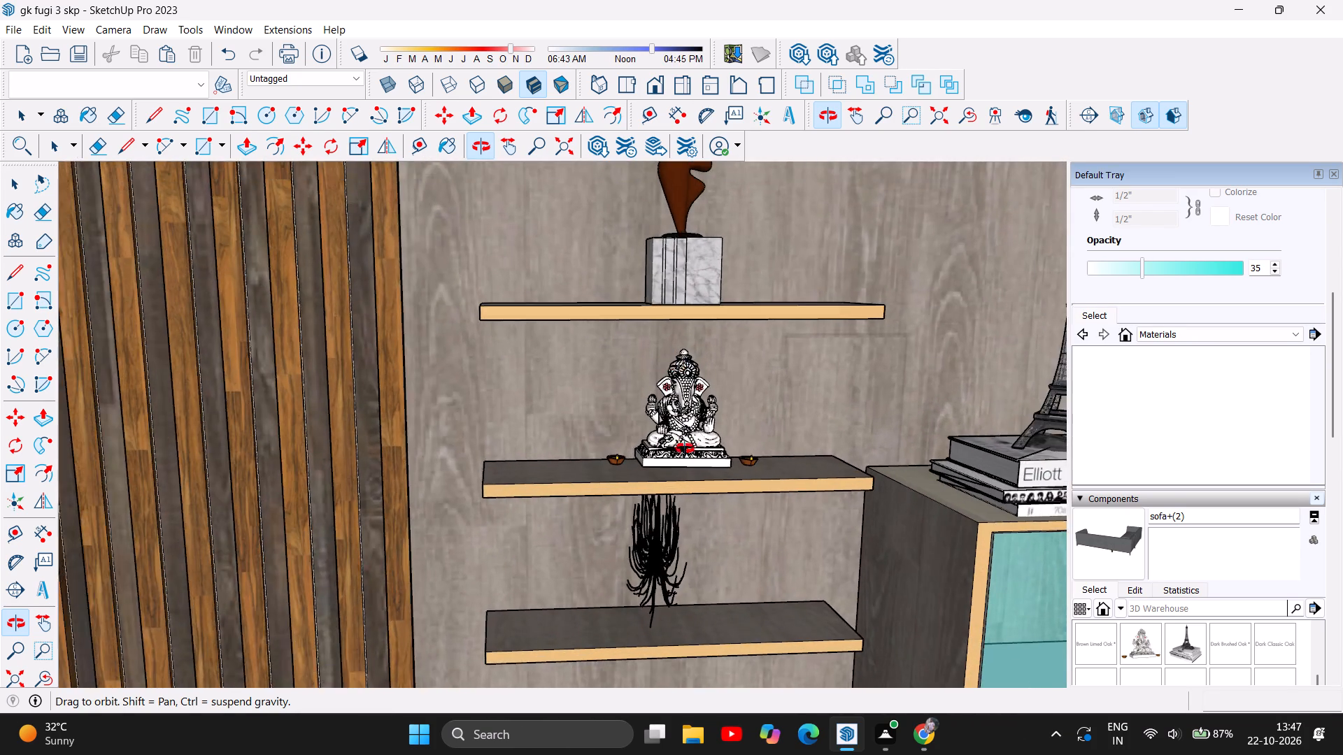
scroll(685, 450, "up", 7)
scroll(687, 336, "up", 6)
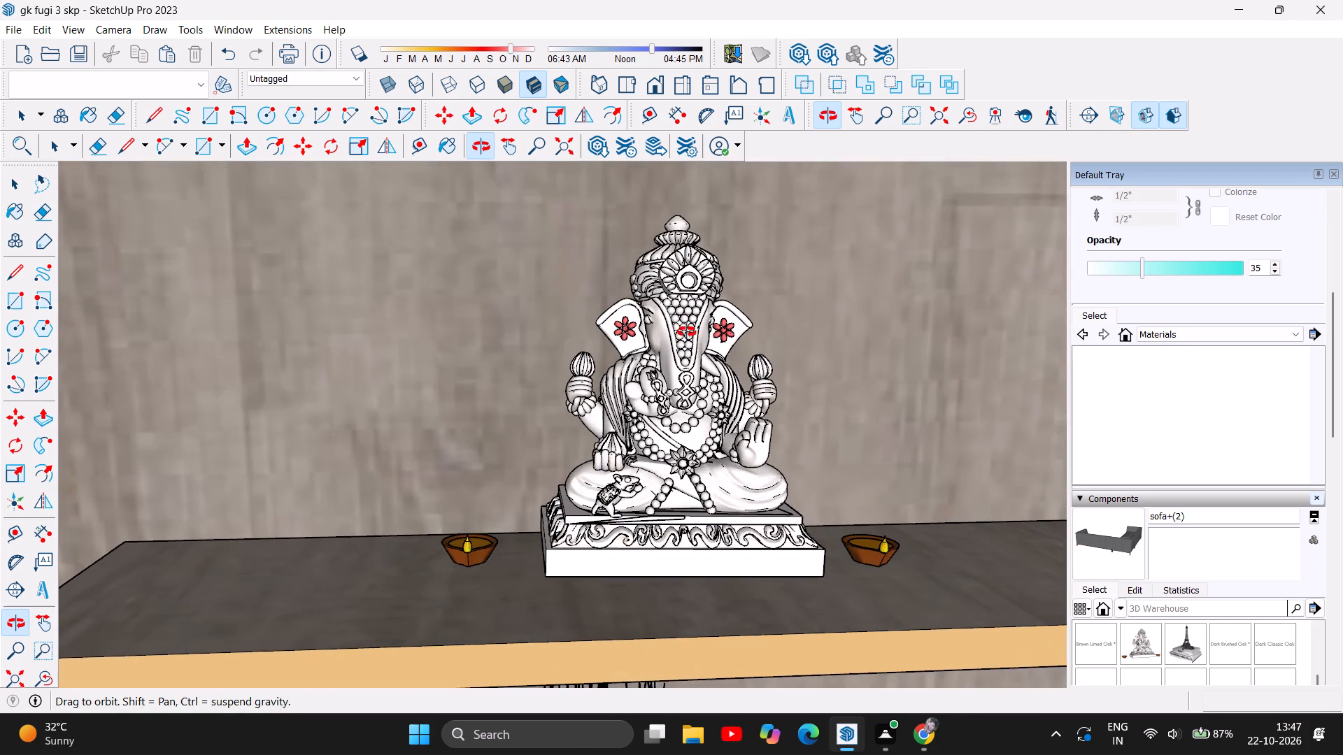
scroll(693, 252, "up", 5)
scroll(685, 413, "down", 8)
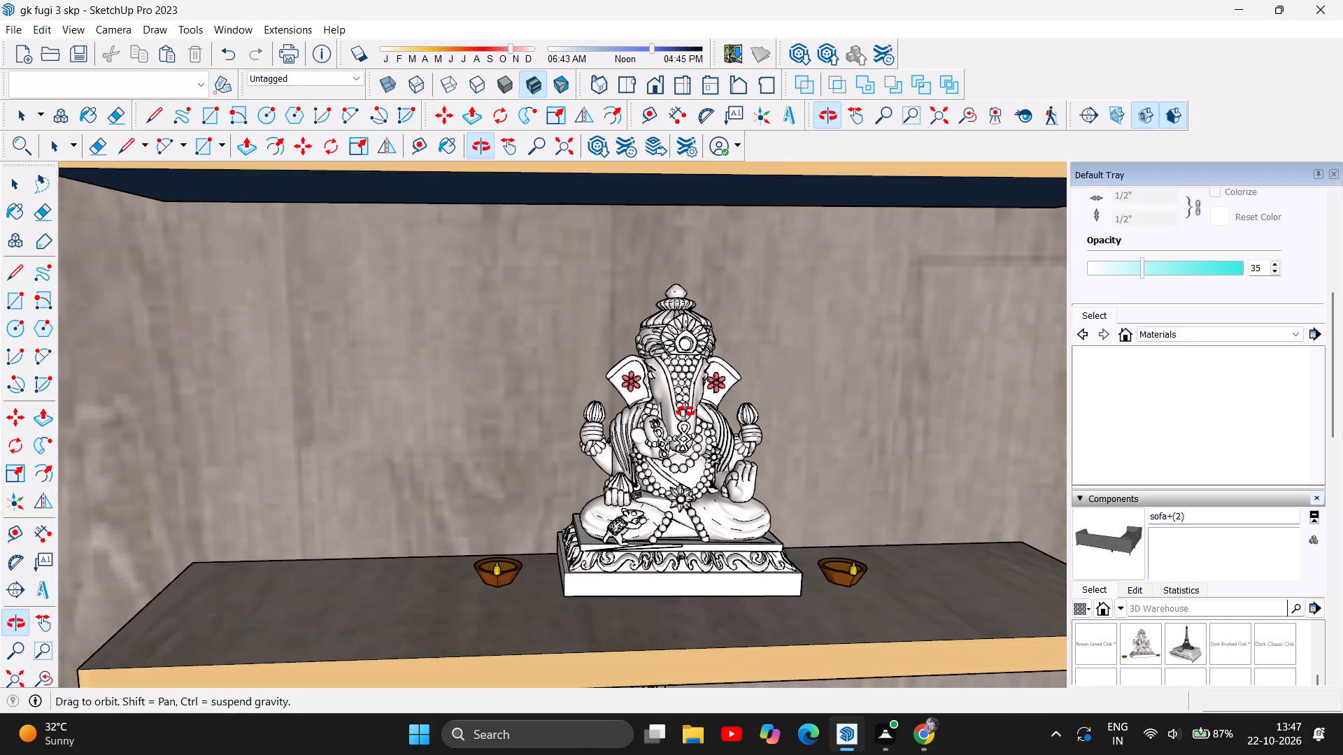
scroll(685, 412, "down", 16)
scroll(718, 383, "down", 7)
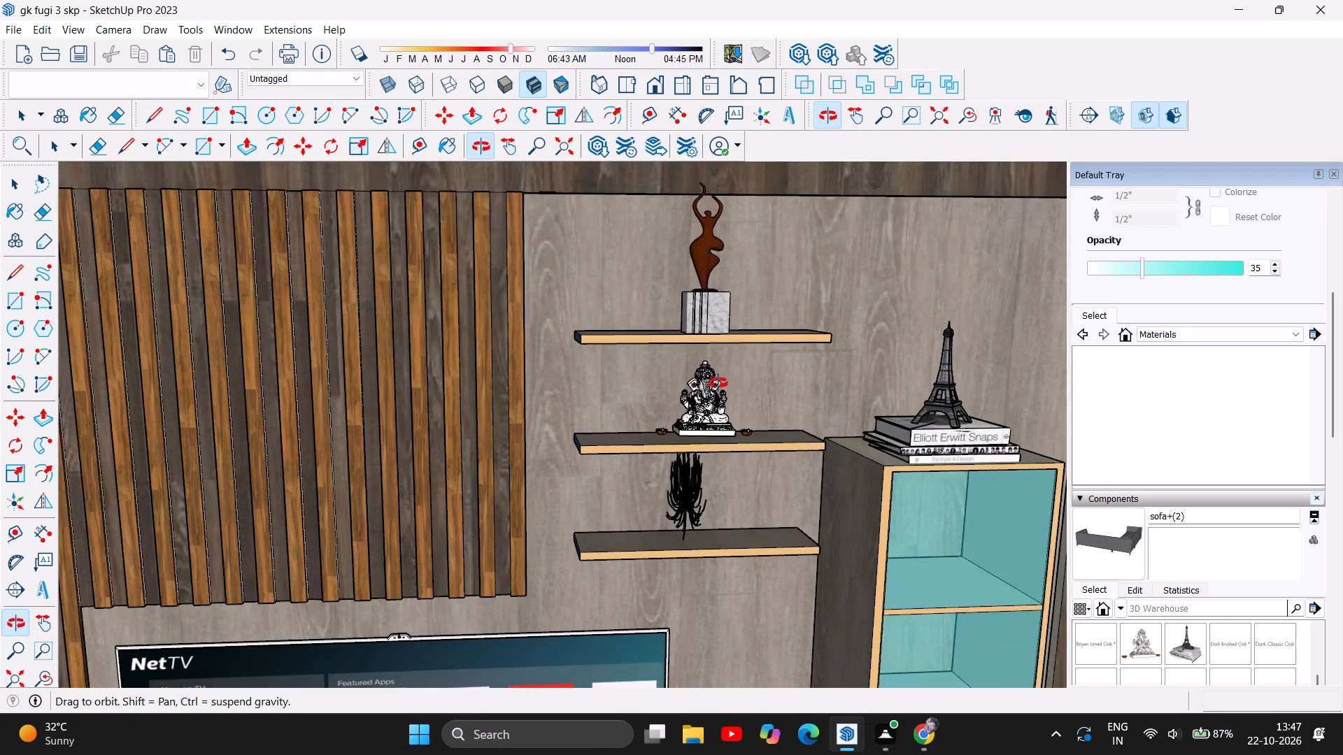
scroll(718, 383, "down", 14)
scroll(718, 383, "down", 14)
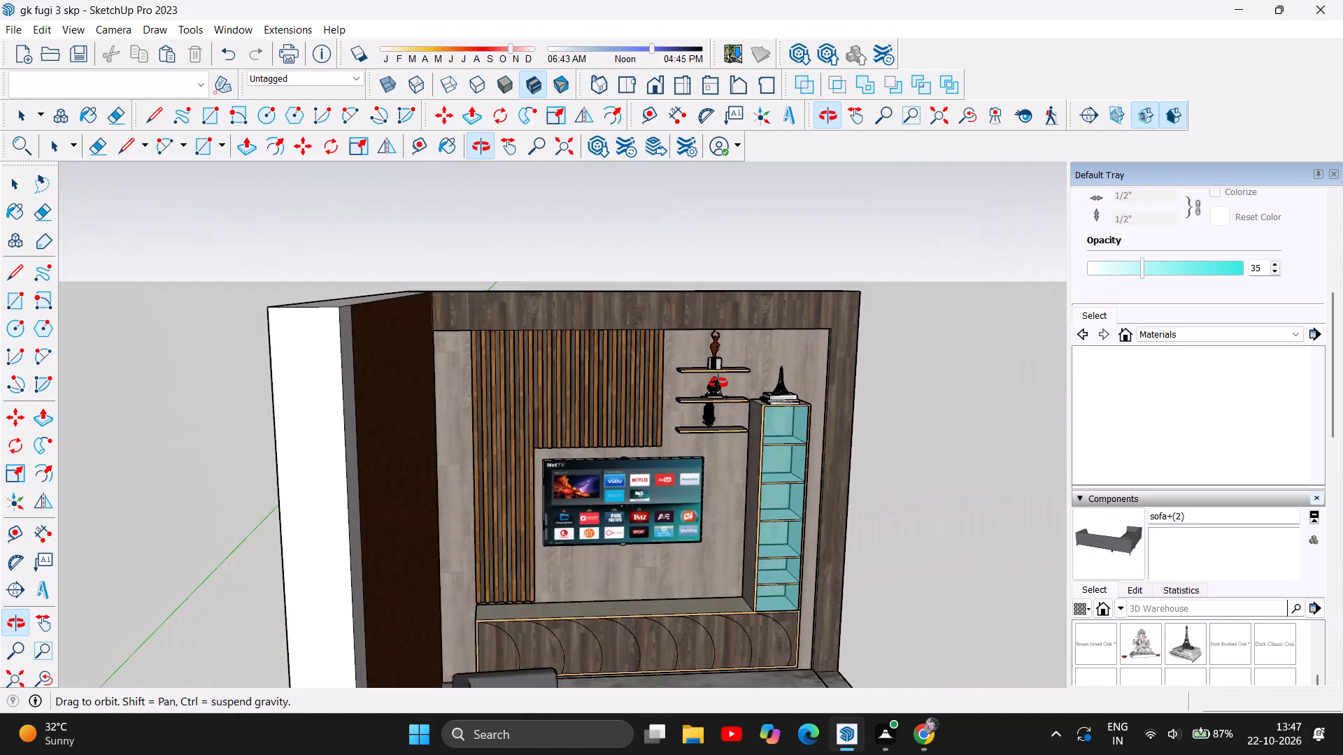
scroll(747, 693, "up", 5)
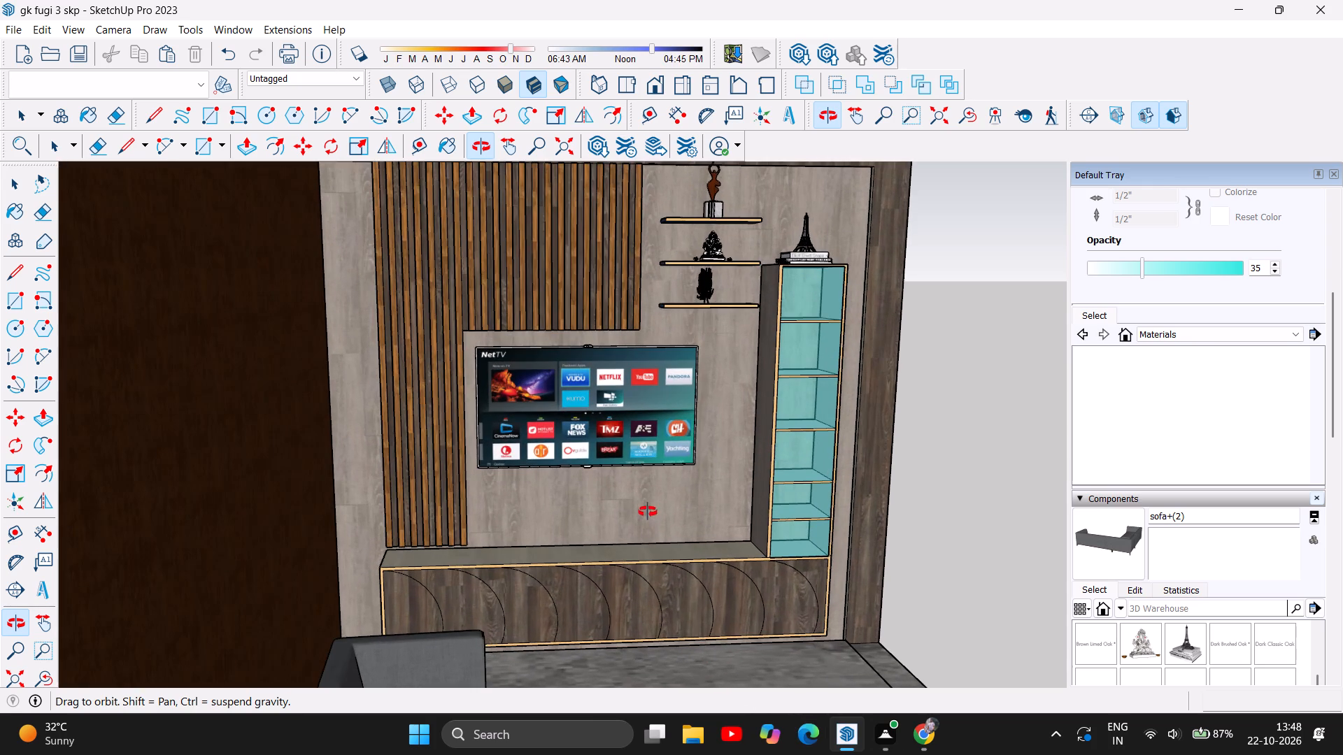
Switch to Chrome and look through the 3D Warehouse model results for ganesha.
left_click(928, 747)
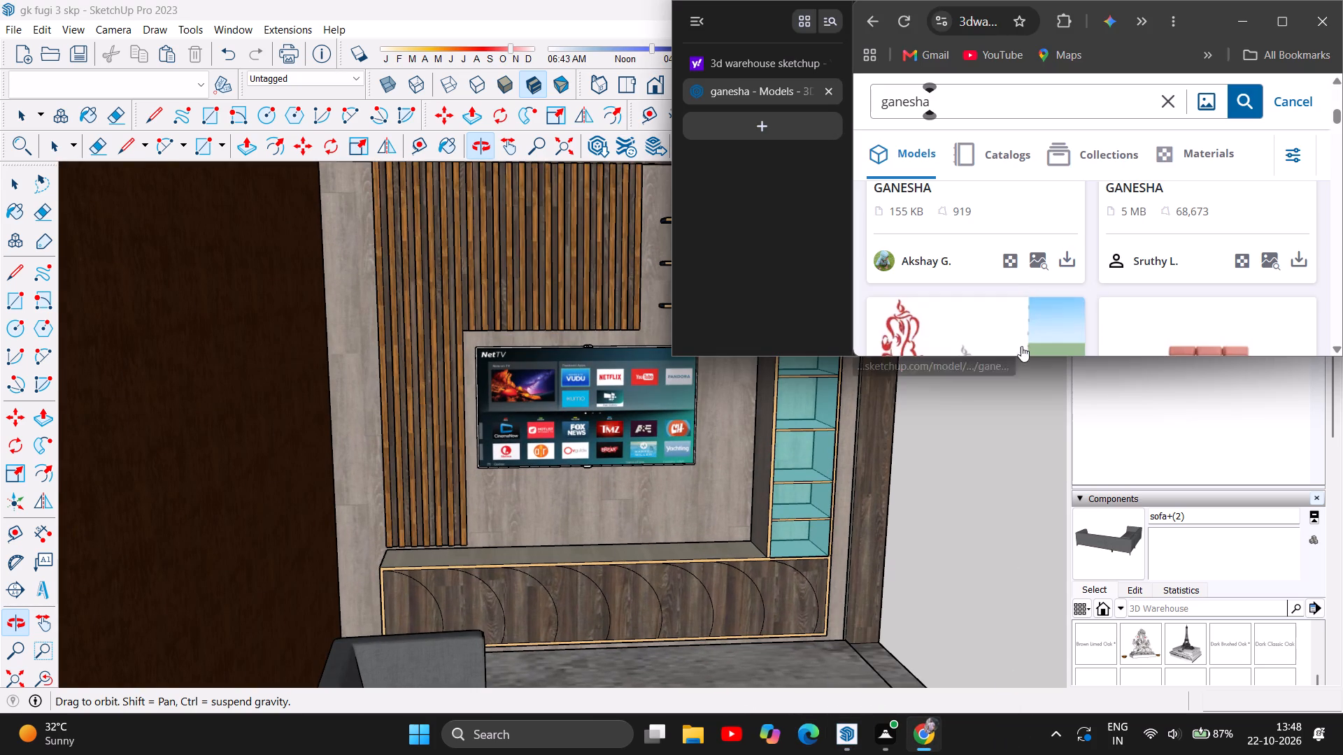
scroll(1067, 292, "down", 8)
scroll(1069, 290, "up", 1)
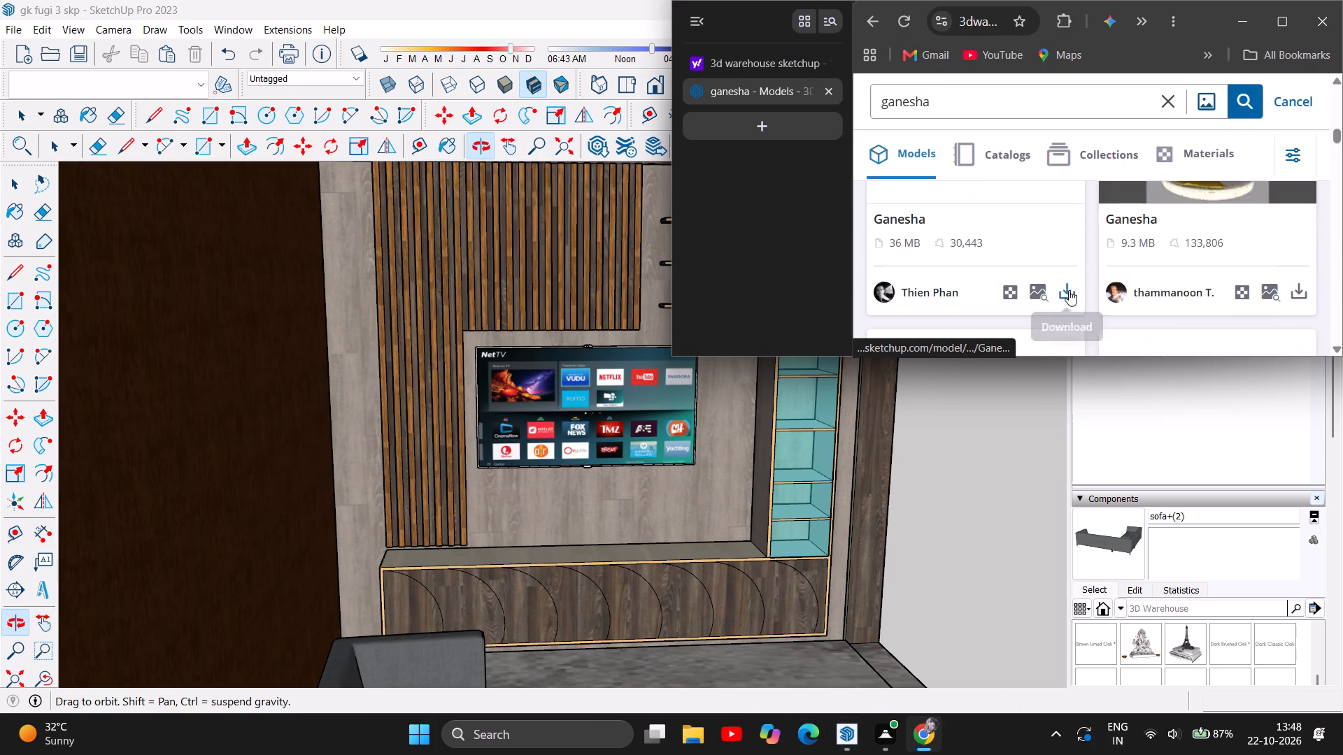
scroll(1116, 269, "down", 1)
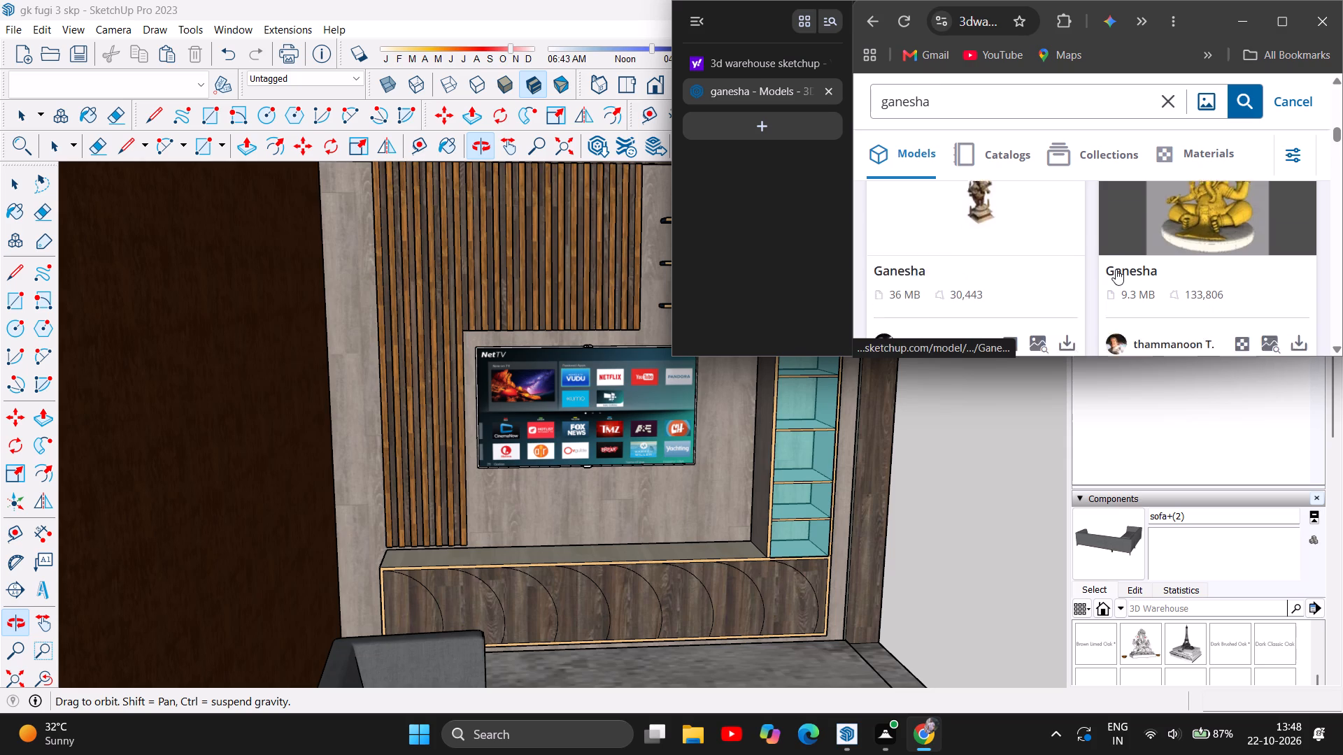
scroll(1116, 269, "down", 3)
scroll(1116, 268, "up", 11)
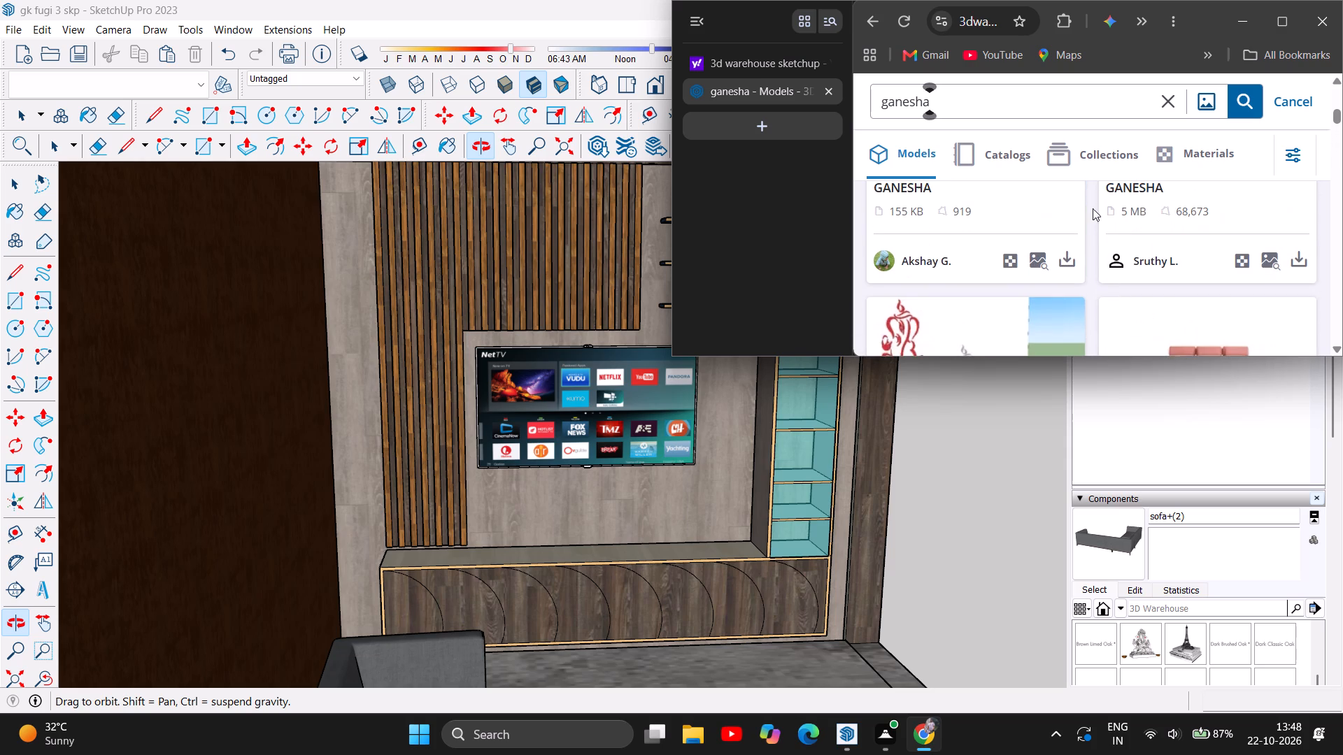
Replace the 3D Warehouse search with a model search for "idol".
left_click(1160, 89)
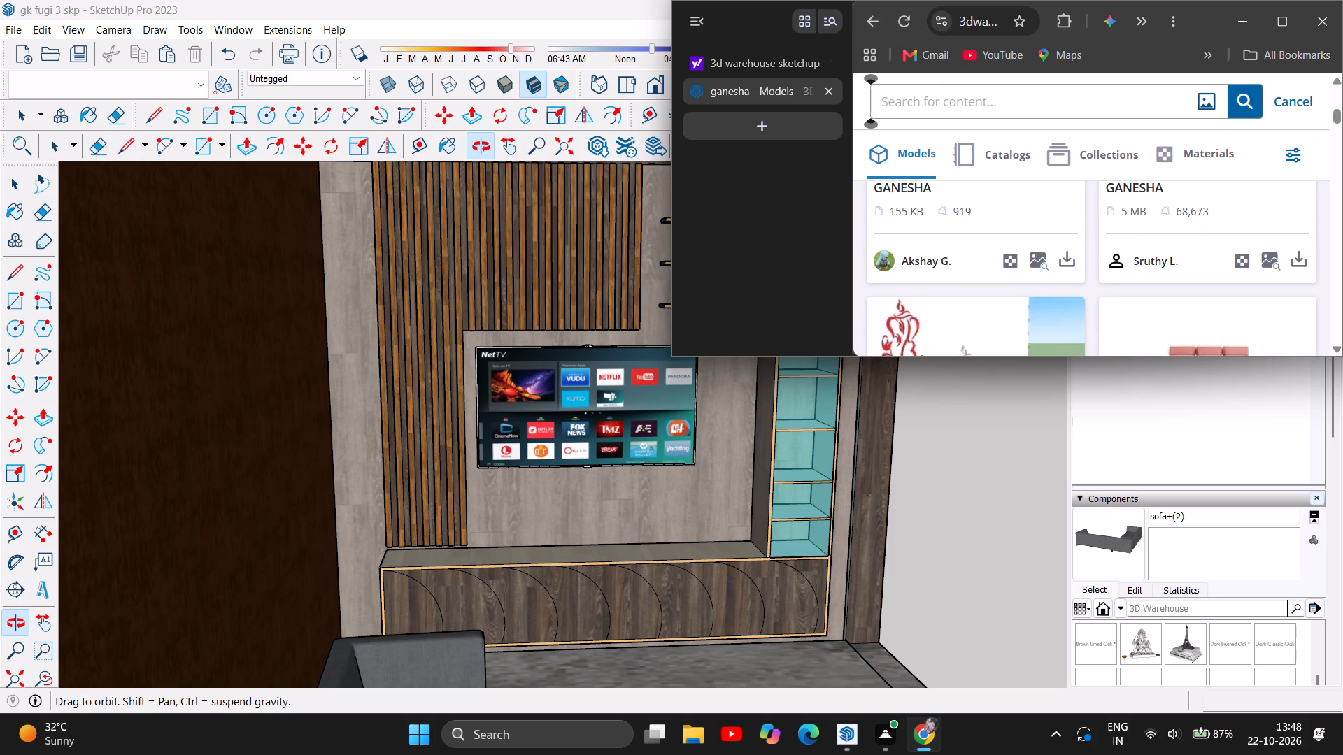
type("idol")
left_click(1249, 99)
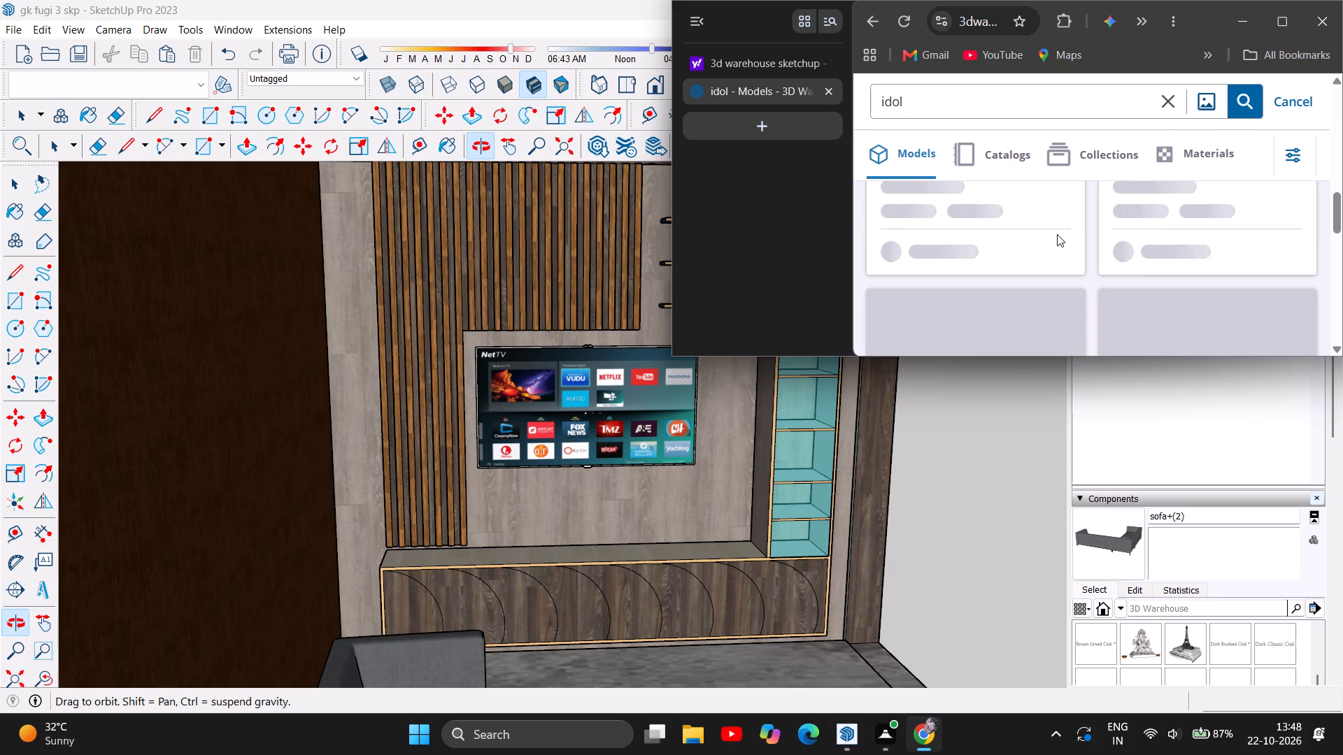
Look through the 3D Warehouse model results for idol to find a deity figure suitable for the TV wall decor.
scroll(1037, 229, "down", 1)
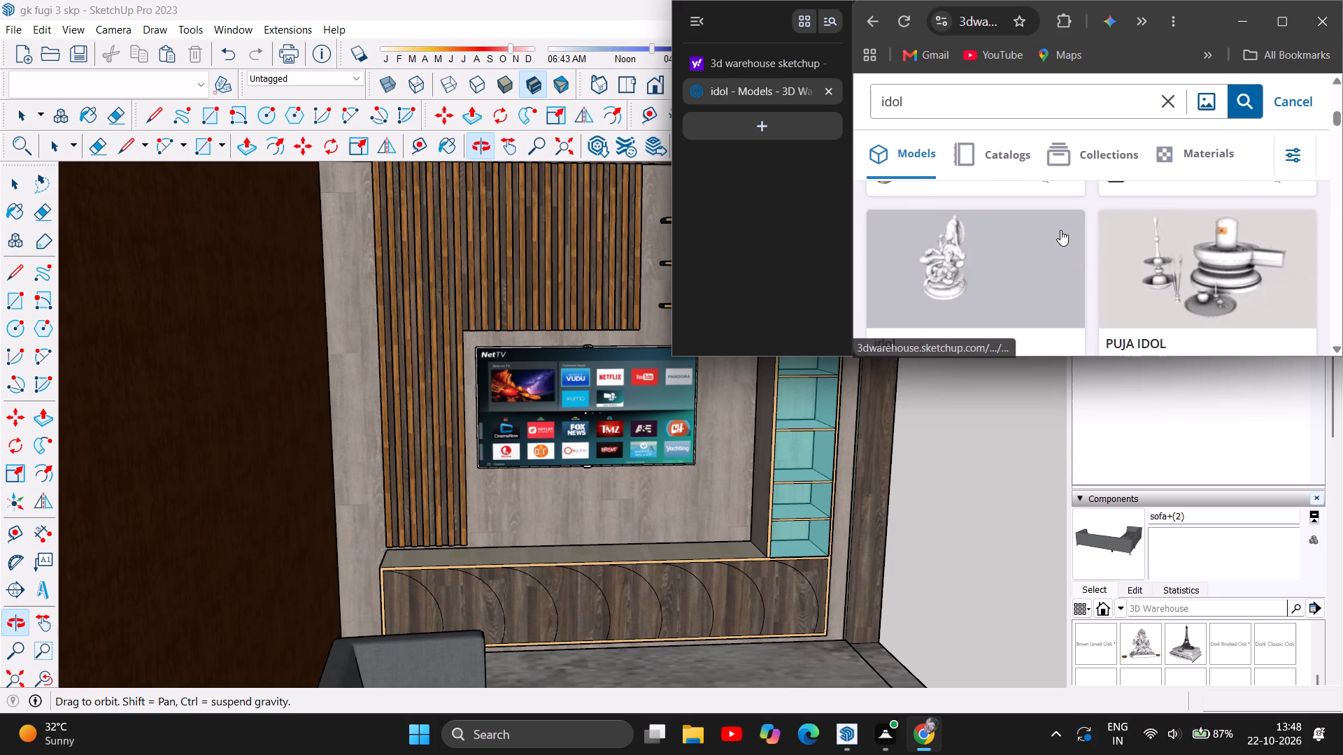
scroll(1060, 230, "down", 3)
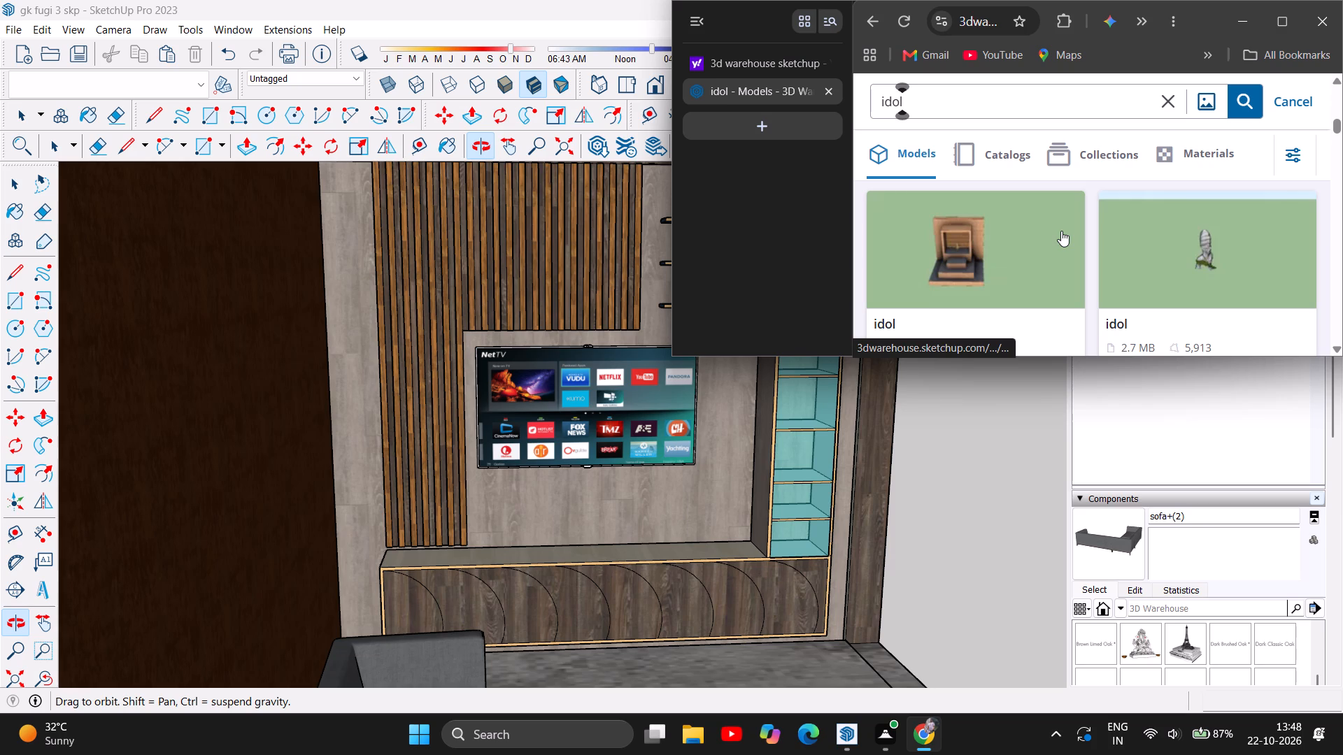
scroll(1061, 231, "down", 3)
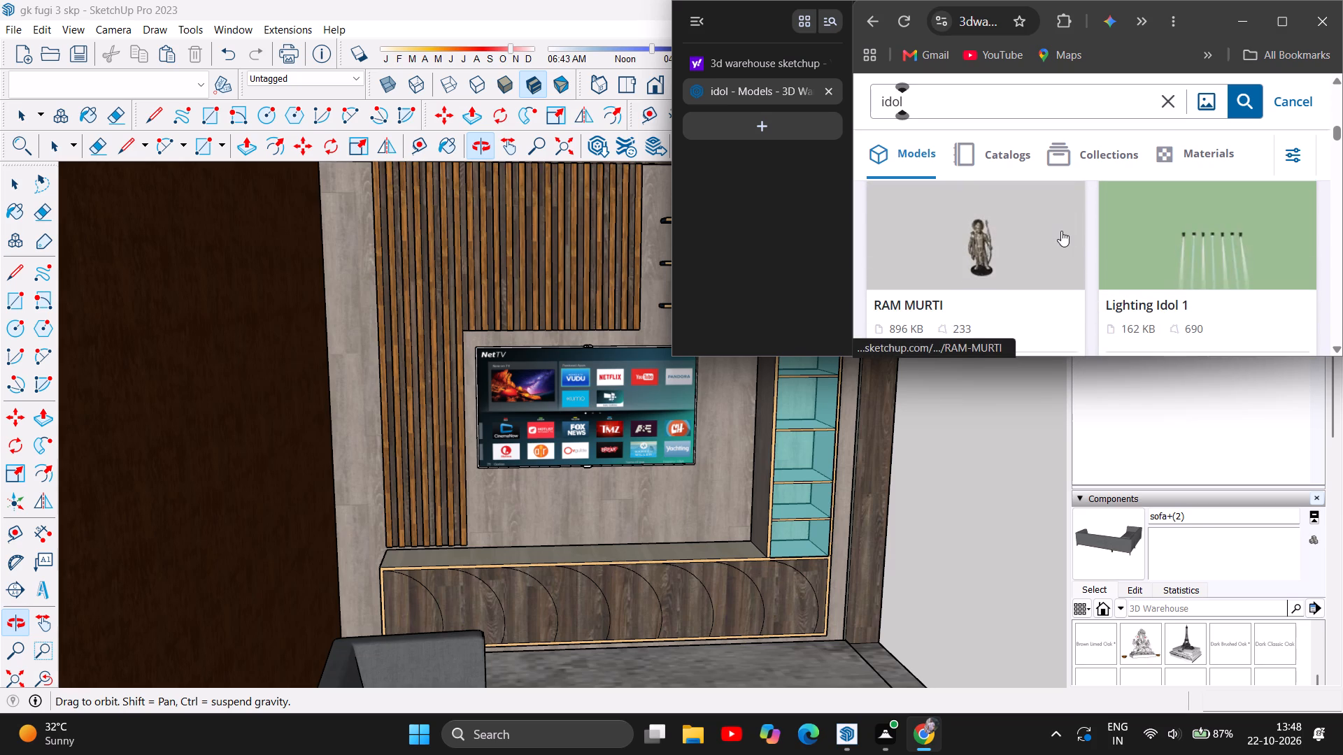
scroll(1061, 231, "down", 2)
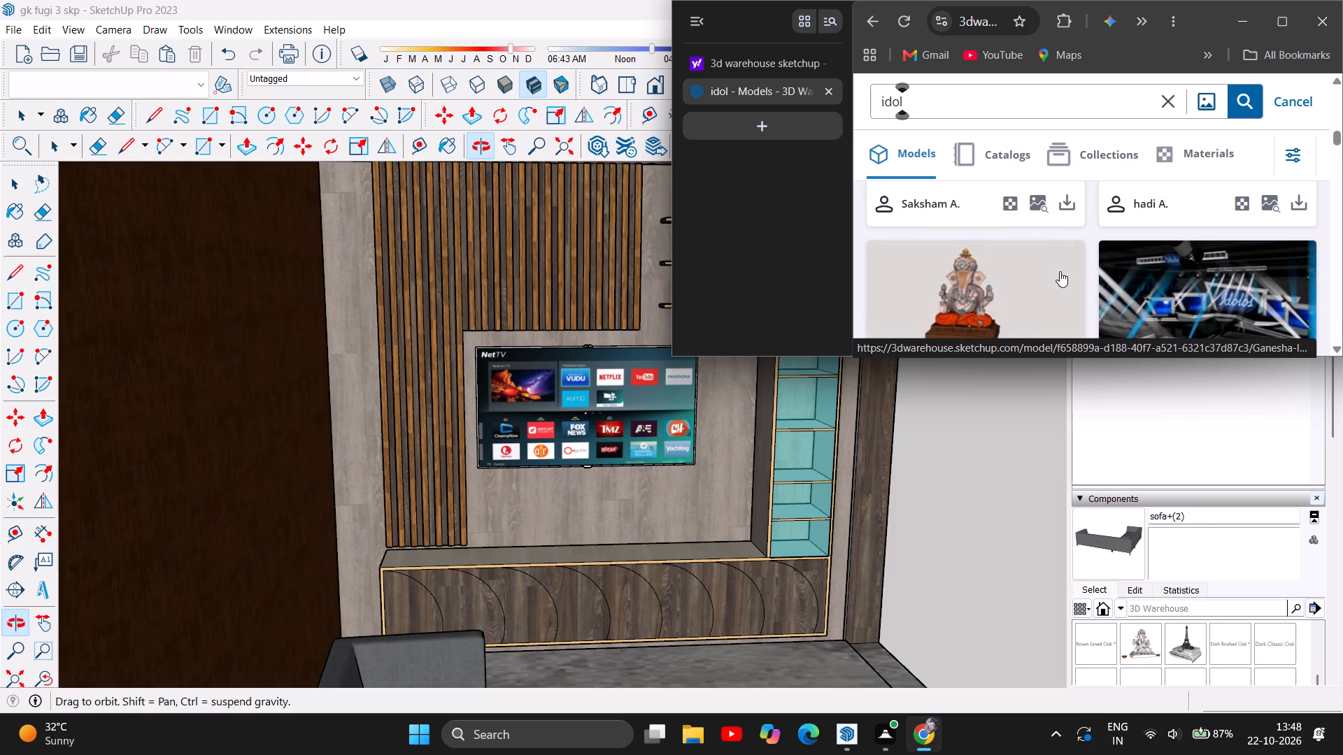
scroll(1060, 271, "down", 4)
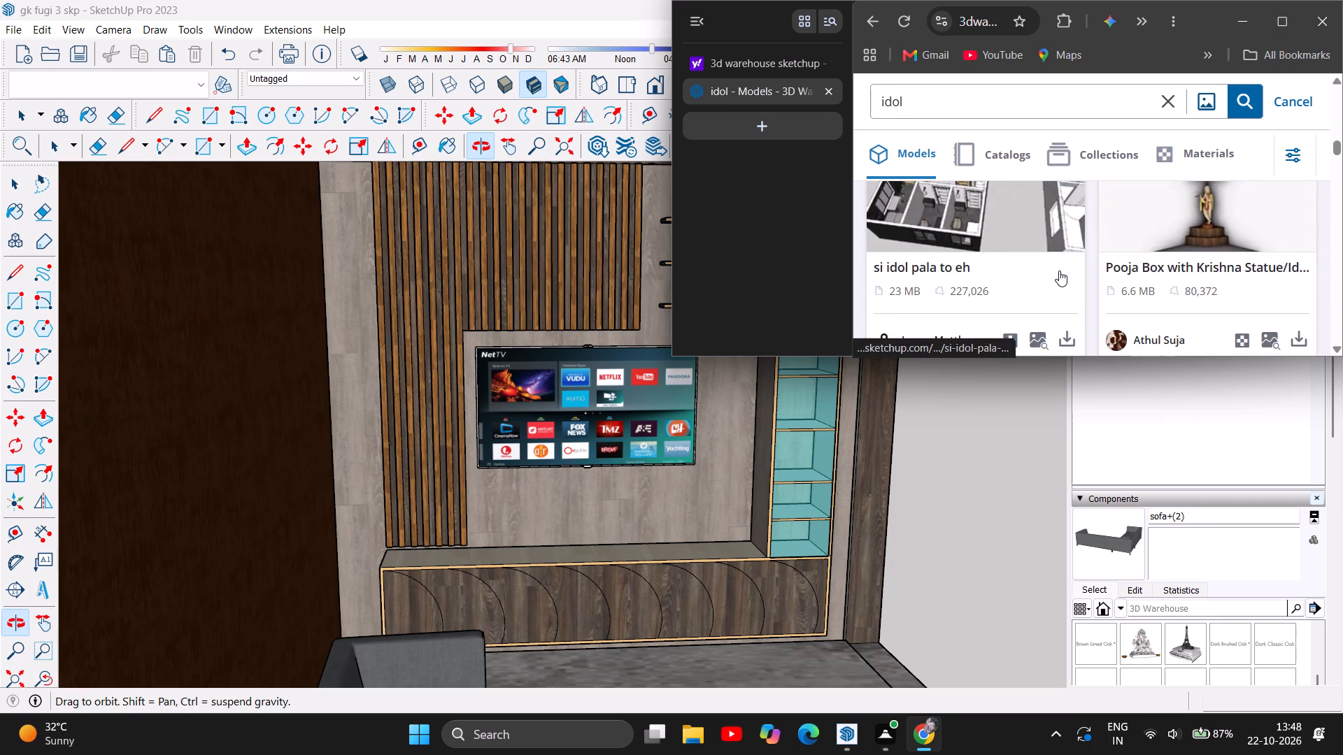
scroll(1059, 271, "down", 3)
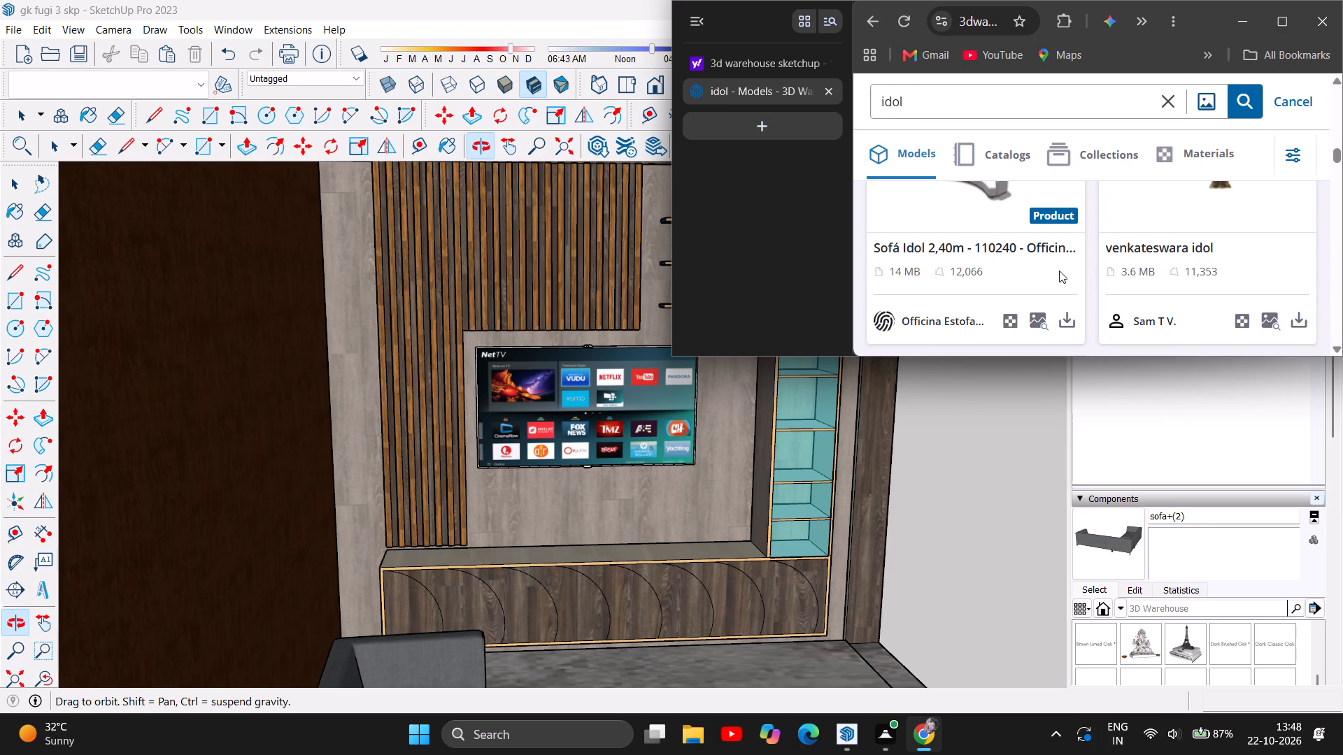
scroll(1059, 271, "up", 2)
scroll(1061, 268, "down", 4)
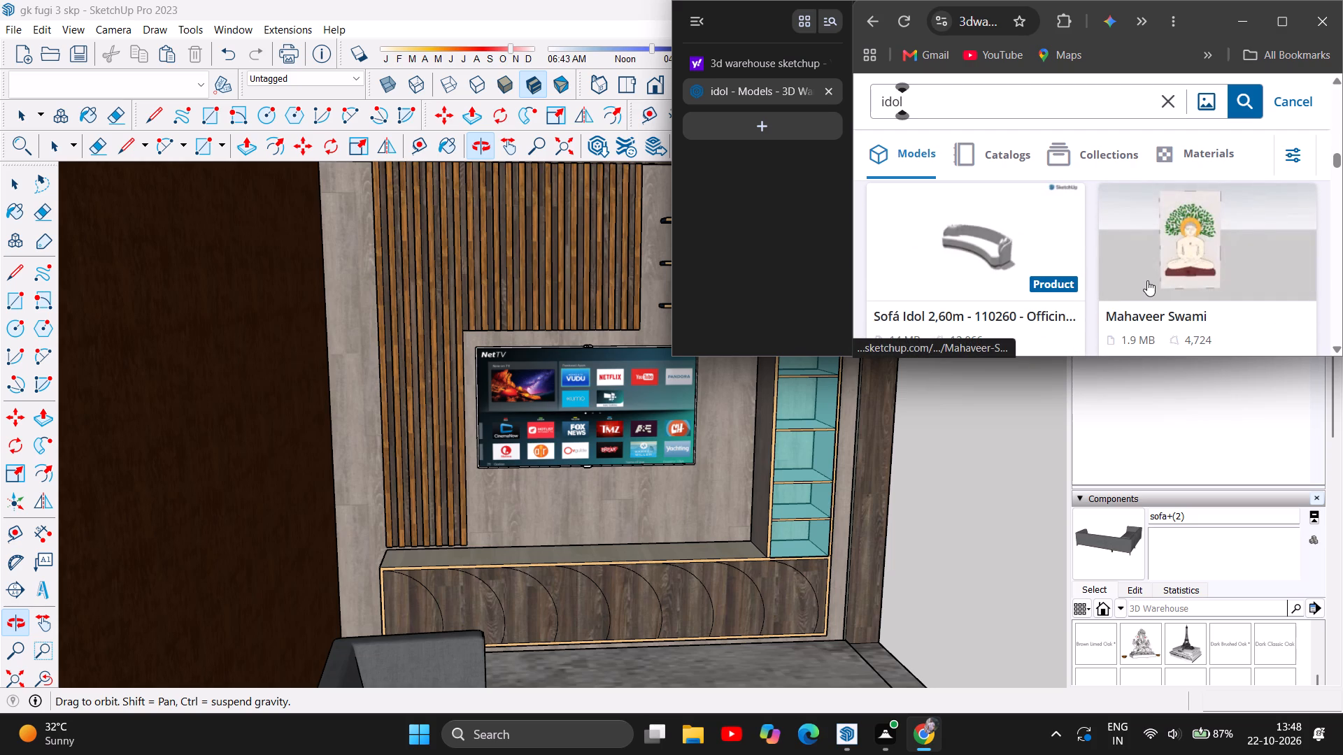
scroll(1159, 235, "down", 3)
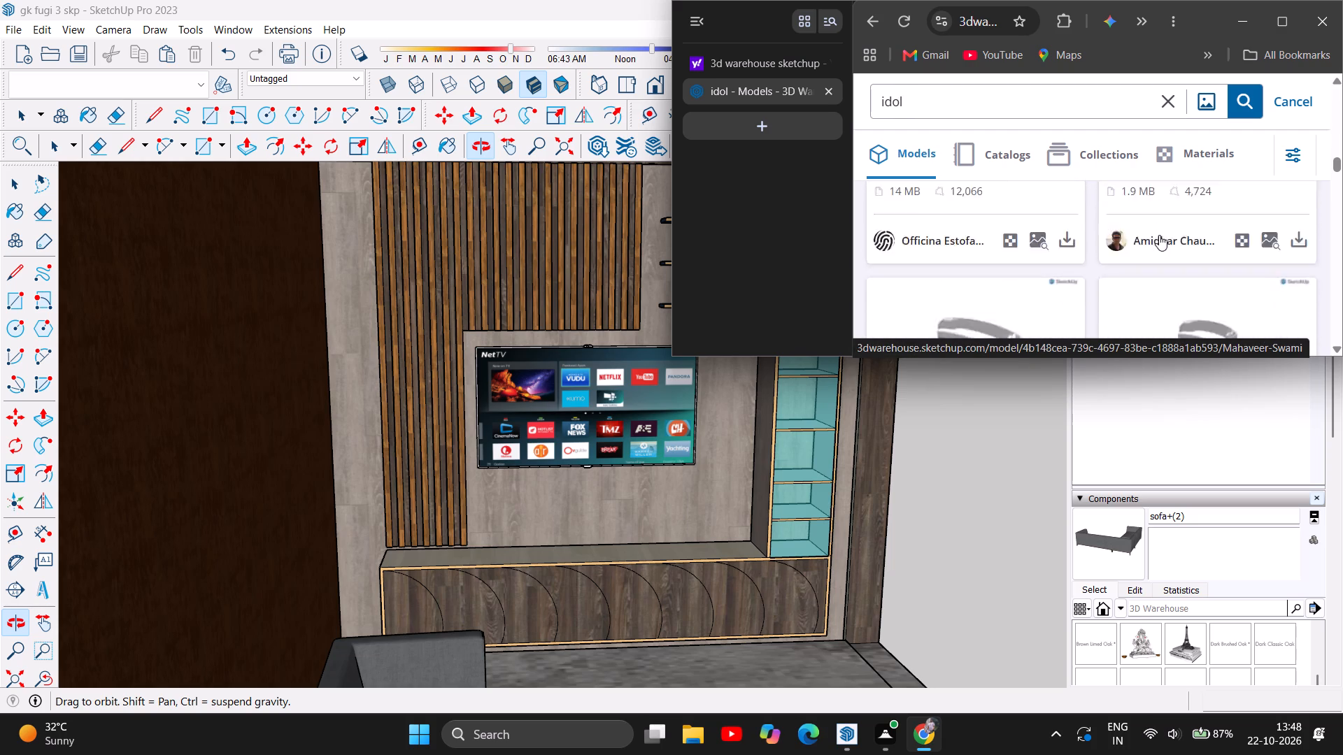
scroll(1140, 247, "down", 4)
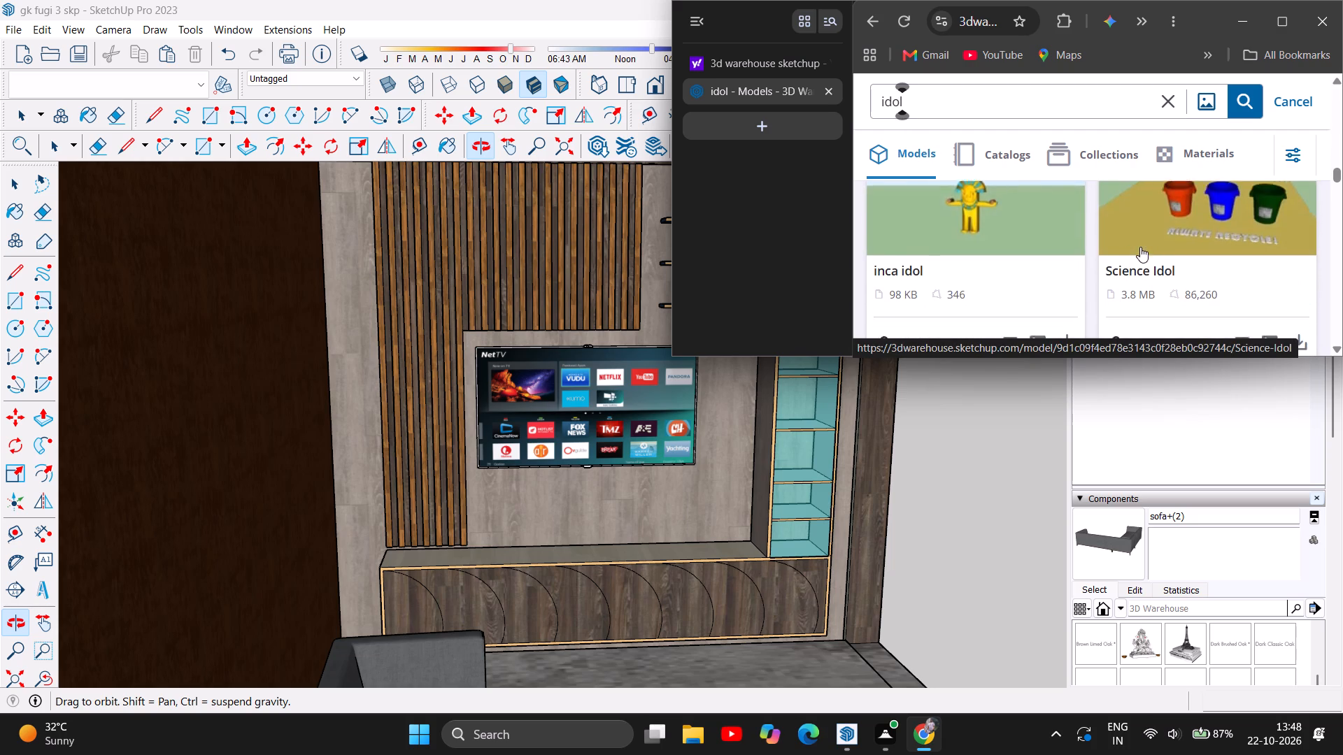
scroll(1140, 247, "down", 4)
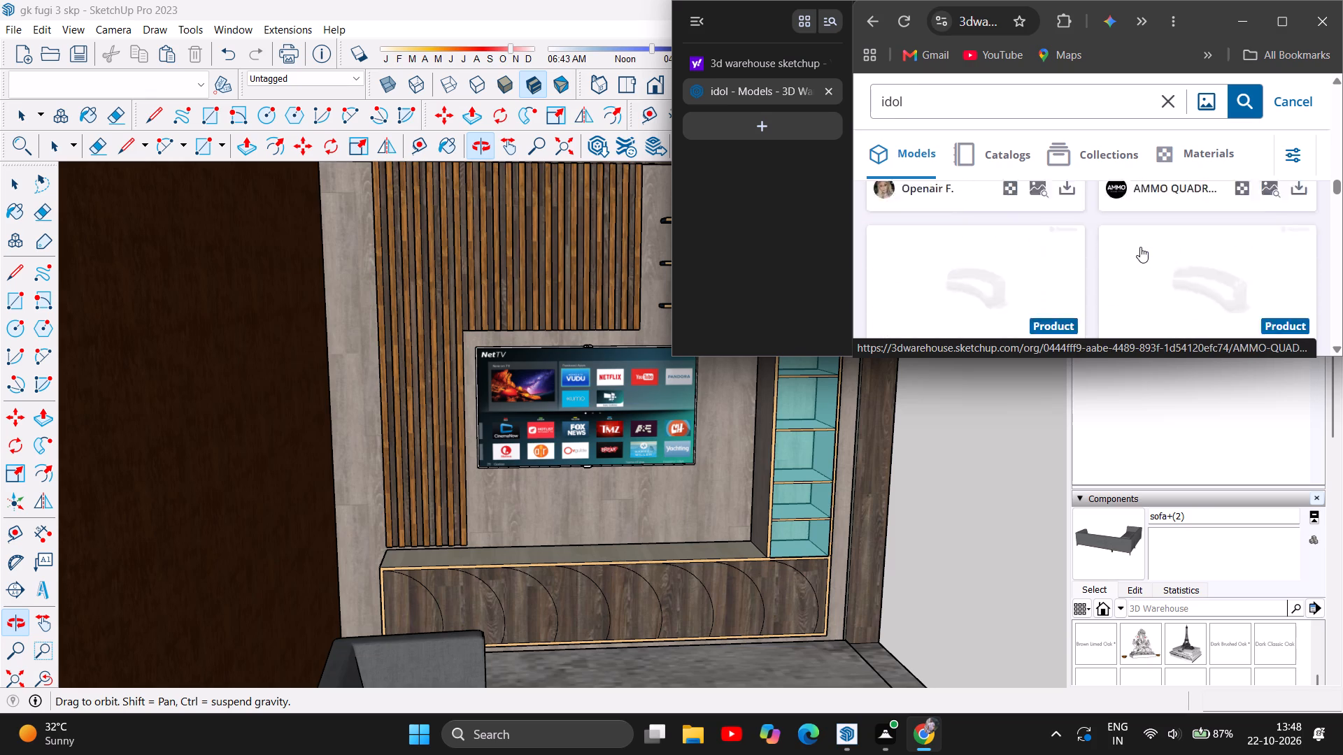
scroll(1140, 247, "down", 5)
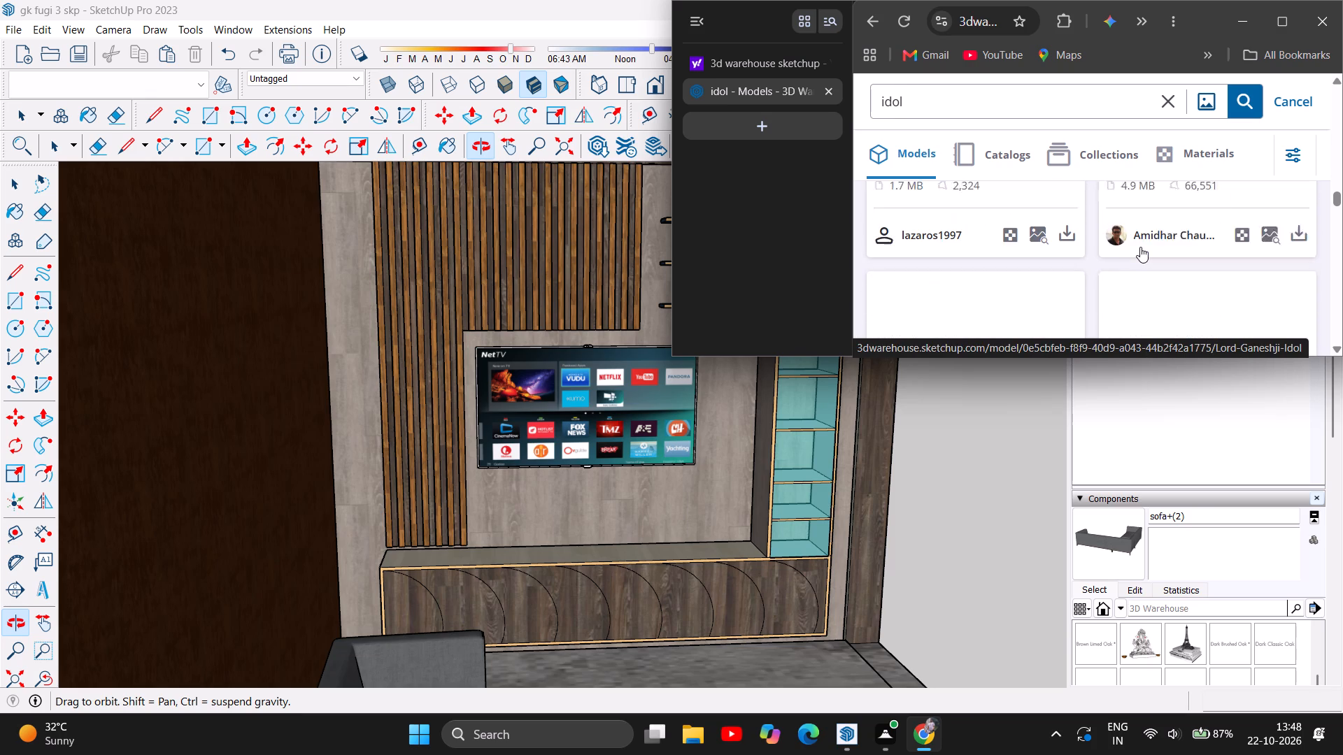
scroll(1140, 247, "down", 4)
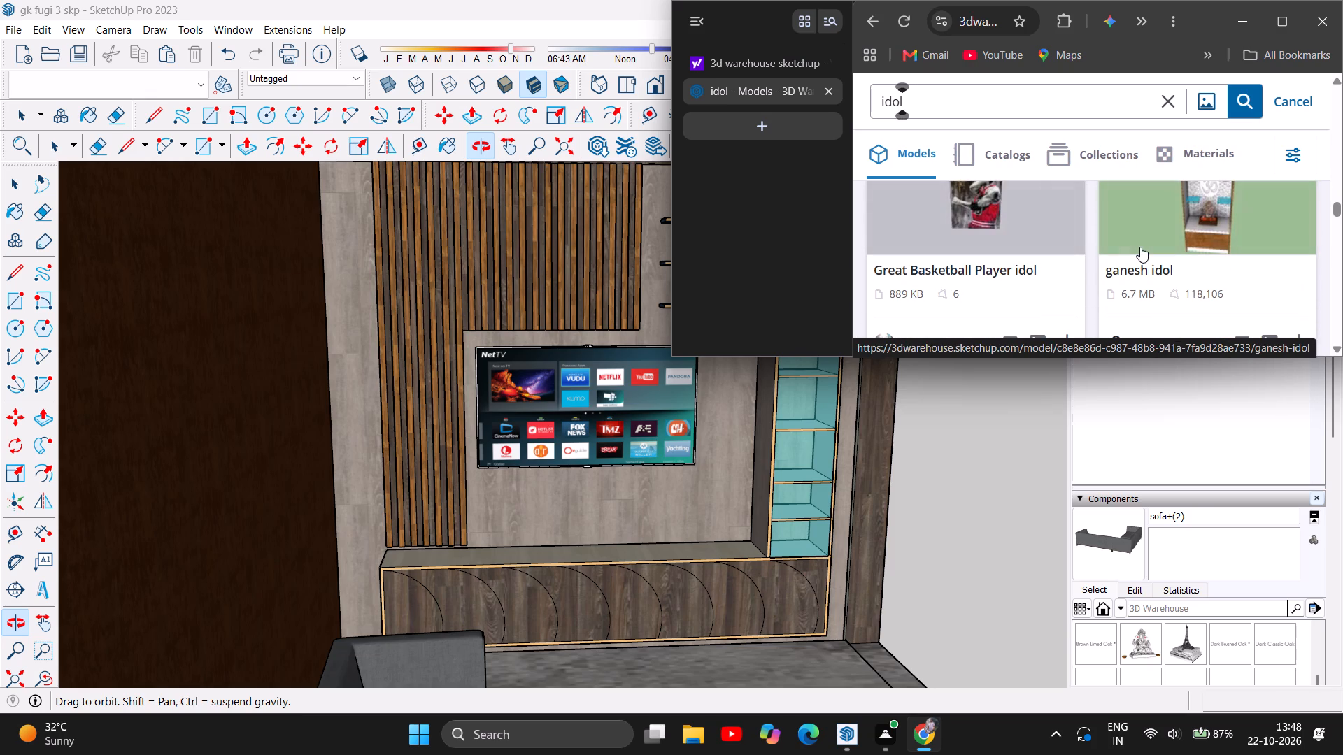
scroll(1140, 247, "up", 2)
scroll(1140, 247, "down", 5)
scroll(1140, 247, "up", 1)
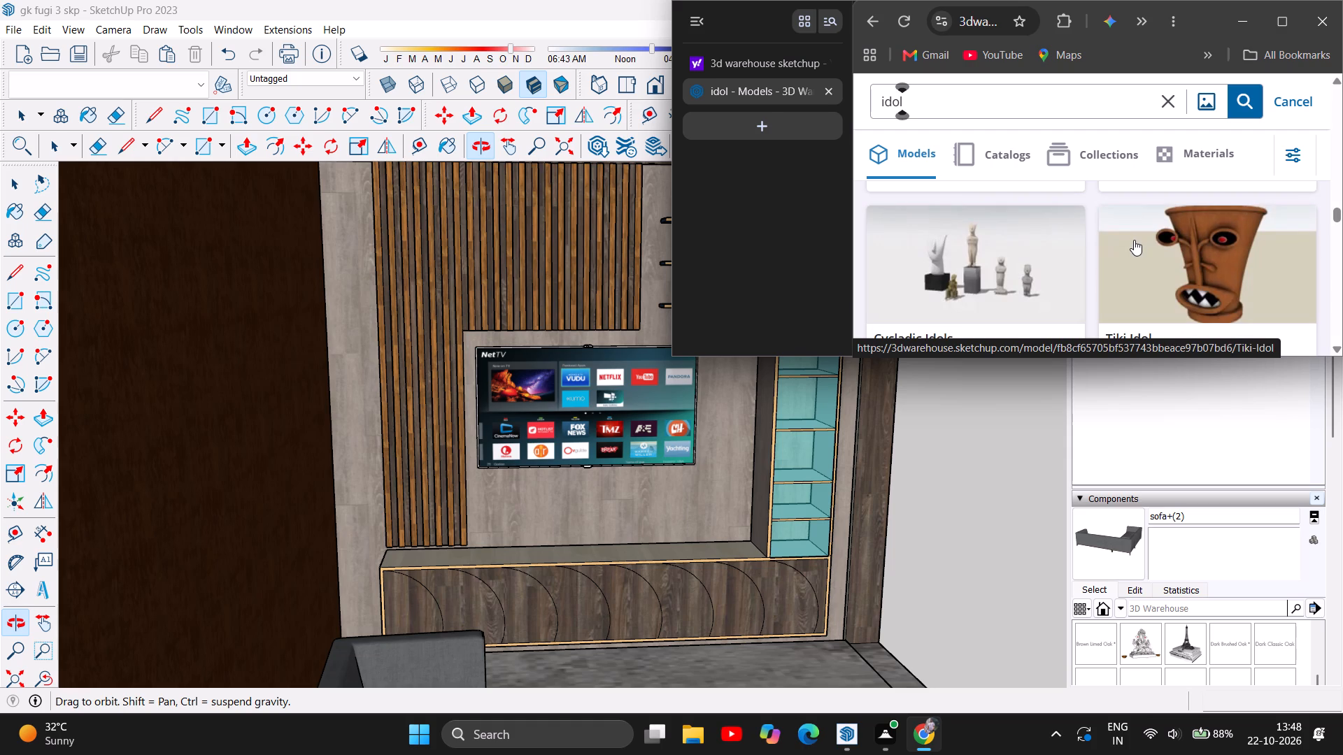
scroll(1134, 240, "down", 2)
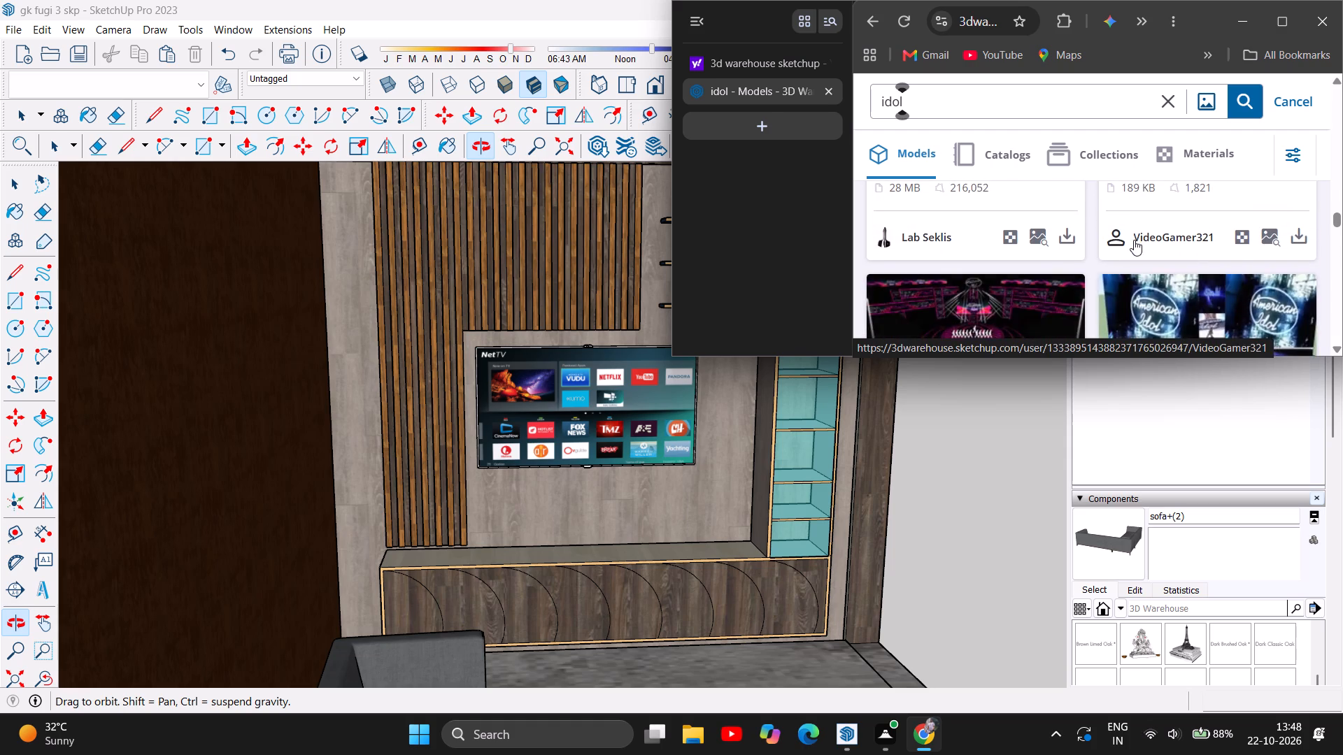
scroll(1134, 240, "down", 4)
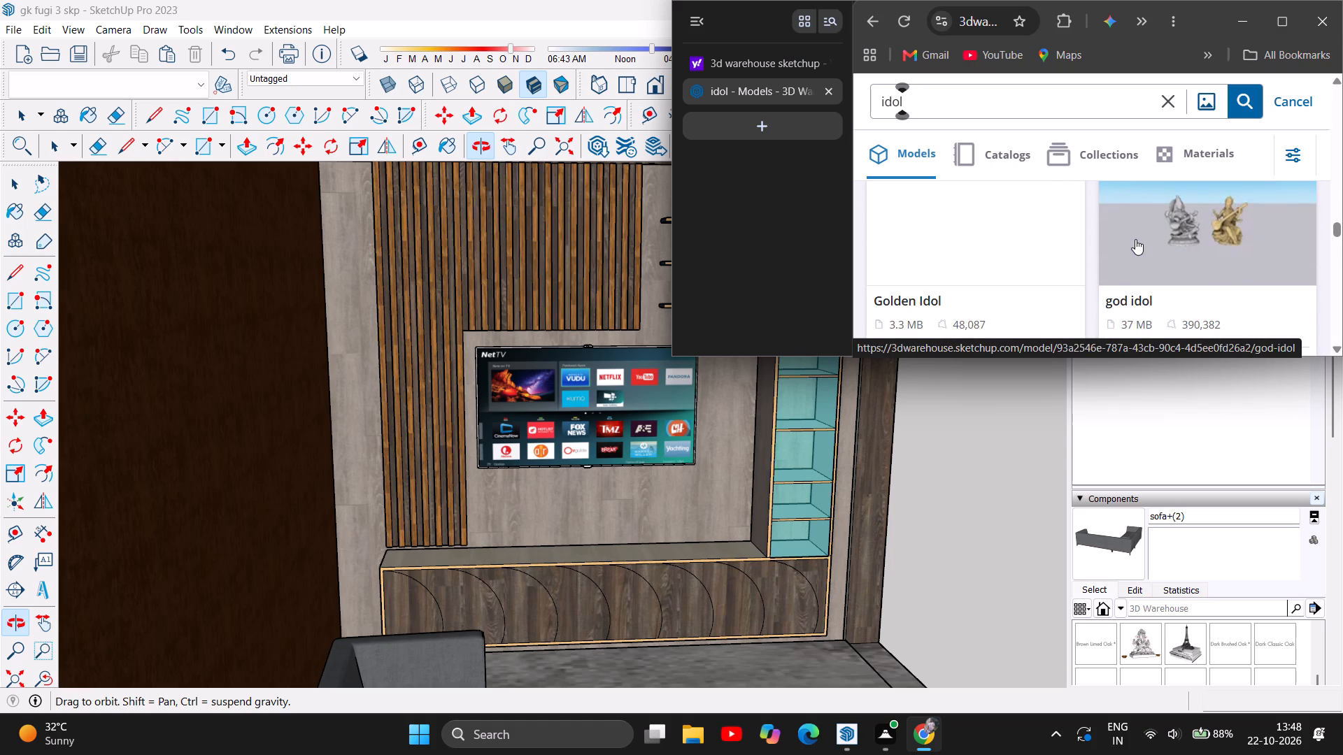
scroll(1135, 239, "down", 2)
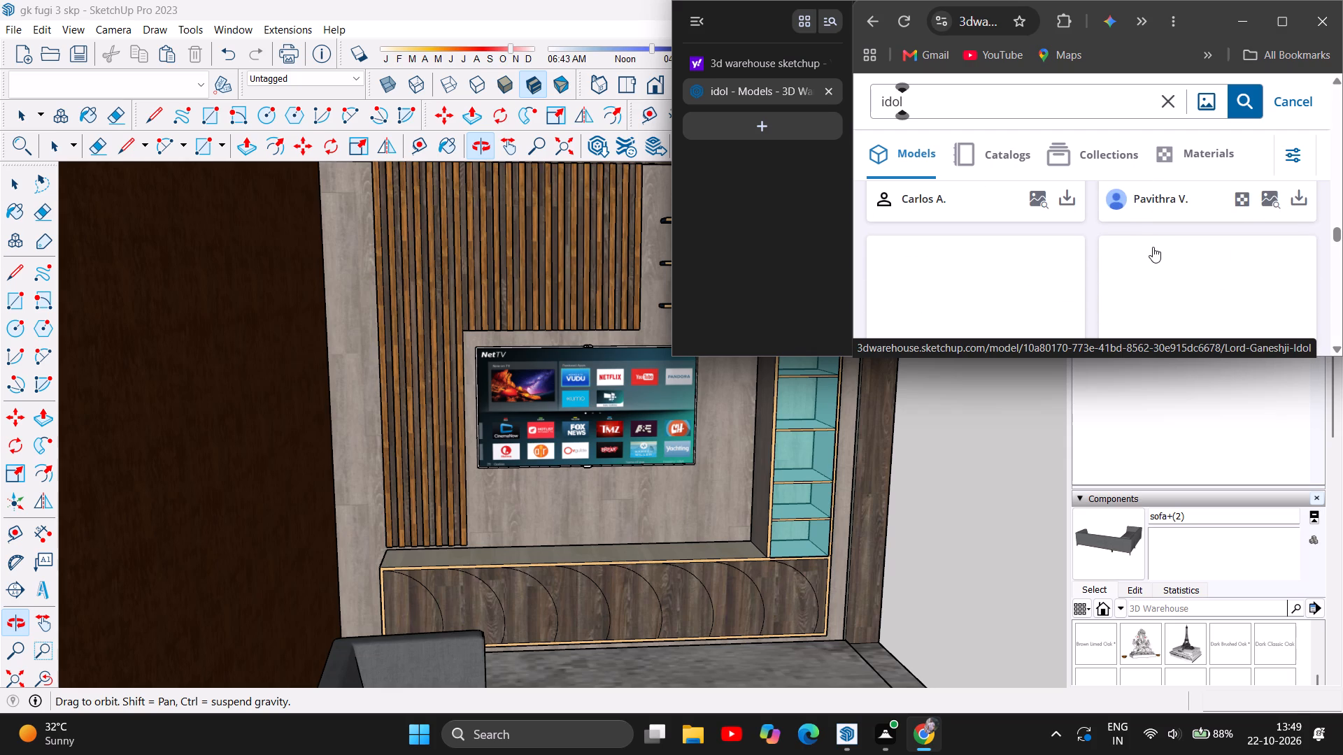
scroll(1150, 247, "down", 1)
scroll(1093, 263, "up", 1)
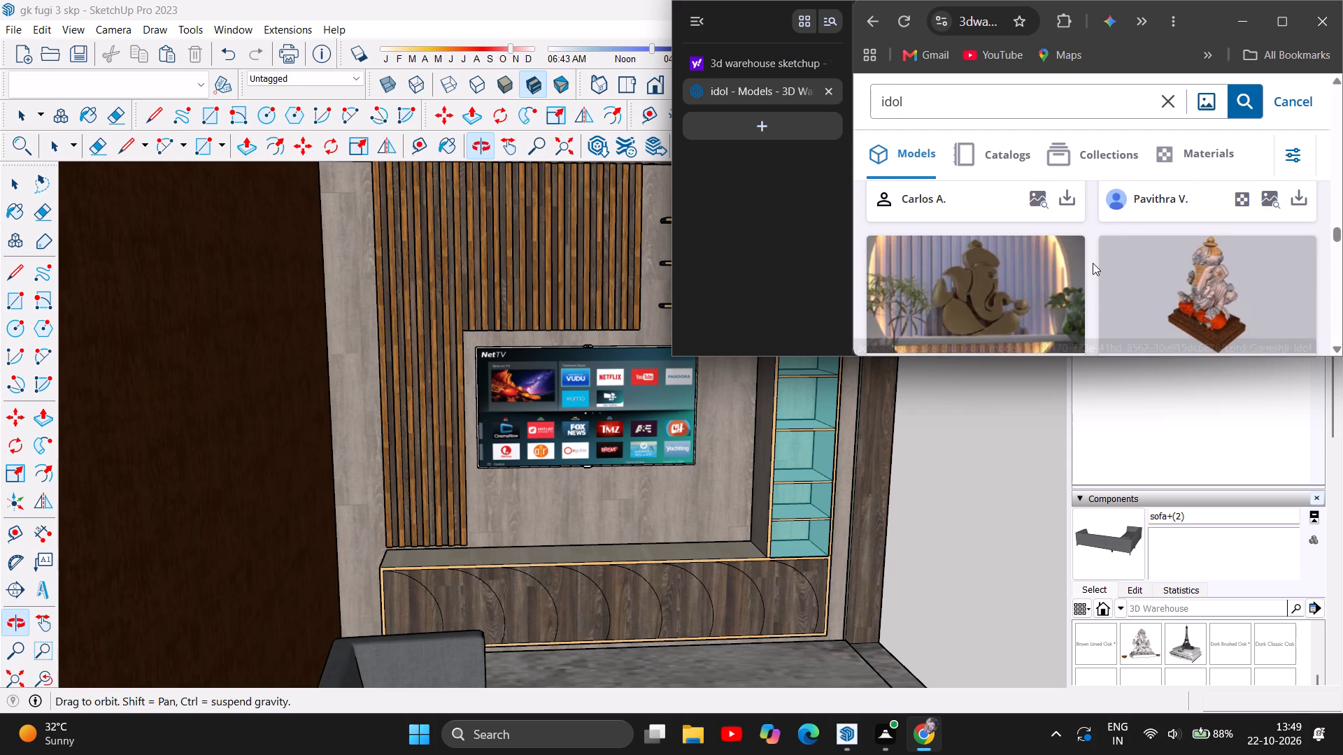
scroll(1093, 263, "down", 4)
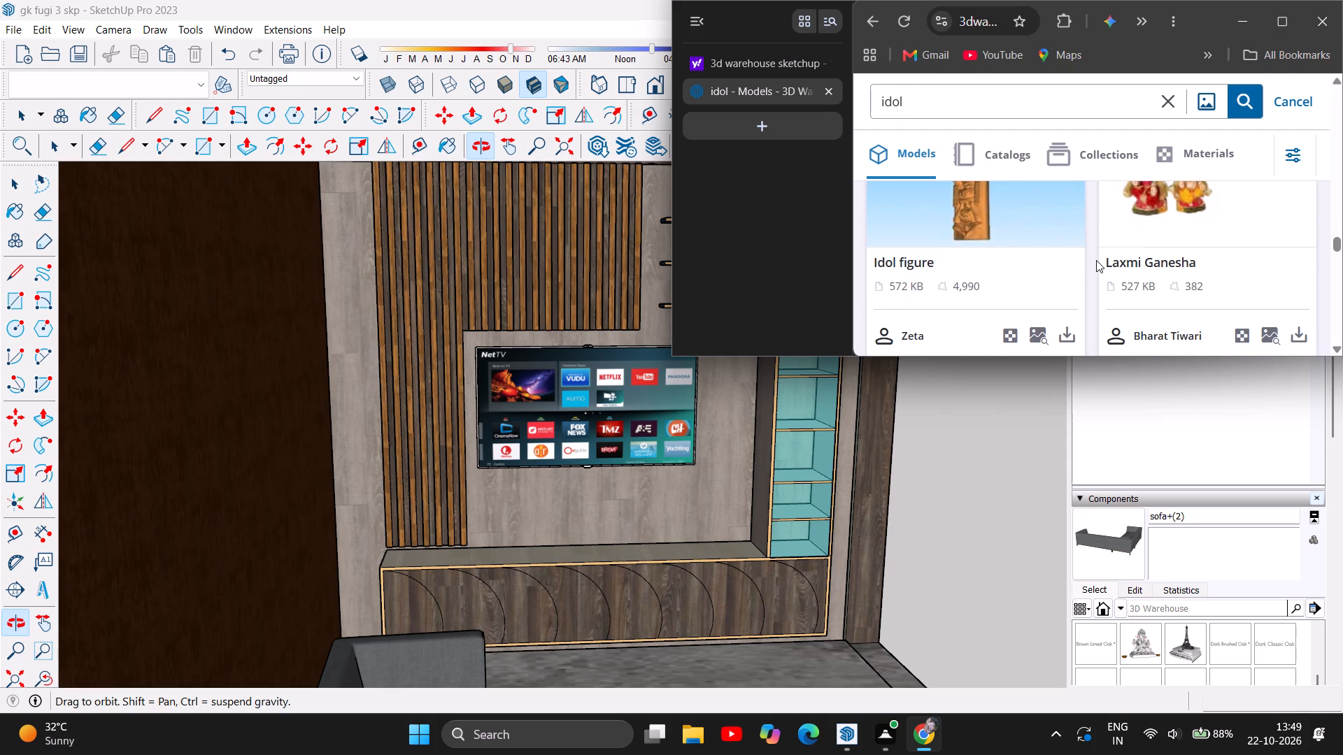
scroll(1102, 260, "up", 1)
scroll(1102, 260, "down", 4)
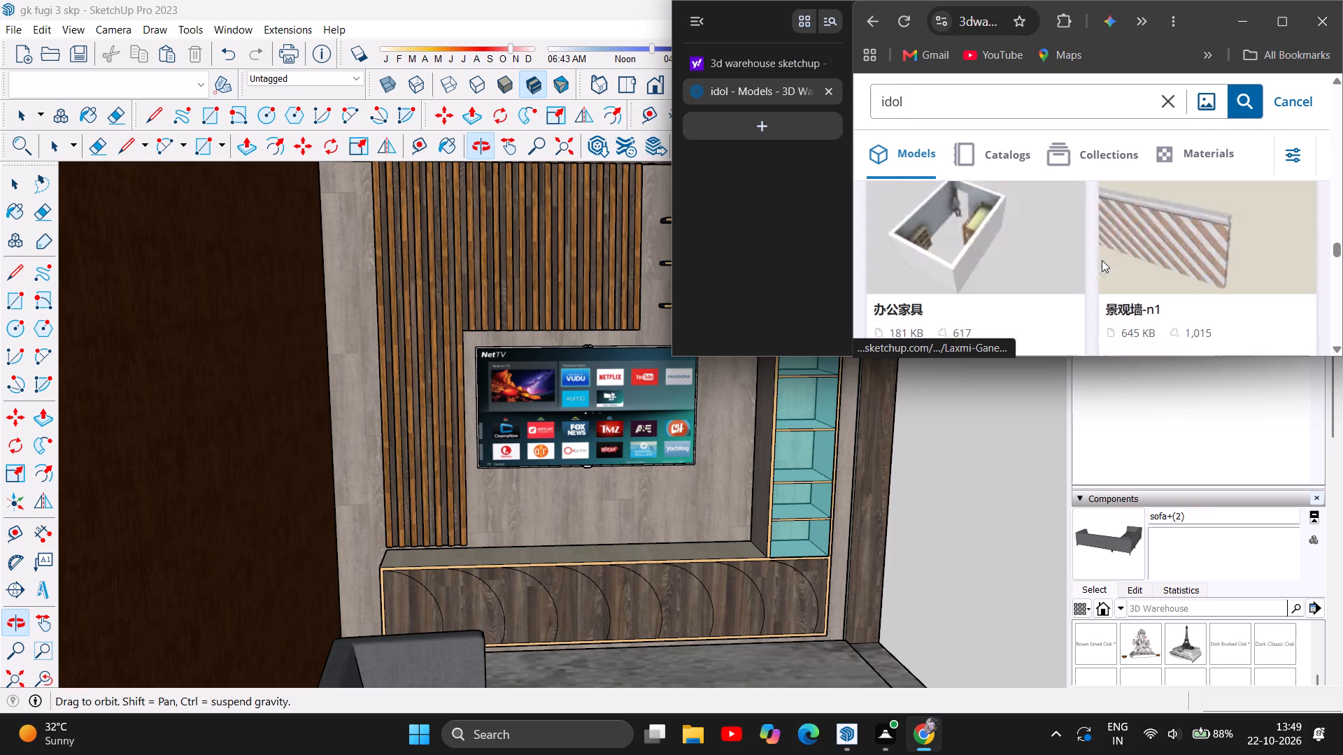
scroll(1102, 260, "up", 2)
scroll(1102, 260, "down", 4)
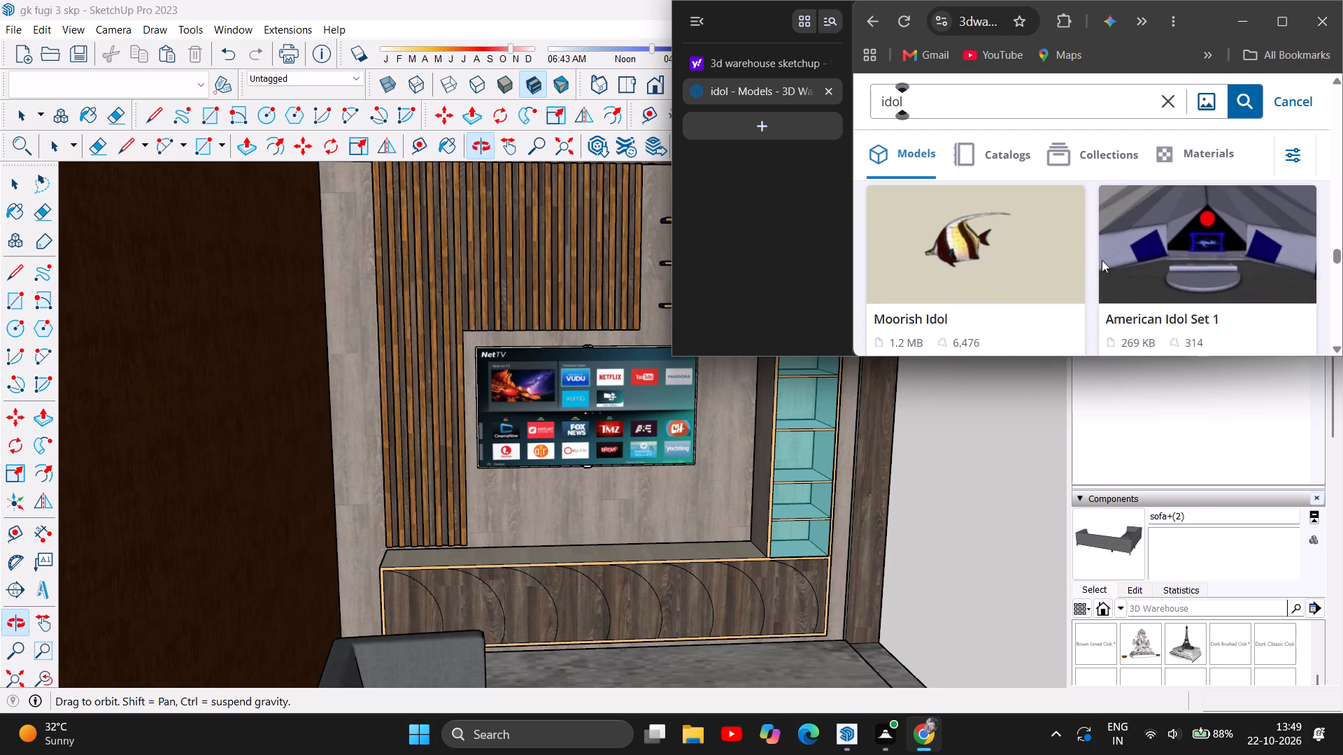
scroll(1102, 260, "down", 4)
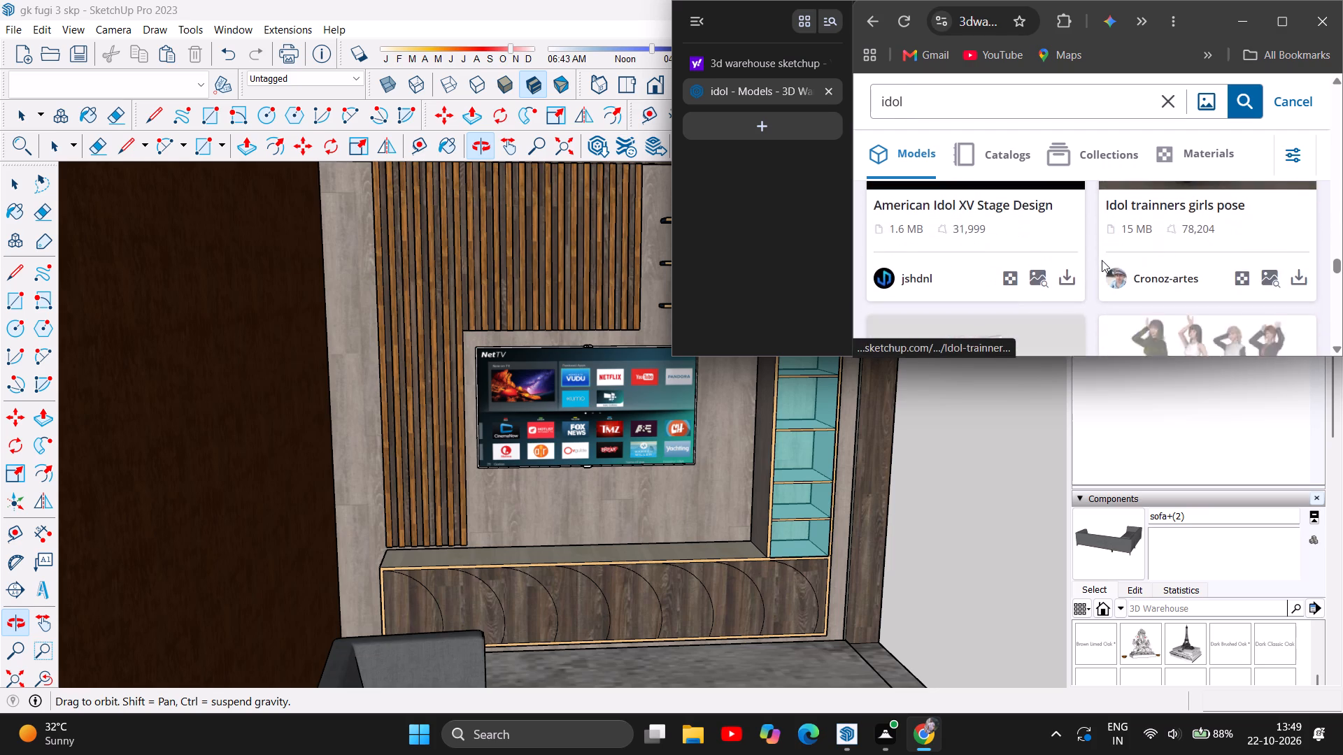
scroll(1102, 260, "up", 1)
scroll(1102, 260, "down", 3)
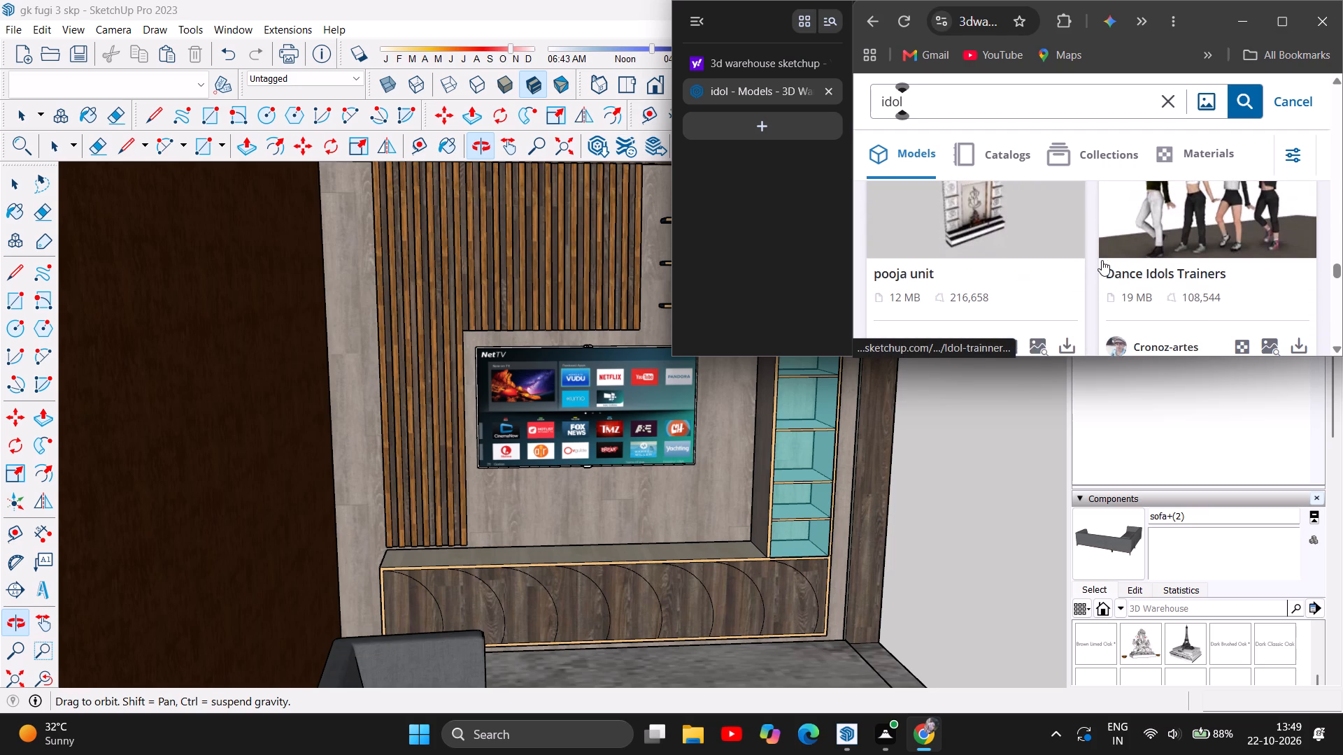
scroll(1102, 260, "down", 2)
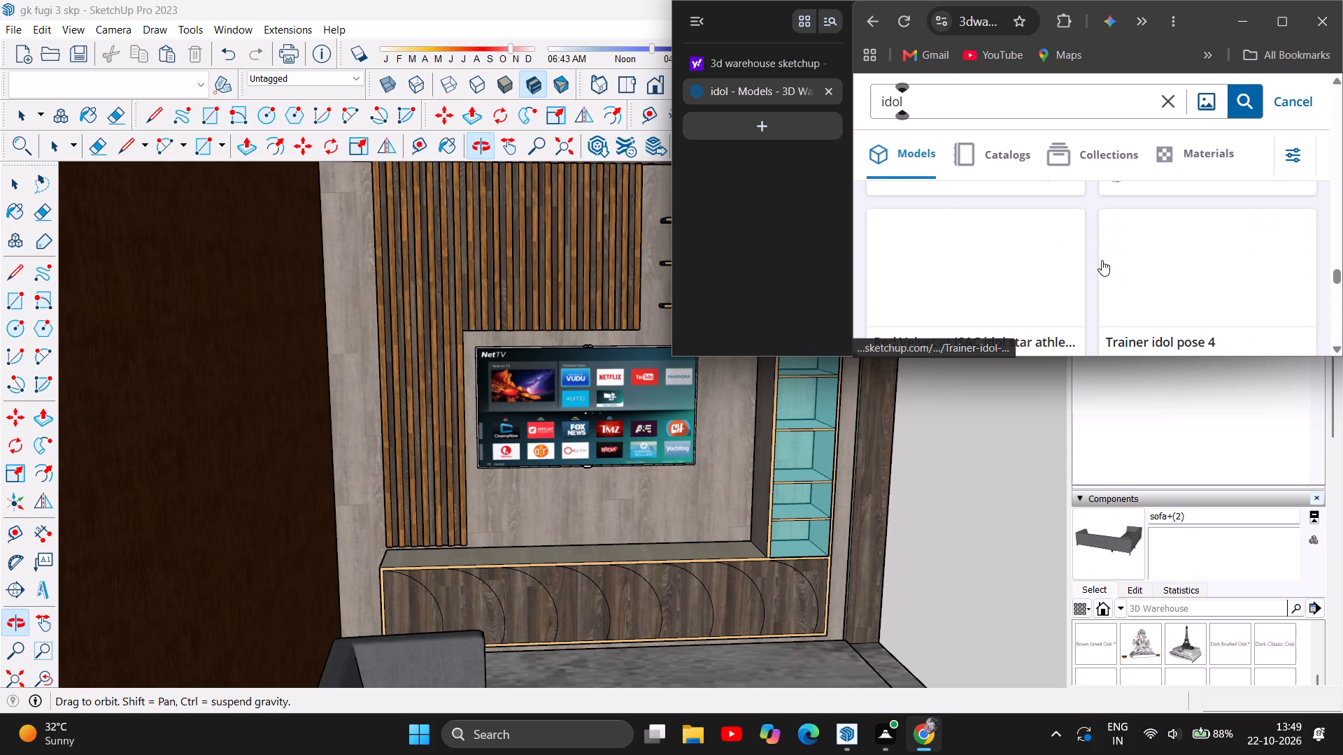
scroll(1102, 260, "down", 3)
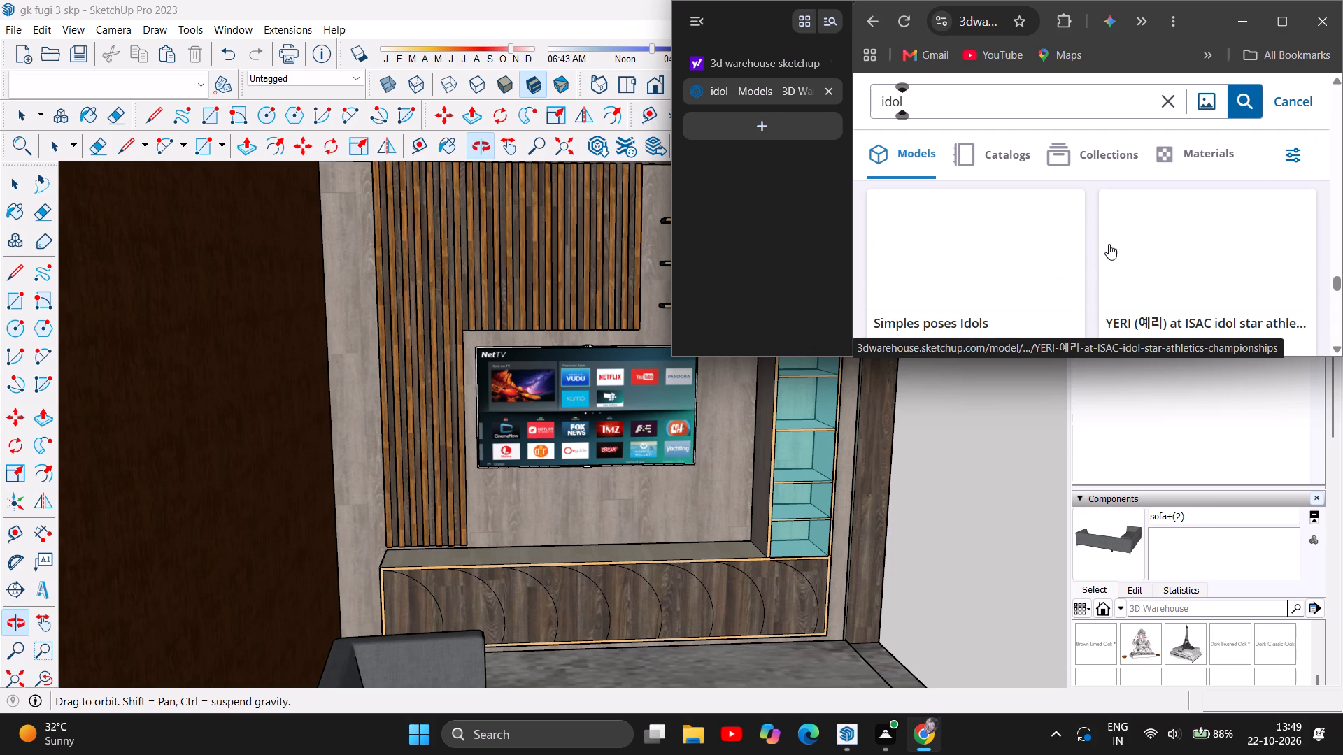
scroll(980, 301, "down", 3)
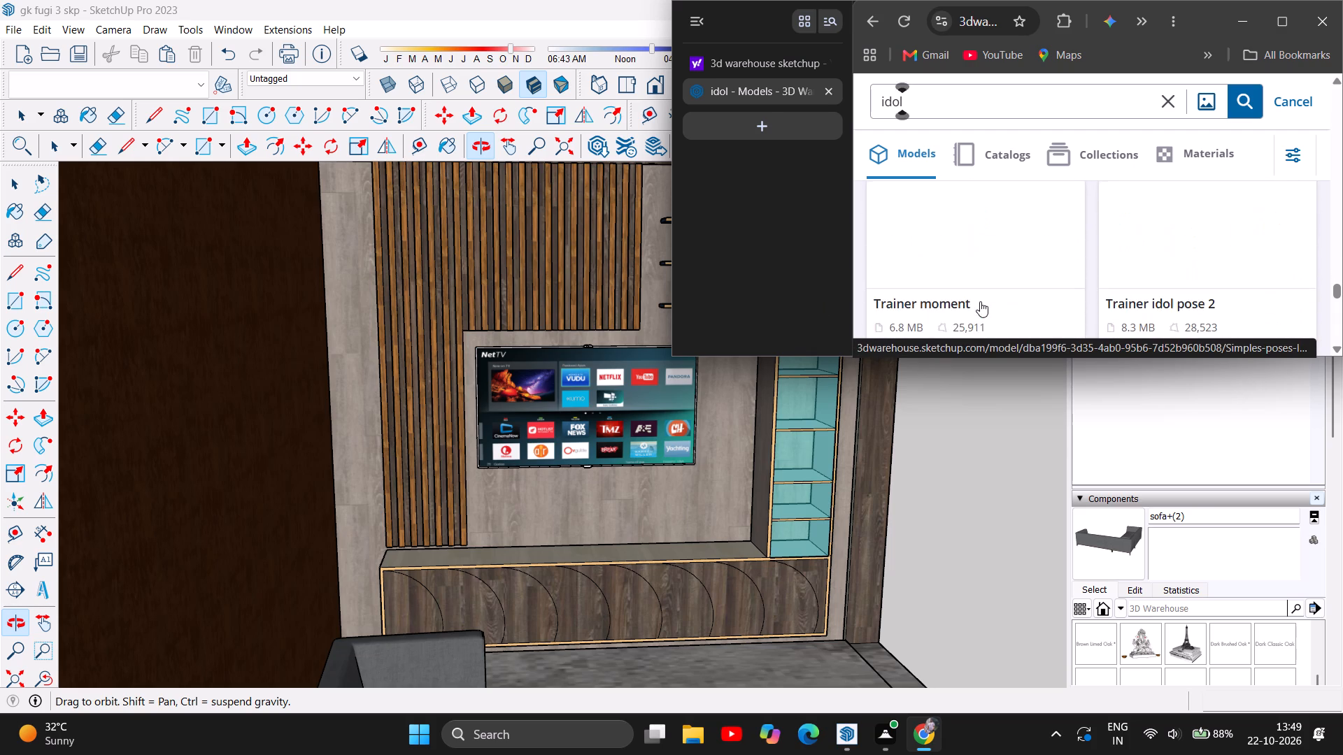
scroll(980, 301, "down", 1)
scroll(980, 301, "up", 9)
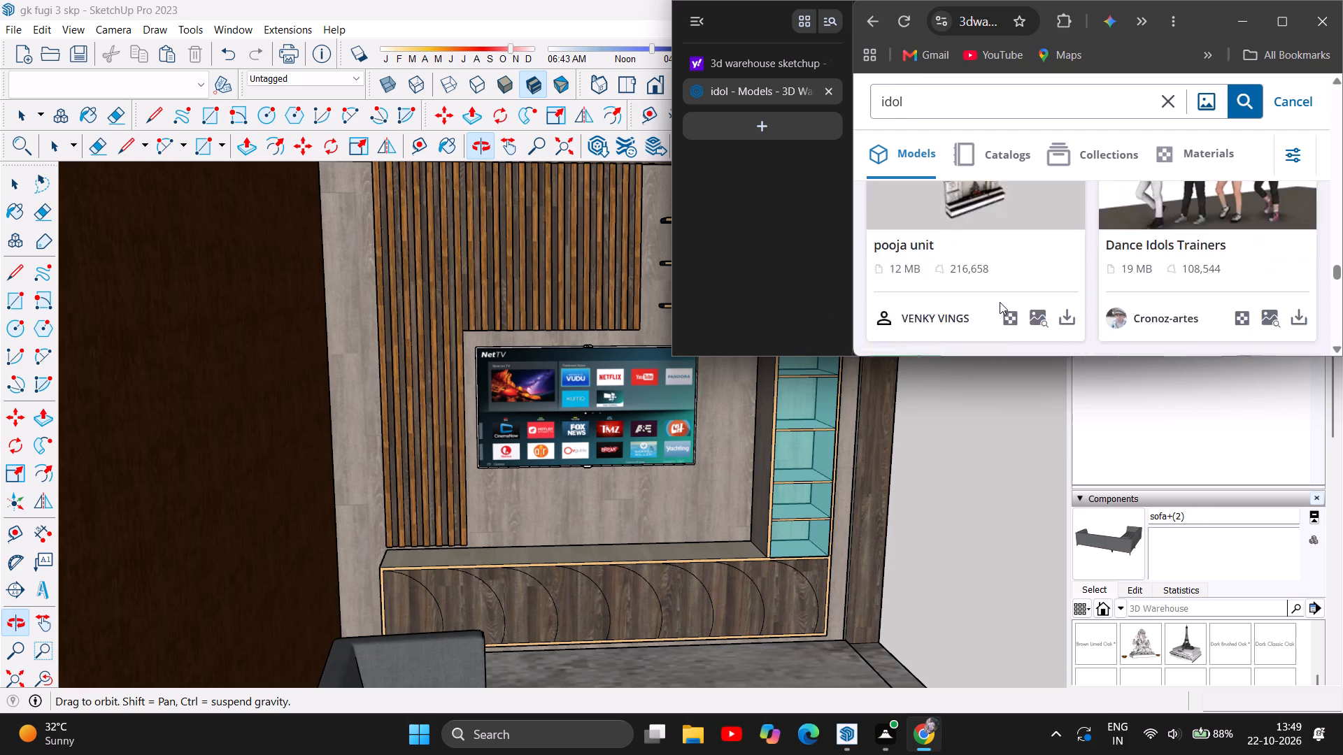
scroll(1000, 302, "up", 1)
Switch the idol search to collections and look through the results for one with a suitable deity figure.
left_click(1079, 150)
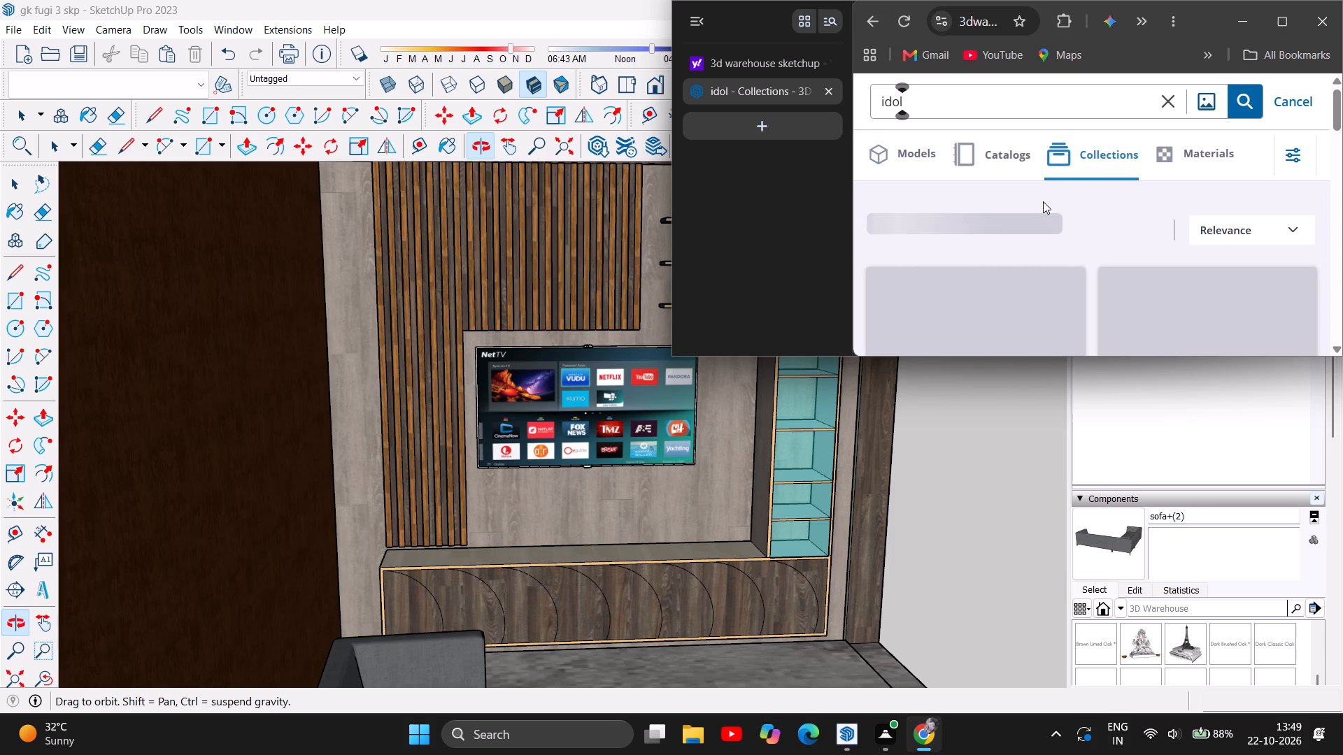
scroll(1070, 275, "down", 1)
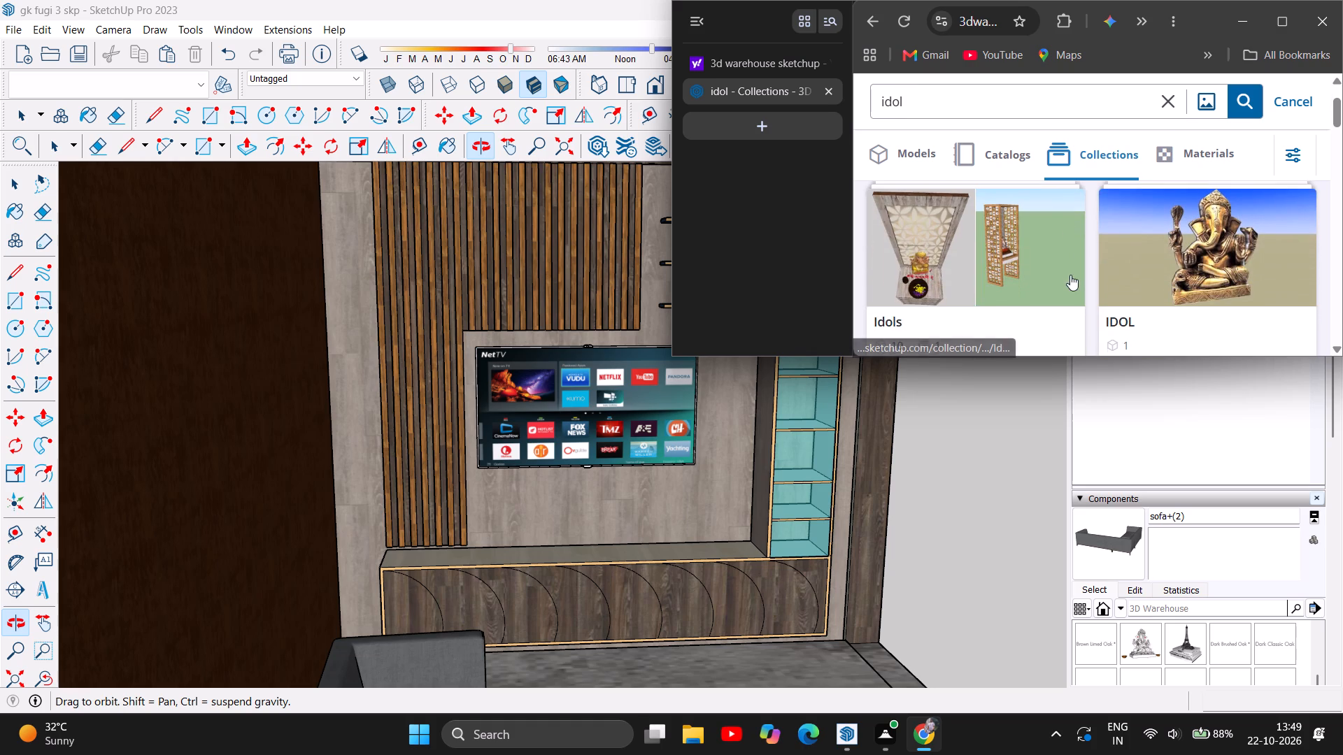
scroll(1146, 261, "down", 3)
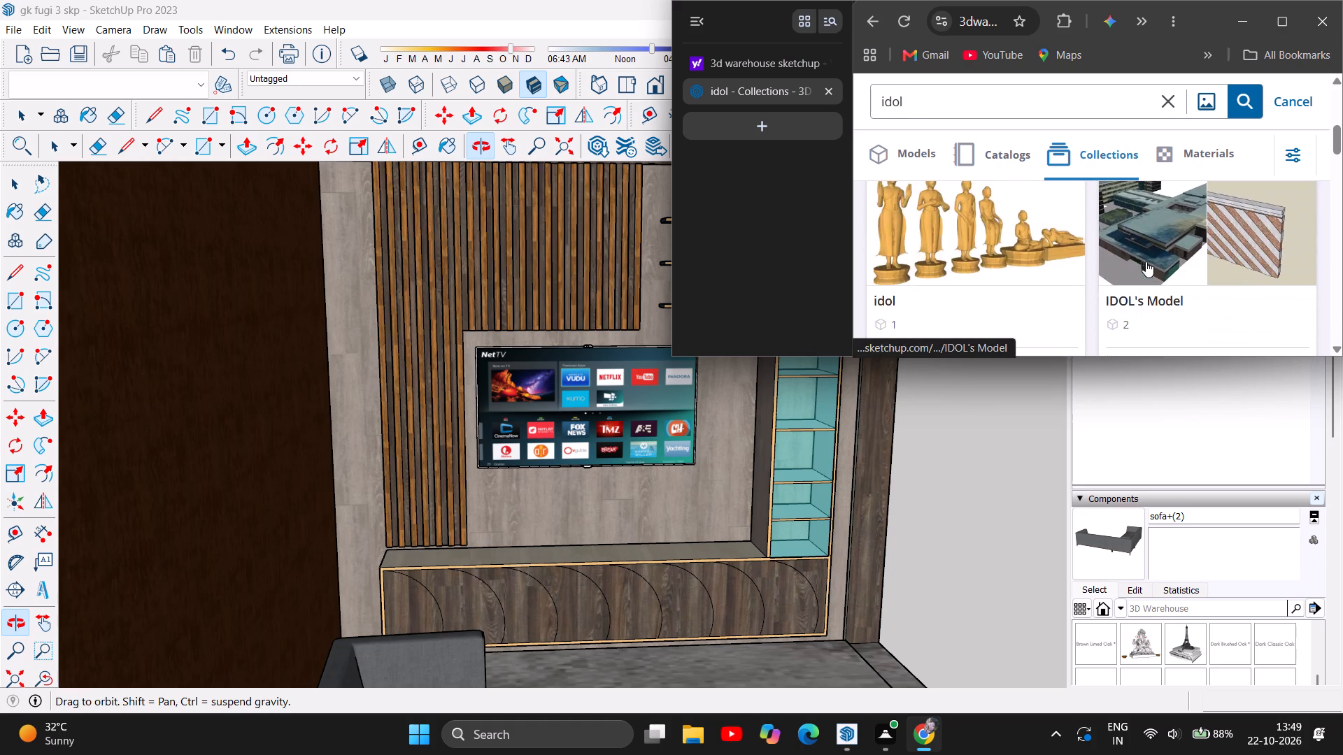
scroll(1146, 261, "down", 1)
scroll(1146, 261, "up", 2)
scroll(1146, 261, "down", 3)
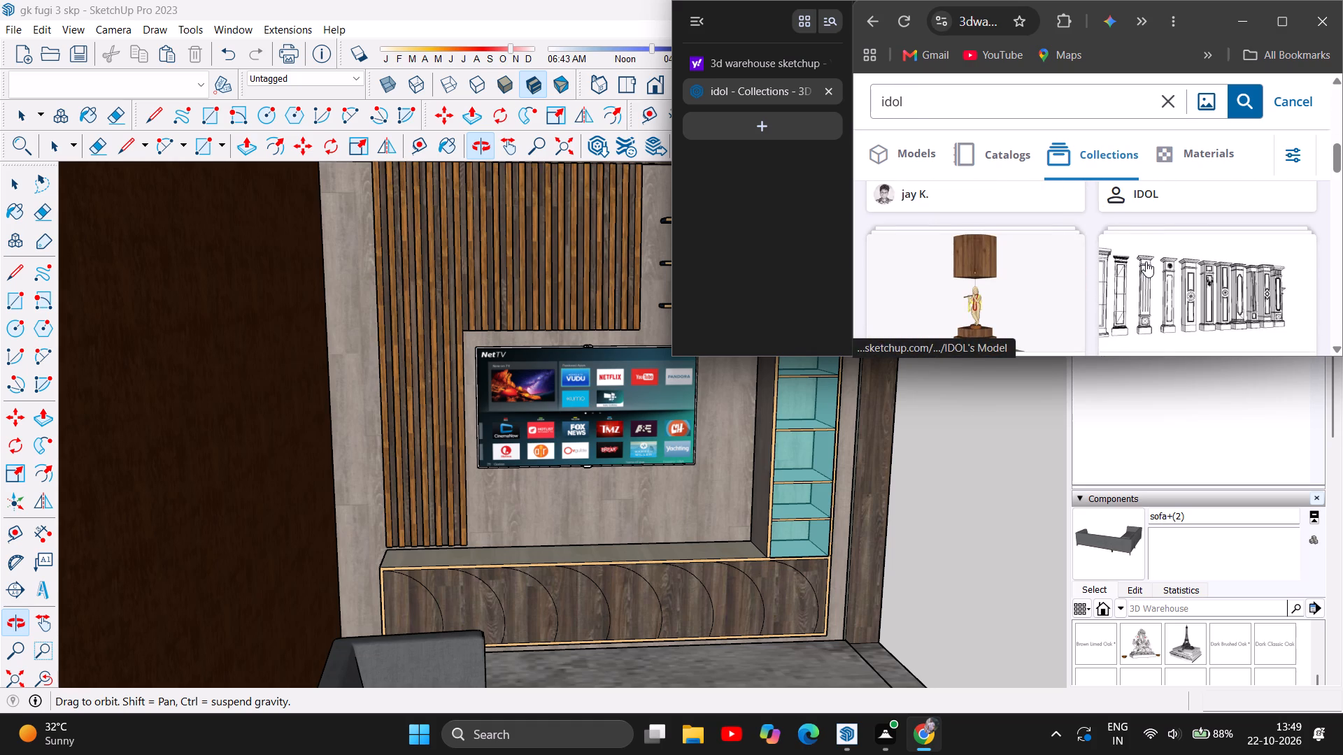
scroll(1146, 261, "down", 1)
scroll(1146, 261, "up", 1)
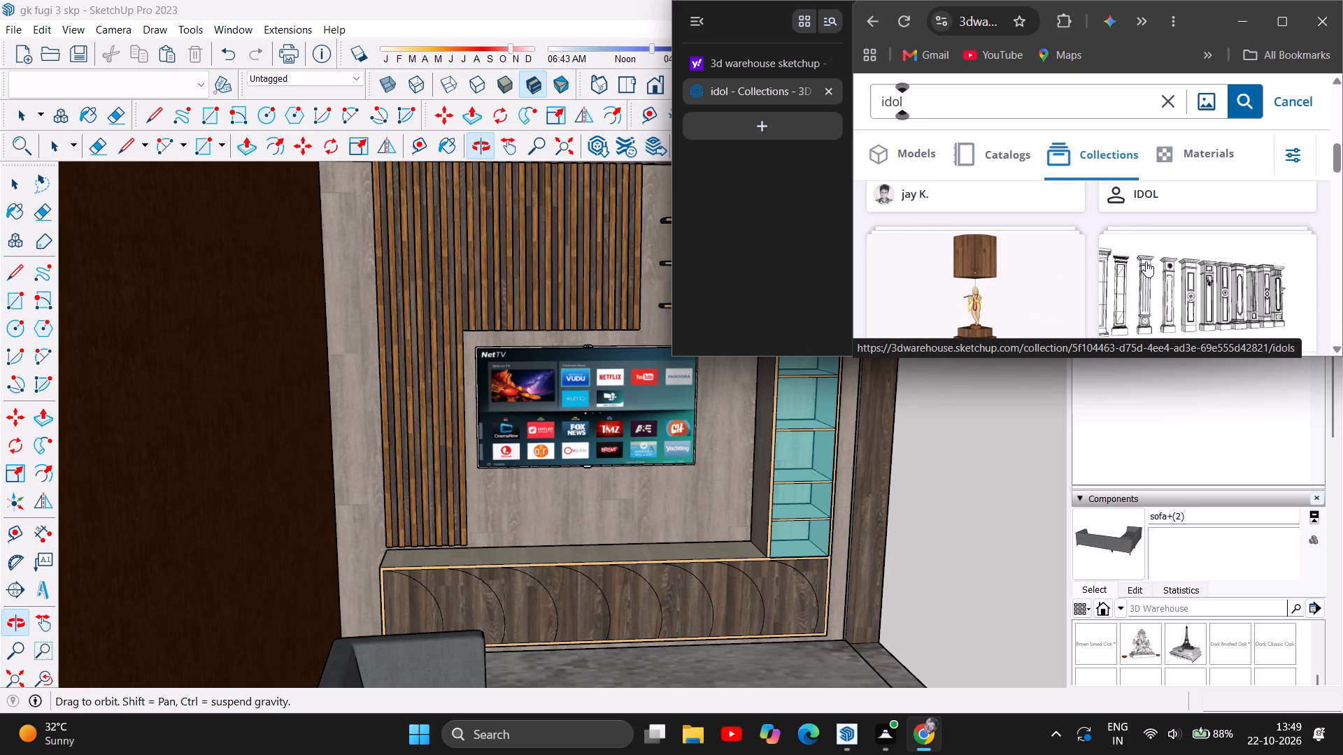
scroll(1146, 260, "down", 3)
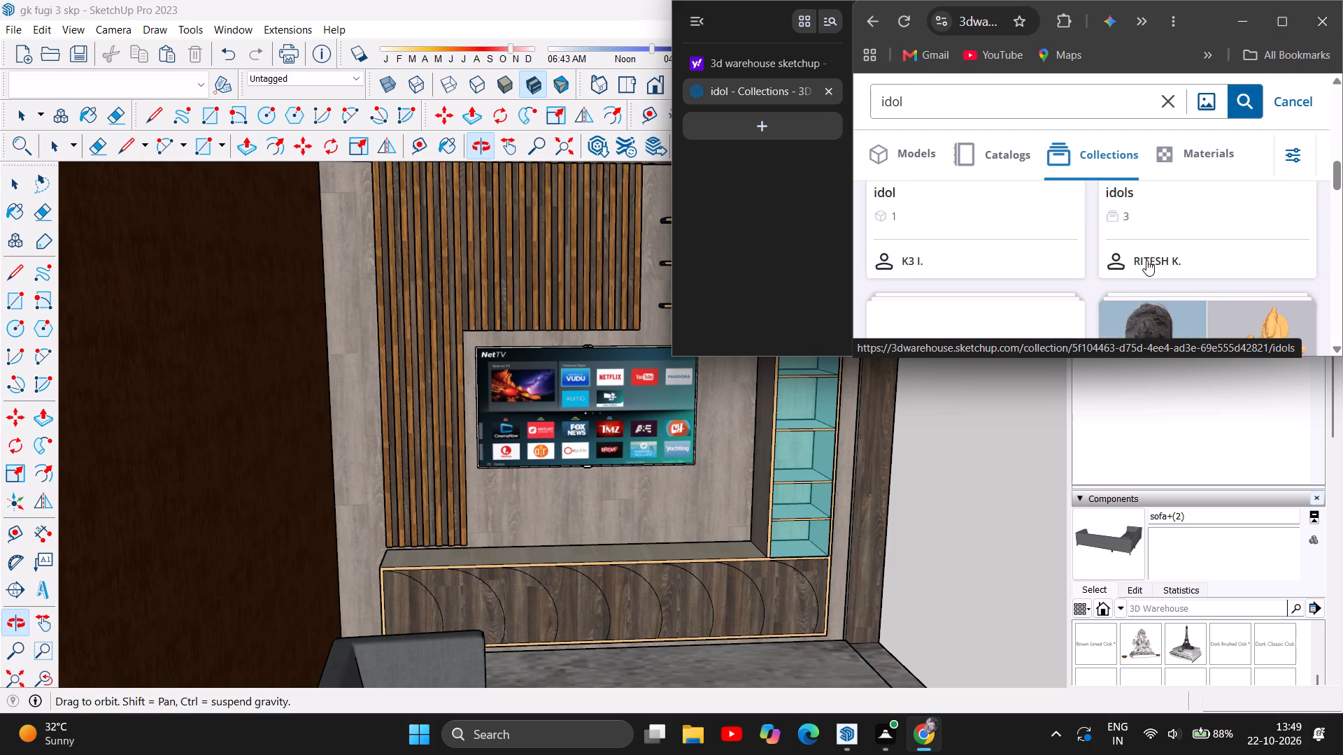
scroll(1146, 260, "down", 1)
scroll(1146, 260, "up", 1)
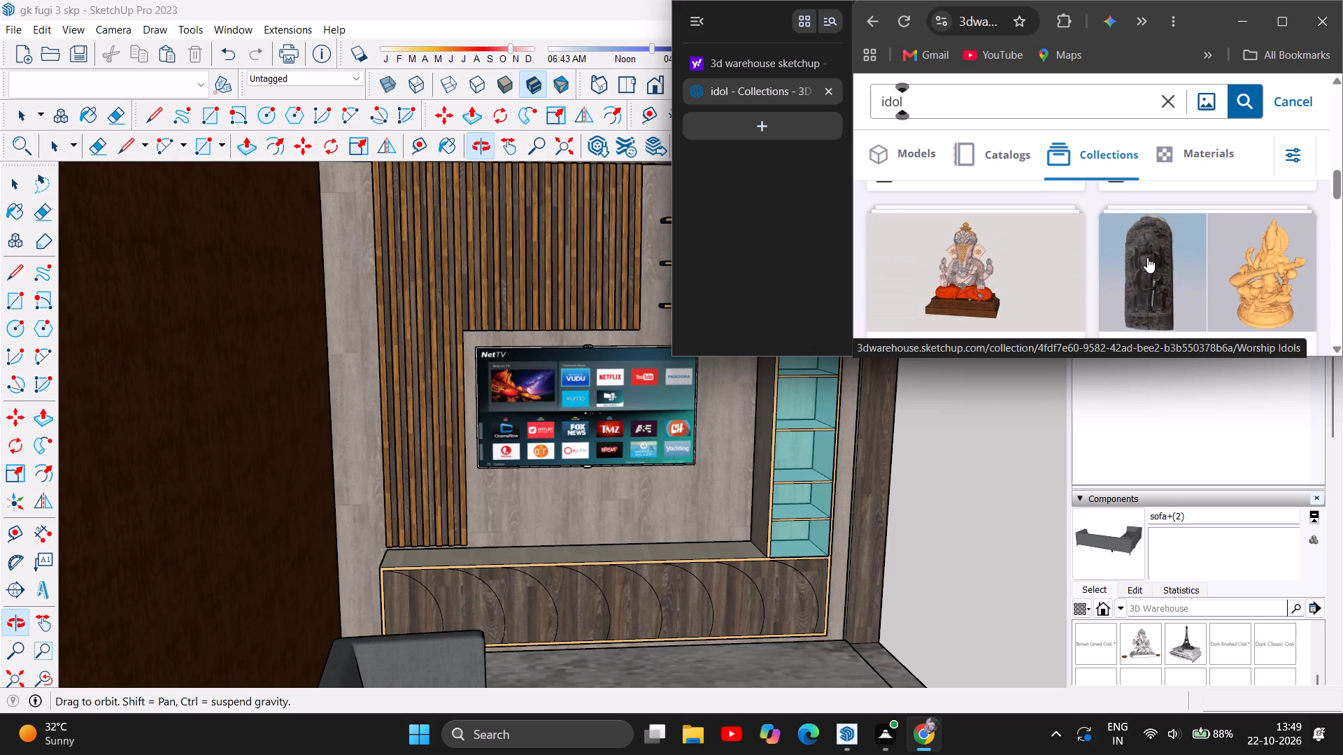
scroll(1147, 257, "down", 1)
scroll(1147, 257, "up", 1)
scroll(1147, 257, "down", 3)
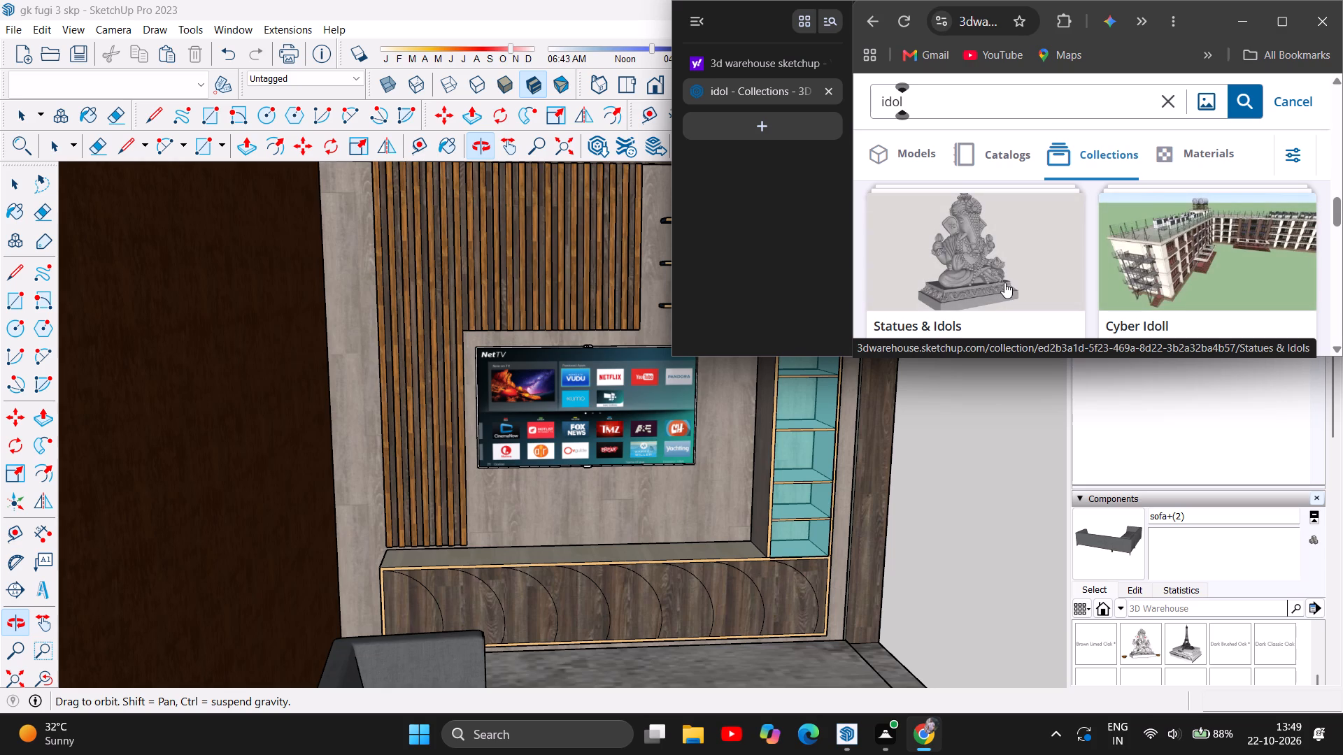
scroll(1005, 282, "down", 1)
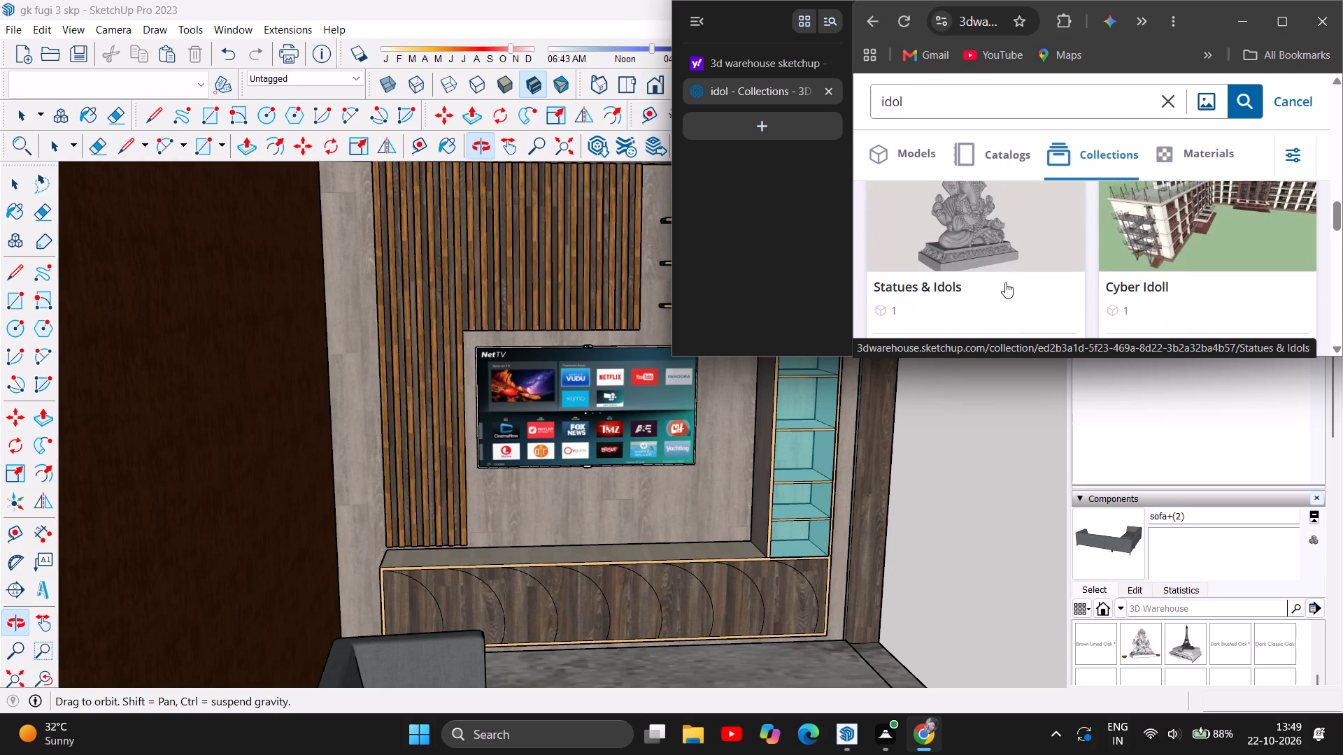
scroll(1005, 282, "down", 2)
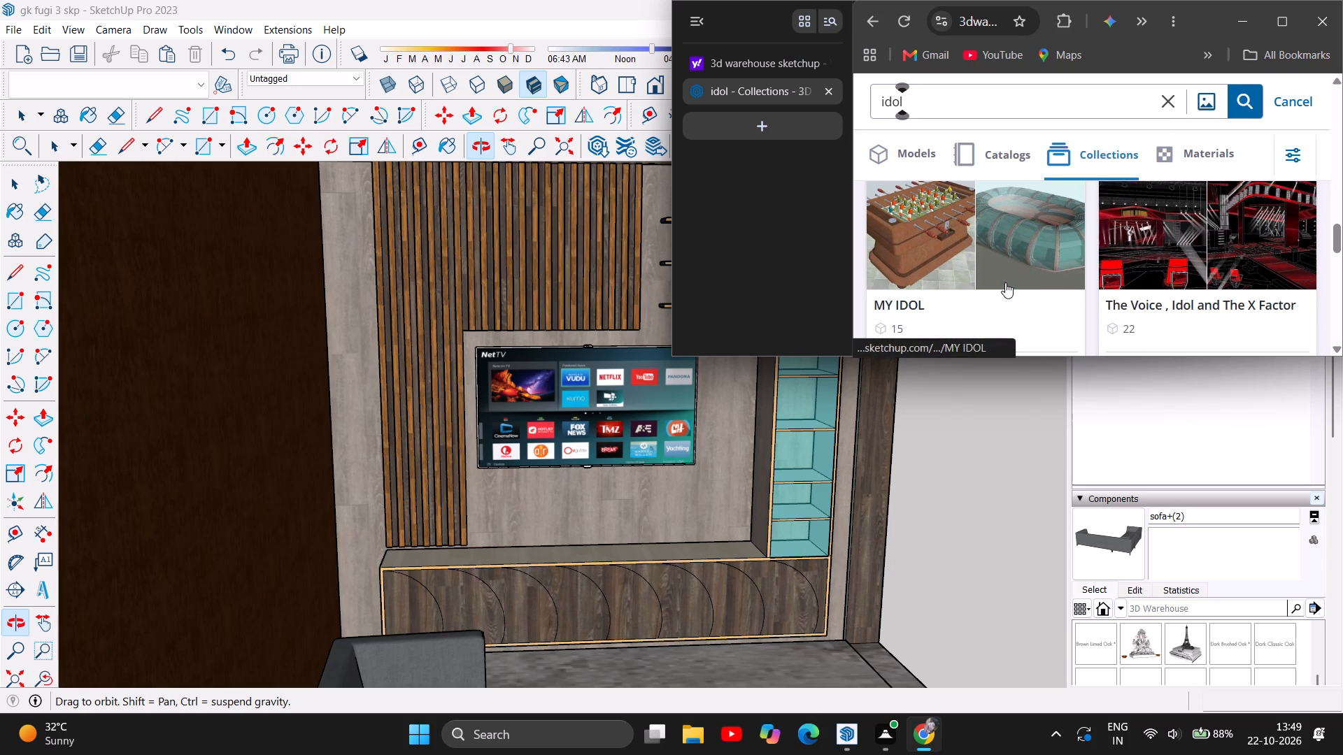
scroll(1005, 282, "down", 5)
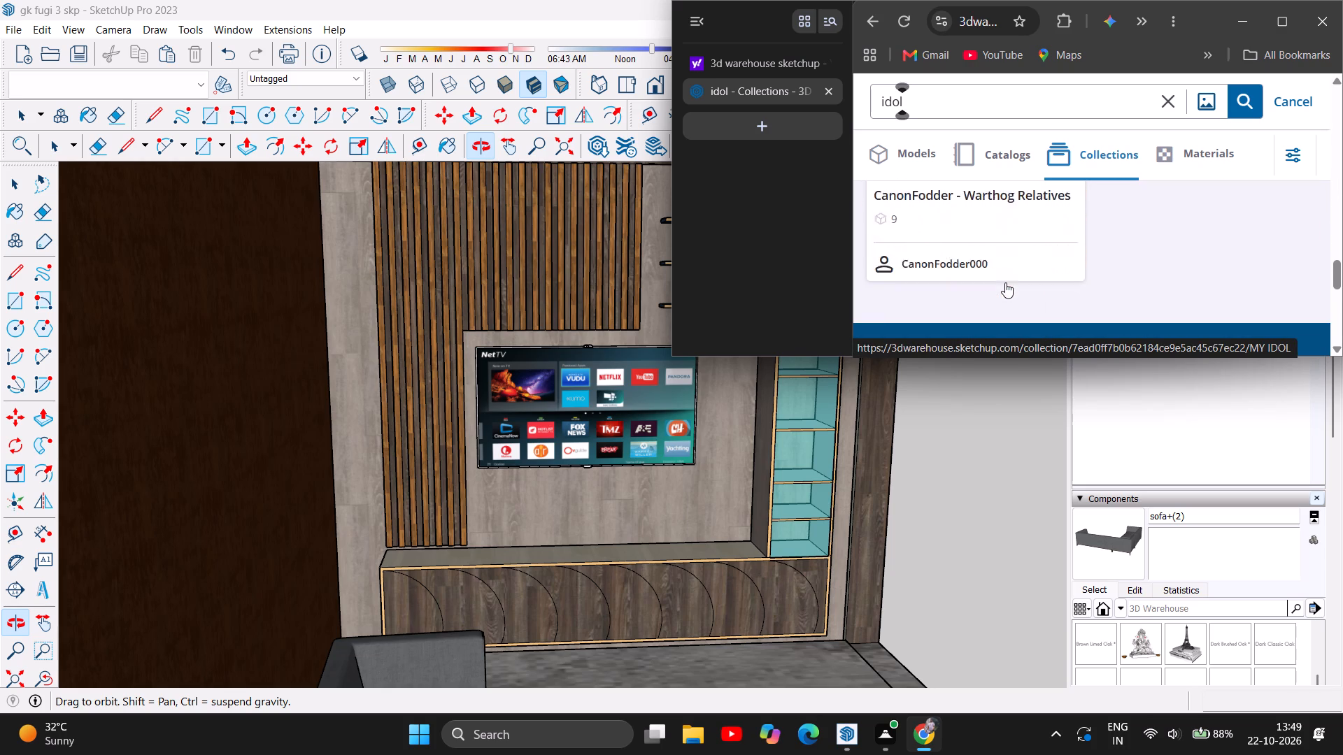
scroll(1005, 282, "up", 6)
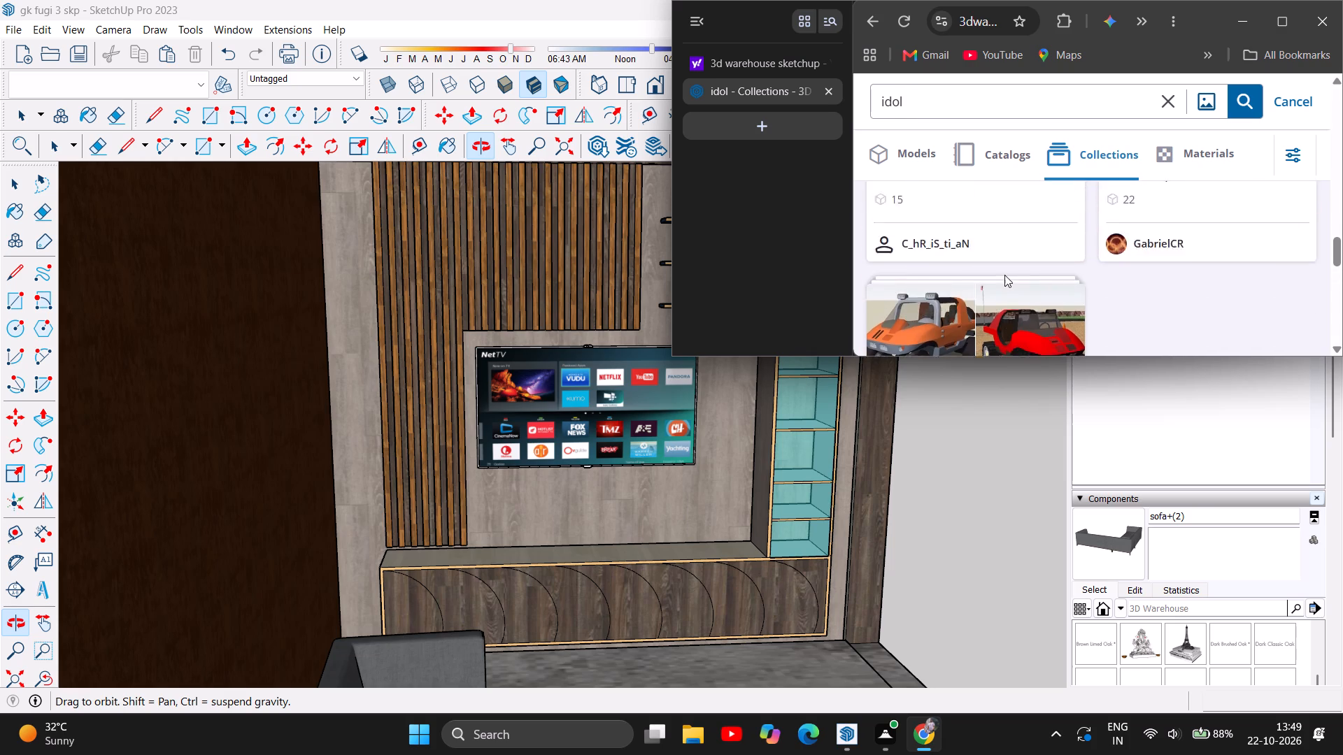
scroll(1004, 275, "up", 11)
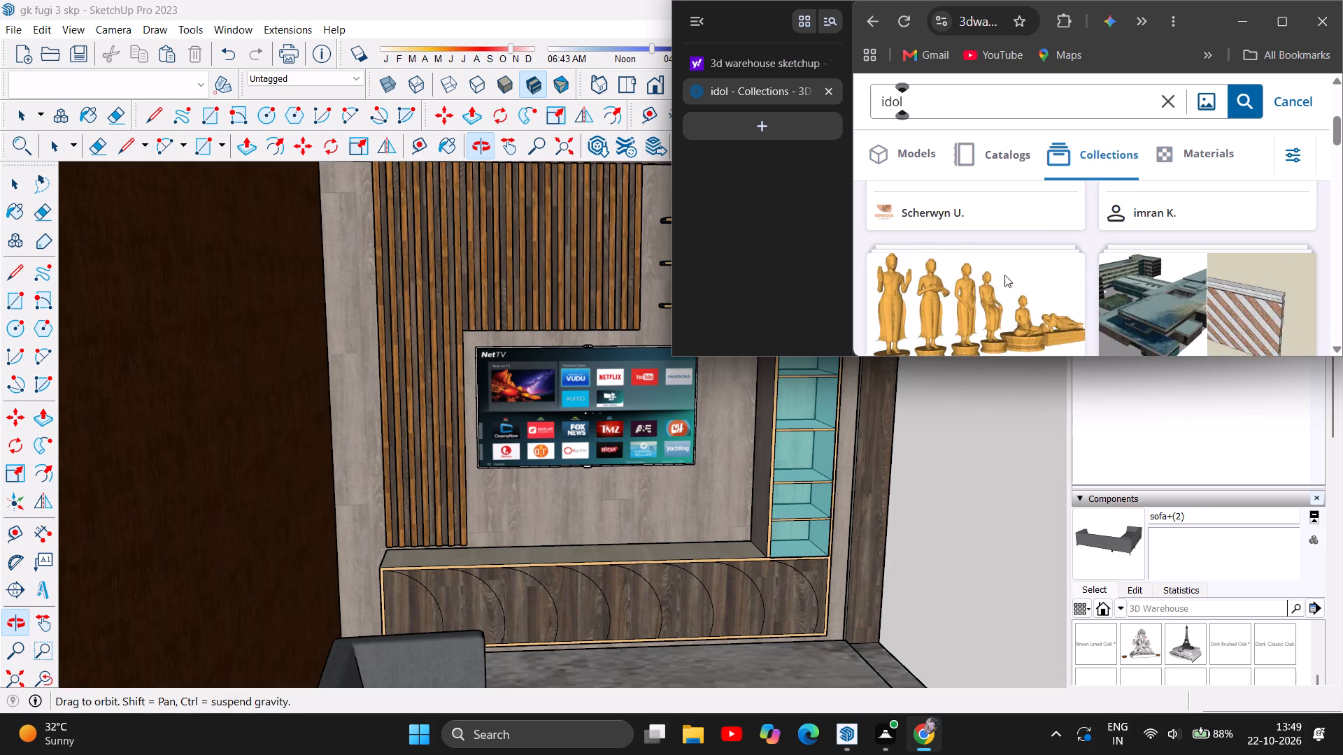
scroll(1004, 275, "up", 5)
scroll(1004, 275, "down", 2)
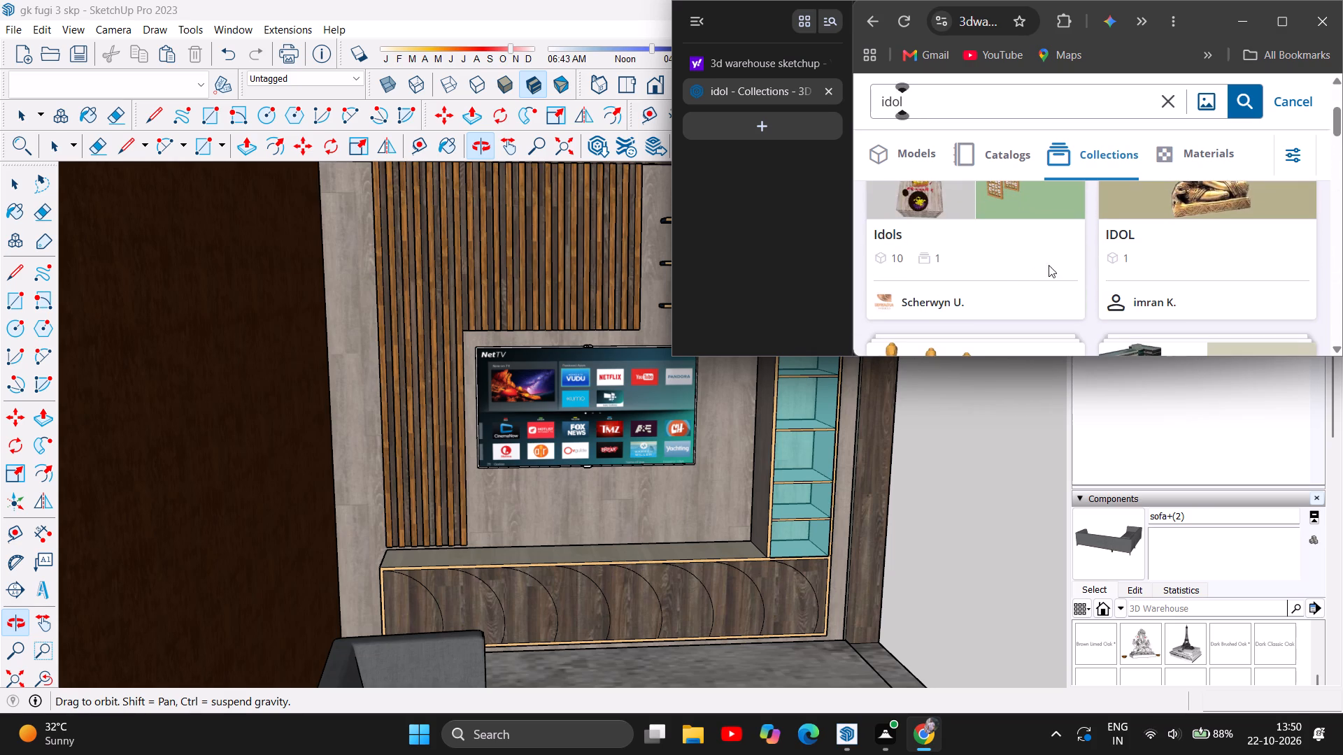
Open the IDOL collection with the golden Ganesha thumbnail and check the download formats of its GANESHA model.
left_click(1121, 236)
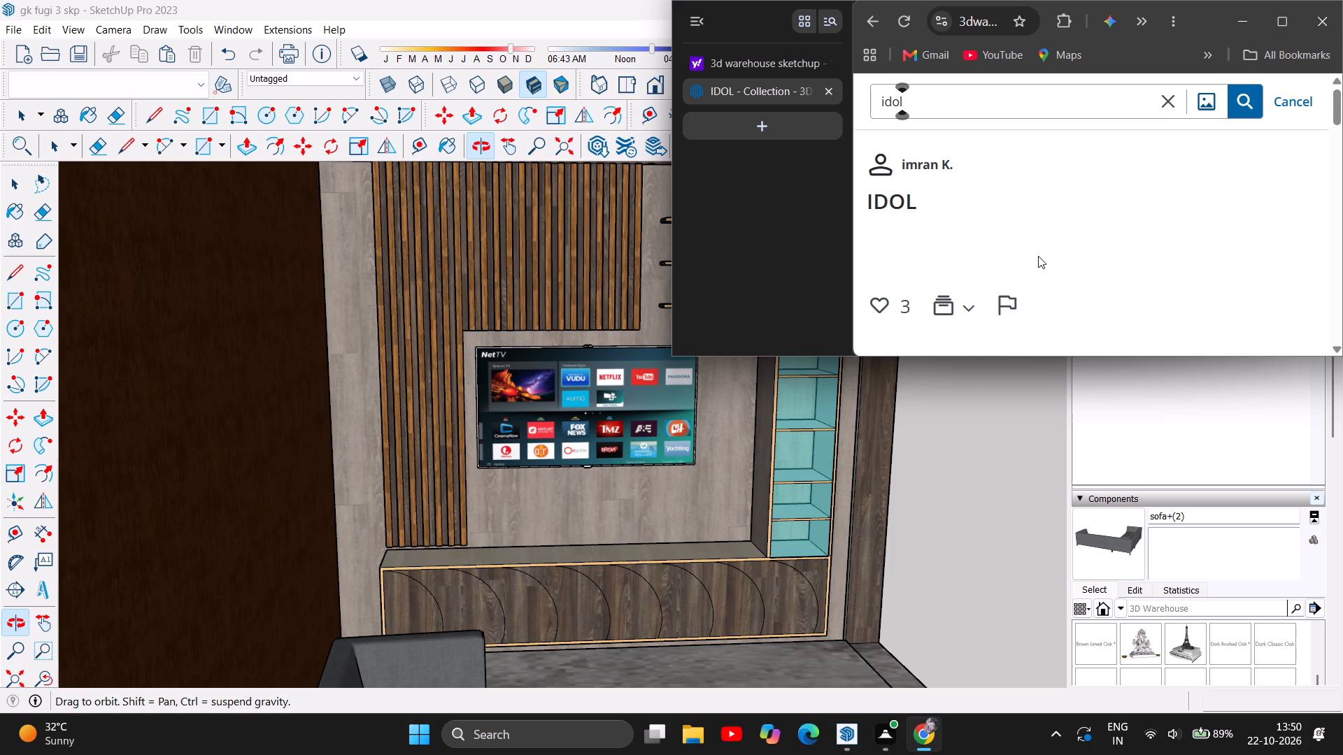
scroll(1038, 255, "down", 4)
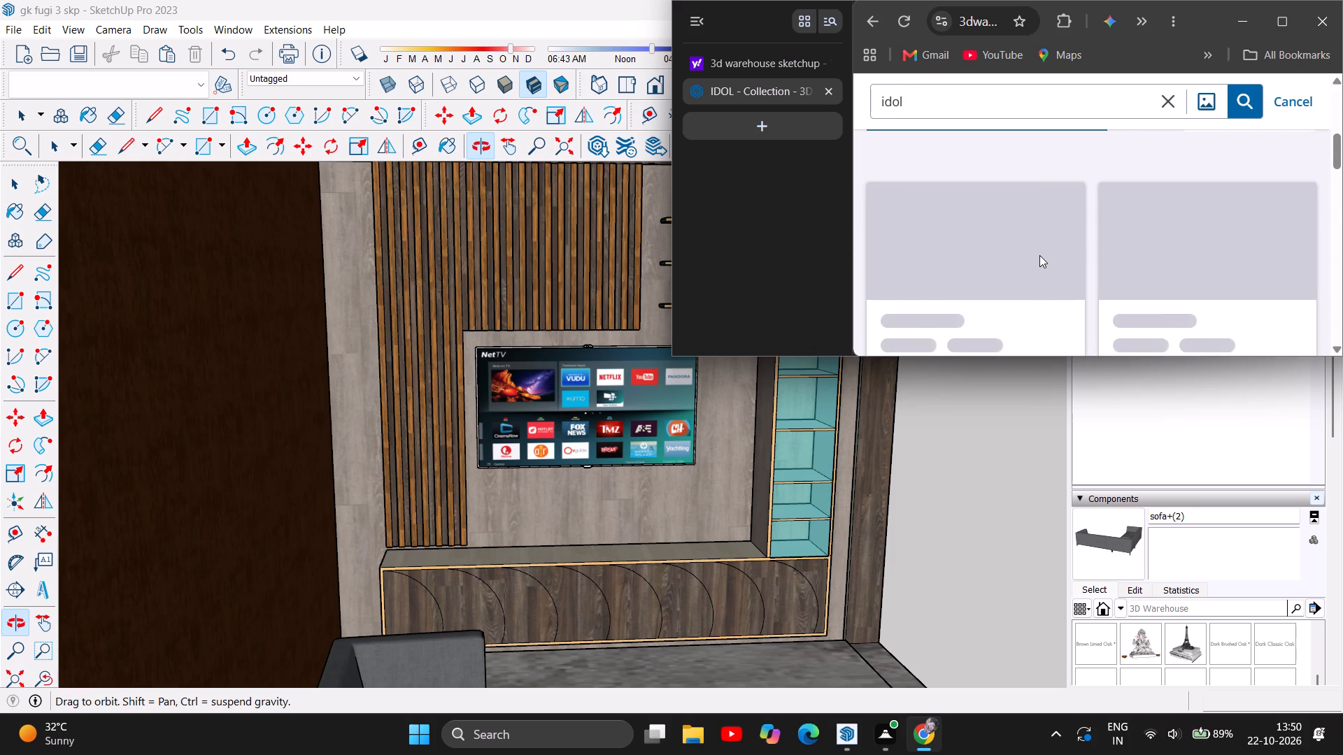
scroll(1044, 255, "down", 5)
scroll(1044, 255, "up", 3)
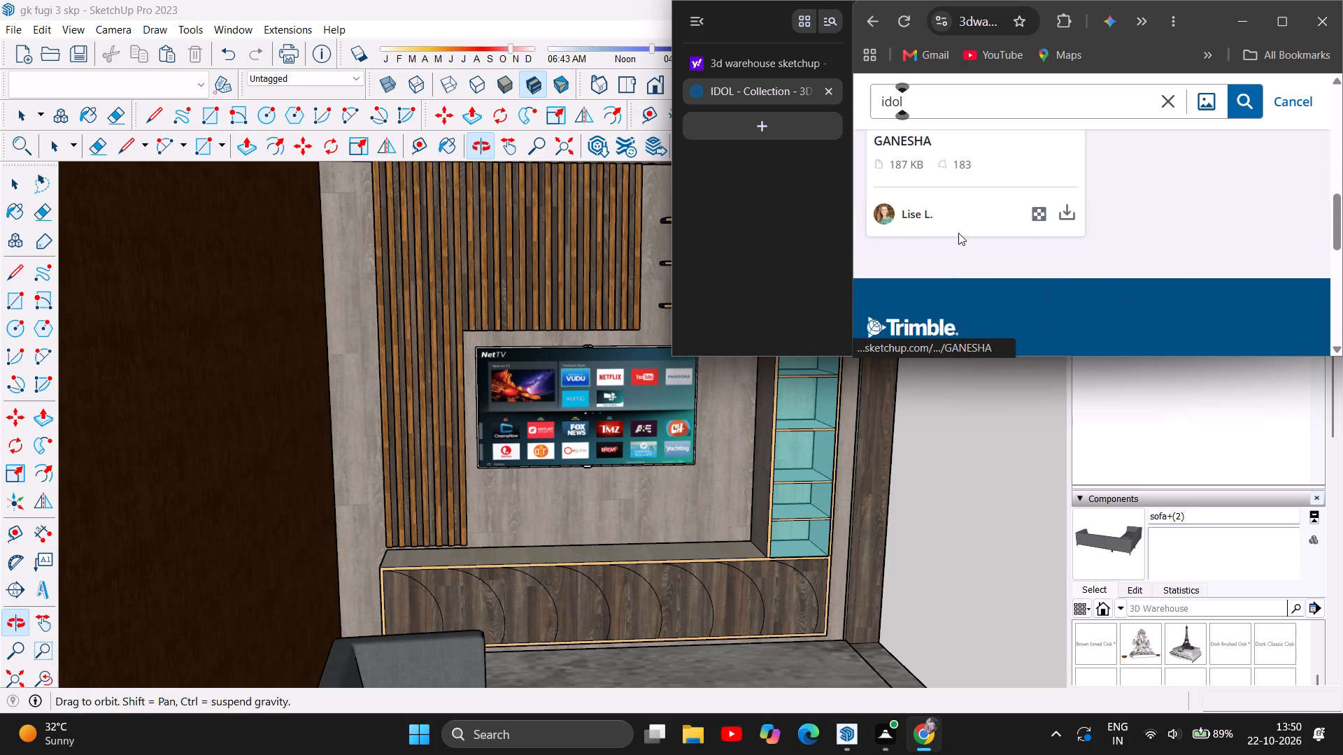
left_click(1069, 209)
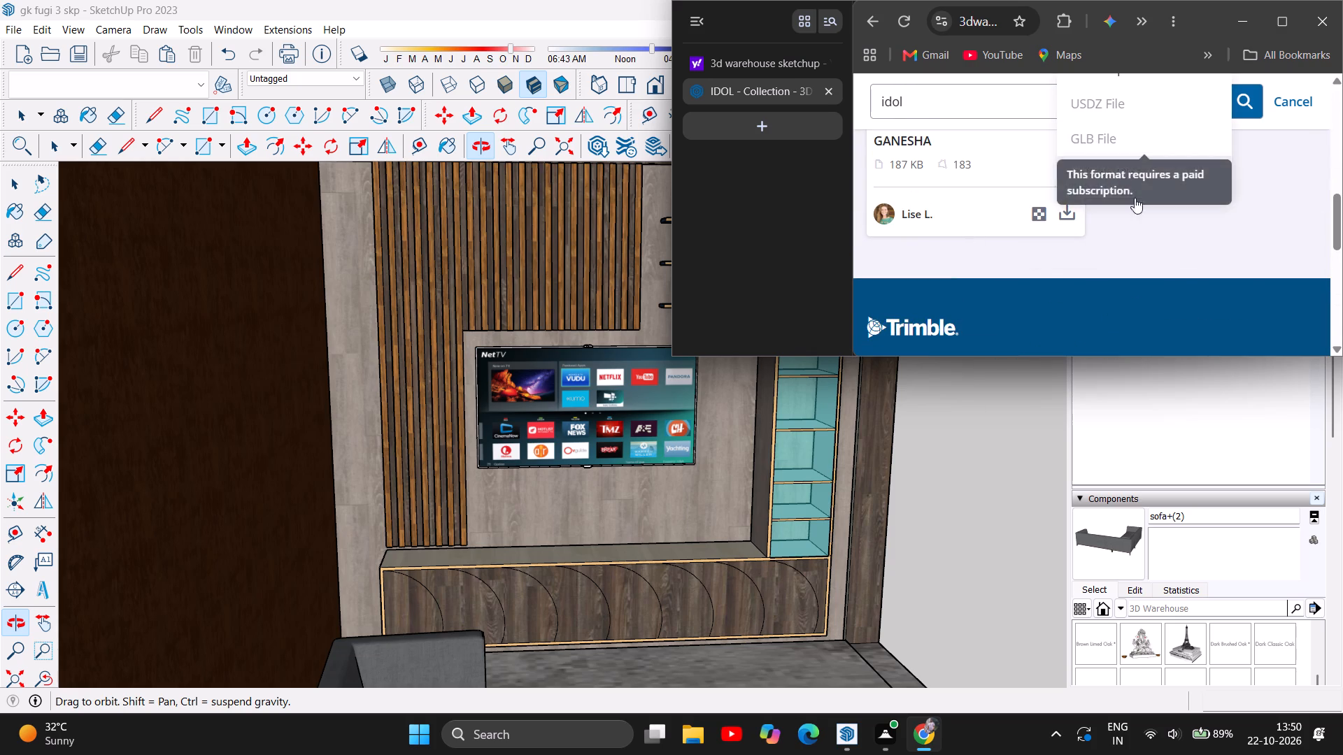
left_click(1172, 219)
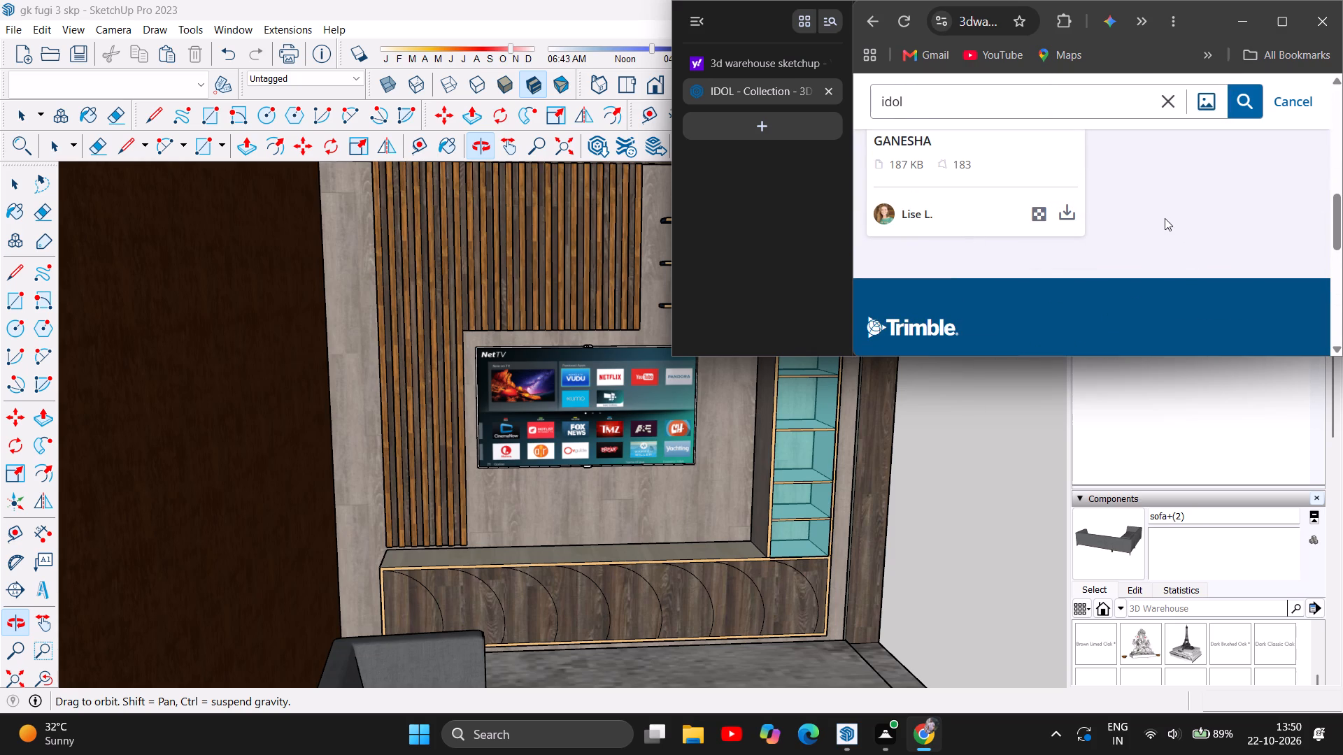
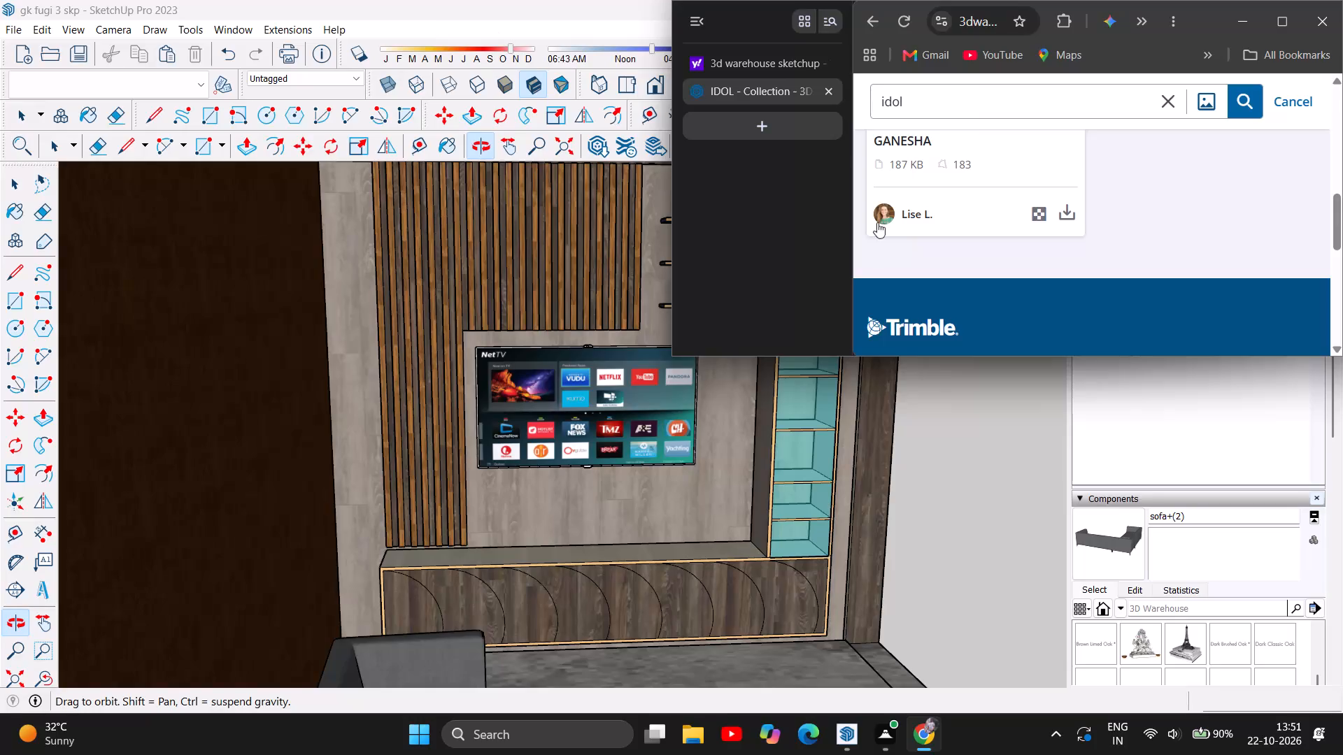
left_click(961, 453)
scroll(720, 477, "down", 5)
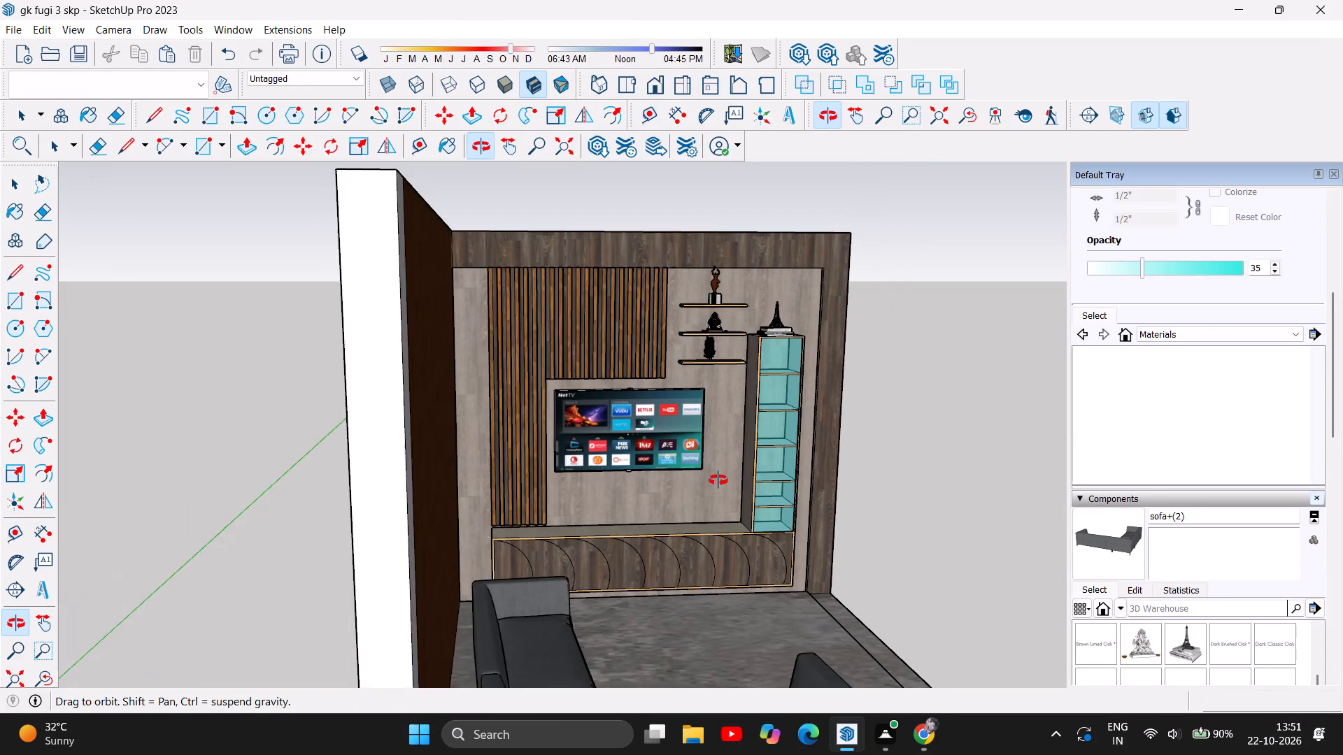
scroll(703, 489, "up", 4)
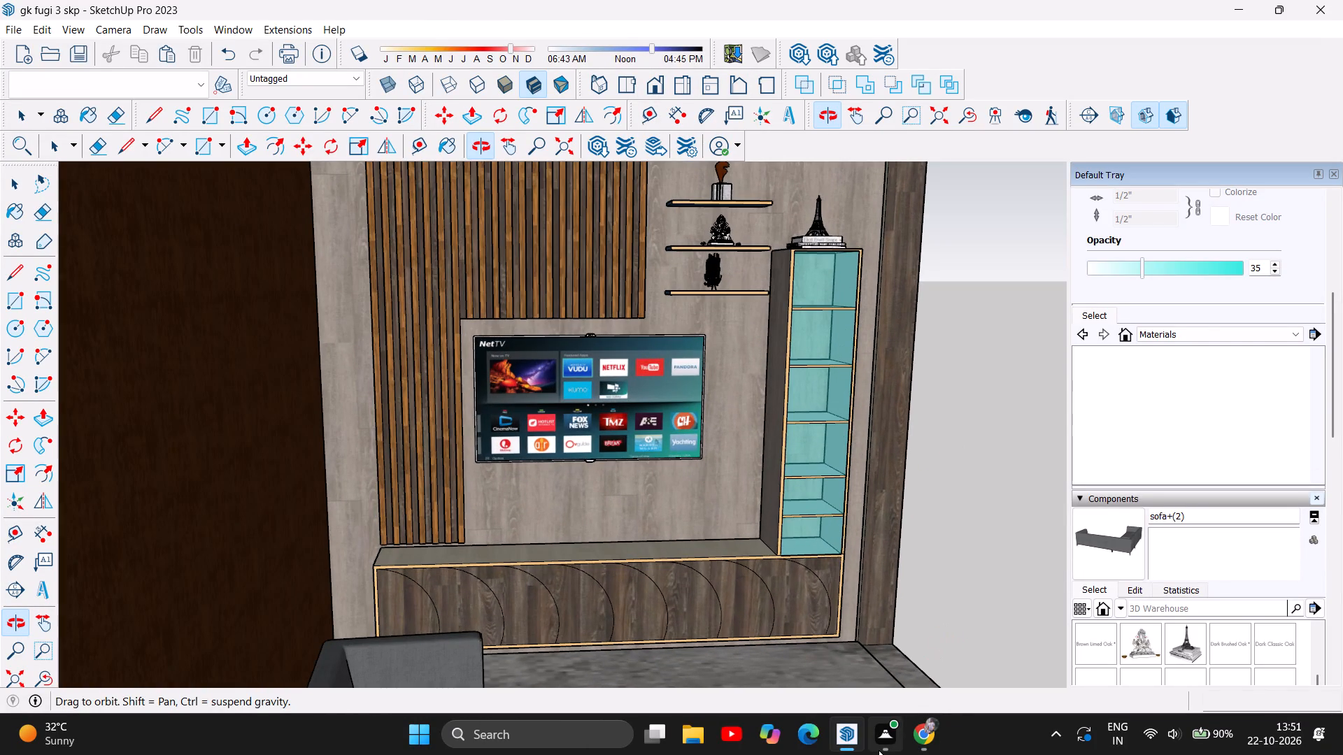
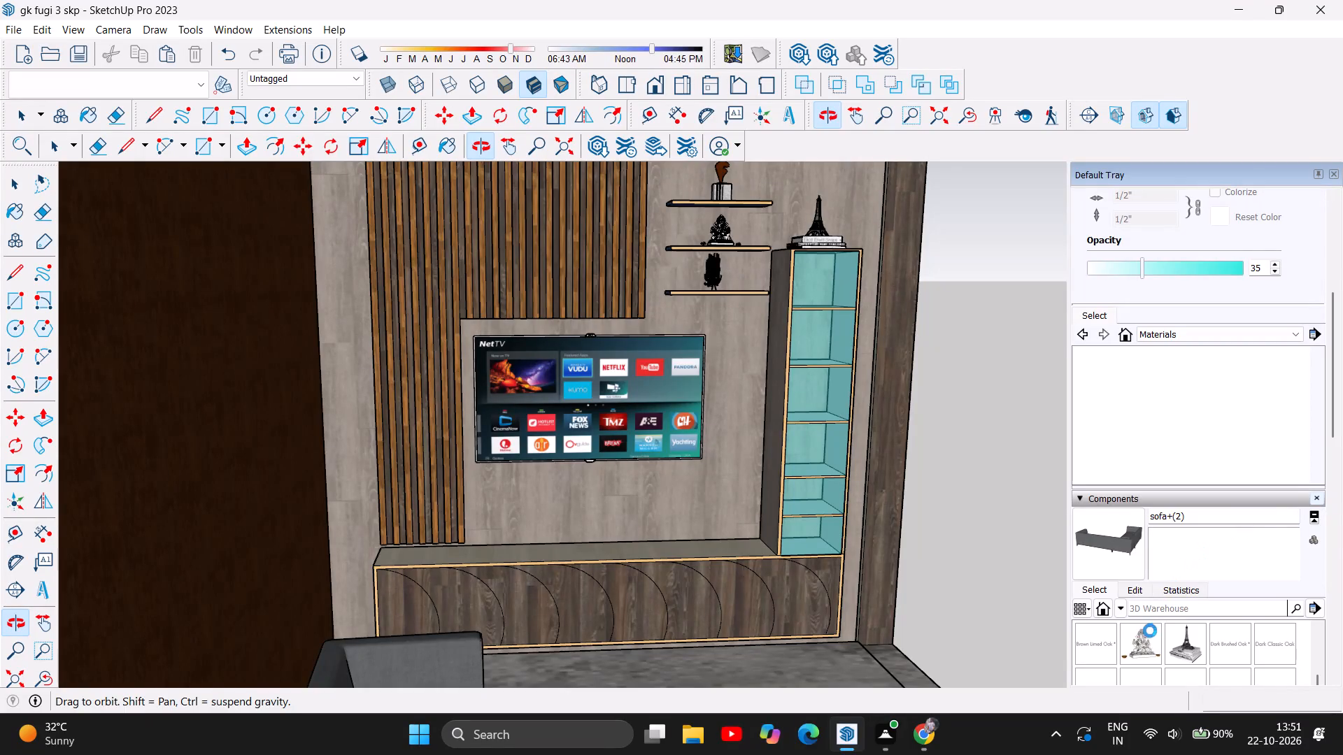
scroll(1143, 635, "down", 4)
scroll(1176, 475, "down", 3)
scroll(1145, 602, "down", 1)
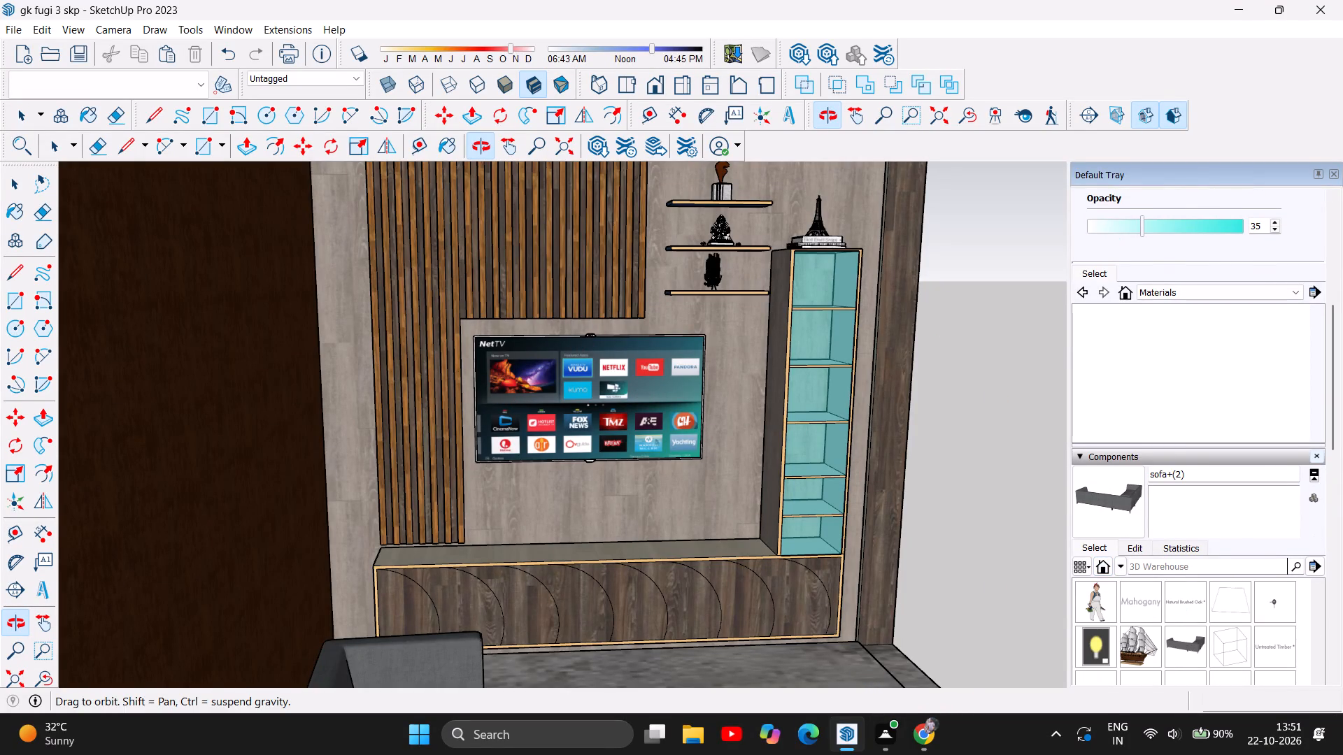
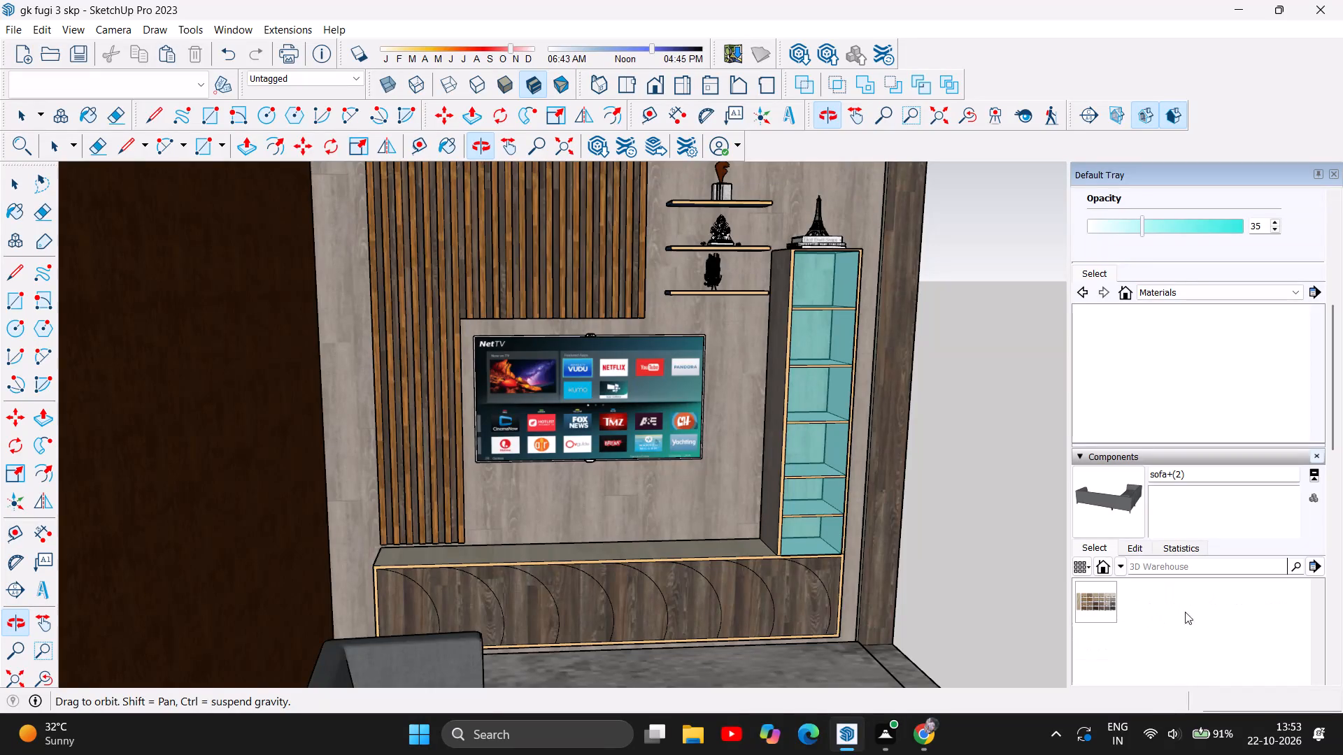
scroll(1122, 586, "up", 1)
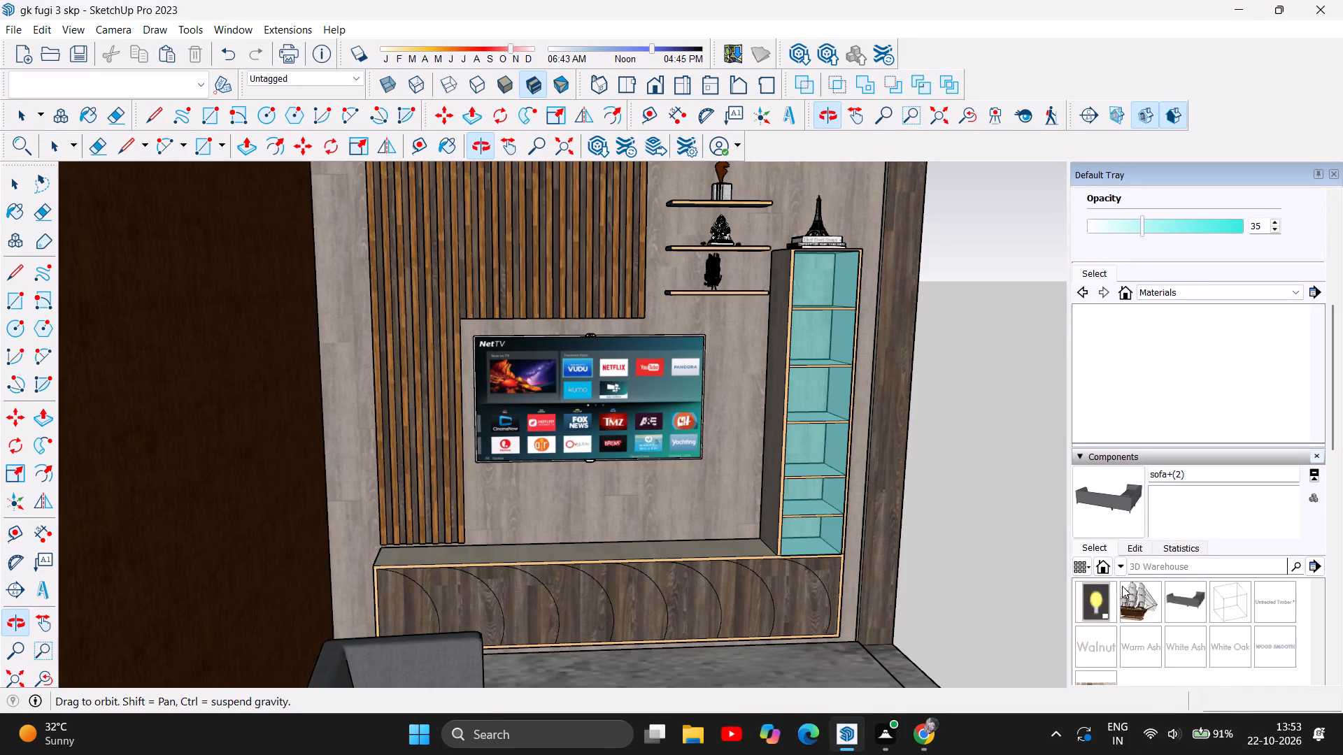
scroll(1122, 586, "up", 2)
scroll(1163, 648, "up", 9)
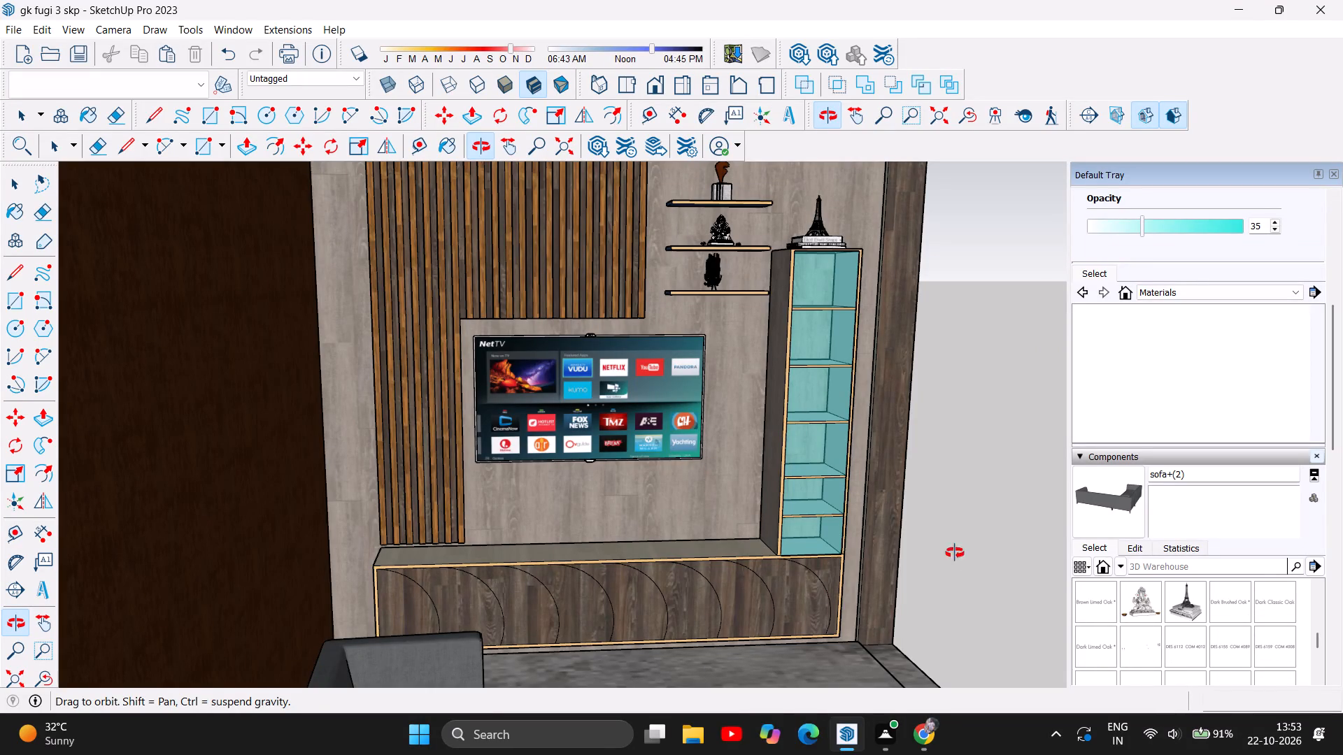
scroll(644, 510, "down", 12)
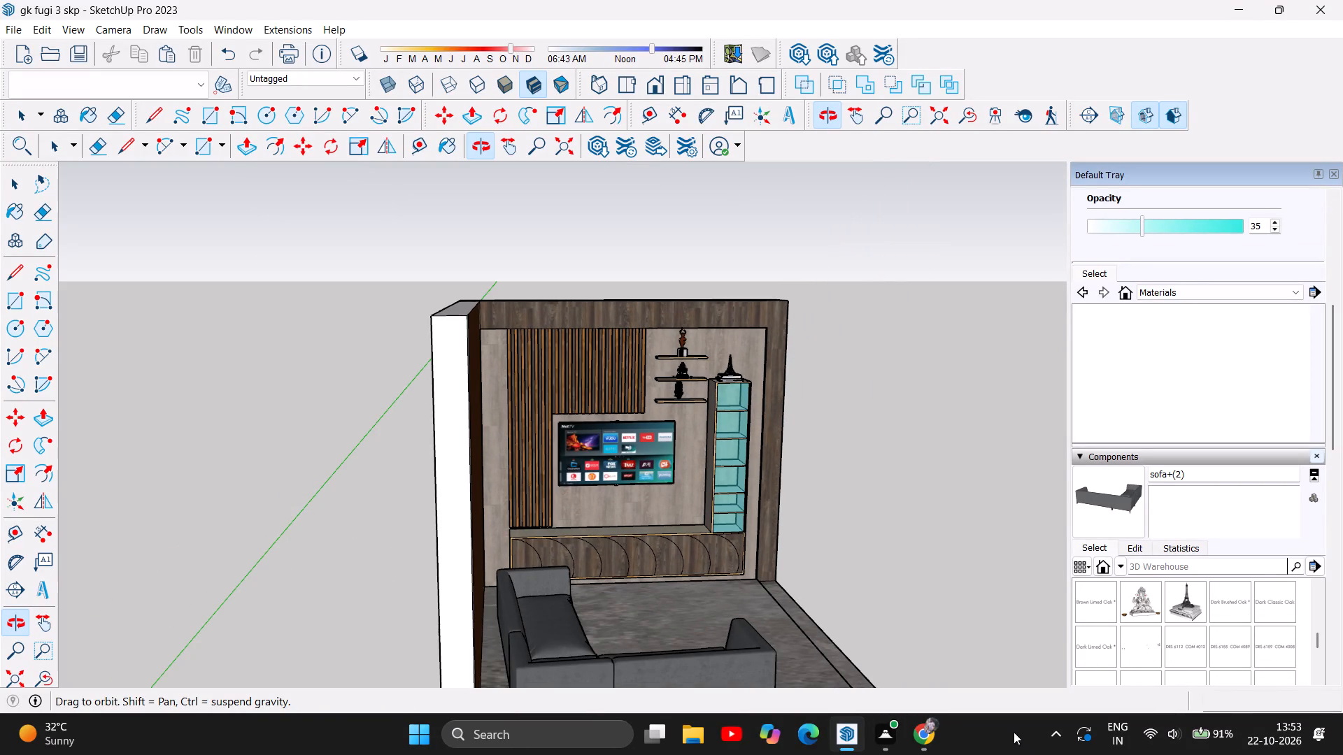
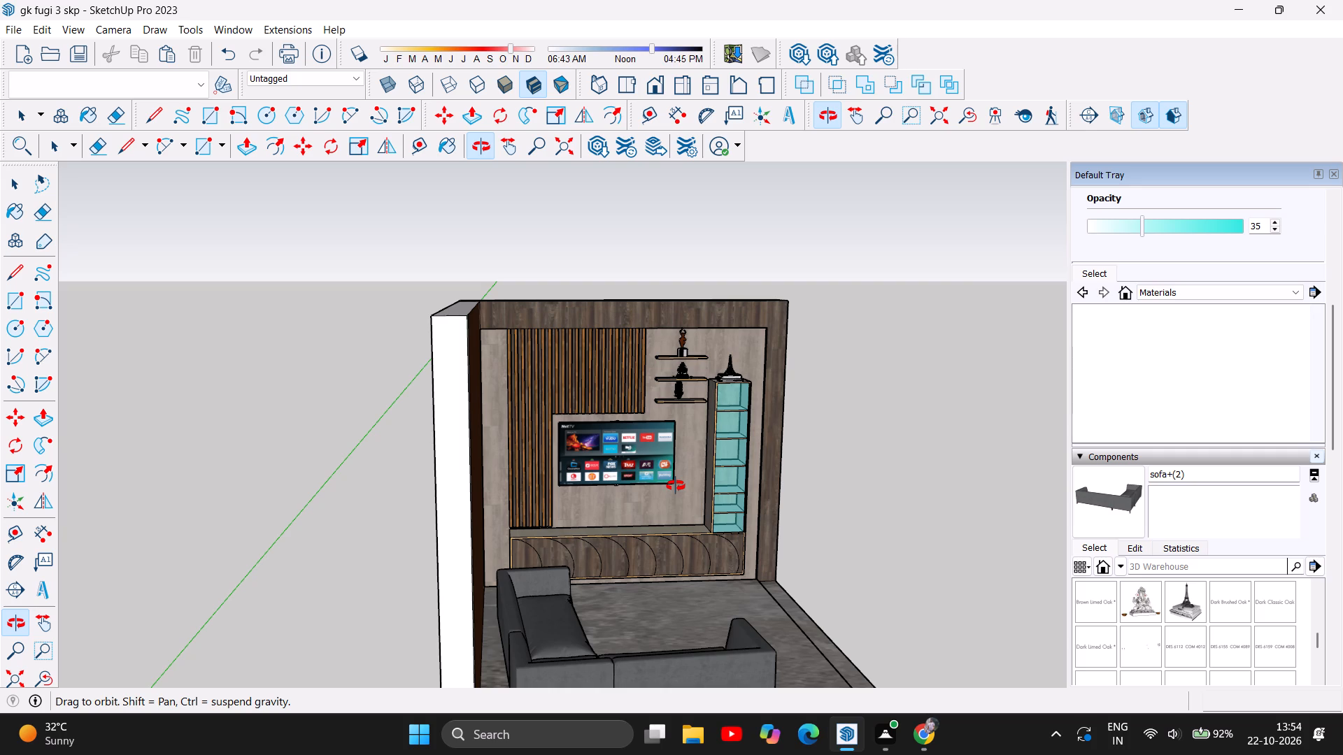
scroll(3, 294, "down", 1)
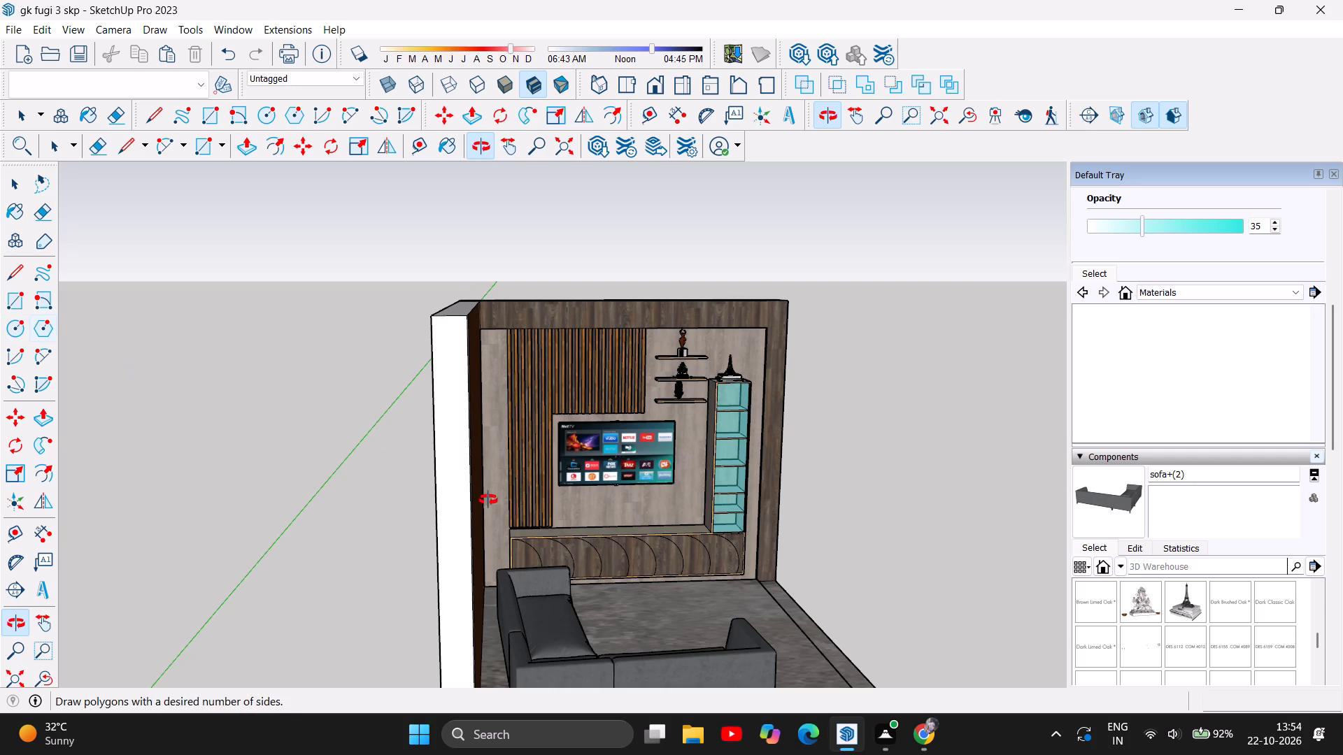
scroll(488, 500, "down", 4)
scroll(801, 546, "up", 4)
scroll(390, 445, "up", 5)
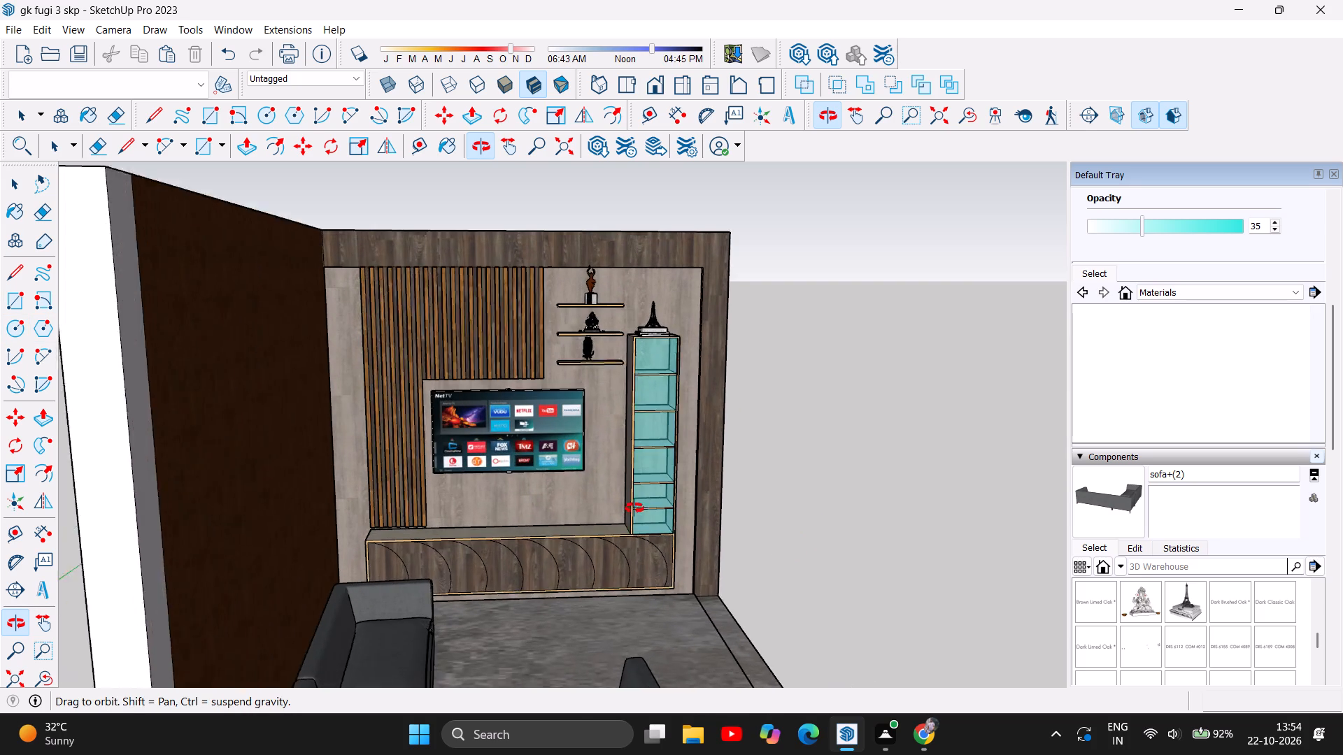
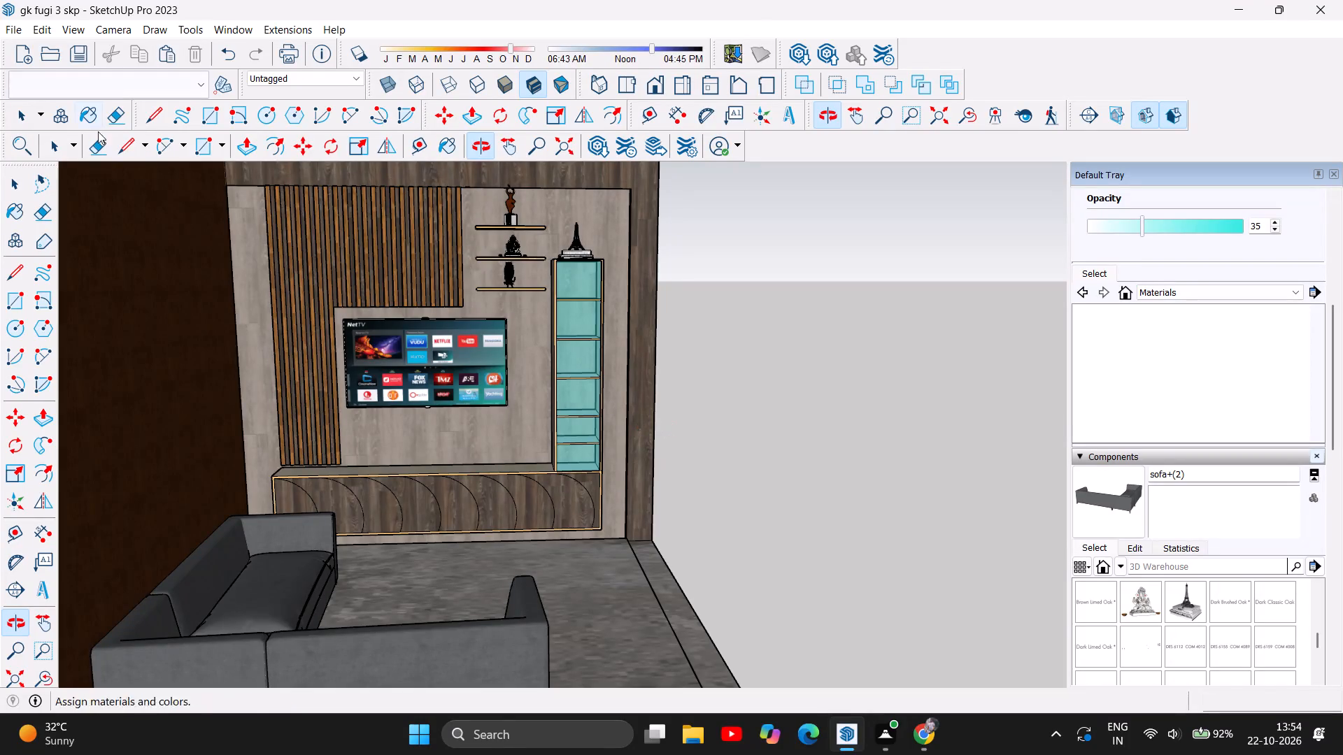
Draw a rectangle about 10 1/2" by 3" on the wall panel just below the TV.
left_click(156, 147)
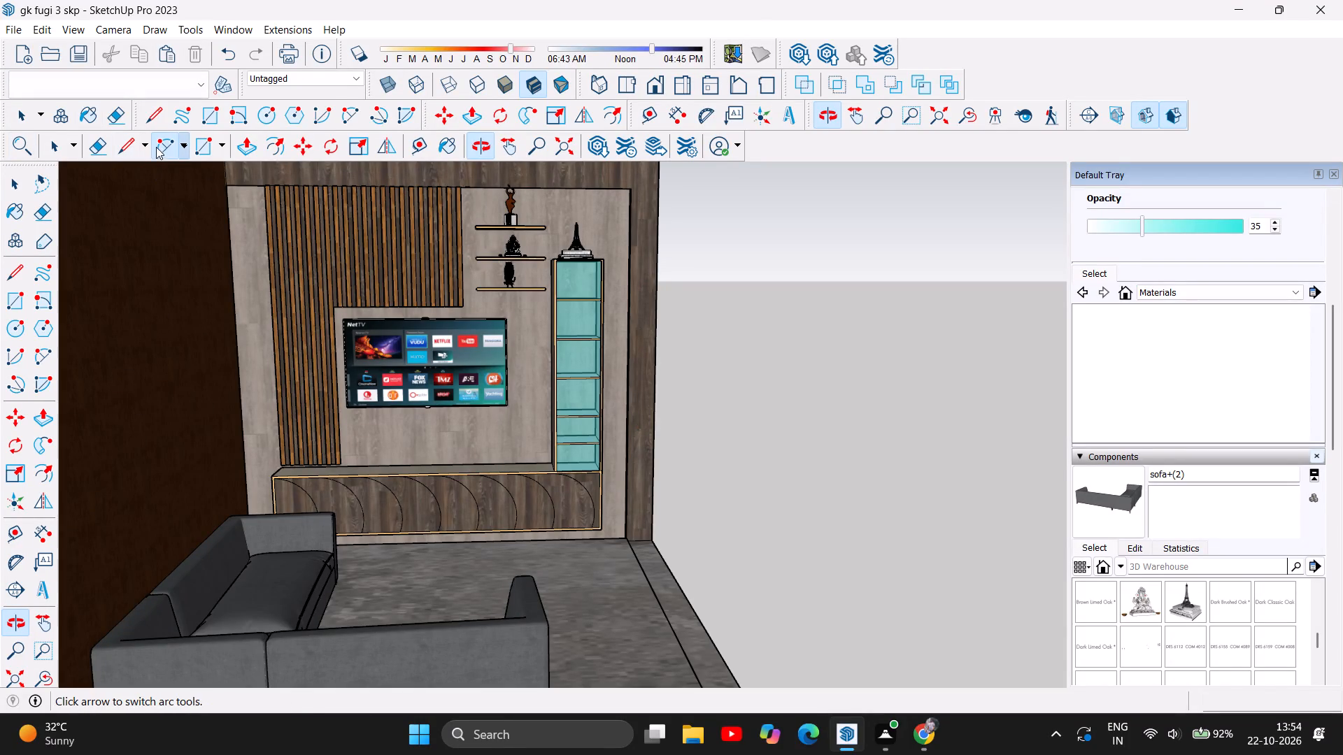
scroll(535, 278, "up", 5)
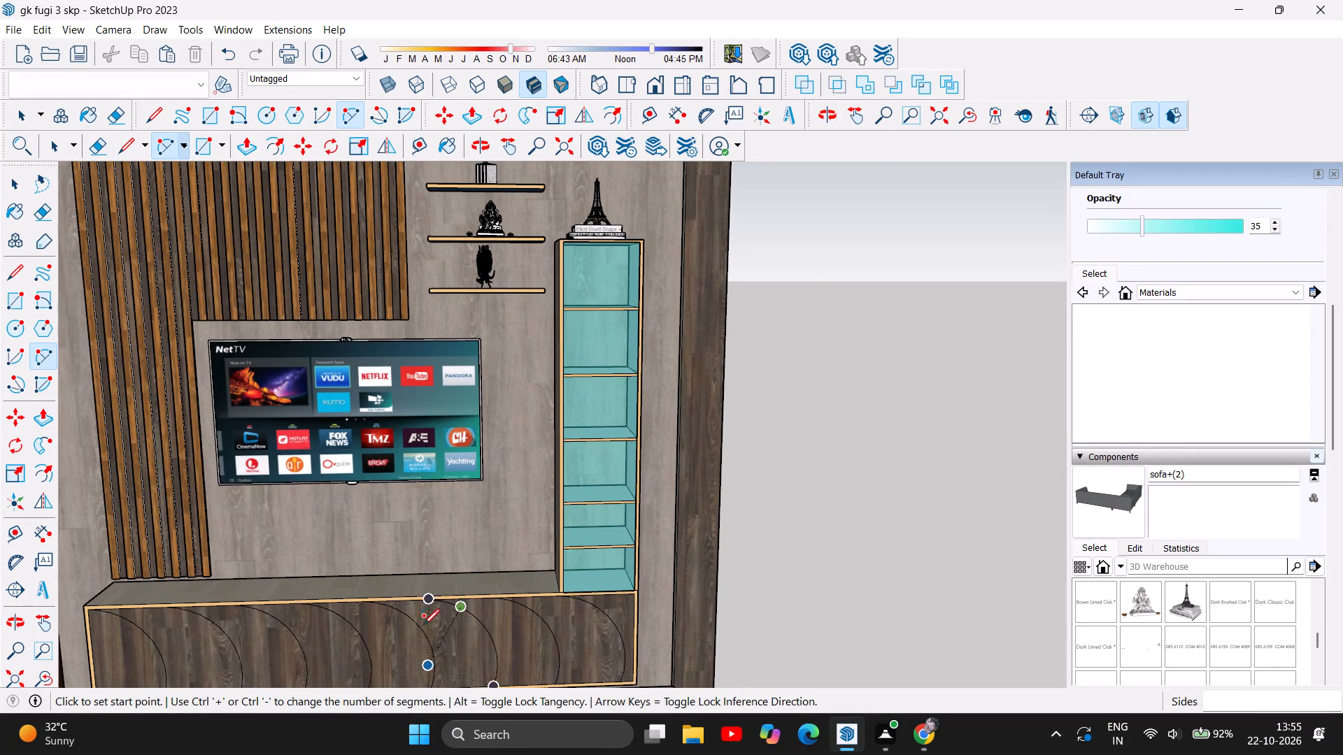
scroll(270, 582, "up", 3)
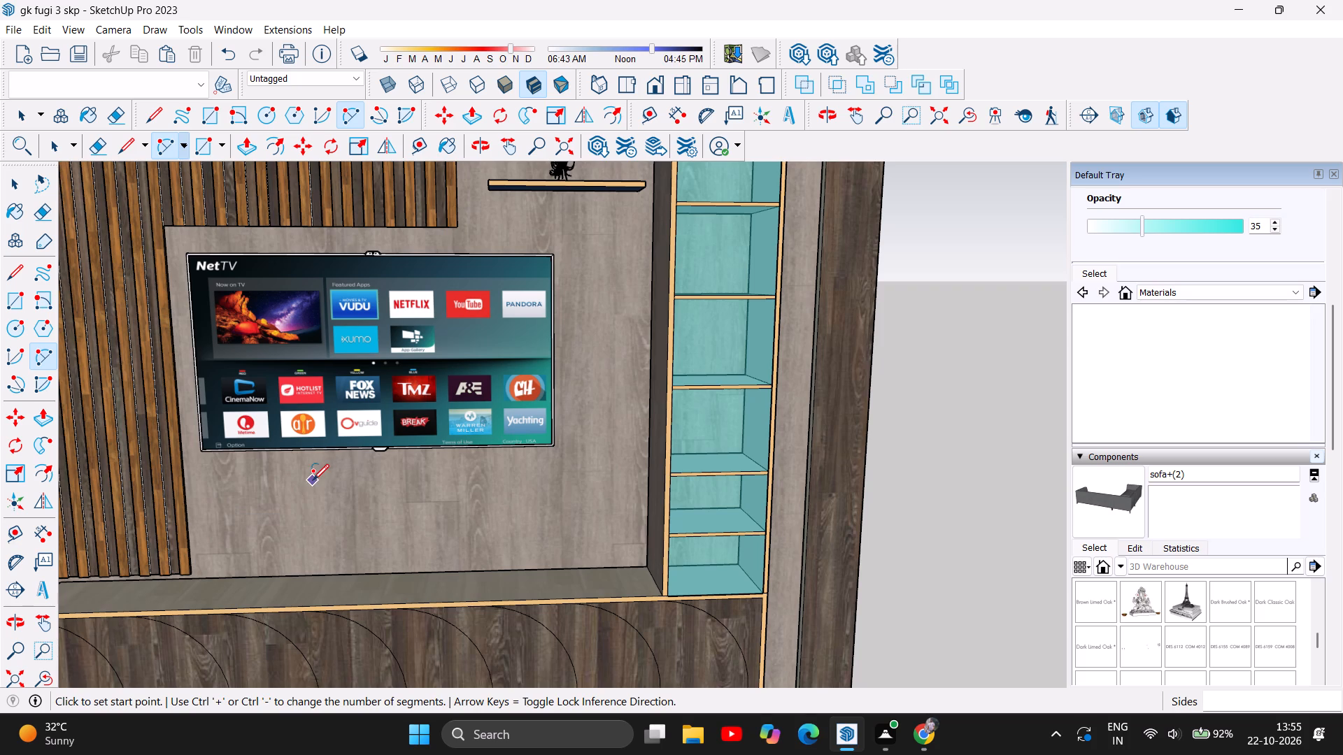
left_click(11, 298)
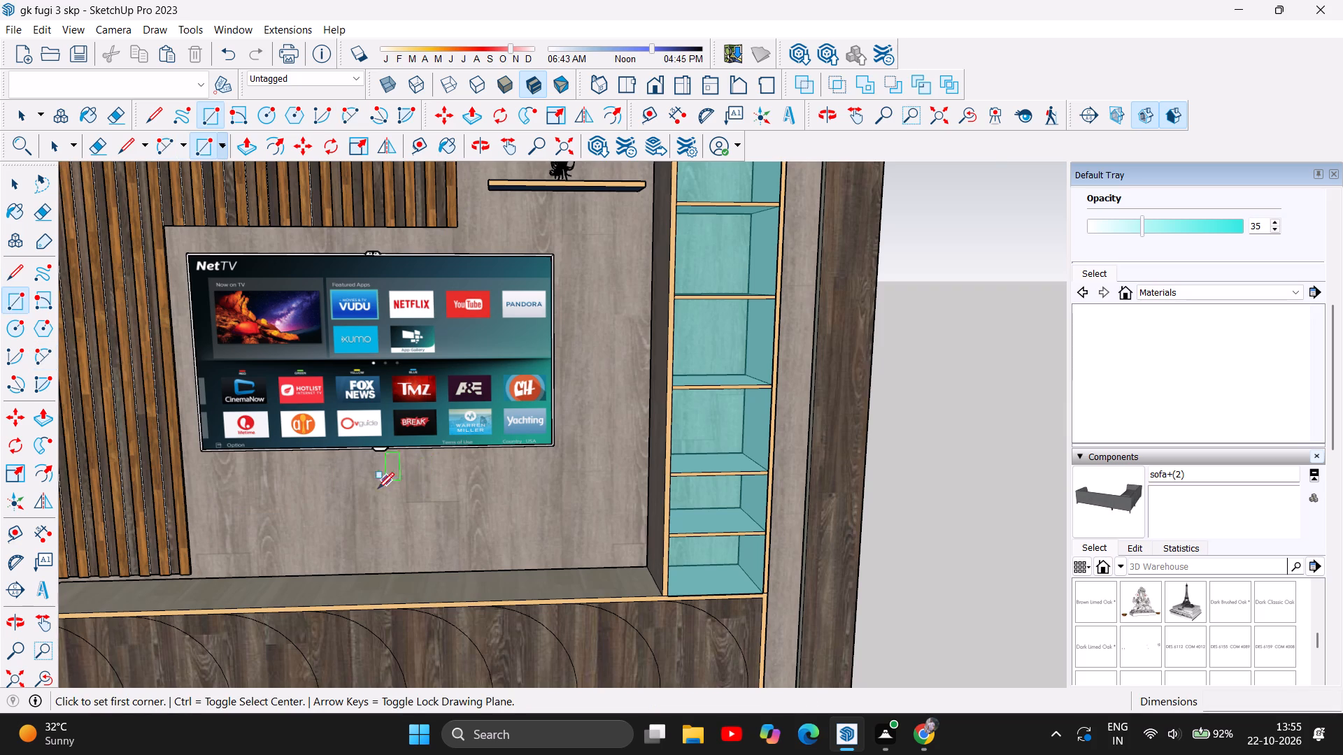
scroll(378, 513, "up", 6)
scroll(399, 453, "up", 2)
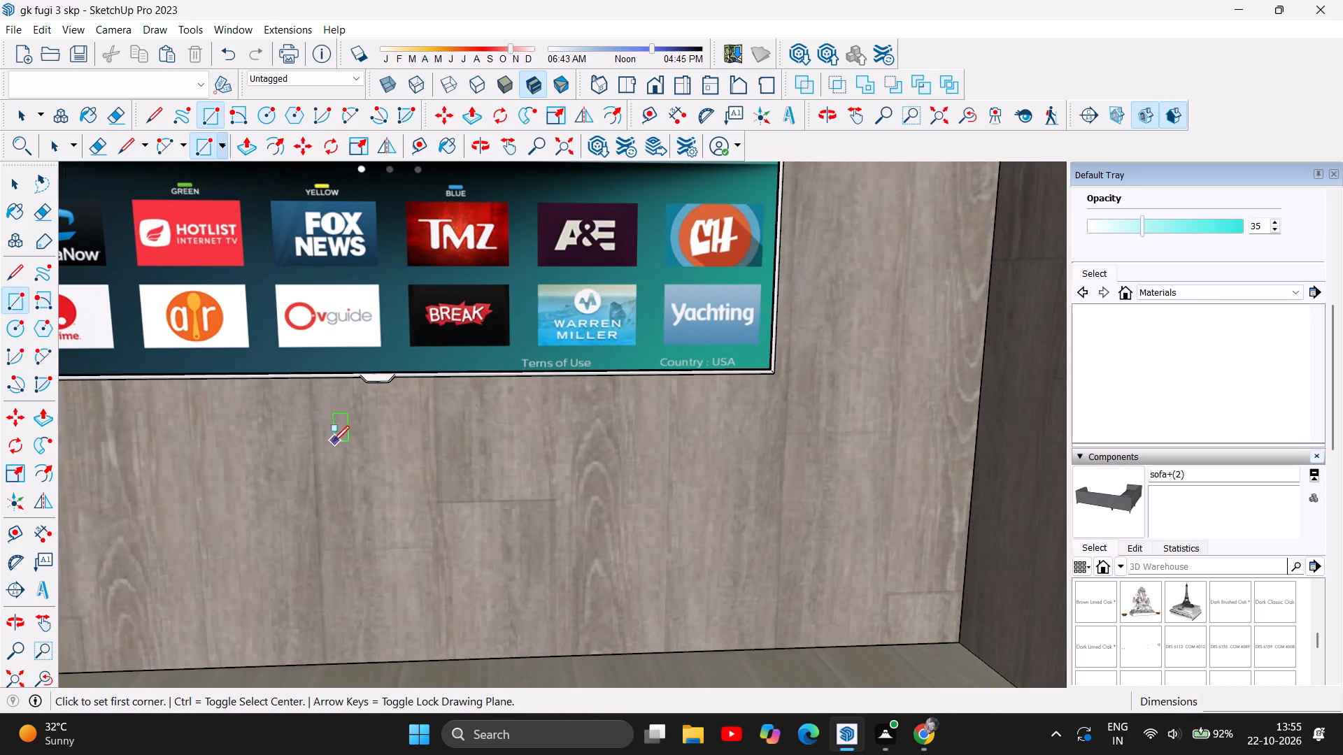
left_click(312, 475)
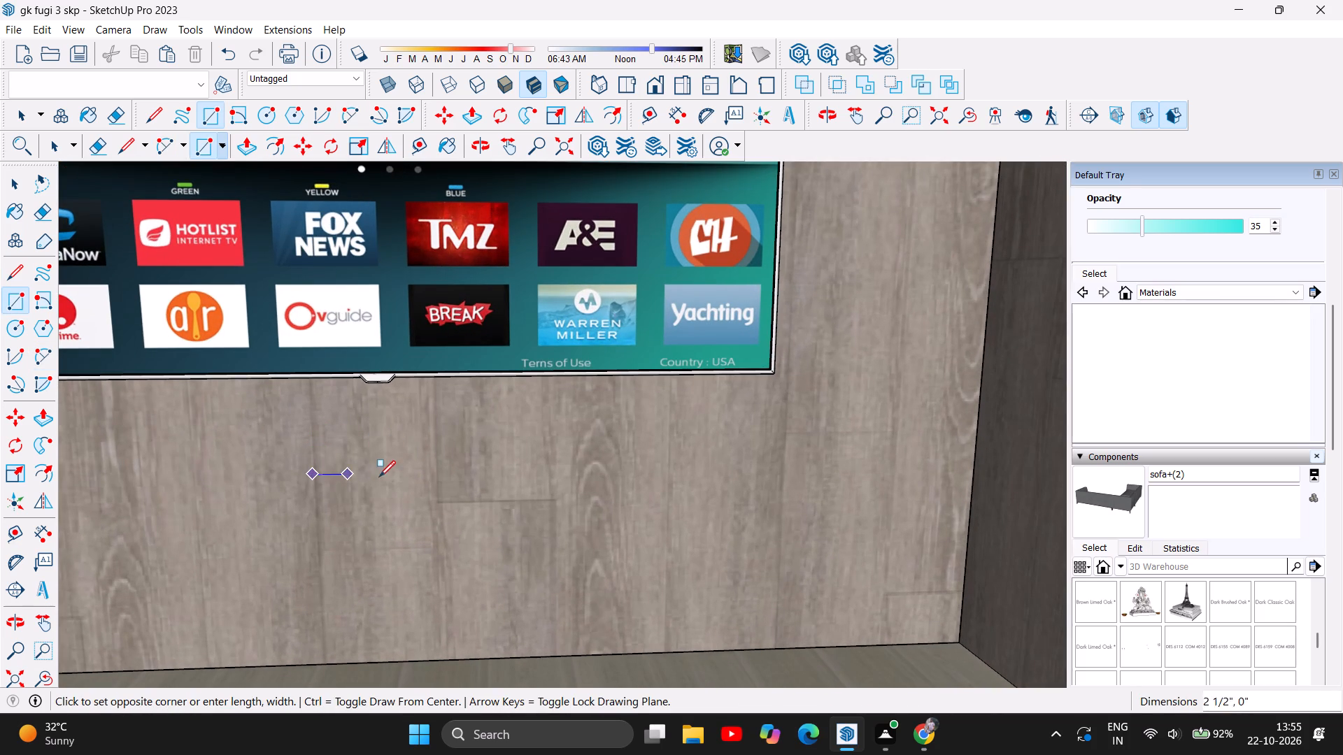
left_click(468, 477)
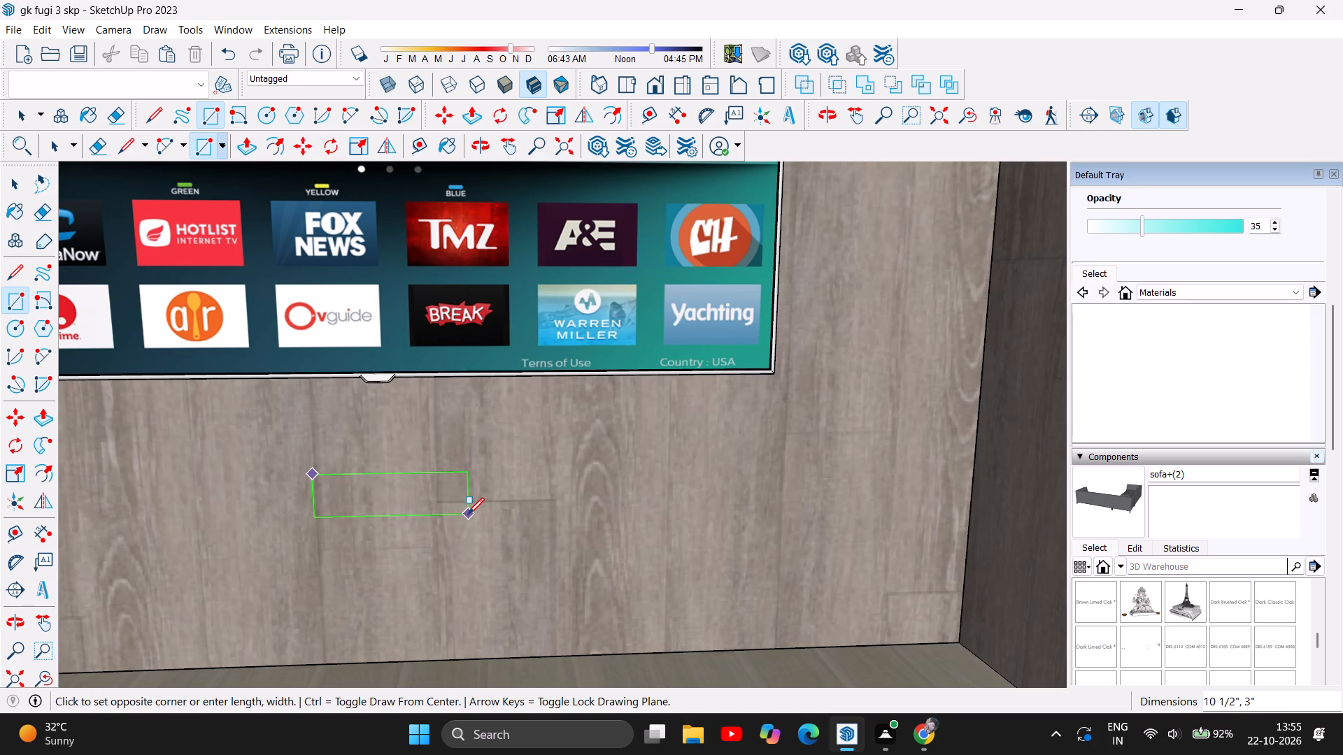
left_click(468, 514)
Draw a square about 1 5/8" and a rectangle about 4 9/16" by 1 5/16" side by side inside the outline below the TV.
scroll(296, 581, "up", 1)
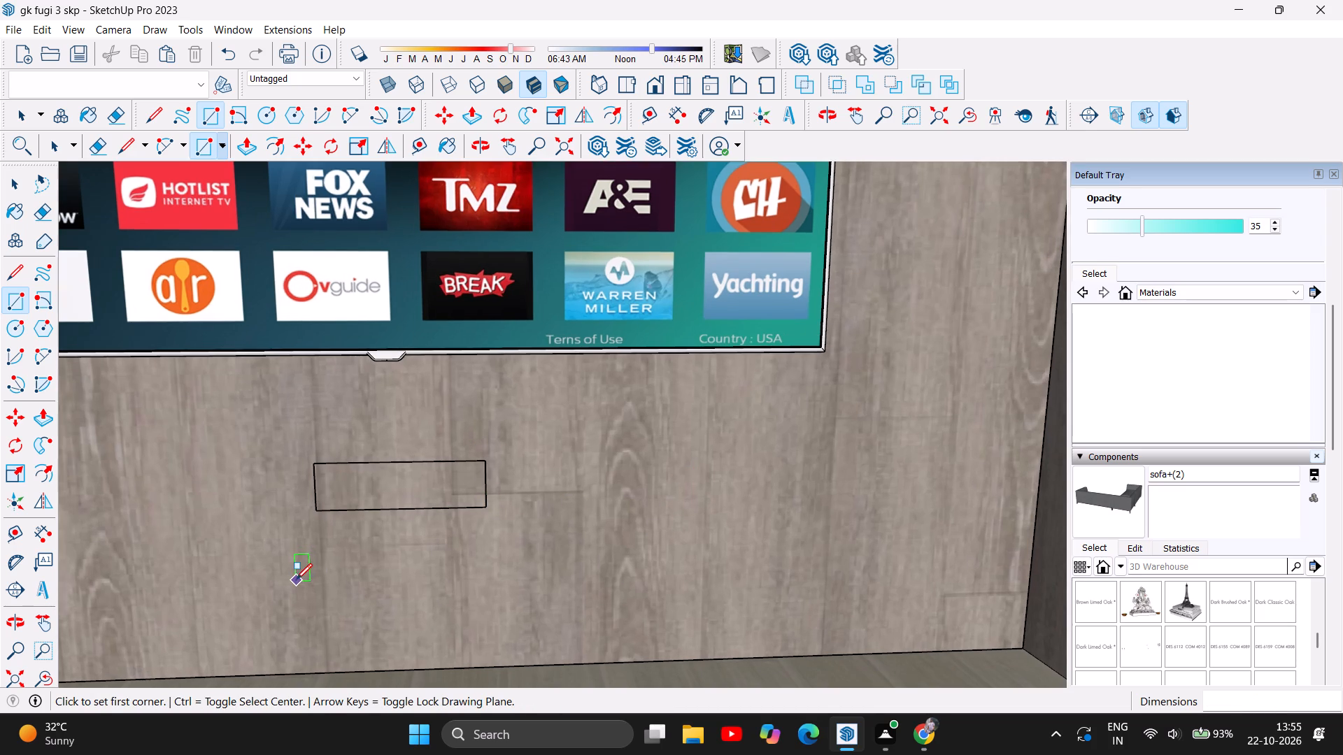
scroll(504, 516, "up", 3)
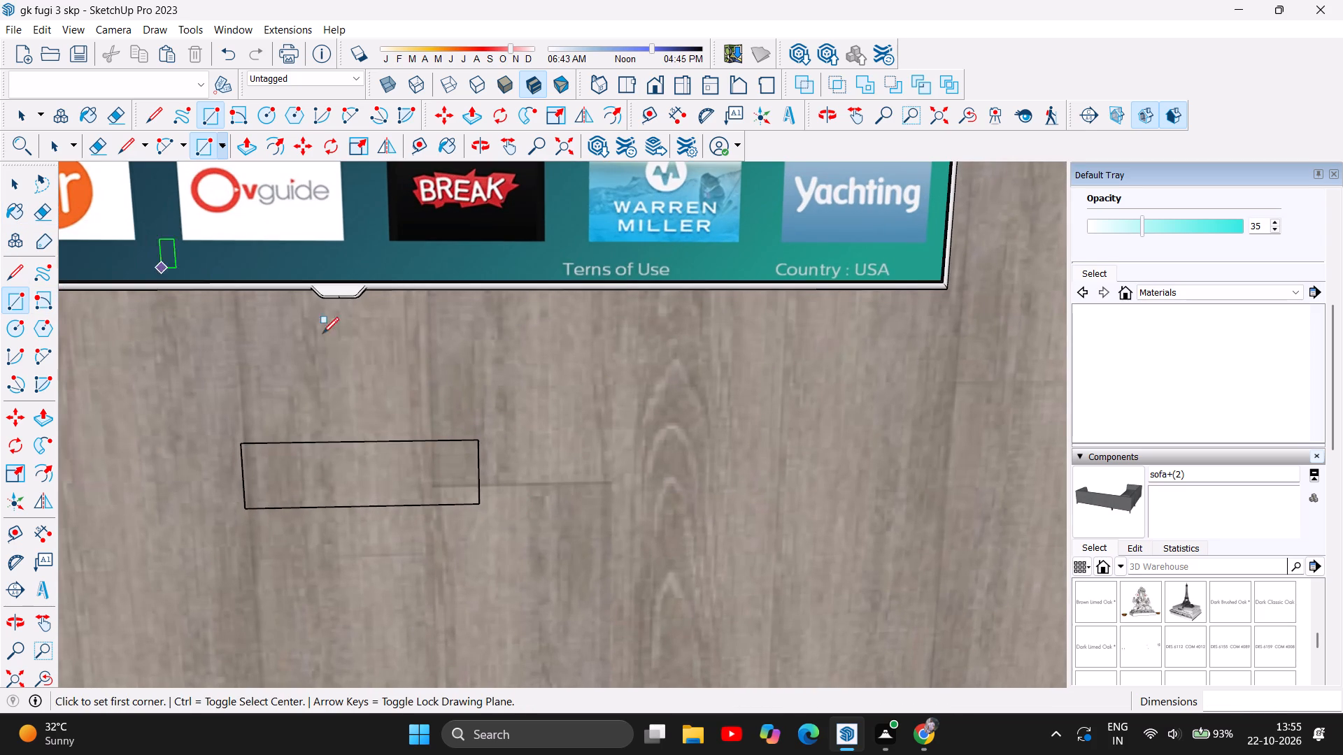
scroll(267, 492, "up", 5)
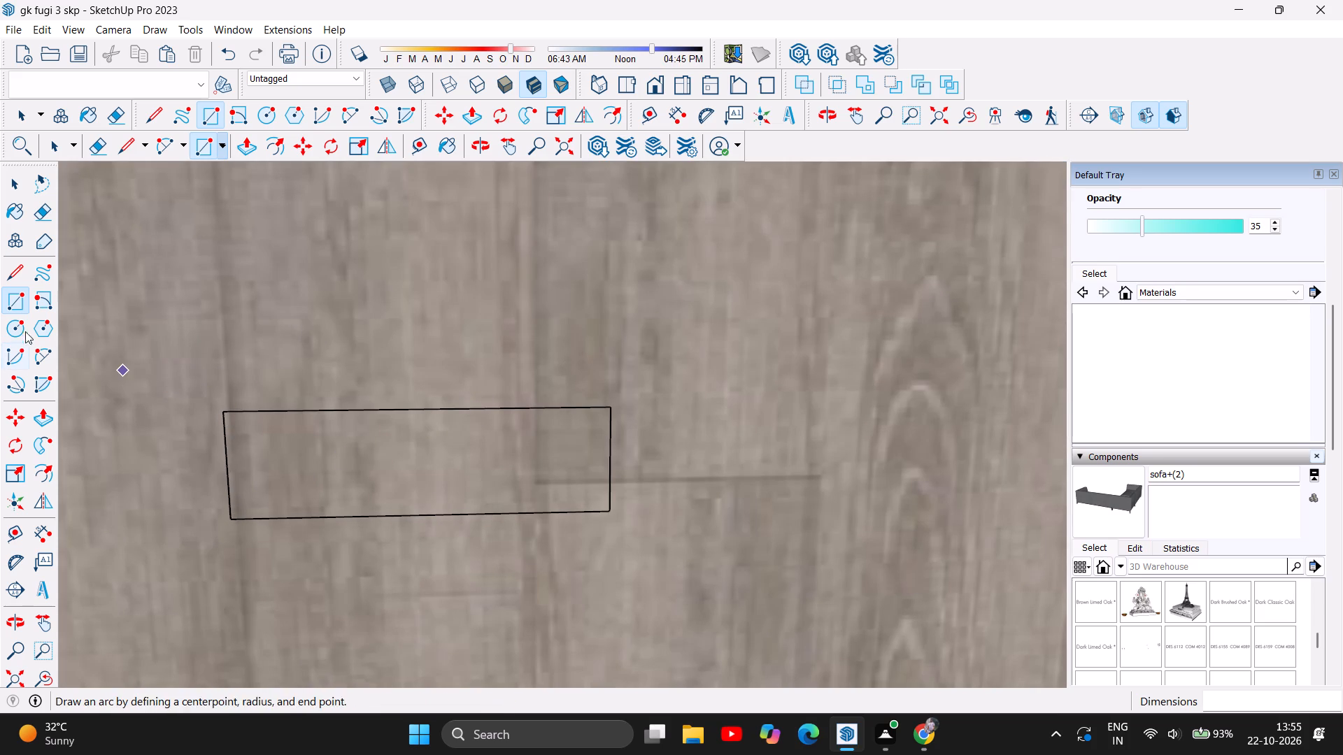
left_click(20, 305)
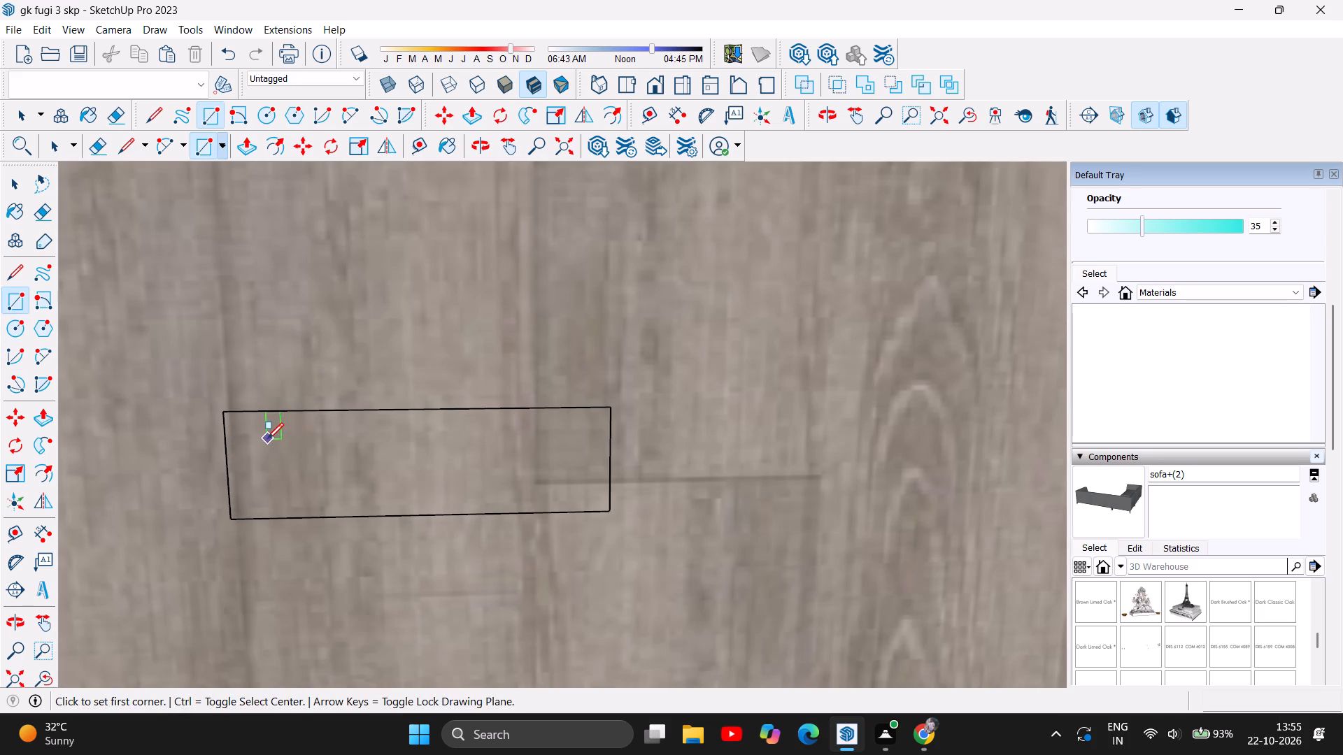
left_click(265, 433)
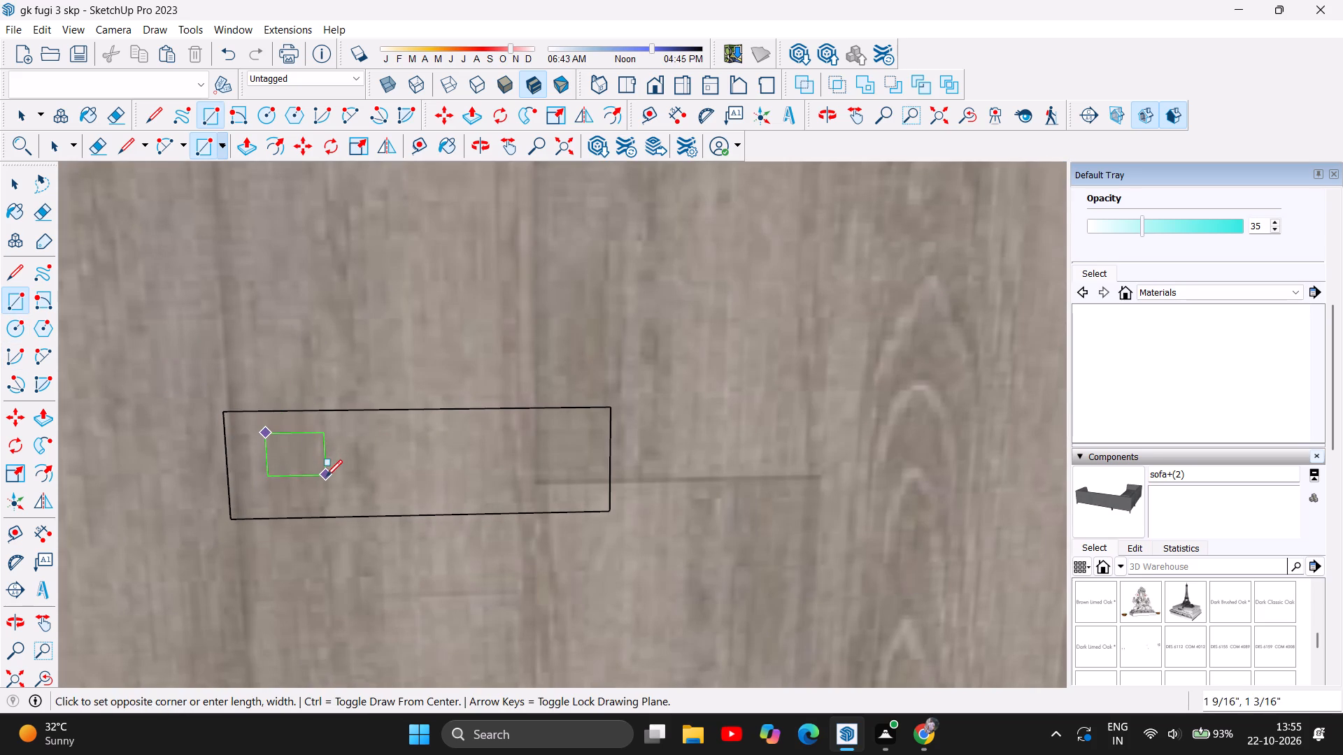
left_click(329, 490)
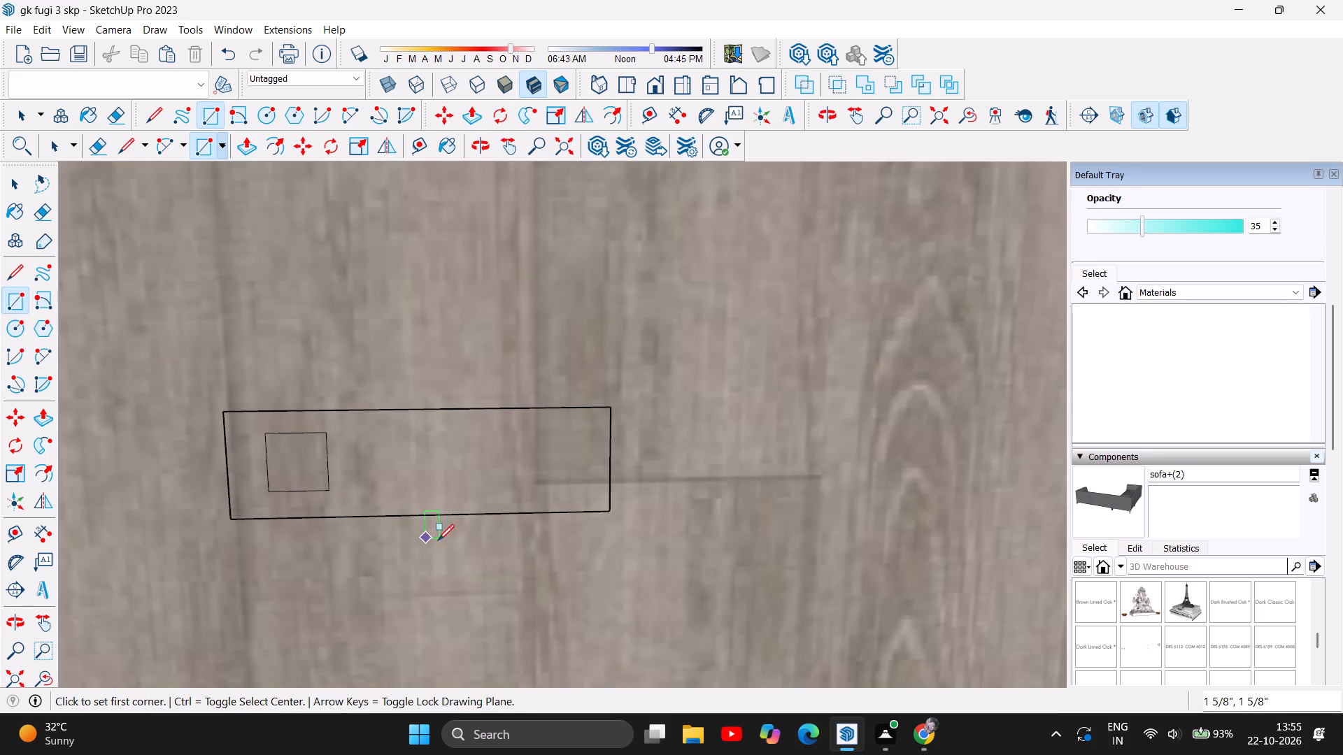
left_click(369, 433)
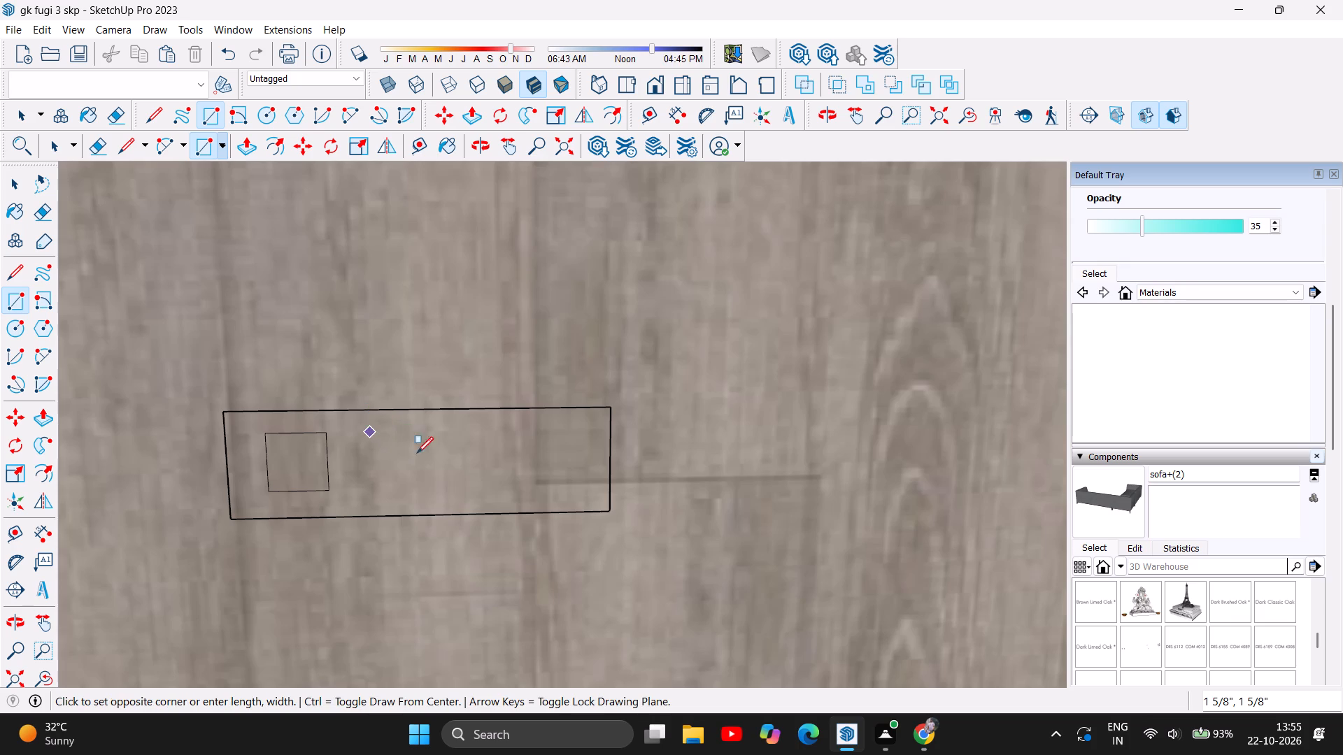
left_click(537, 476)
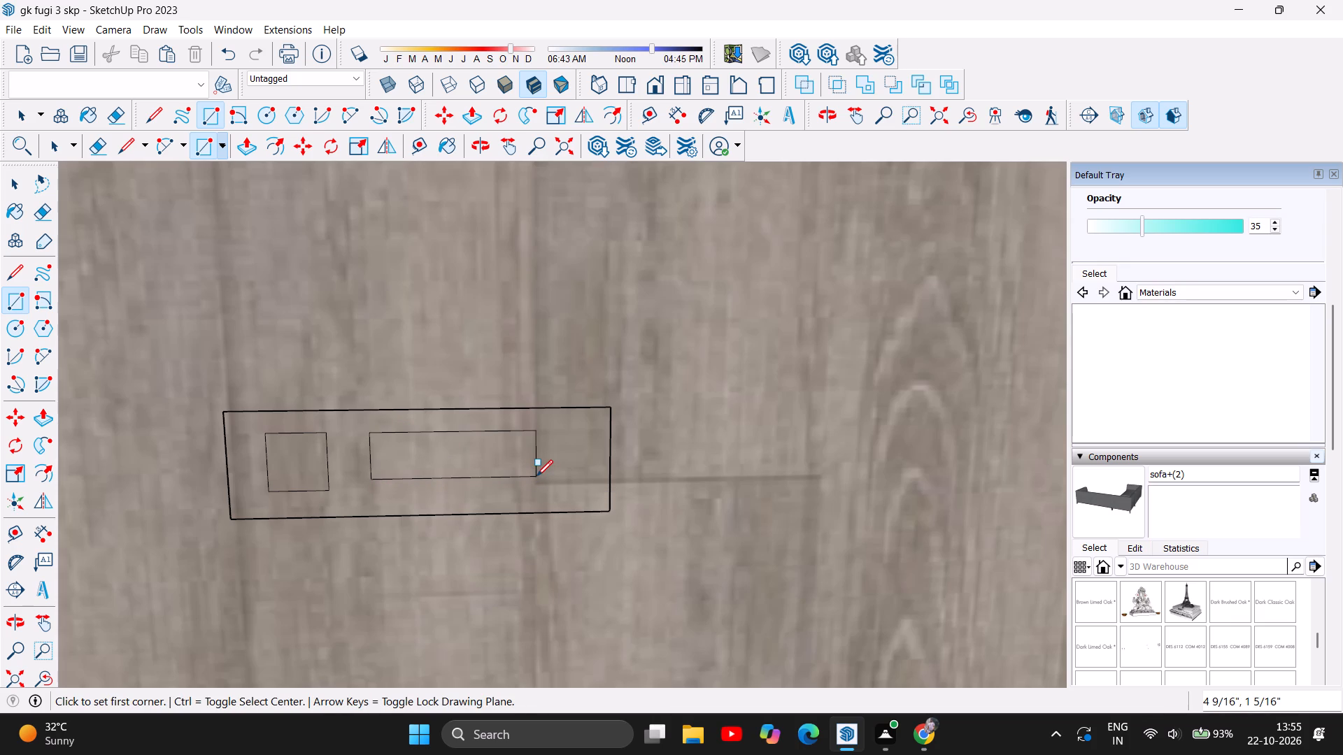
Extrude the outer plate face around the two inner shapes 1" out from the wall.
scroll(418, 444, "up", 4)
scroll(497, 543, "down", 5)
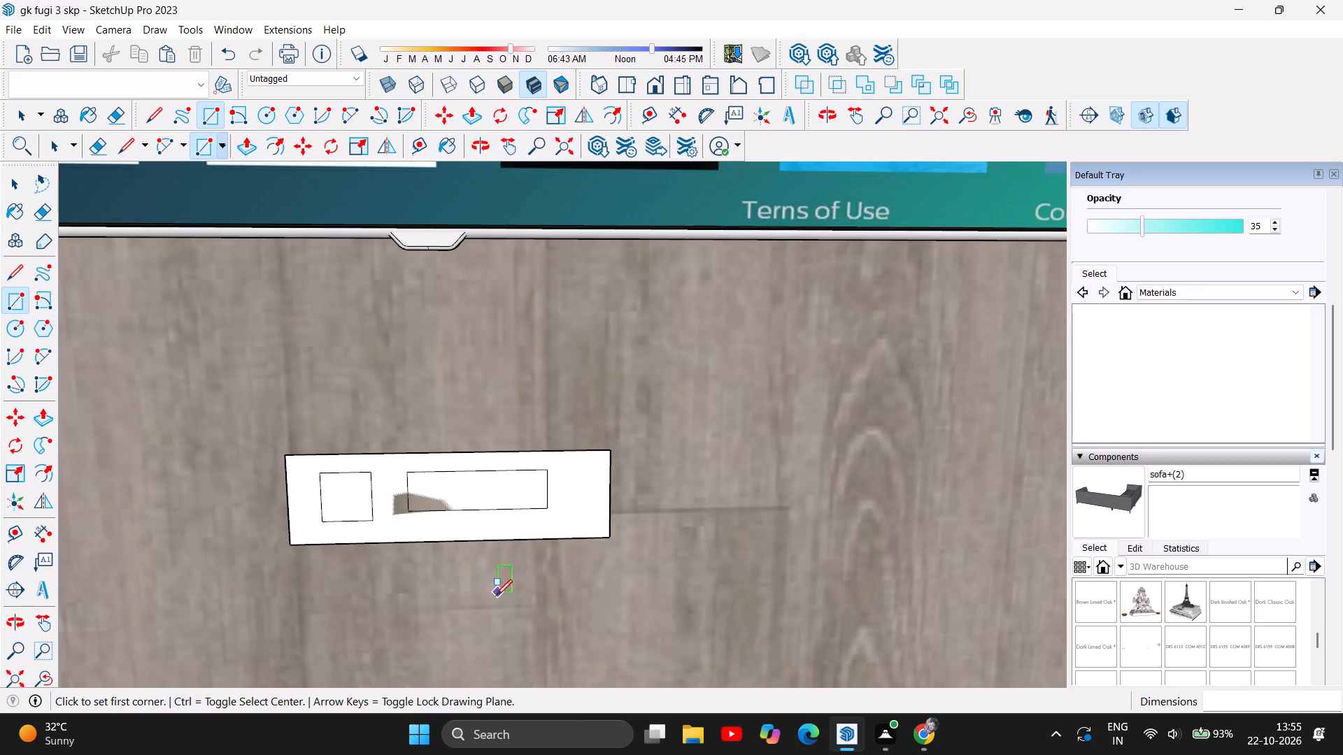
scroll(441, 559, "down", 5)
scroll(384, 515, "down", 6)
scroll(464, 526, "down", 5)
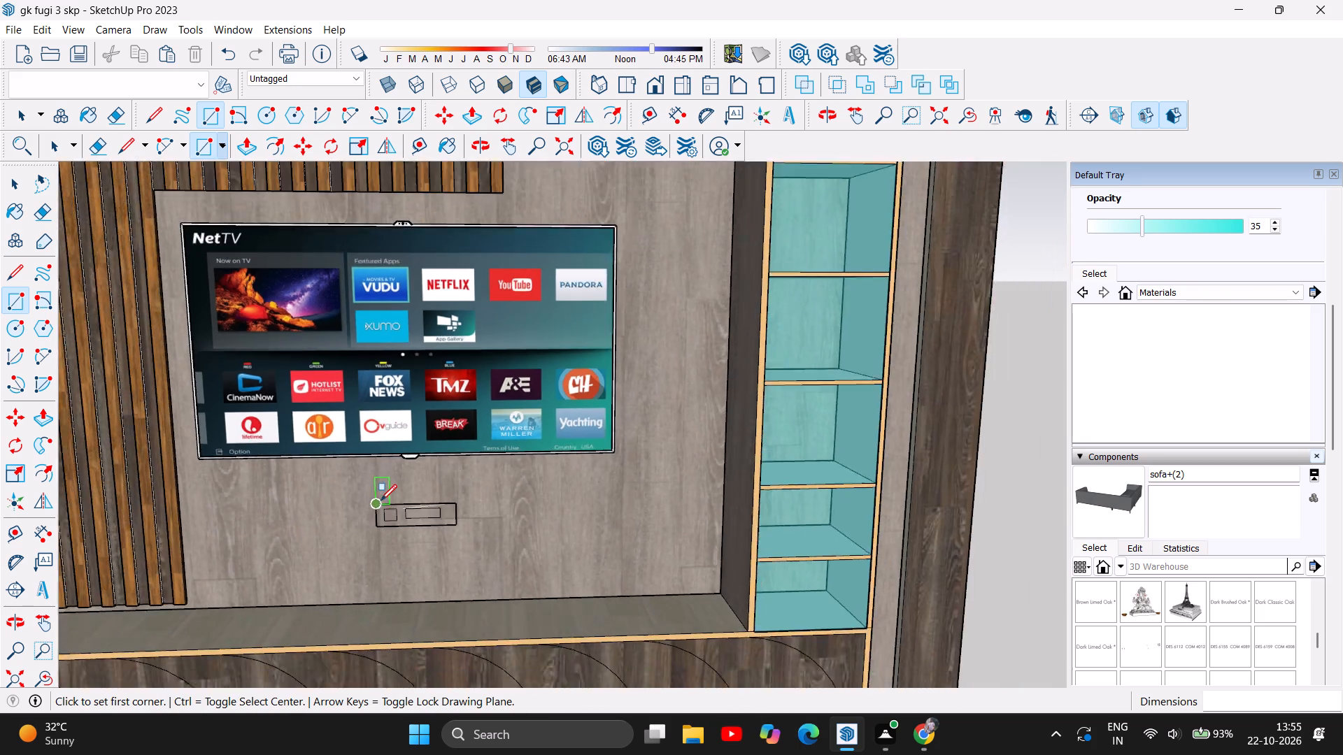
scroll(463, 591, "up", 6)
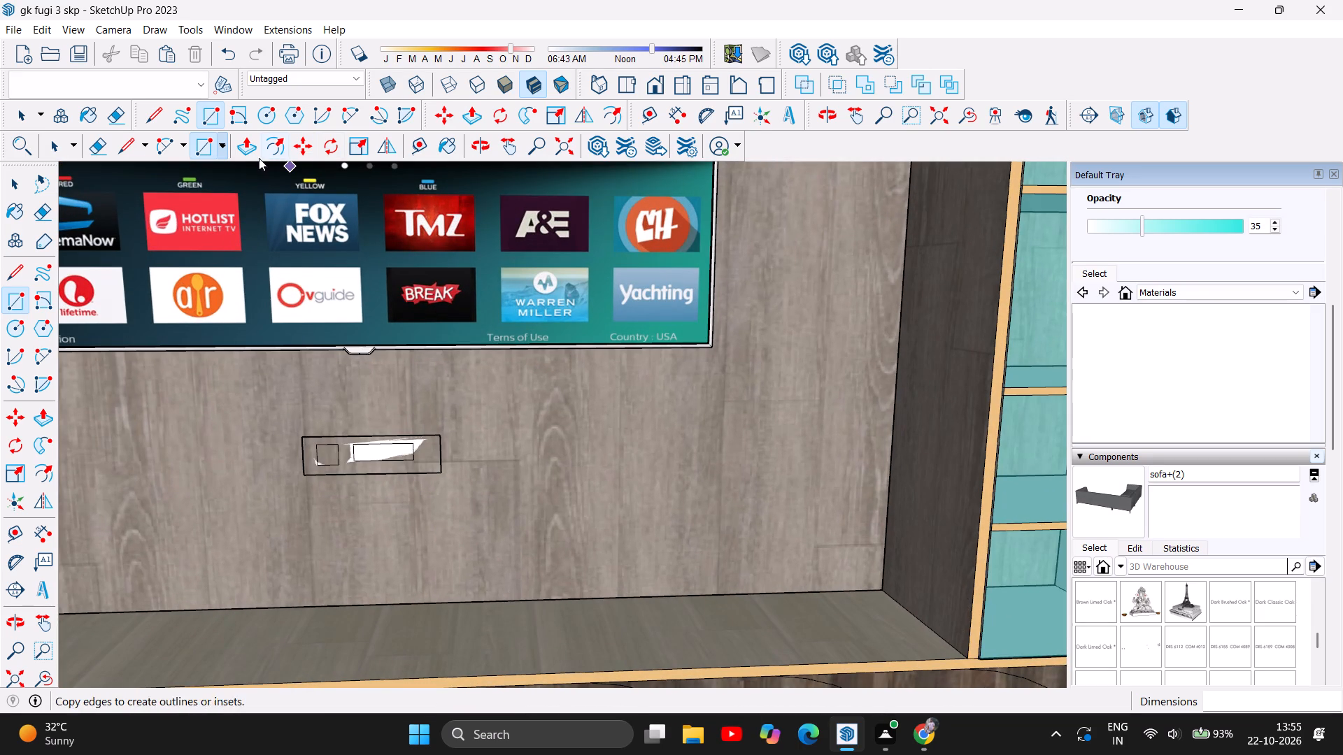
left_click(249, 151)
scroll(509, 568, "up", 3)
scroll(385, 419, "up", 3)
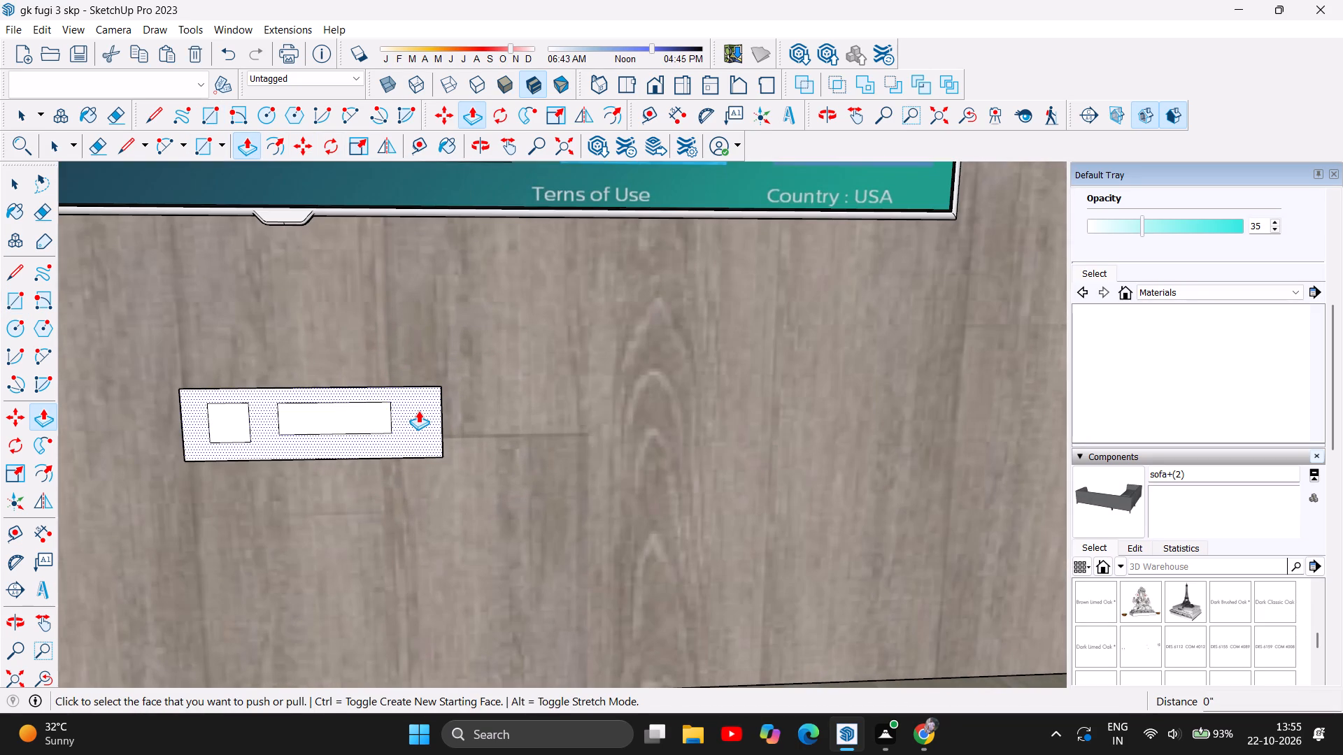
left_click(418, 410)
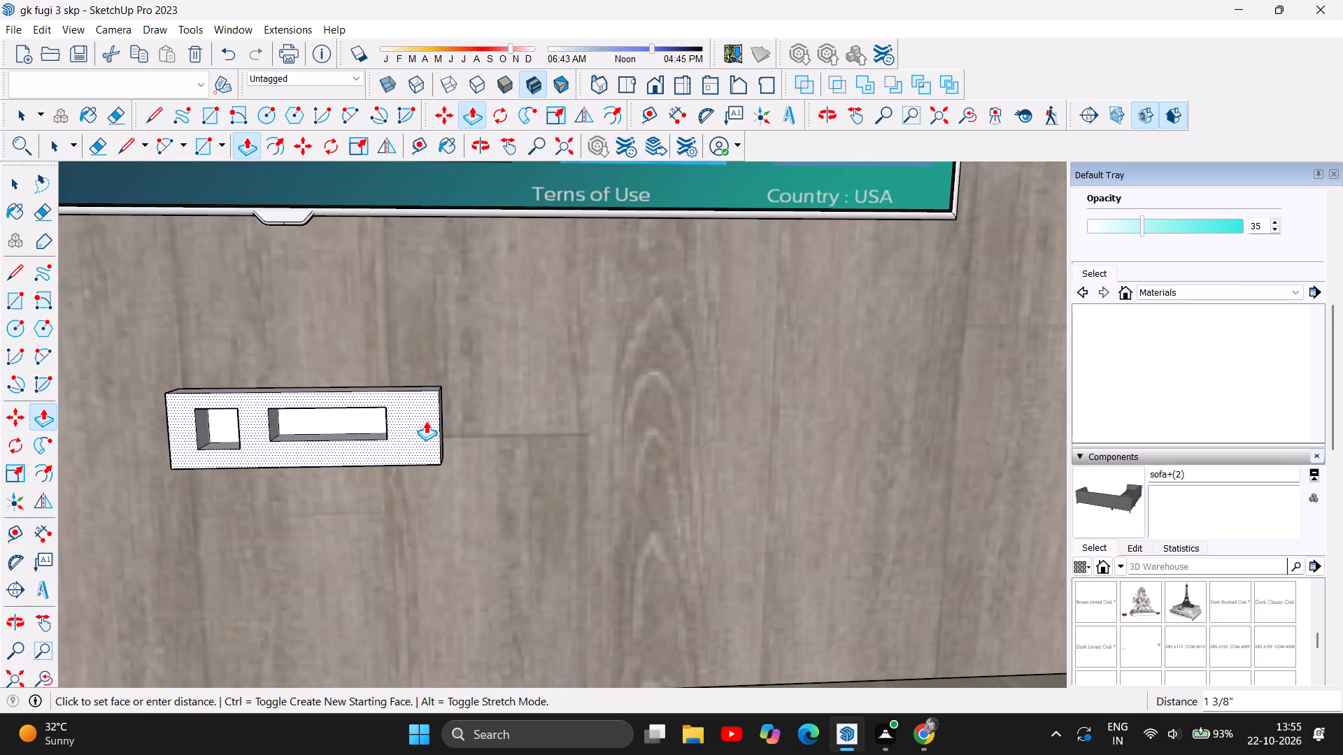
key("1")
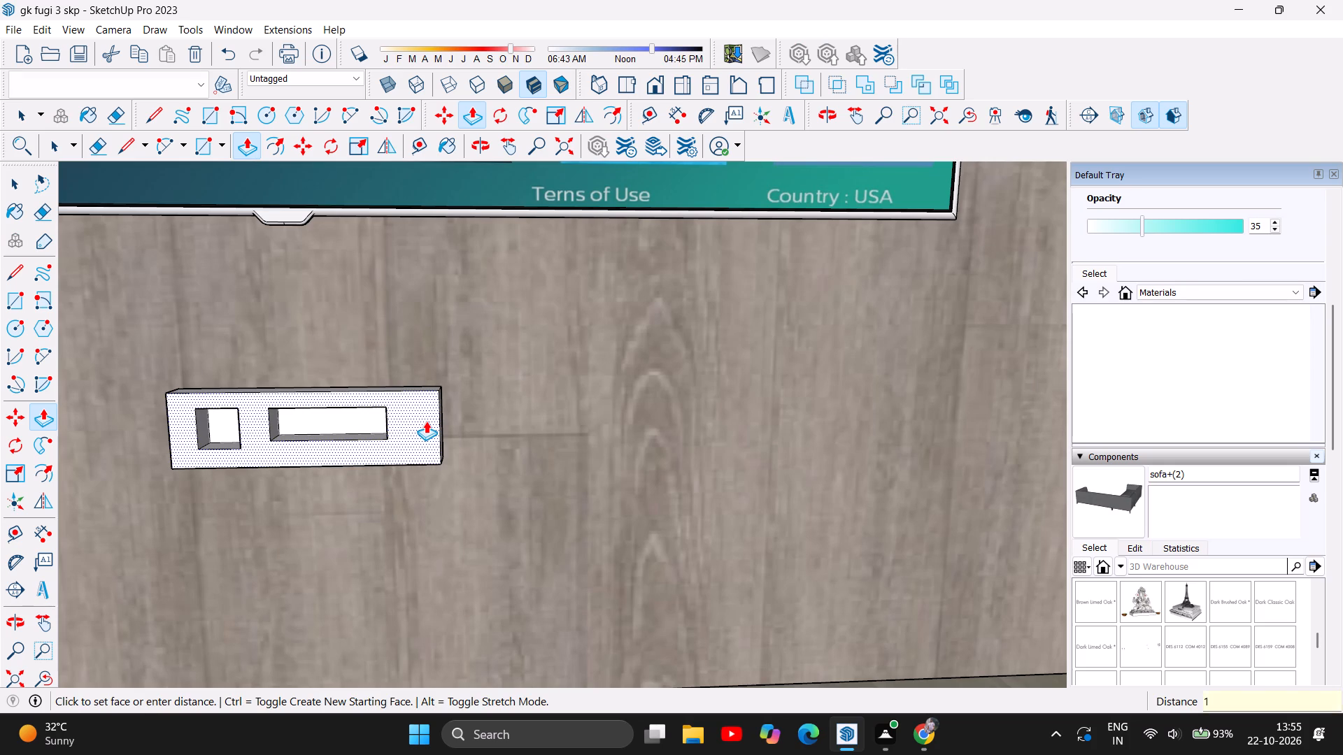
key("Return")
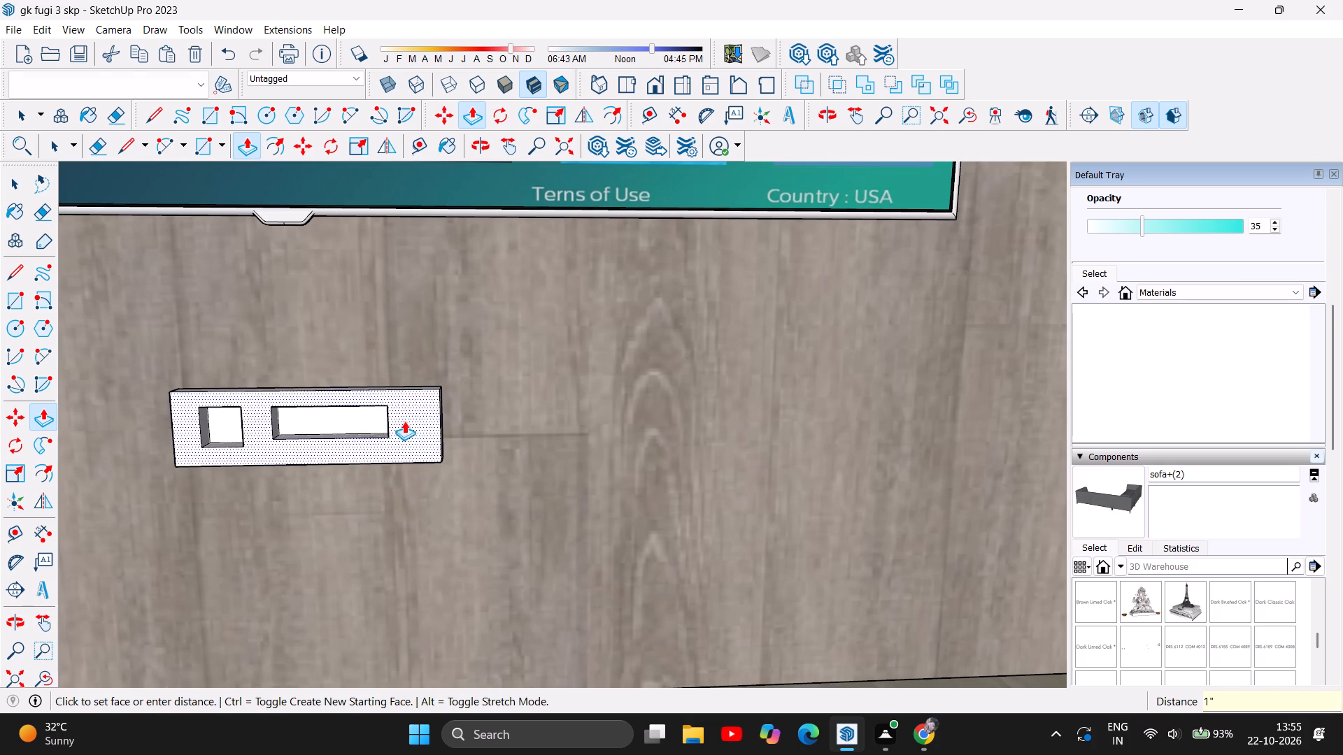
Extrude the plate's inner square face about 13/16" and its inner rectangular face about 9/16" outward.
scroll(454, 475, "down", 5)
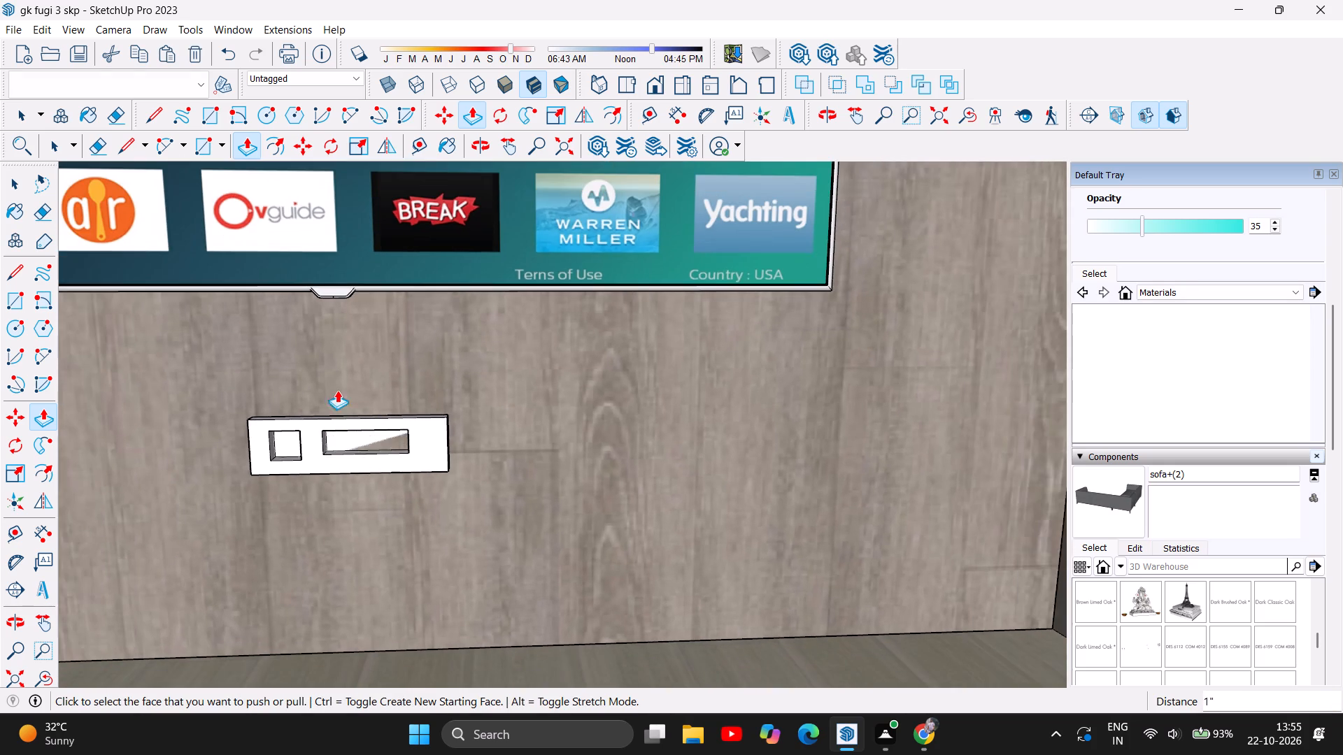
scroll(469, 416, "down", 4)
scroll(314, 431, "up", 19)
scroll(327, 445, "up", 8)
left_click(334, 425)
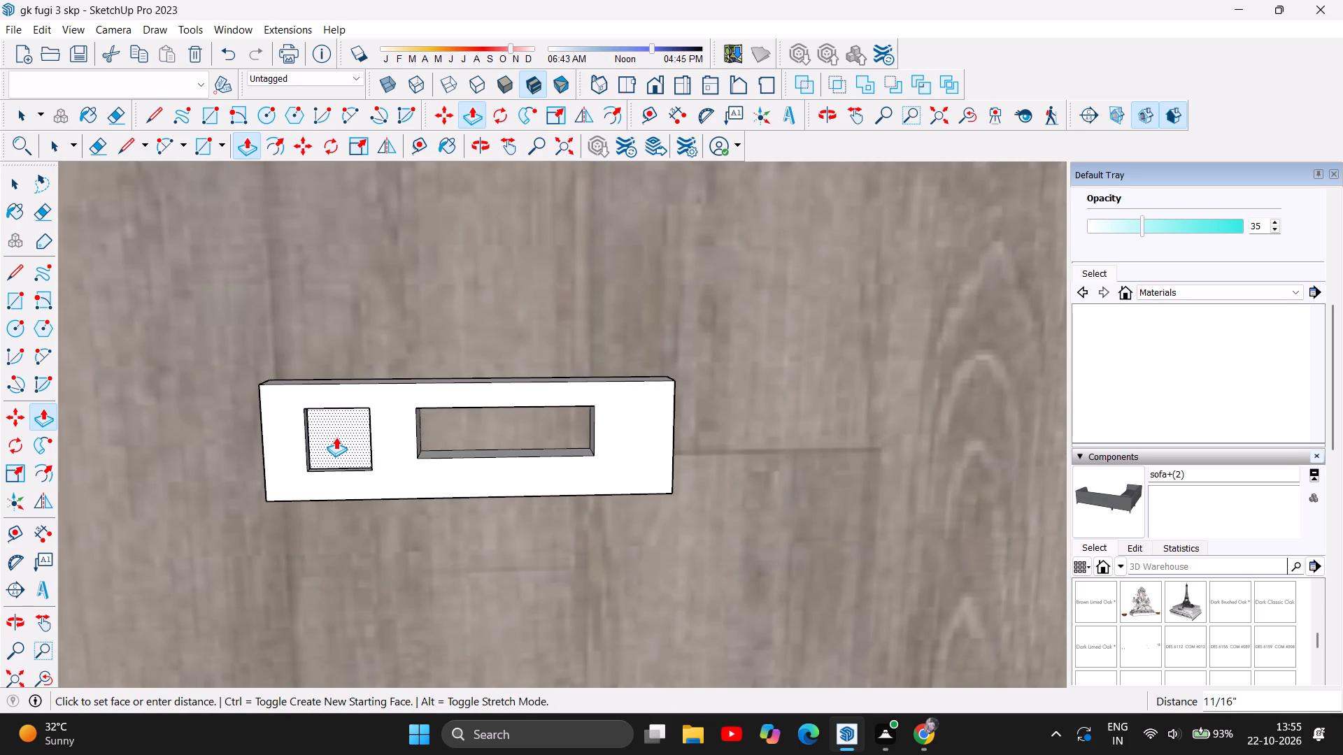
left_click(335, 438)
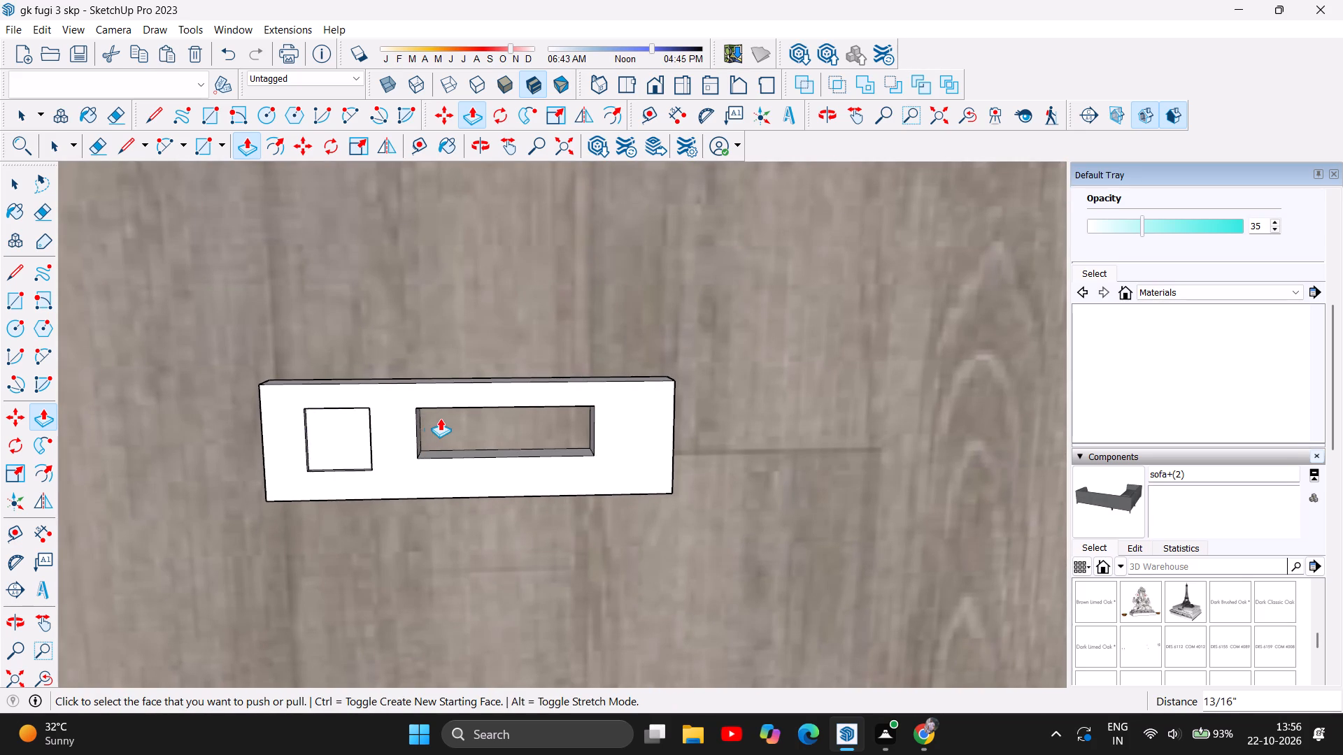
left_click(464, 416)
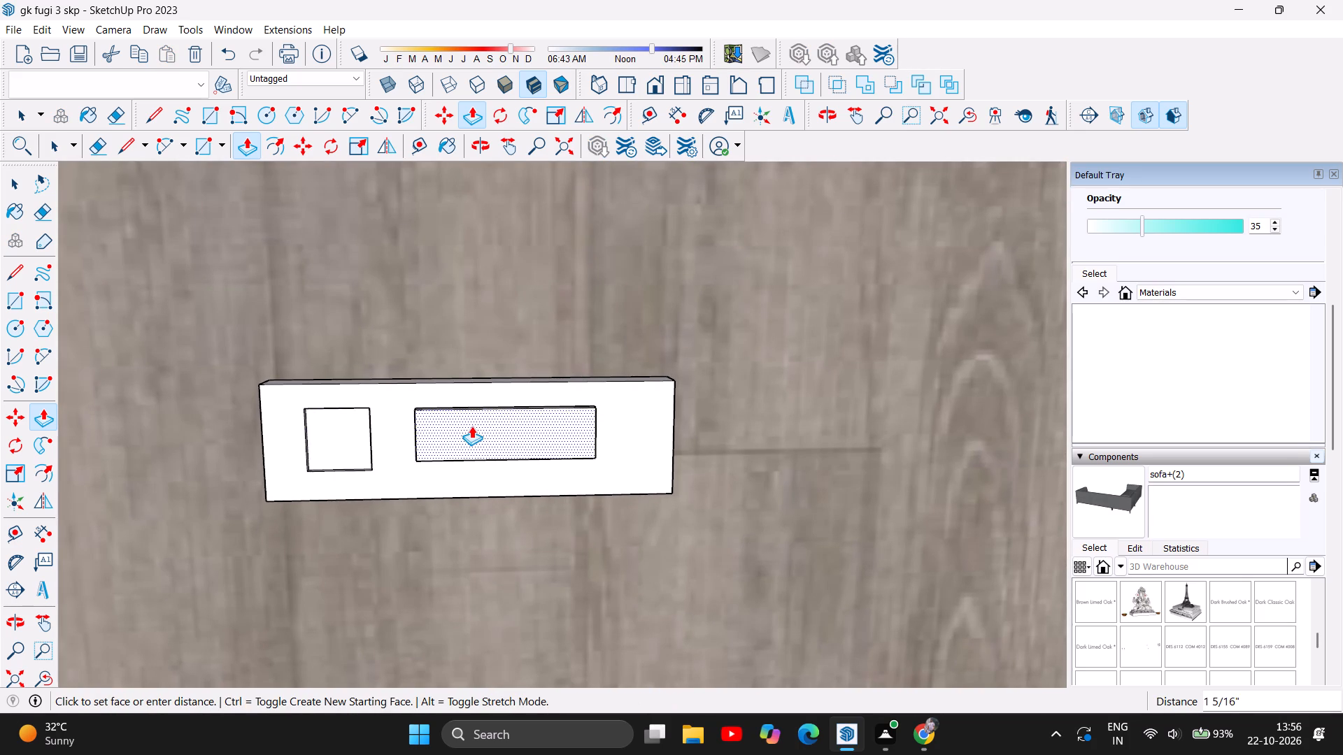
left_click(471, 421)
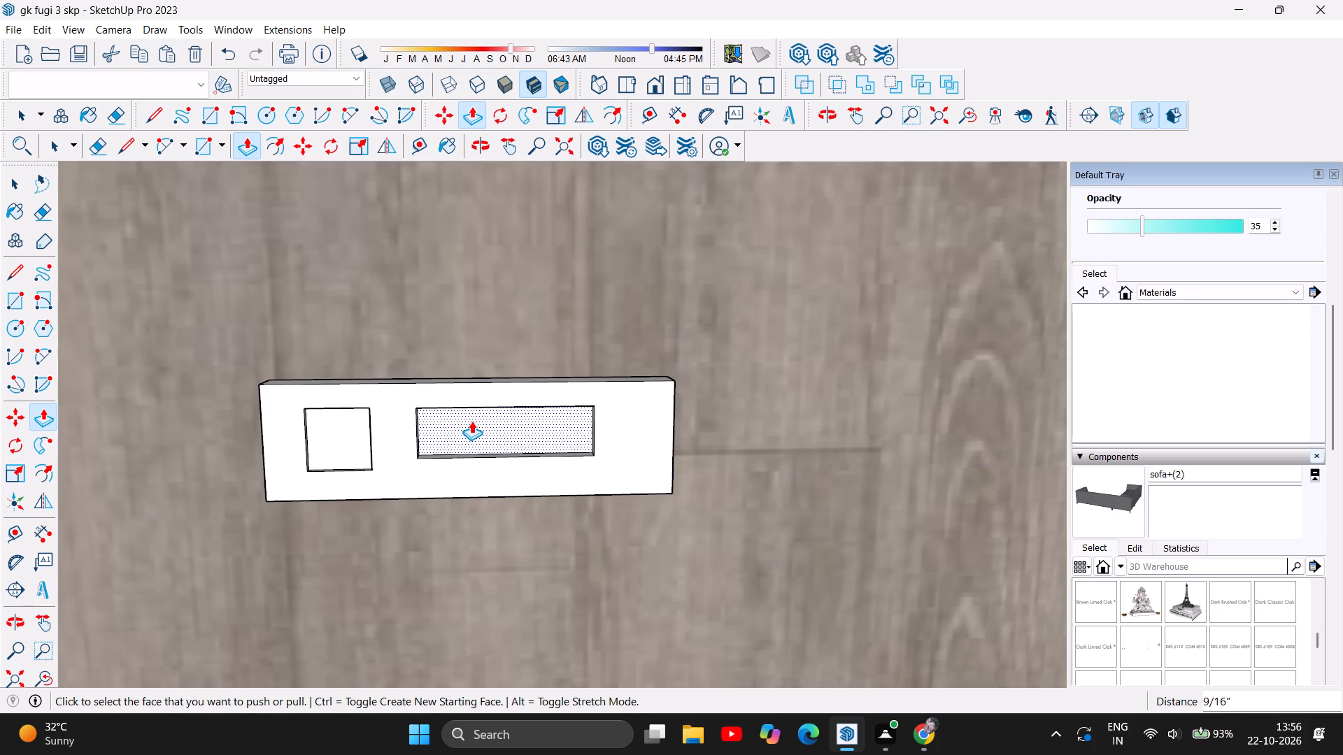
Examine the new plate below the TV both within the whole wall composition and up close.
scroll(531, 511, "down", 10)
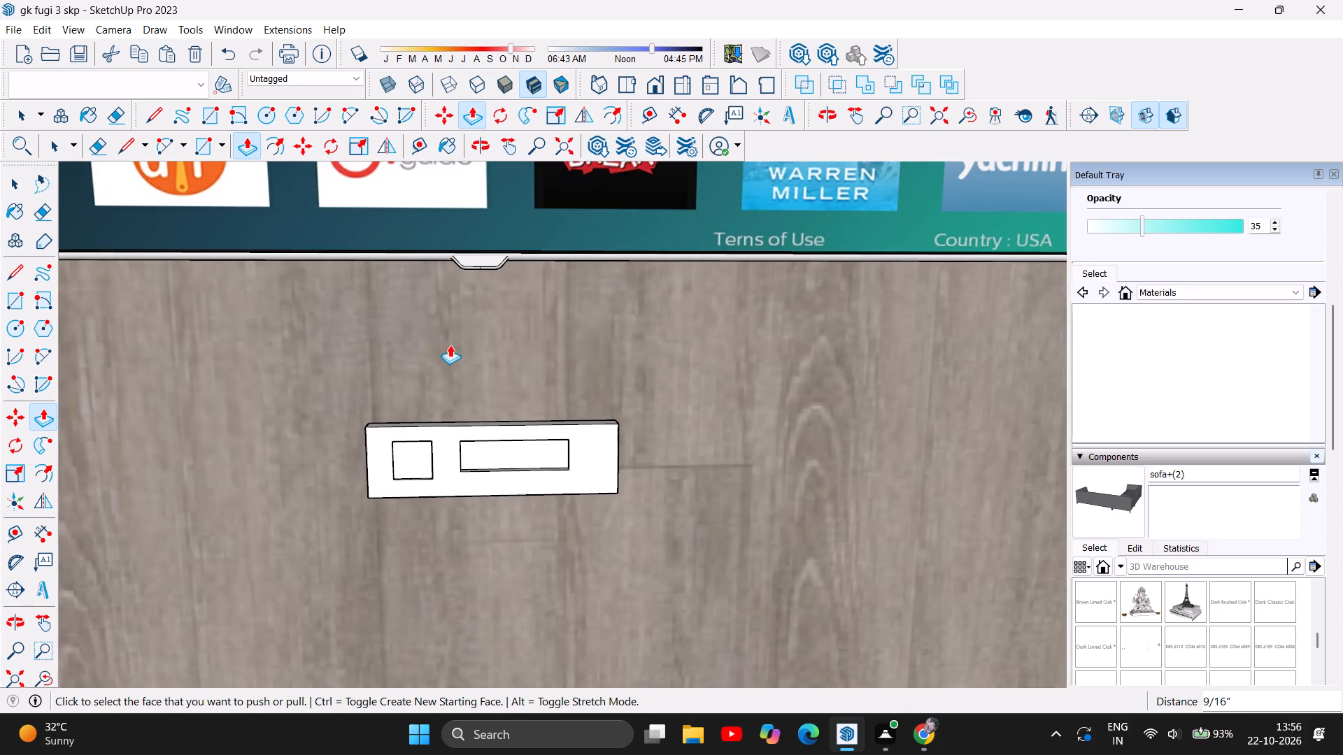
scroll(457, 408, "down", 6)
scroll(569, 415, "down", 5)
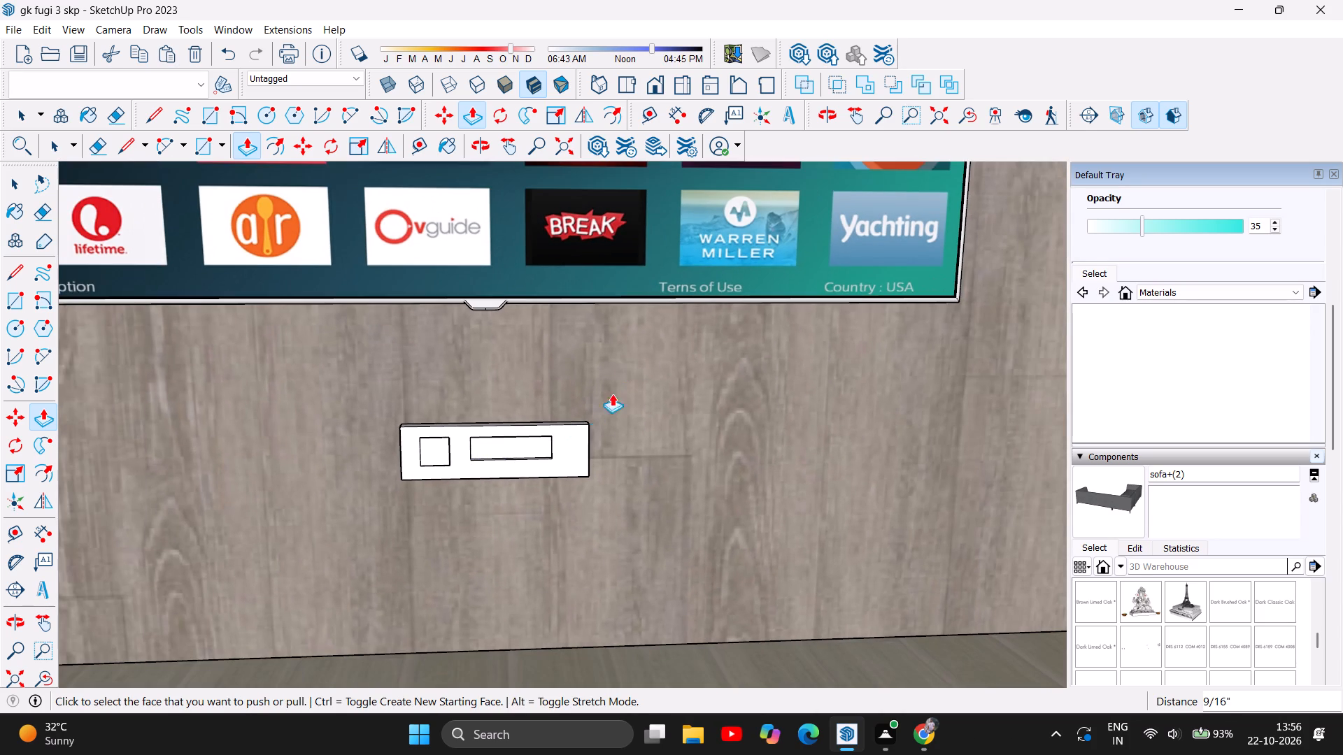
scroll(399, 472, "down", 6)
scroll(415, 349, "down", 4)
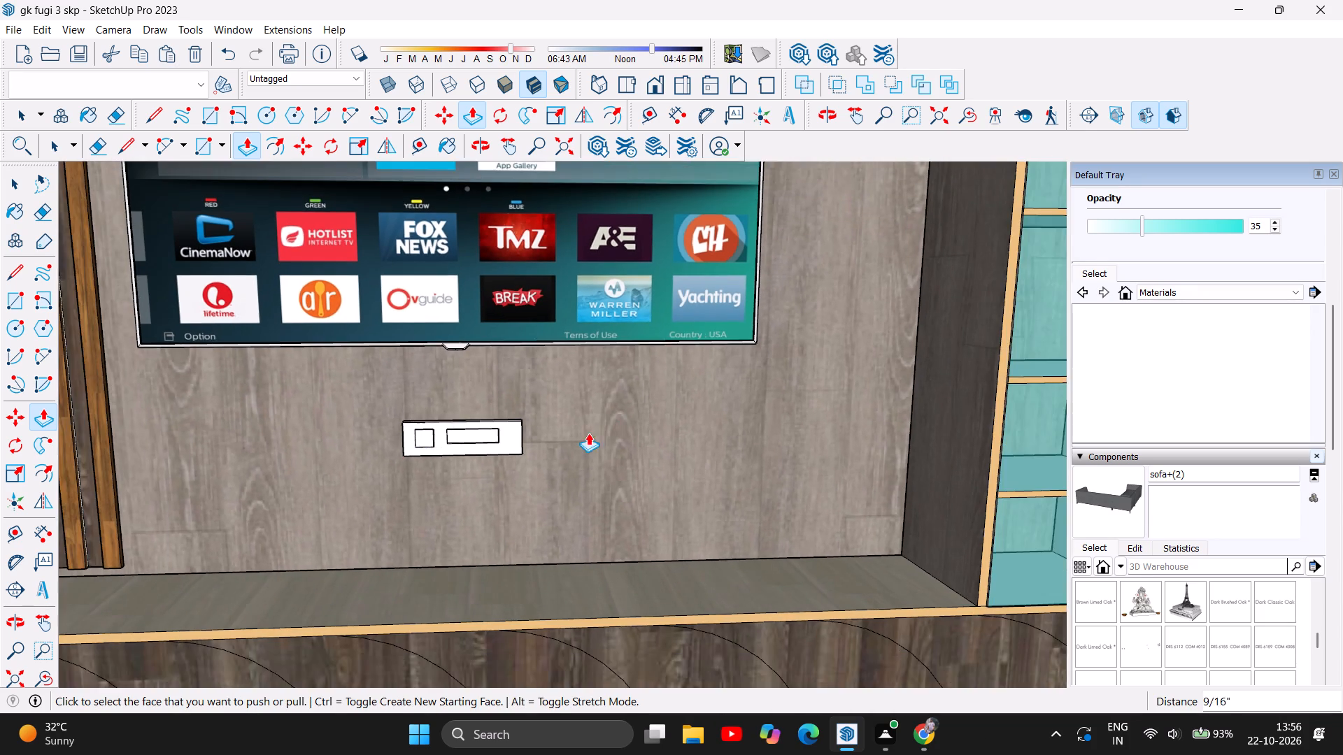
scroll(583, 438, "down", 17)
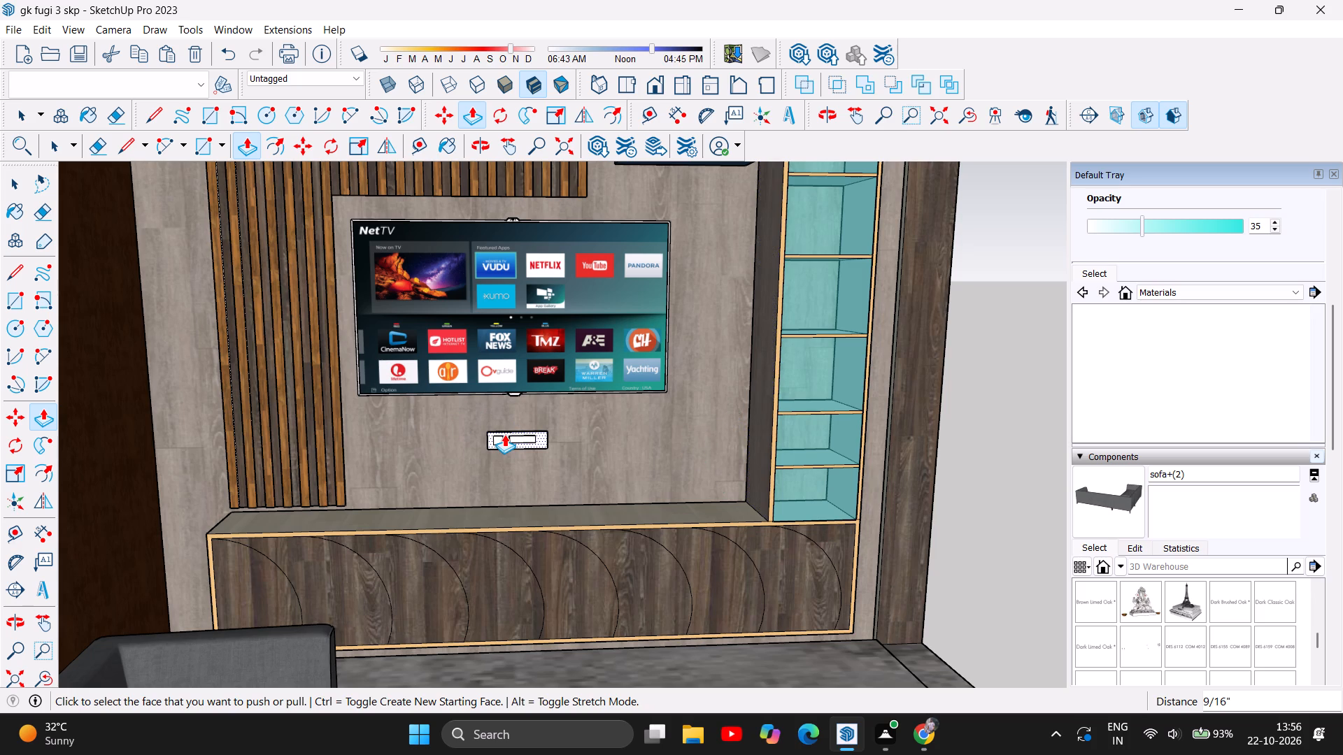
scroll(530, 459, "up", 6)
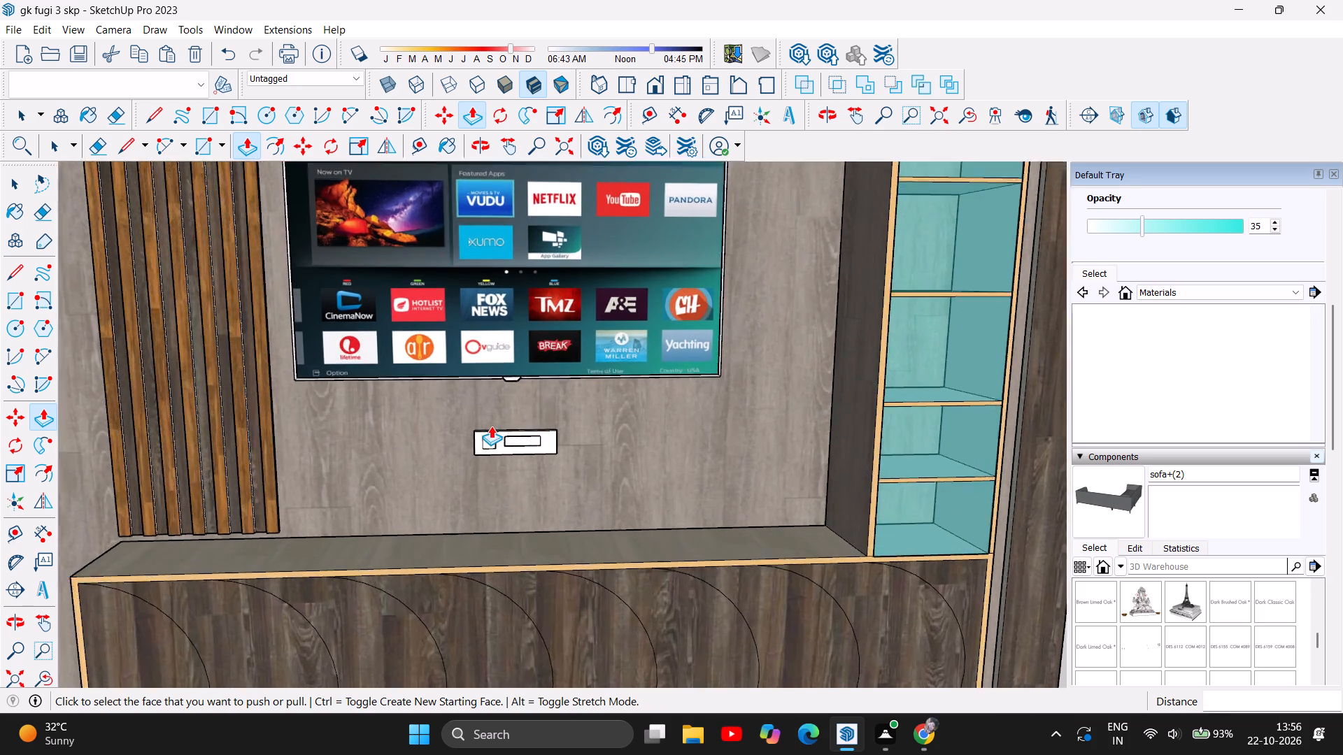
scroll(491, 426, "up", 17)
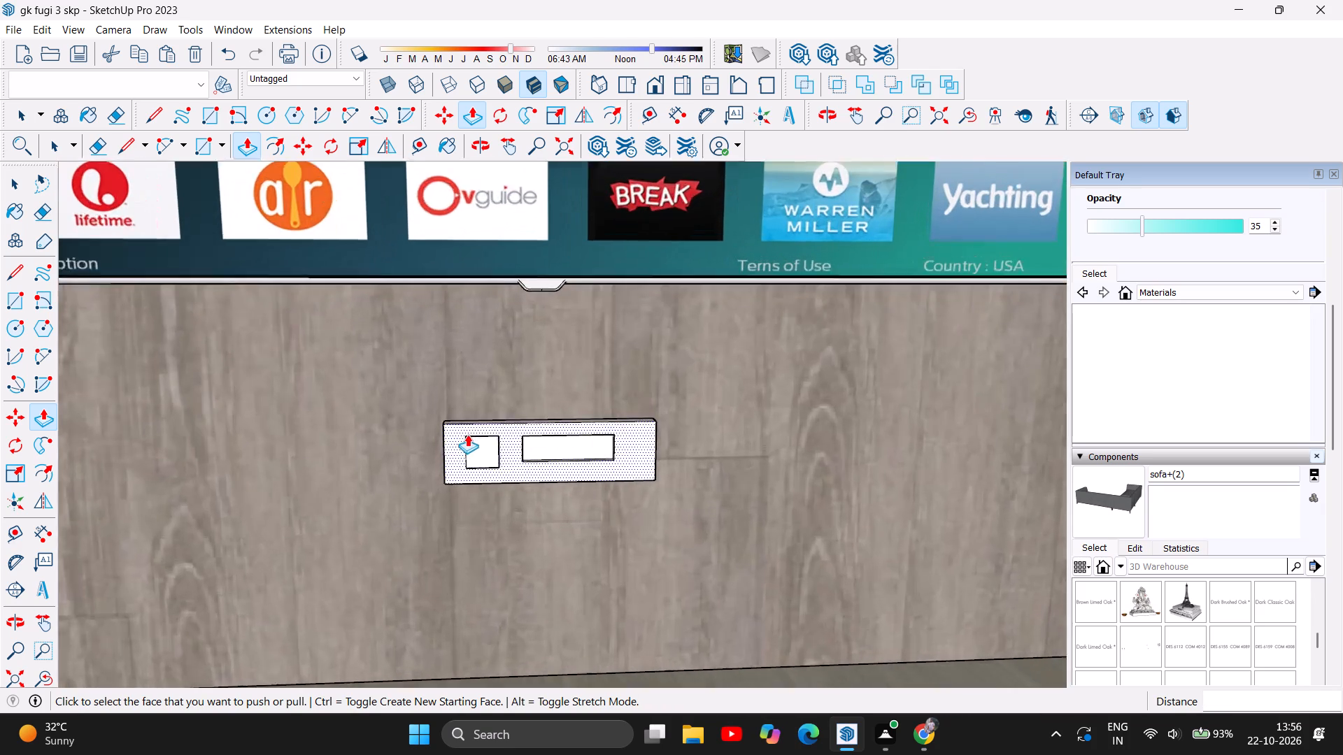
scroll(467, 434, "up", 3)
scroll(518, 473, "up", 13)
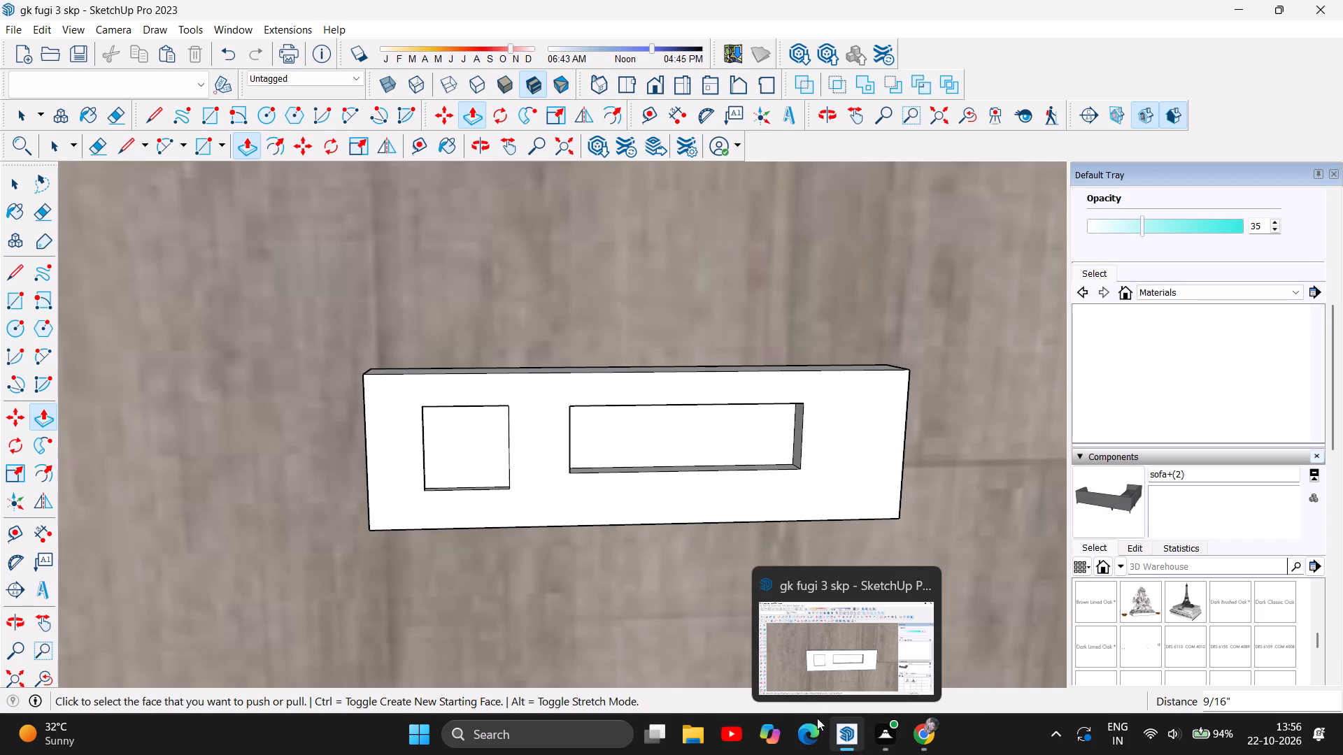
scroll(350, 539, "down", 1)
scroll(346, 505, "up", 1)
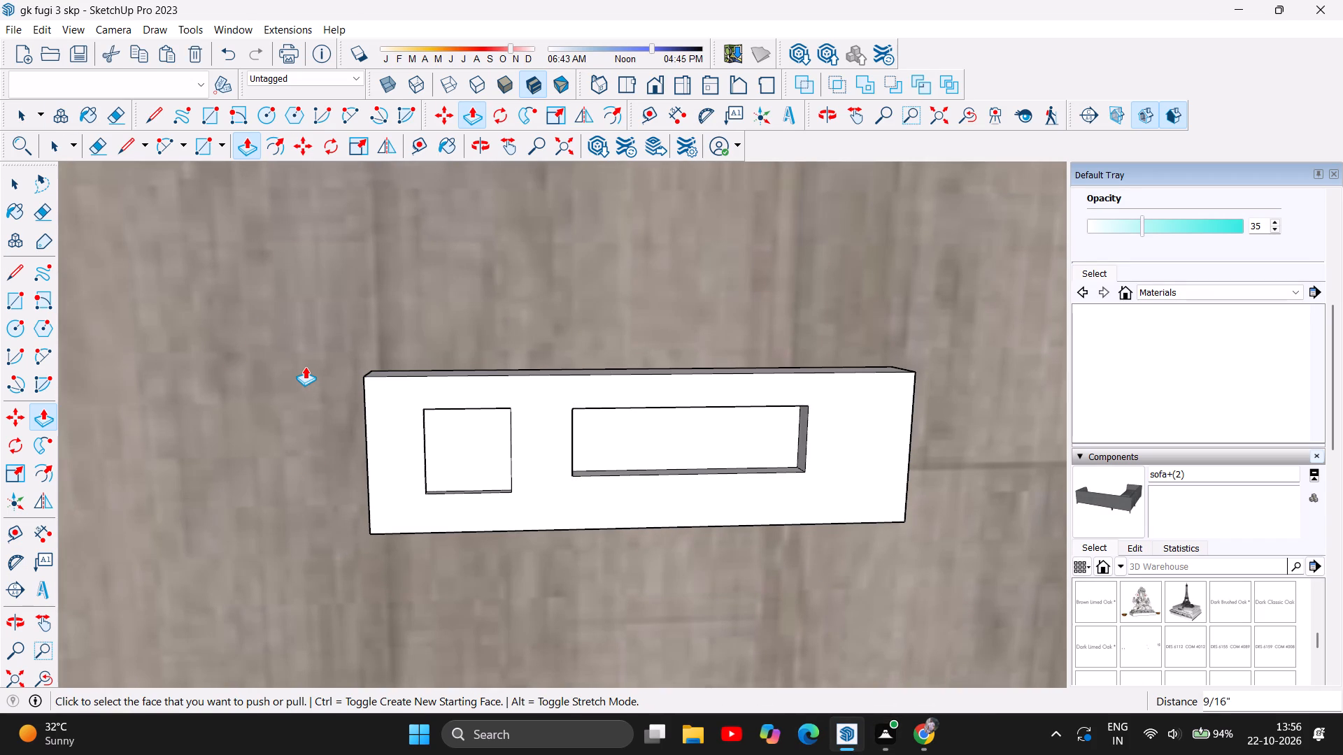
Examine the white plate below the TV against the surrounding wall and up close.
scroll(299, 369, "down", 11)
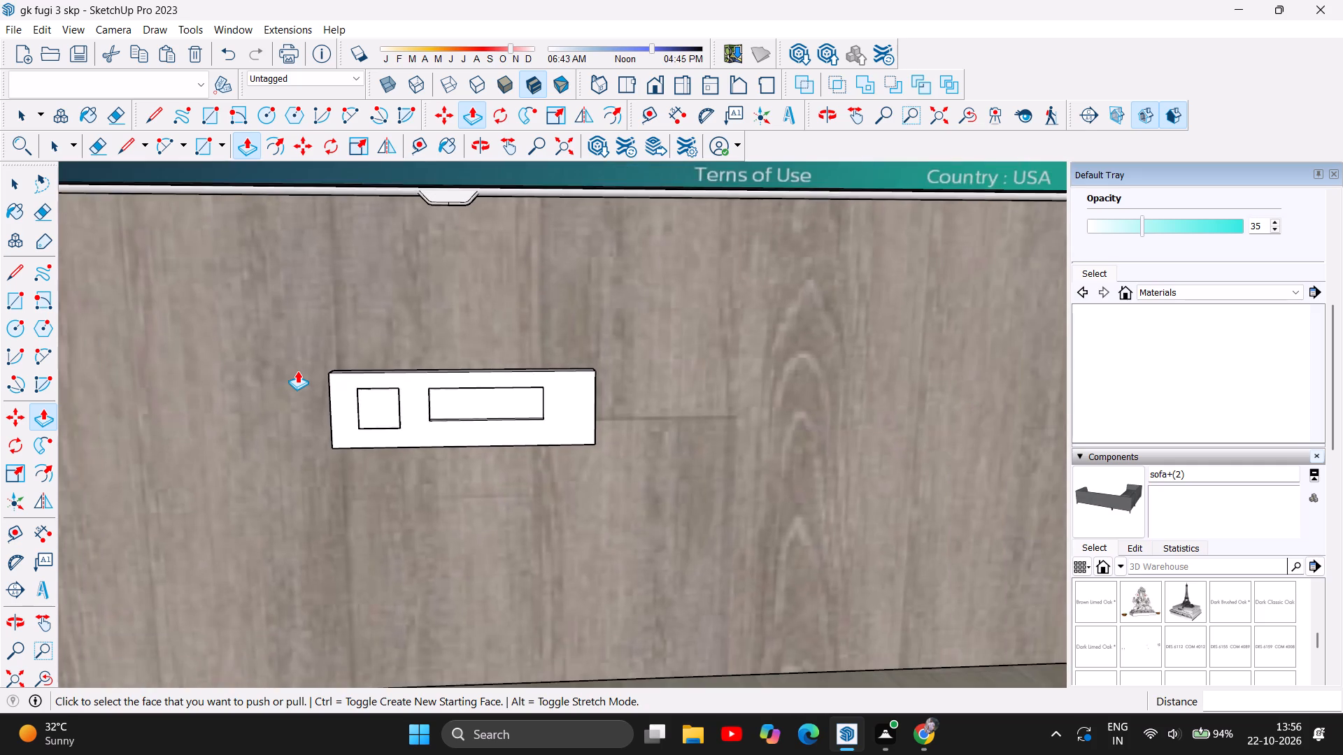
scroll(297, 371, "down", 2)
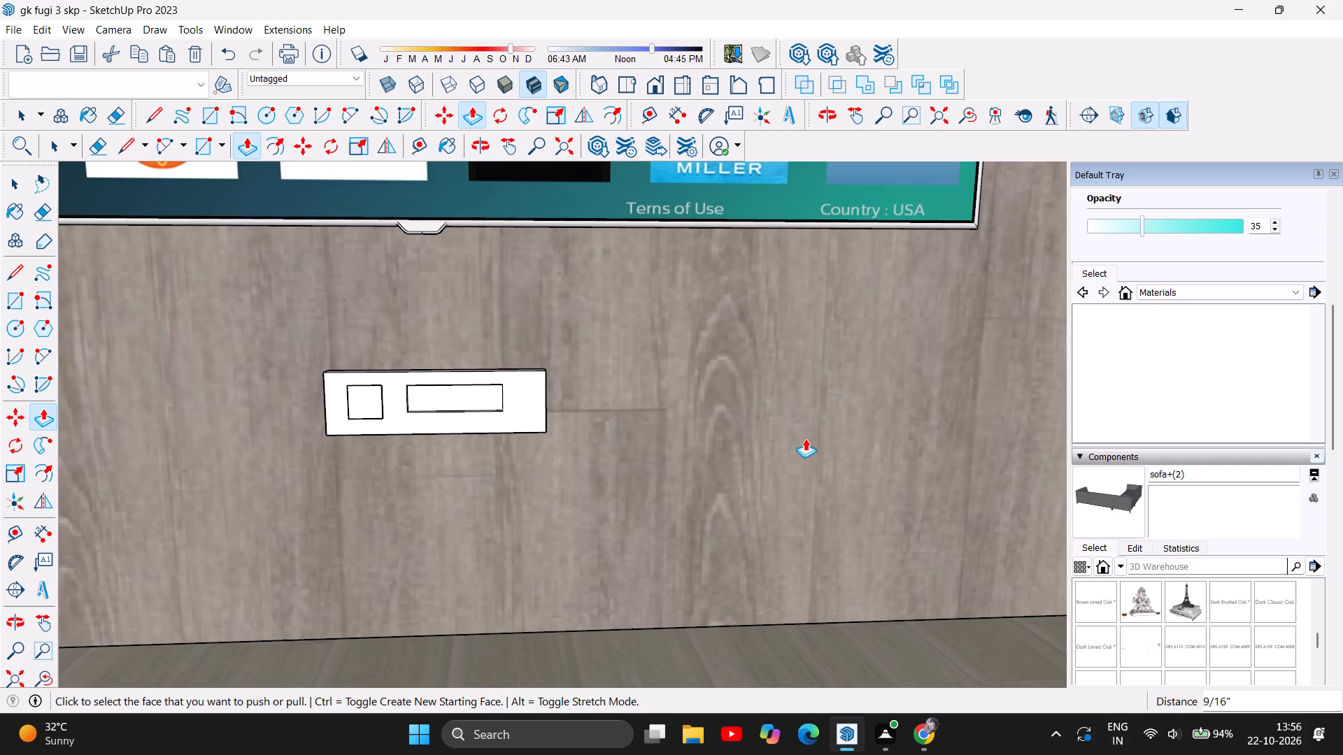
scroll(811, 487, "down", 1)
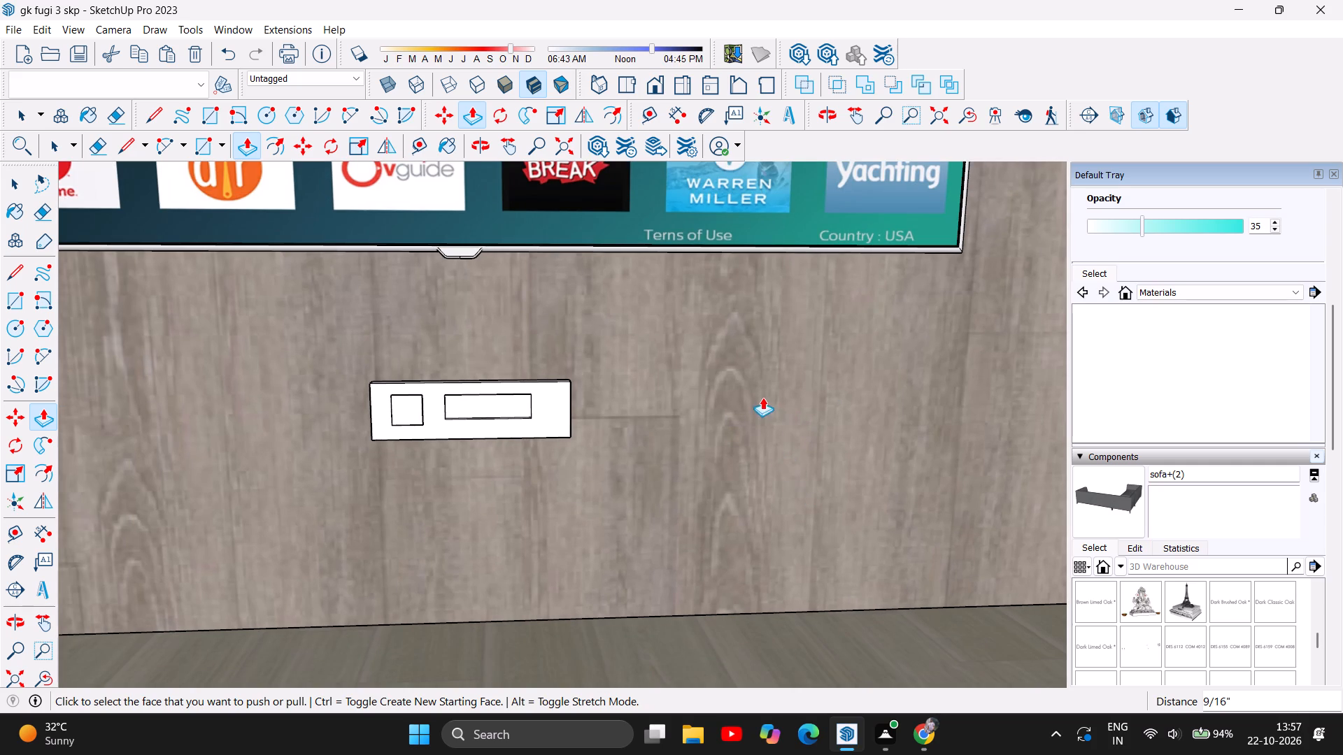
scroll(885, 443, "down", 4)
scroll(372, 338, "up", 5)
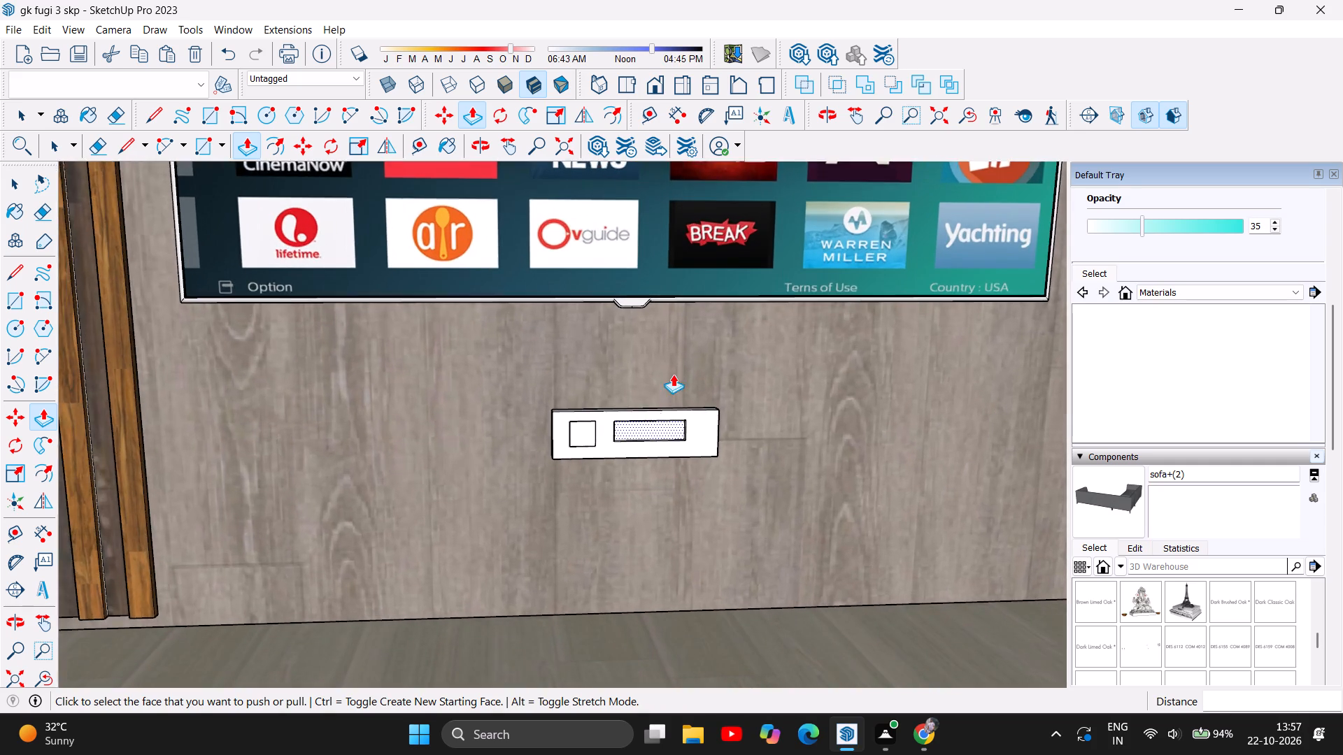
scroll(685, 380, "up", 6)
scroll(578, 390, "up", 7)
scroll(456, 436, "up", 6)
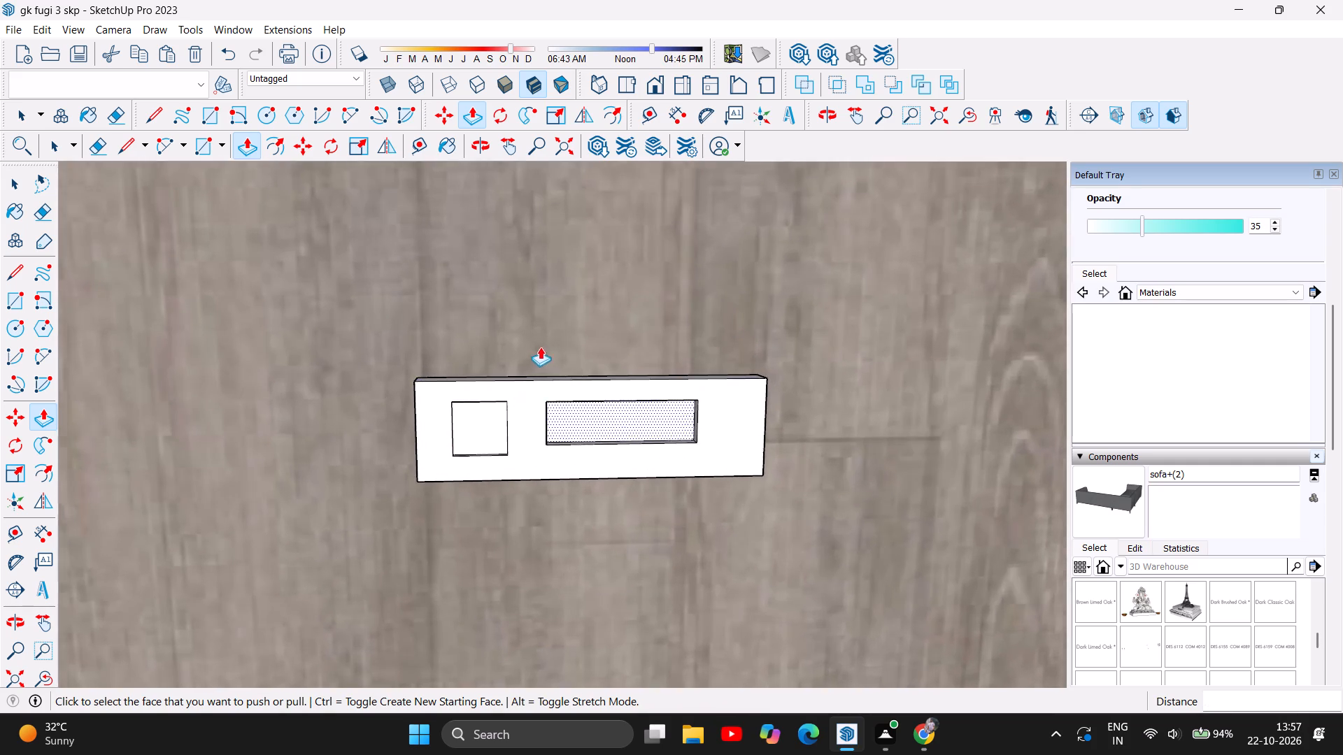
scroll(534, 348, "up", 8)
scroll(497, 467, "up", 6)
scroll(546, 590, "up", 3)
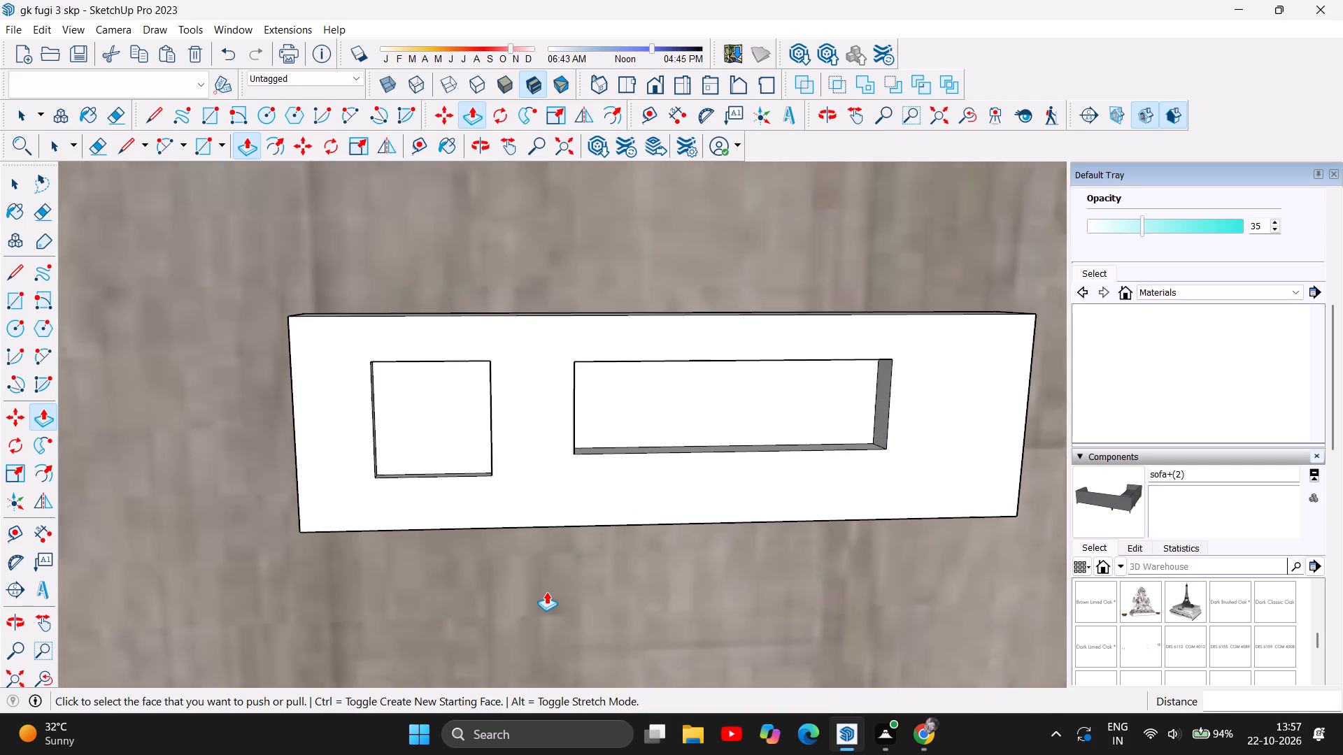
Pull the plate's recessed inner rectangular face about 3/8" outward toward the plate's front.
scroll(546, 591, "up", 2)
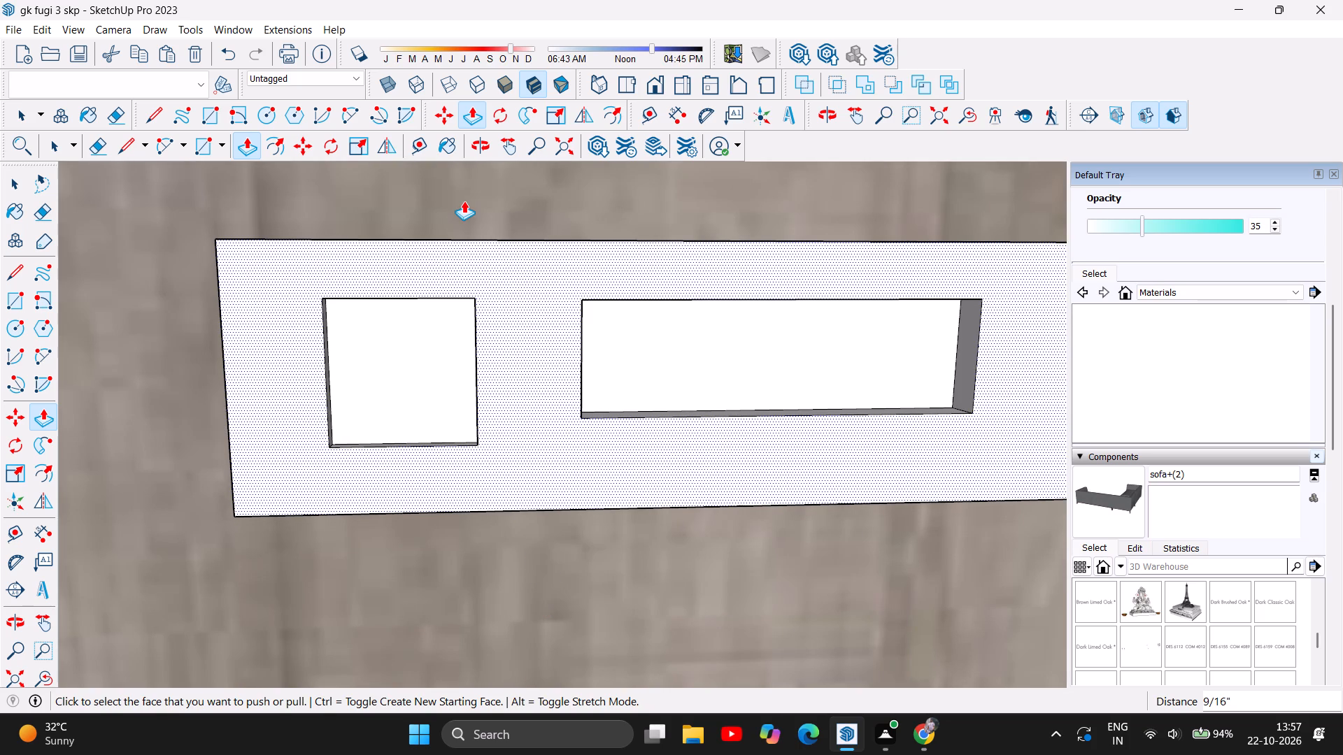
scroll(1060, 278, "up", 6)
scroll(1007, 301, "up", 3)
left_click(648, 410)
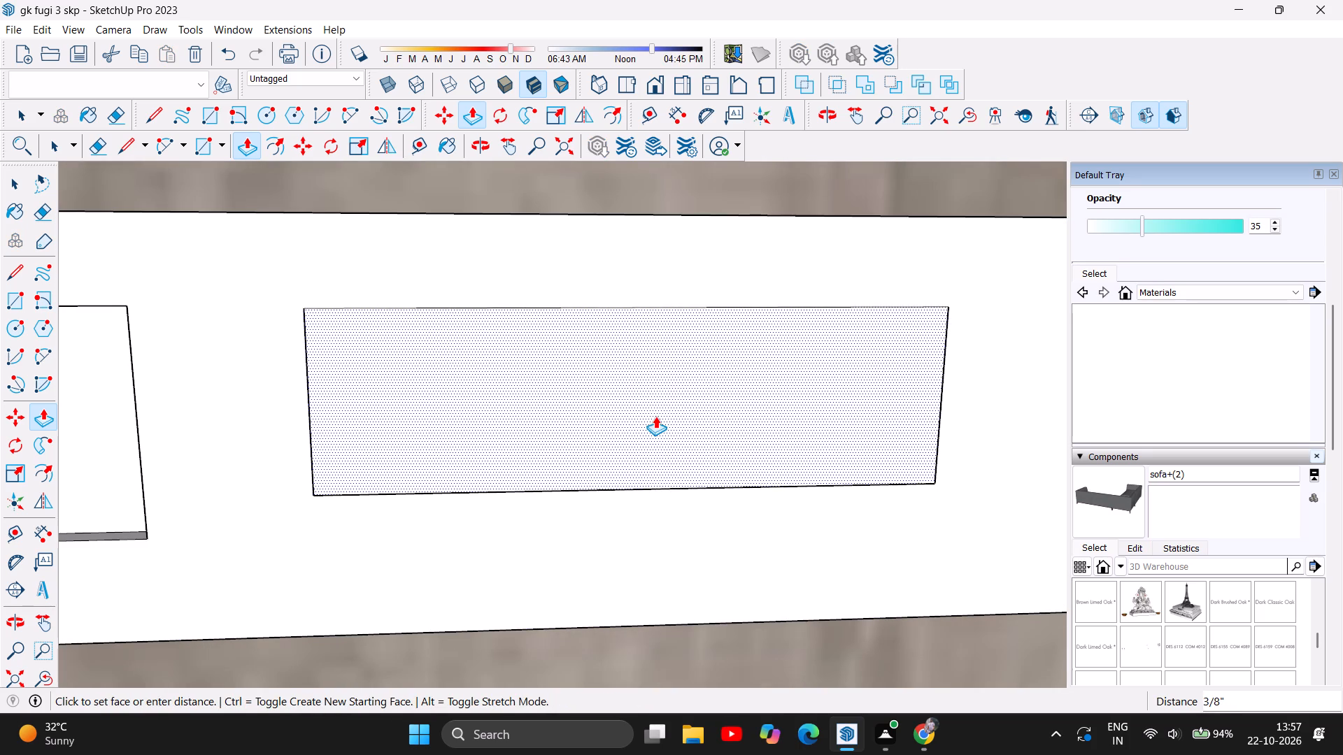
double_click(655, 416)
Draw three circles of about 1/8" radius in a triangle on the plate's square inner face, one above and two below.
scroll(844, 398, "down", 5)
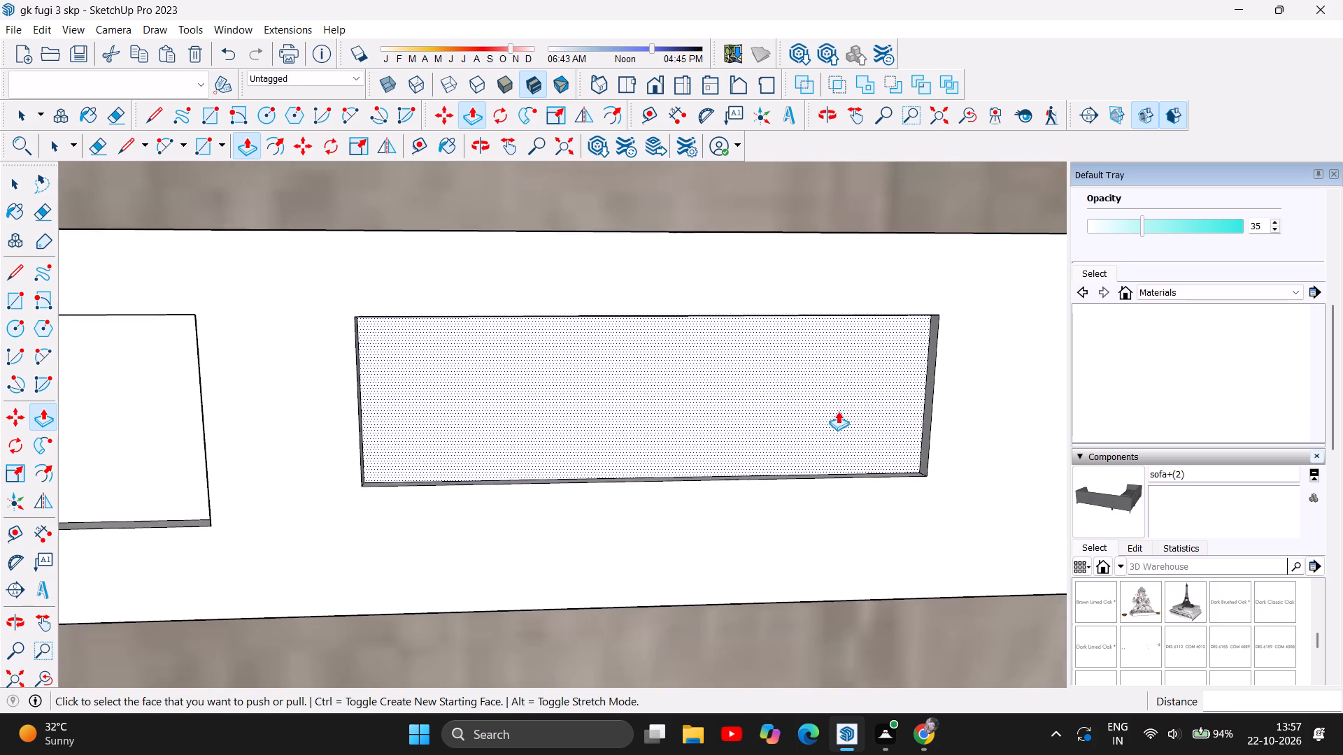
scroll(297, 459, "up", 2)
scroll(599, 445, "down", 6)
scroll(218, 408, "up", 2)
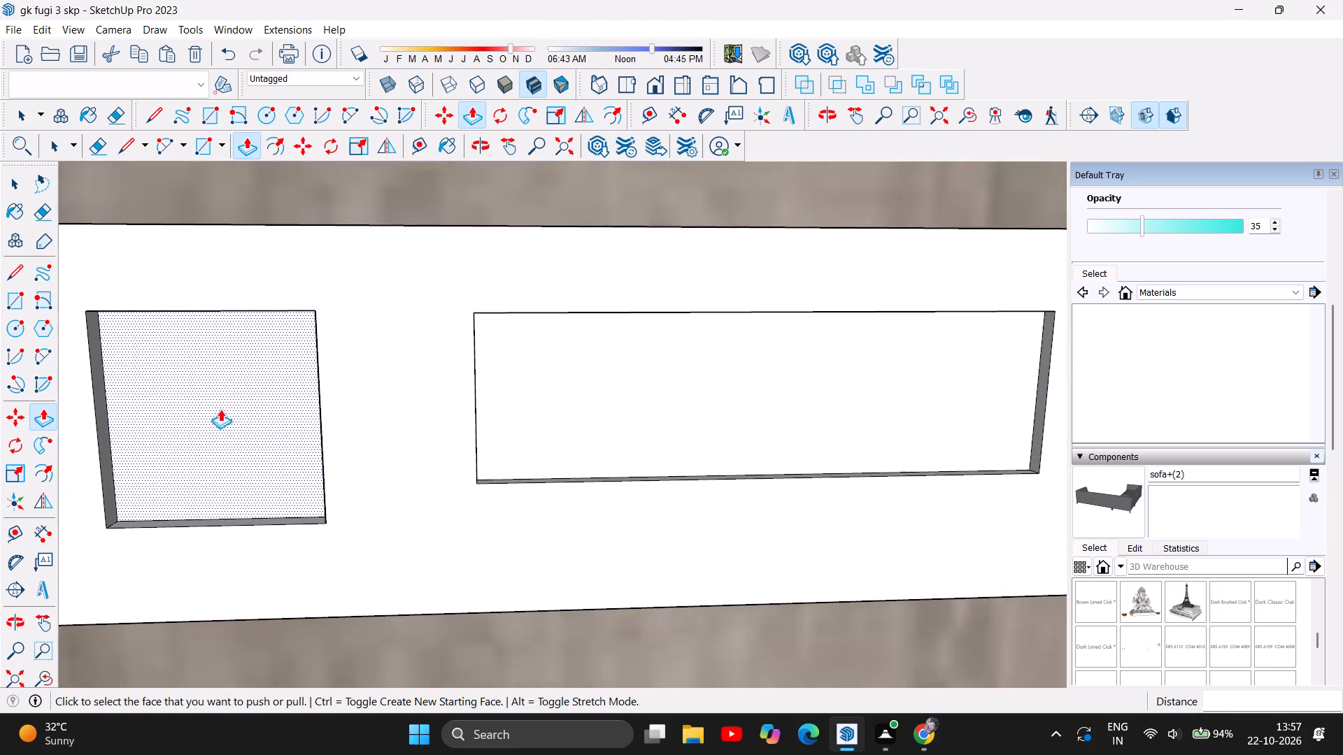
left_click(15, 324)
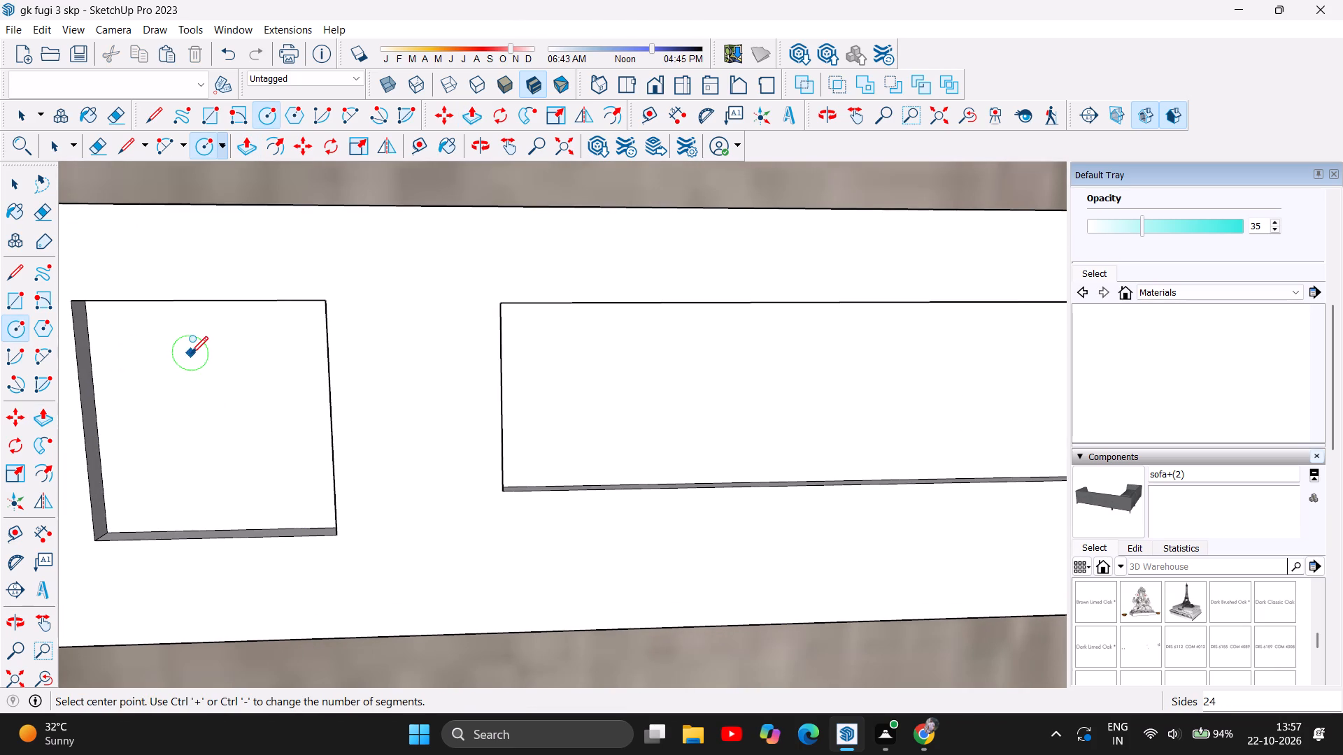
left_click(188, 353)
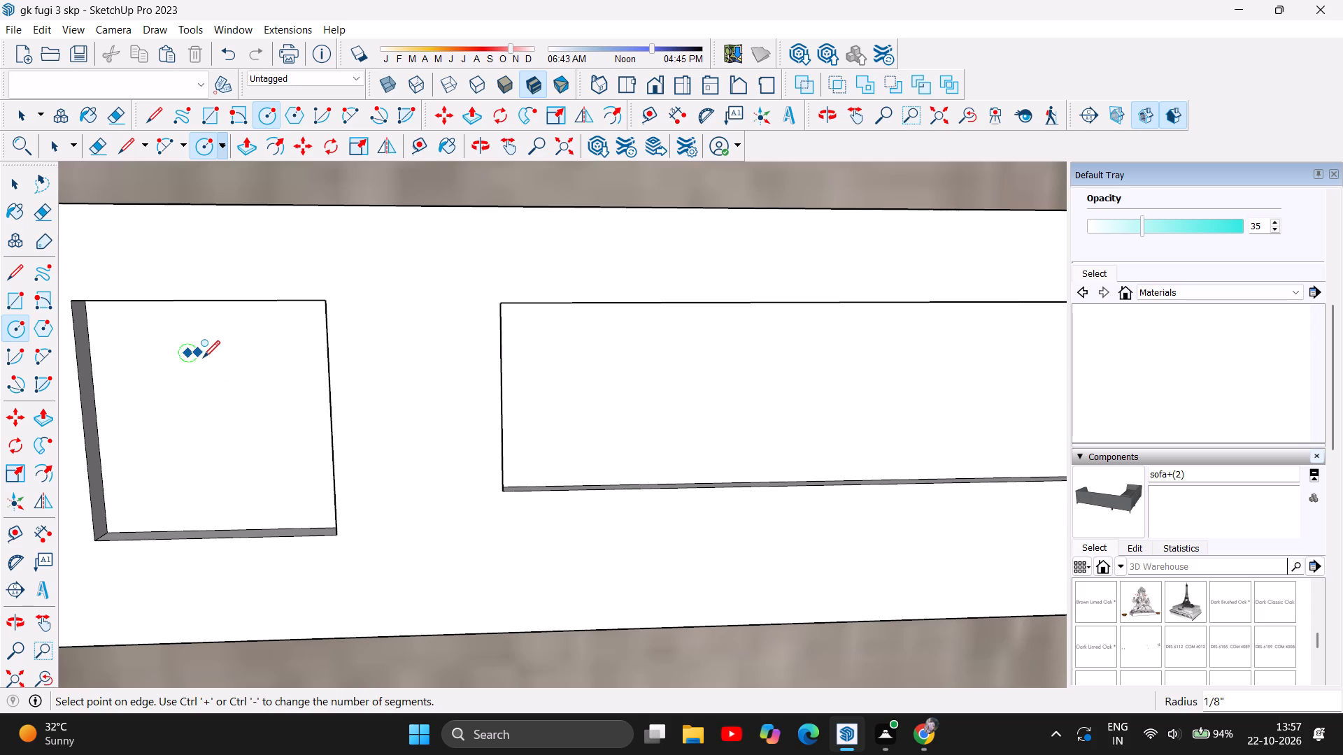
left_click(203, 357)
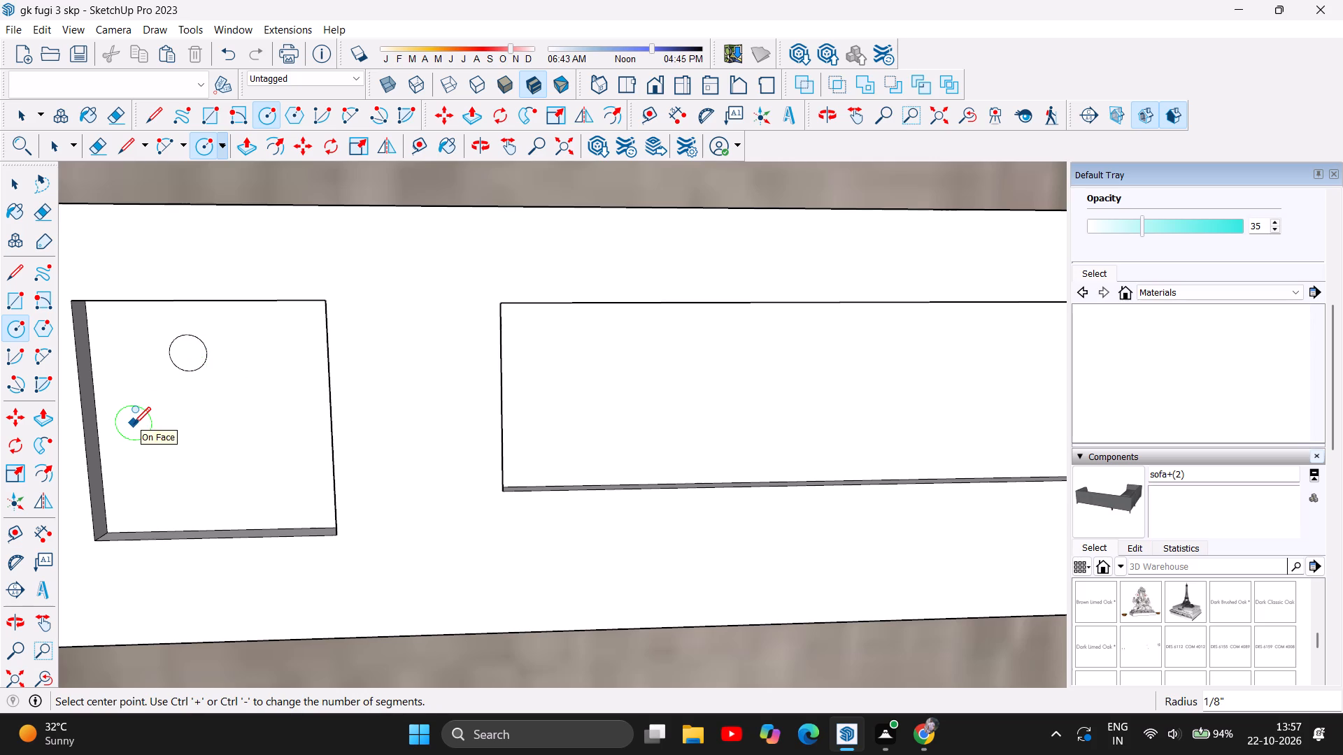
left_click(134, 423)
left_click(149, 435)
left_click(250, 409)
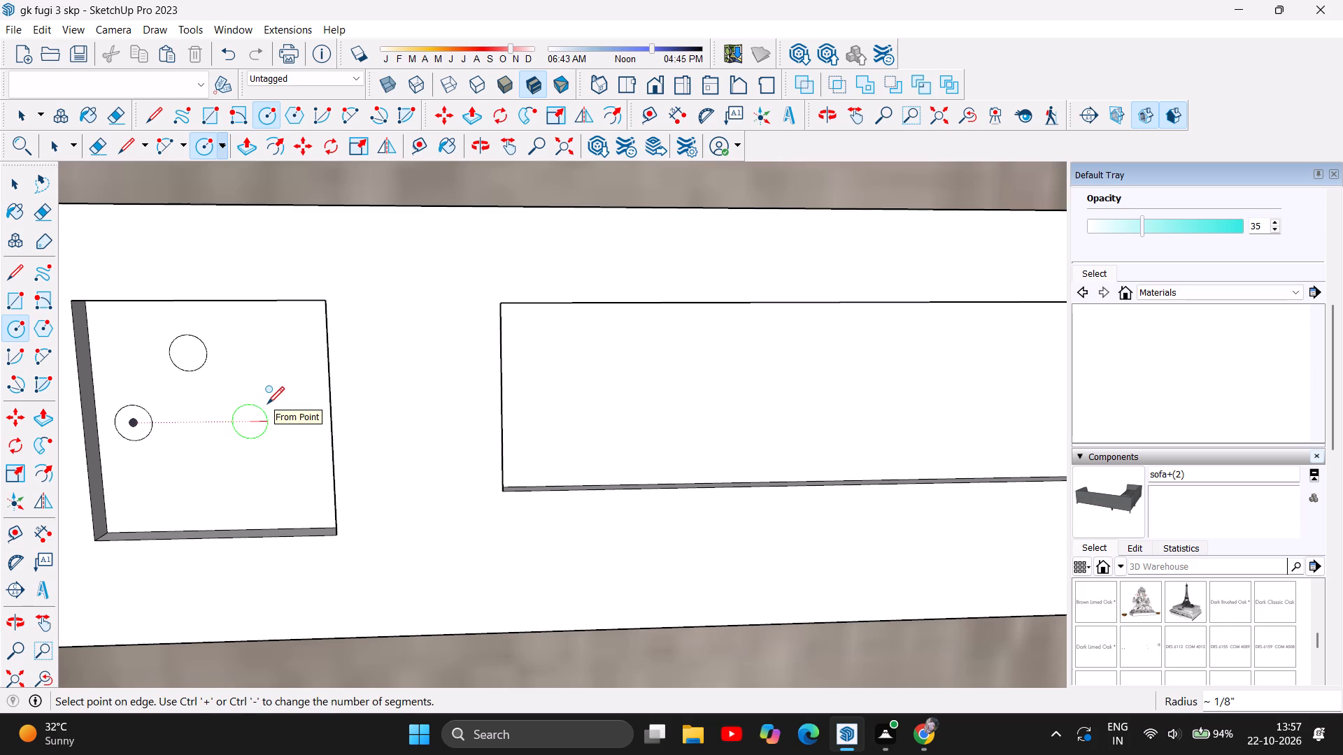
left_click(267, 403)
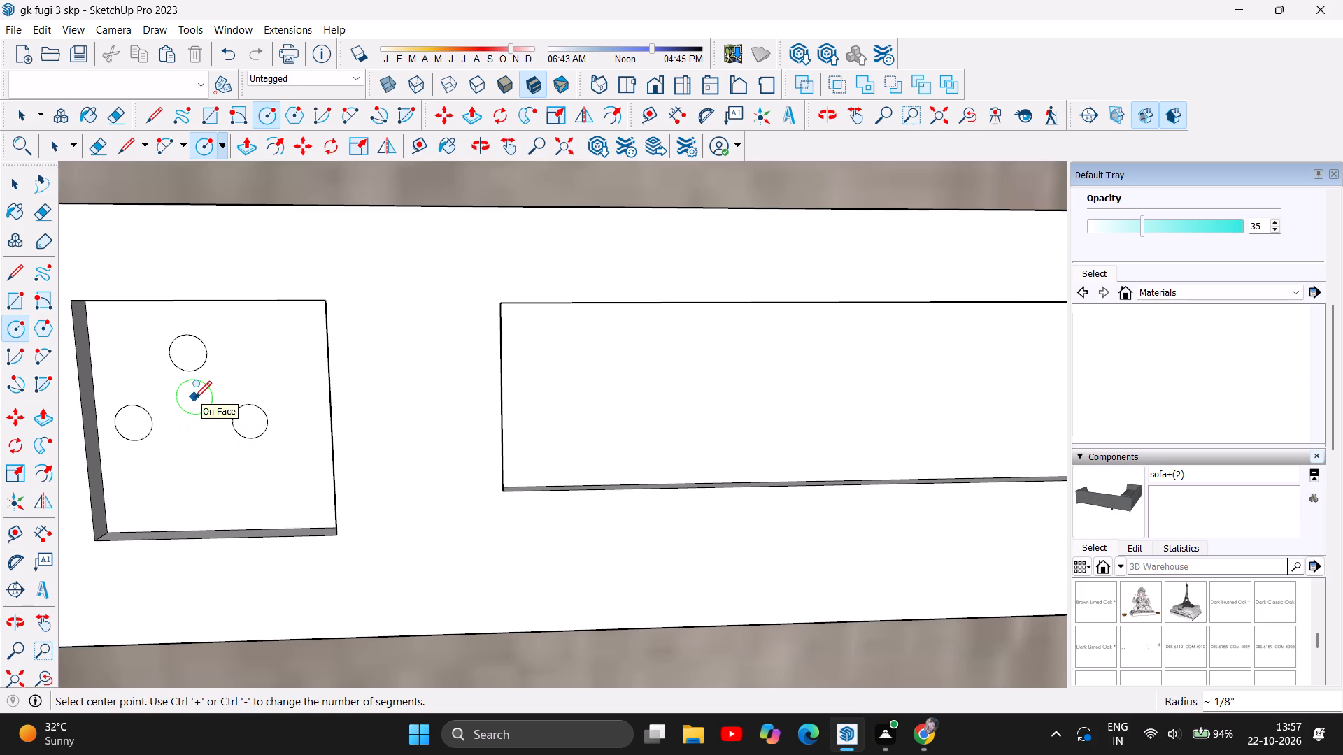
Push the upper circle about 3/8" and the two lower circles about 1/8" into the square face as socket holes.
scroll(342, 413, "down", 3)
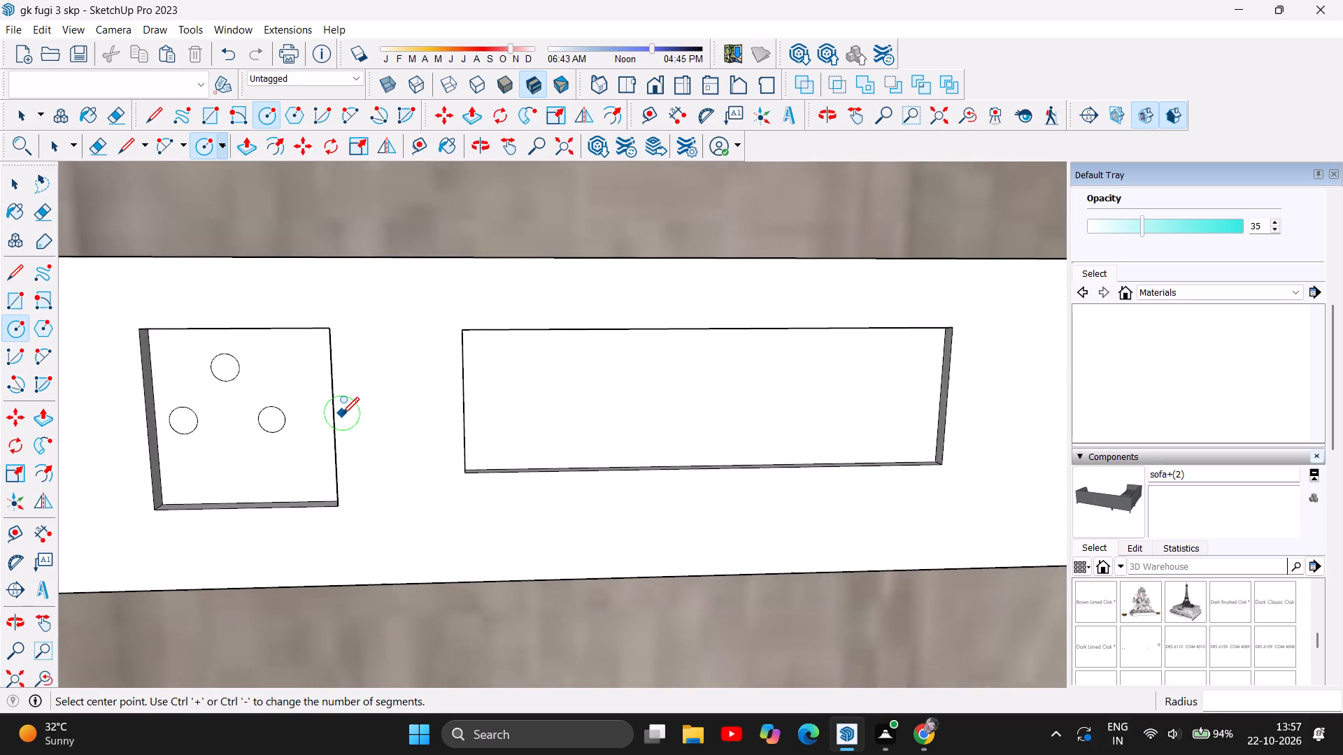
scroll(342, 413, "down", 8)
scroll(475, 501, "down", 5)
scroll(325, 458, "up", 3)
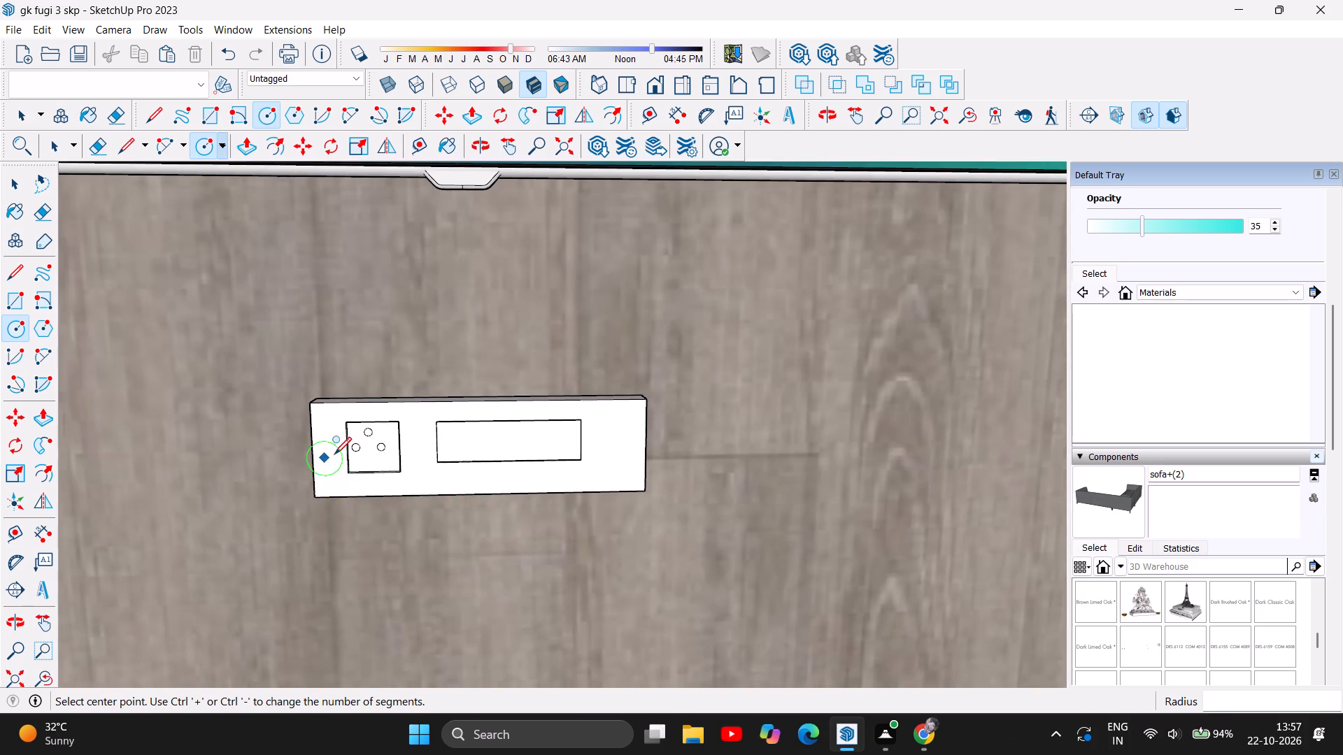
scroll(334, 453, "up", 4)
scroll(408, 407, "up", 6)
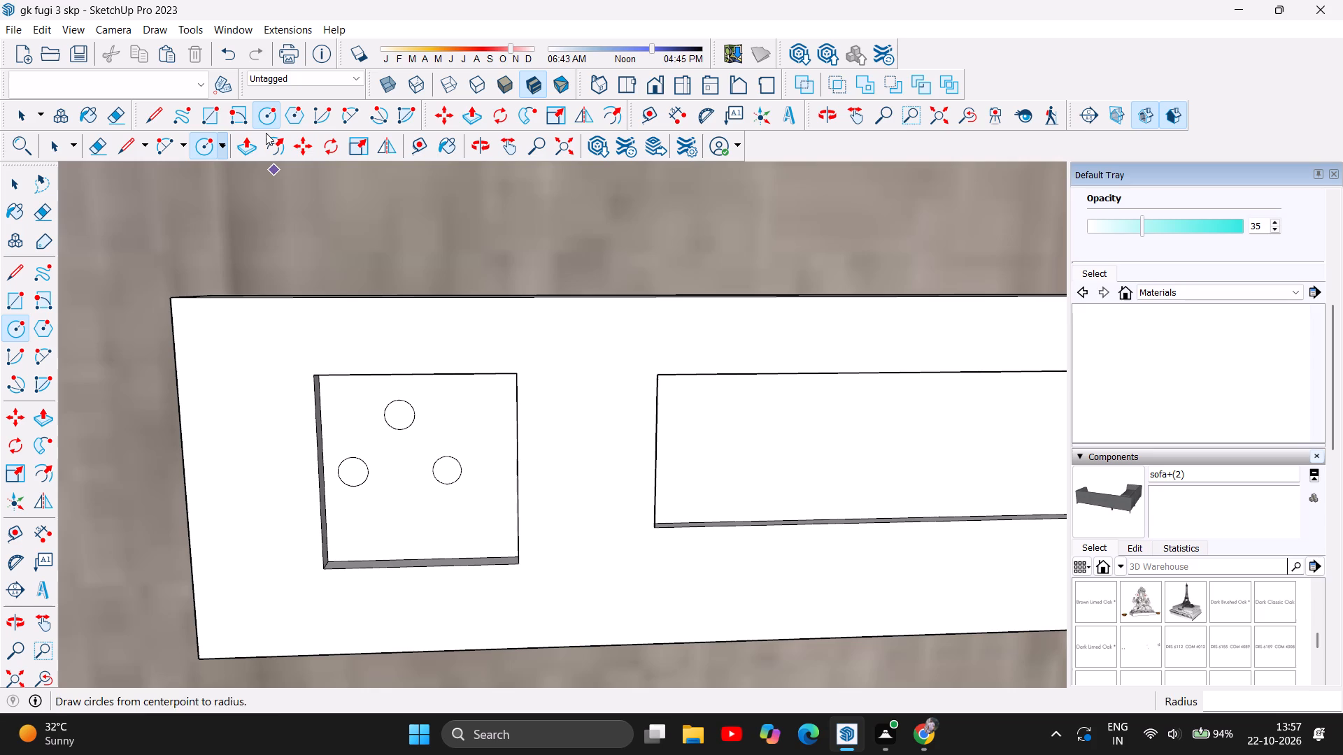
left_click(254, 144)
left_click(399, 403)
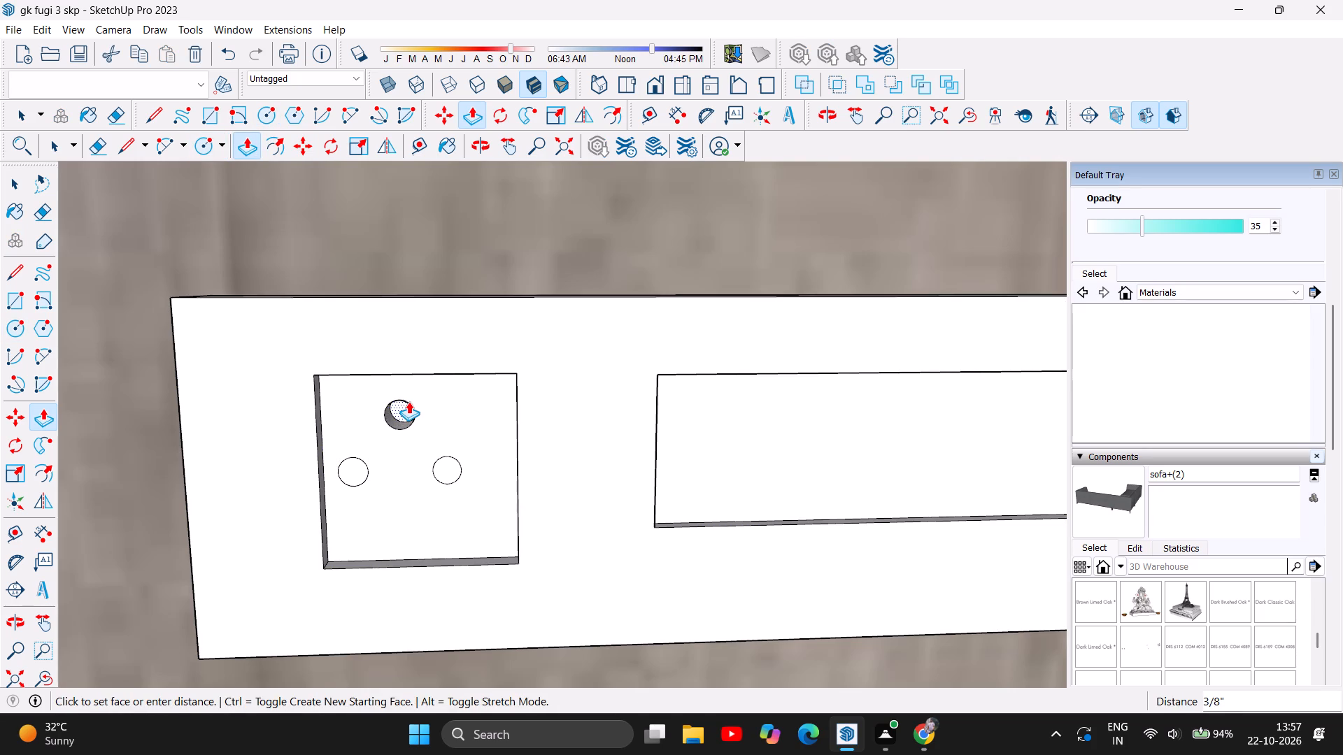
left_click(408, 401)
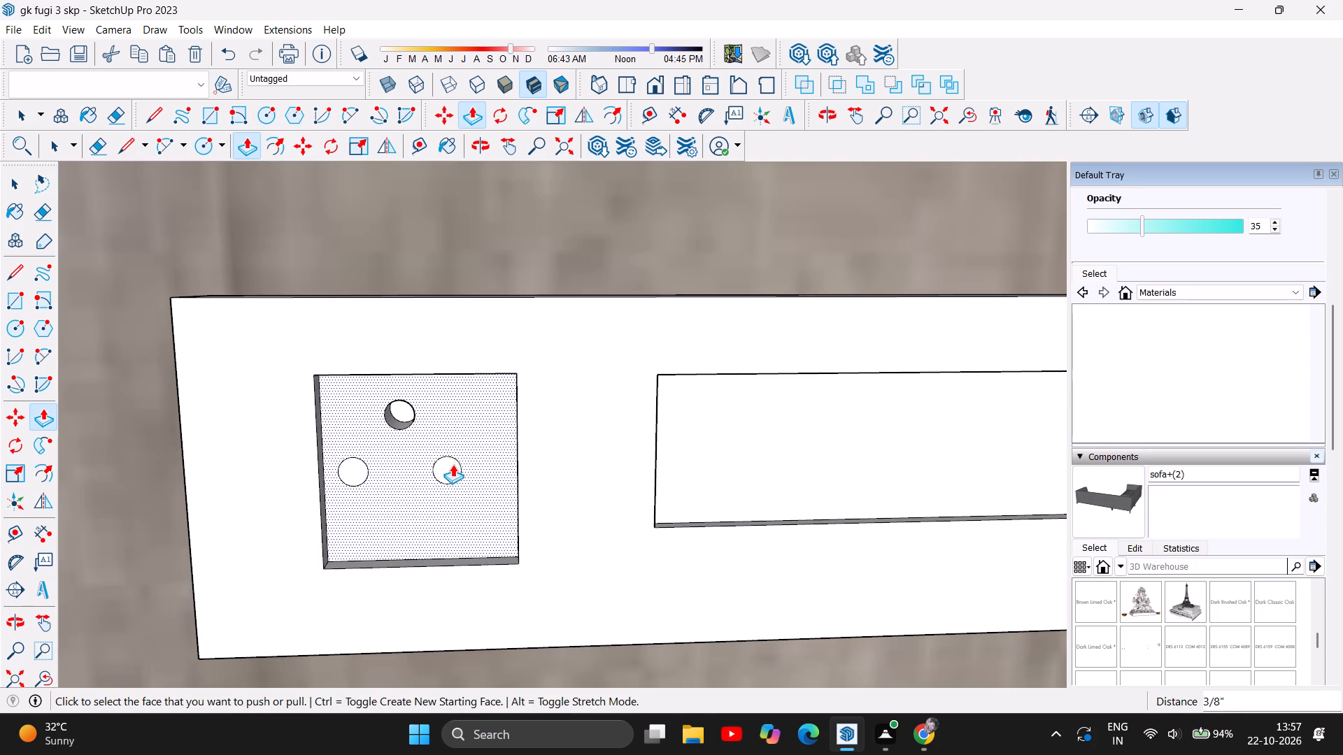
scroll(440, 466, "up", 11)
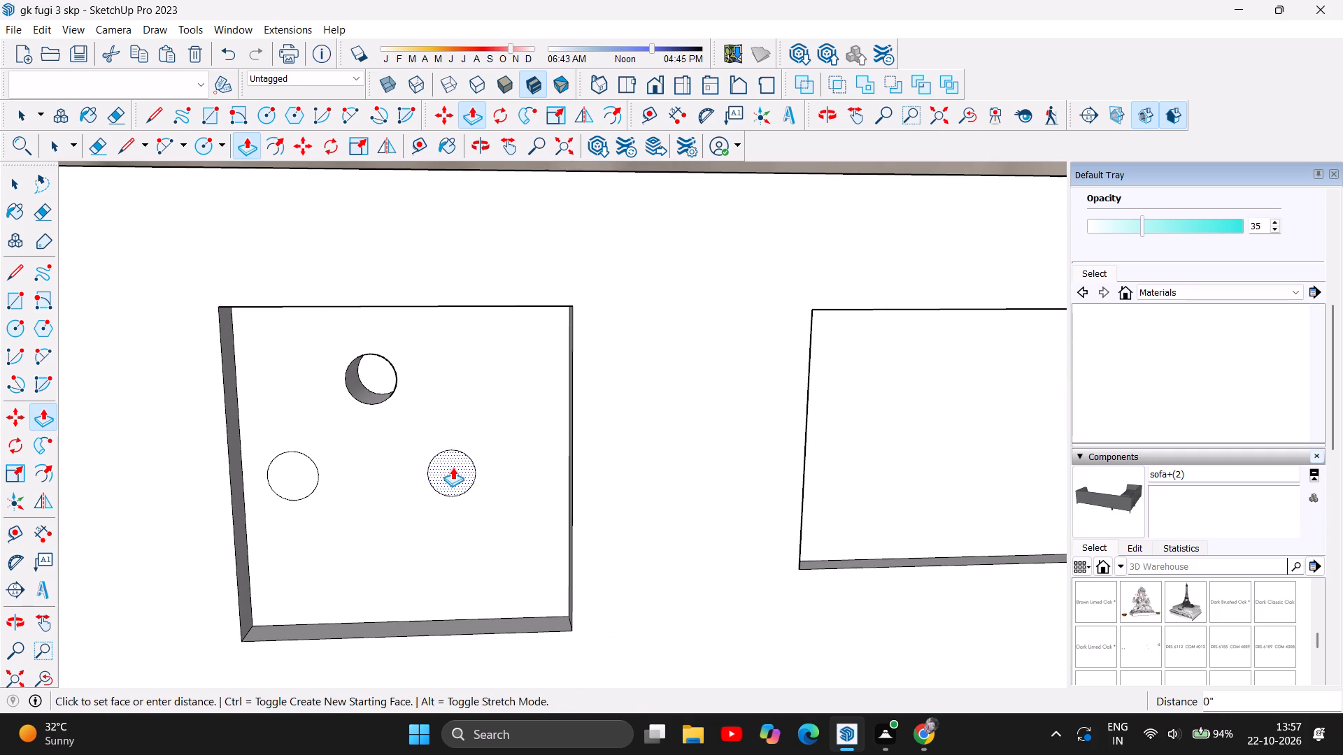
left_click(453, 467)
left_click(454, 463)
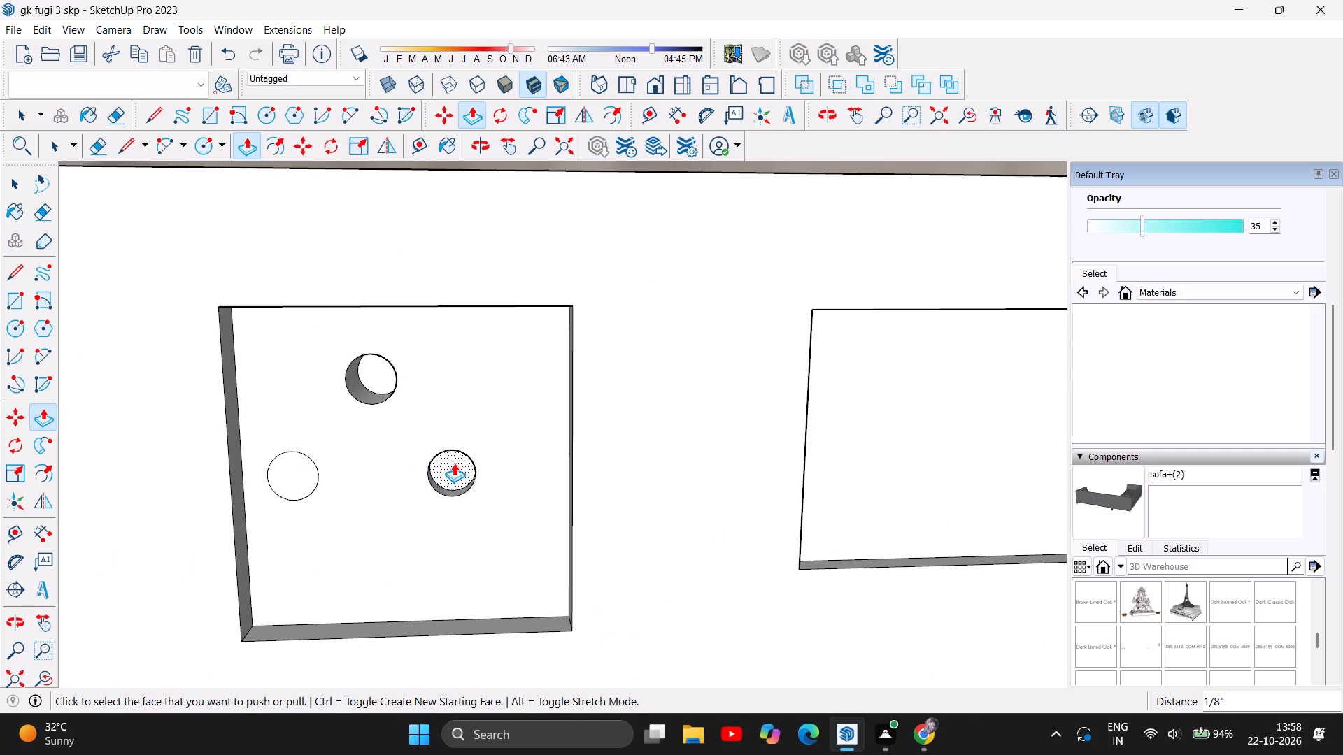
left_click(289, 470)
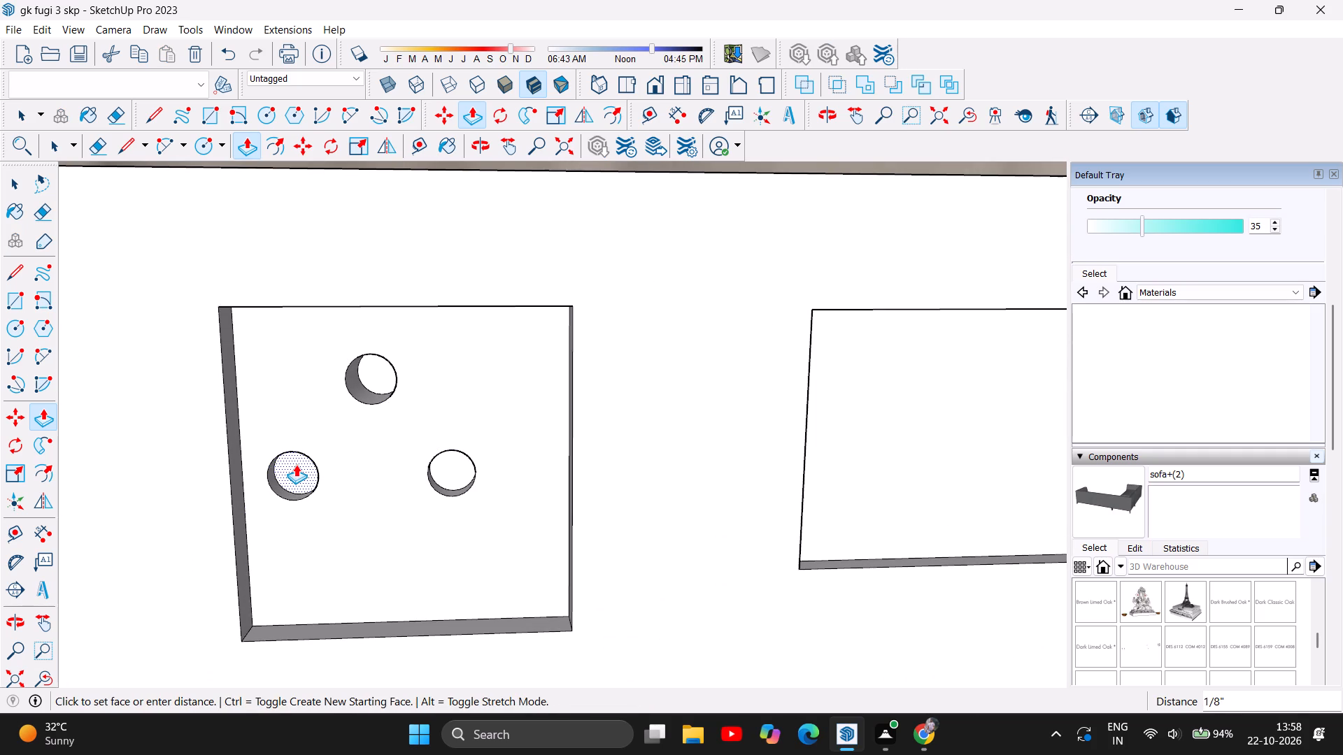
left_click(296, 464)
Examine the socket plate with its three holes in relation to the TV and the wood wall.
scroll(479, 384, "down", 6)
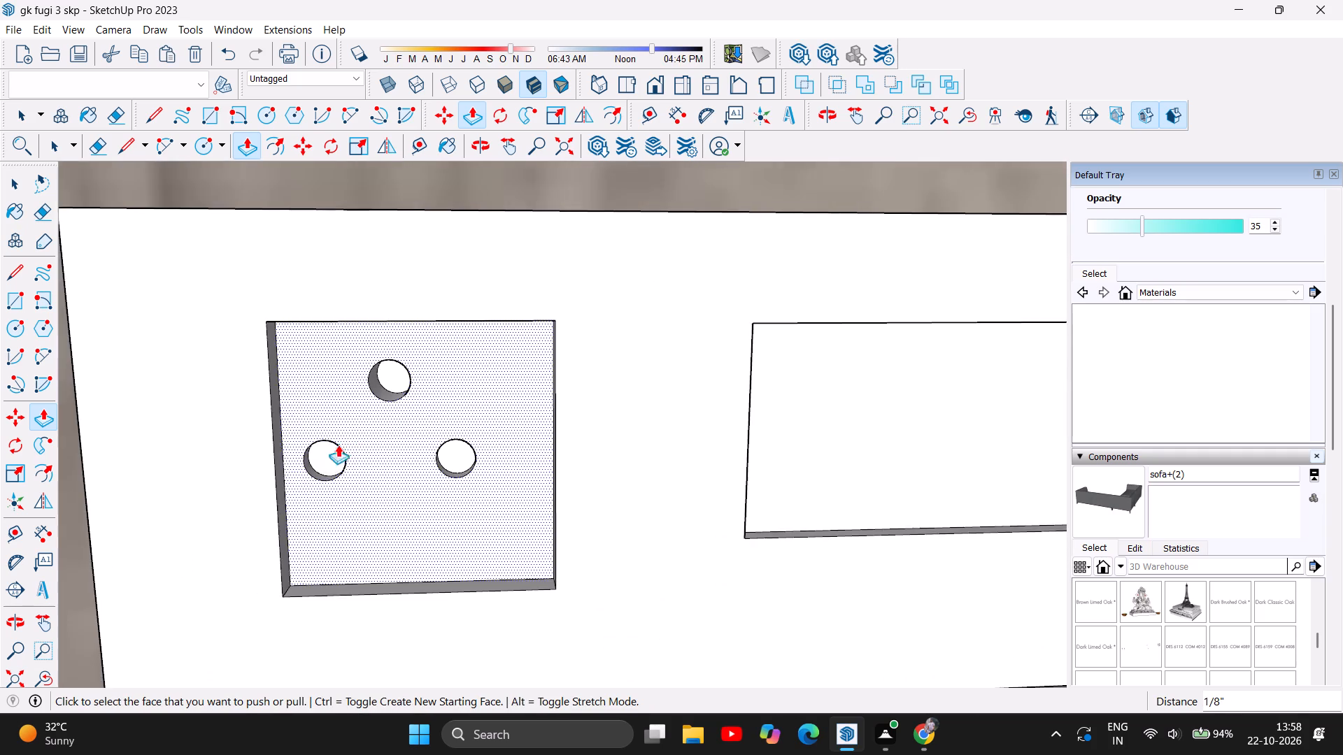
scroll(322, 459, "down", 13)
scroll(507, 466, "down", 7)
scroll(280, 431, "down", 5)
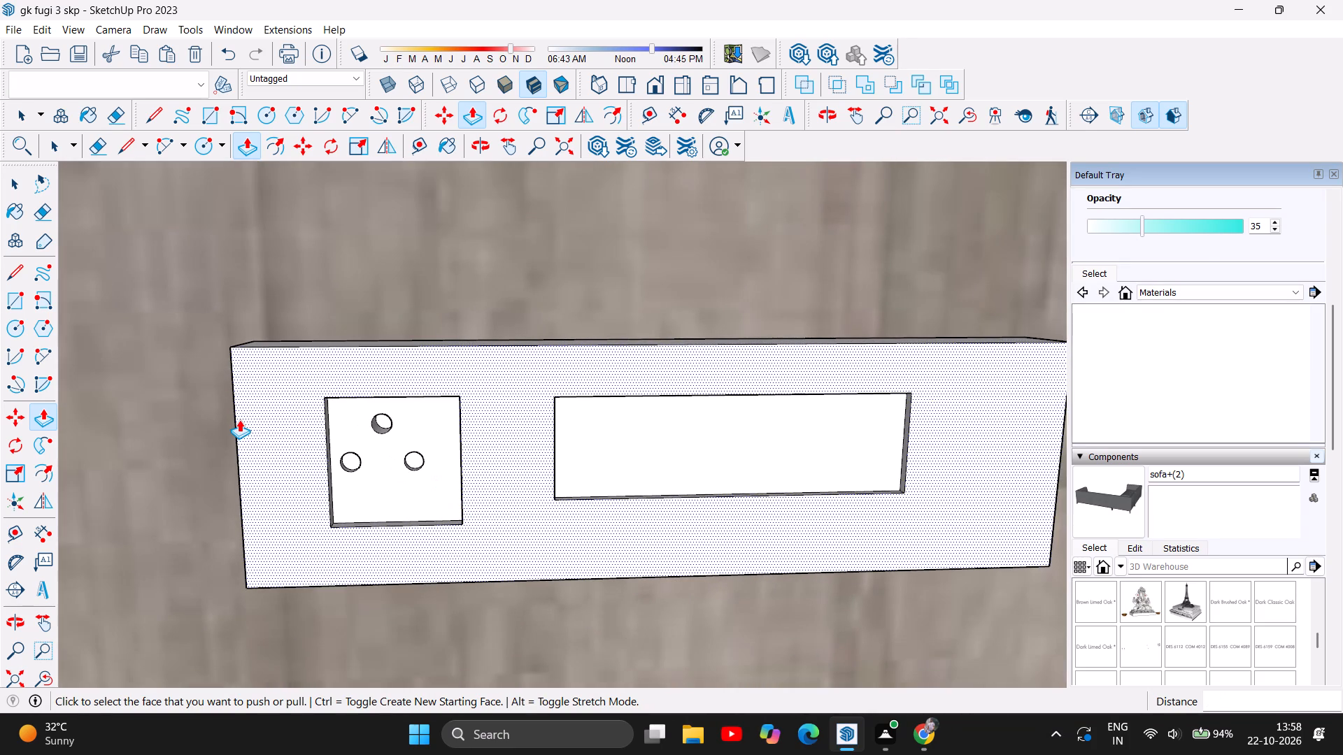
scroll(239, 419, "down", 18)
scroll(255, 420, "down", 8)
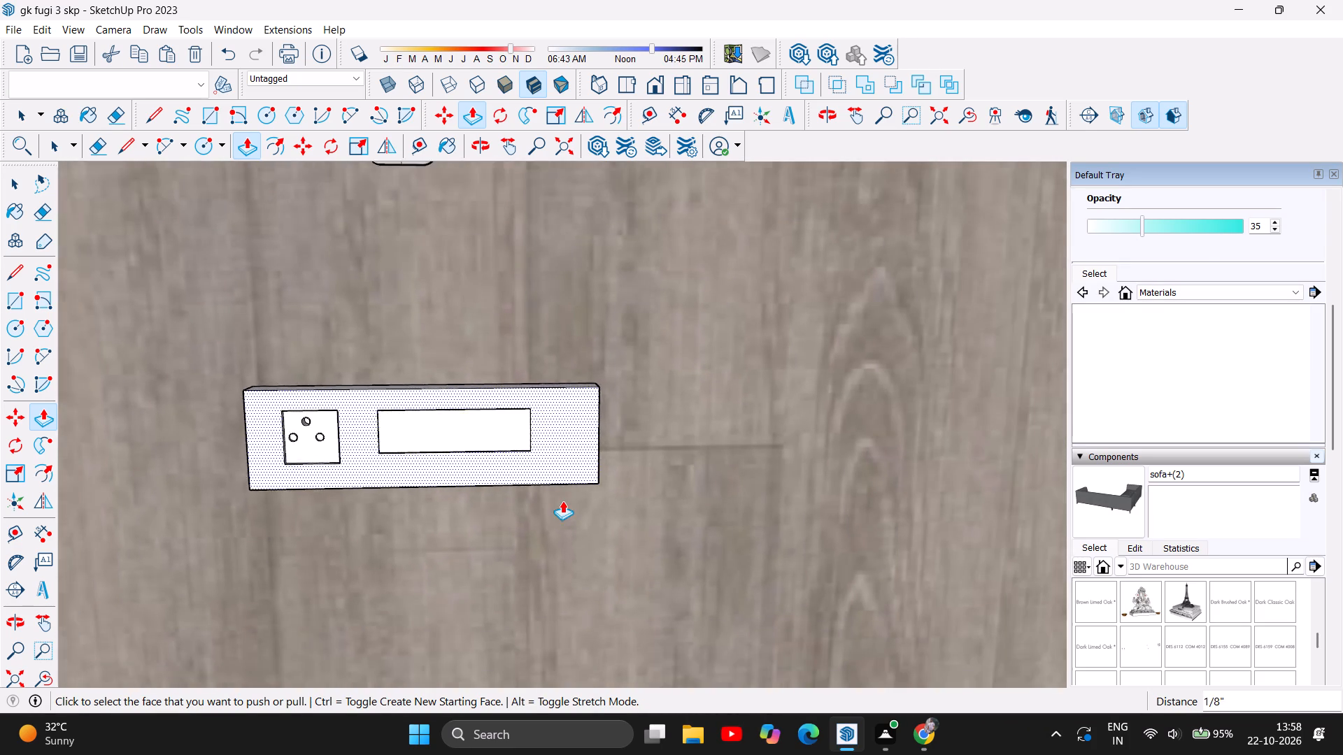
scroll(562, 501, "down", 8)
scroll(453, 466, "down", 14)
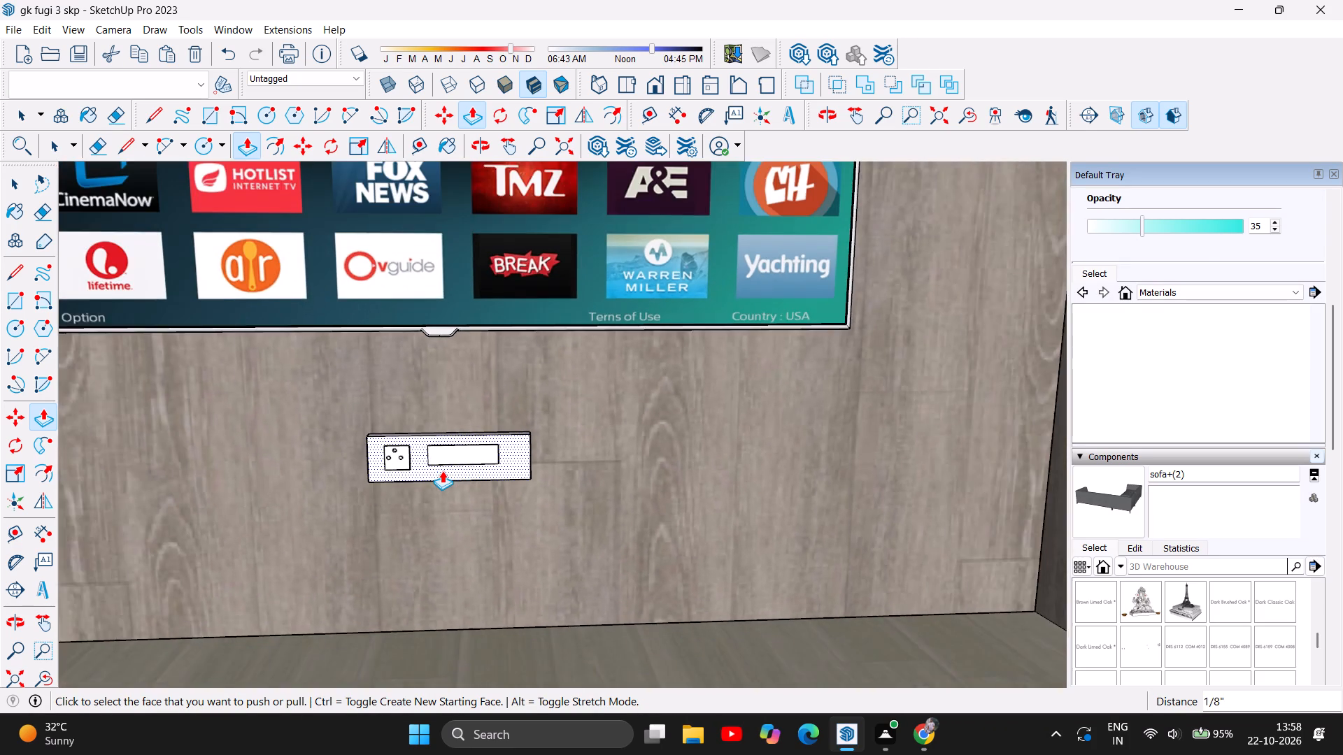
scroll(442, 470, "down", 8)
scroll(469, 468, "up", 7)
scroll(484, 463, "up", 14)
scroll(464, 452, "down", 1)
scroll(421, 452, "up", 7)
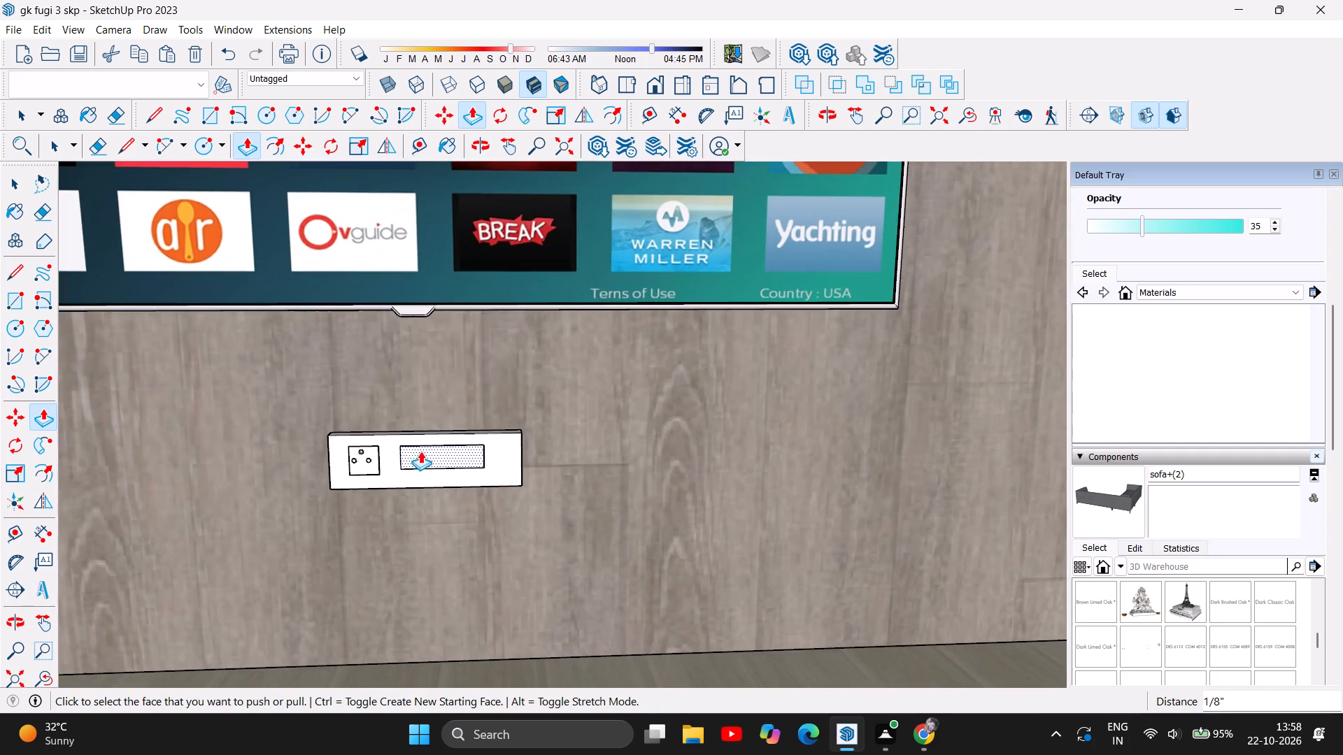
Draw three upright rectangles about 7/8" by 7/16" and one about 2" by 13/16" side by side on the plate's long inner face.
scroll(439, 468, "up", 16)
scroll(411, 468, "up", 8)
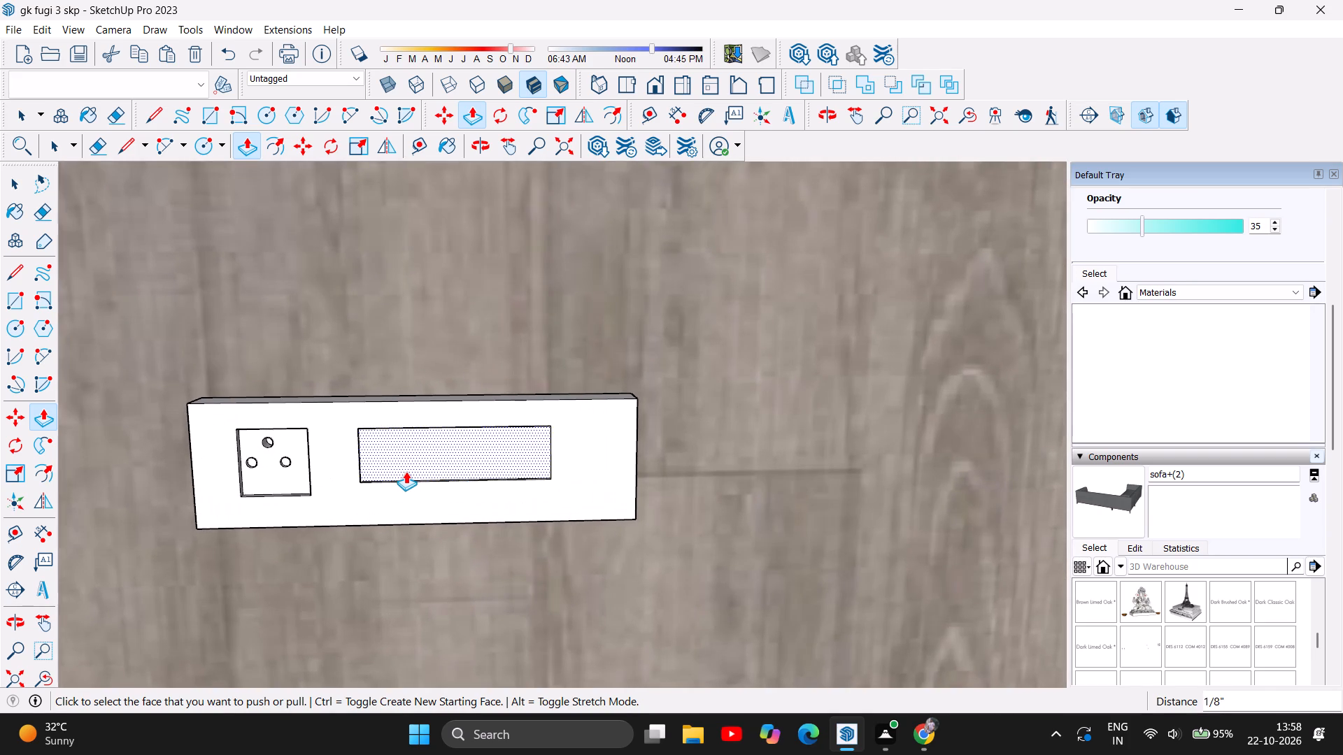
scroll(406, 471, "up", 8)
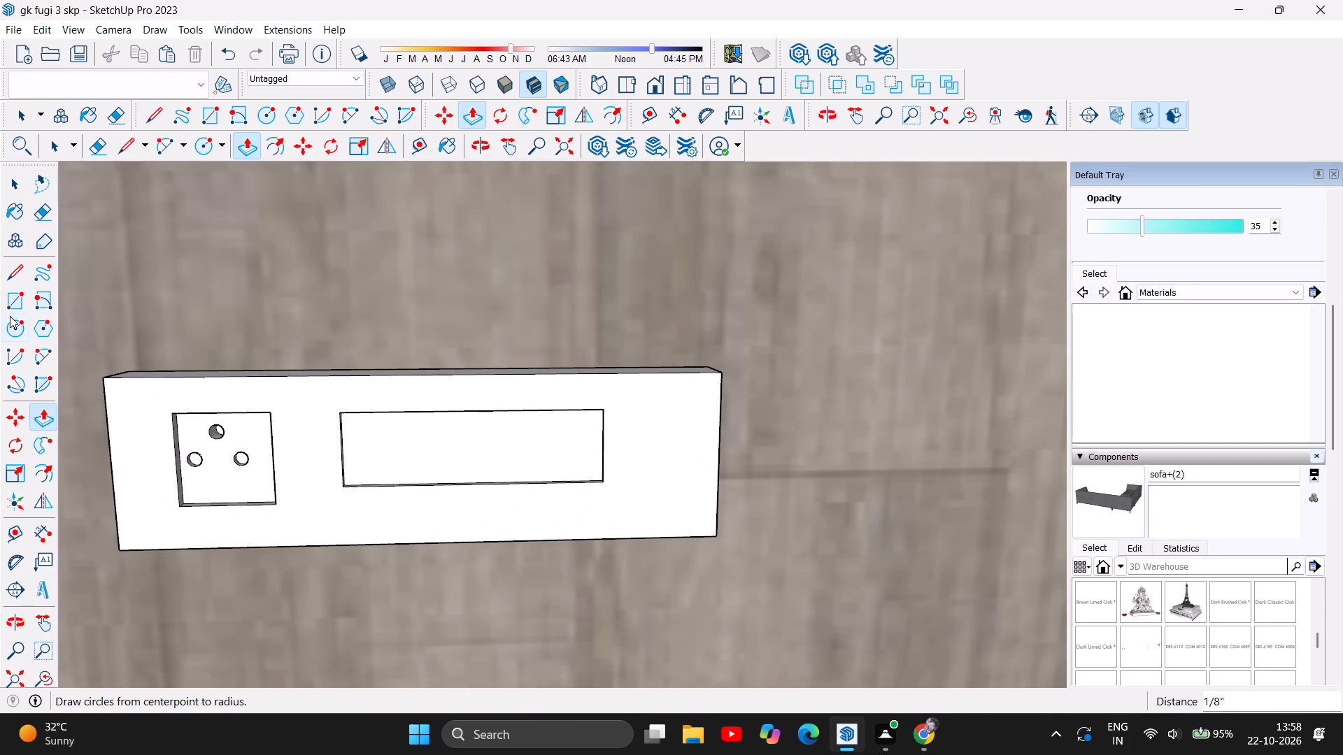
left_click(20, 305)
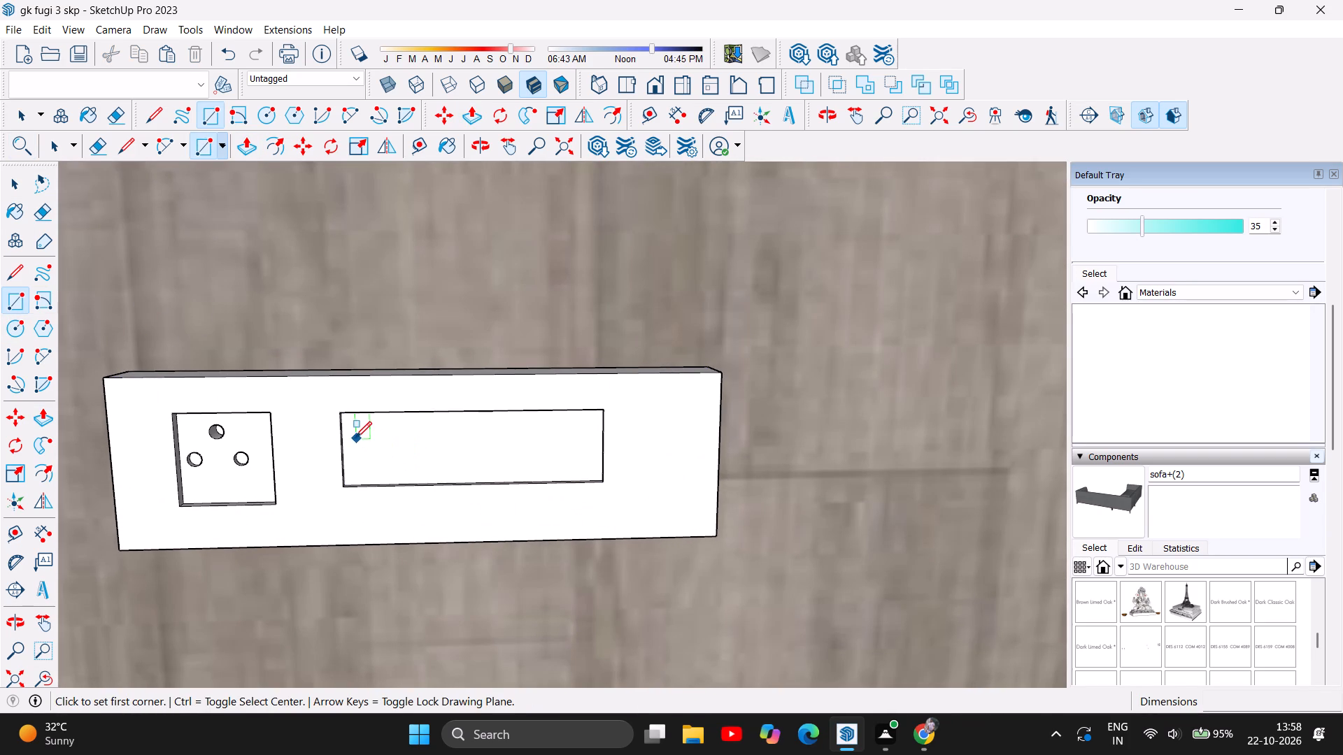
double_click(354, 424)
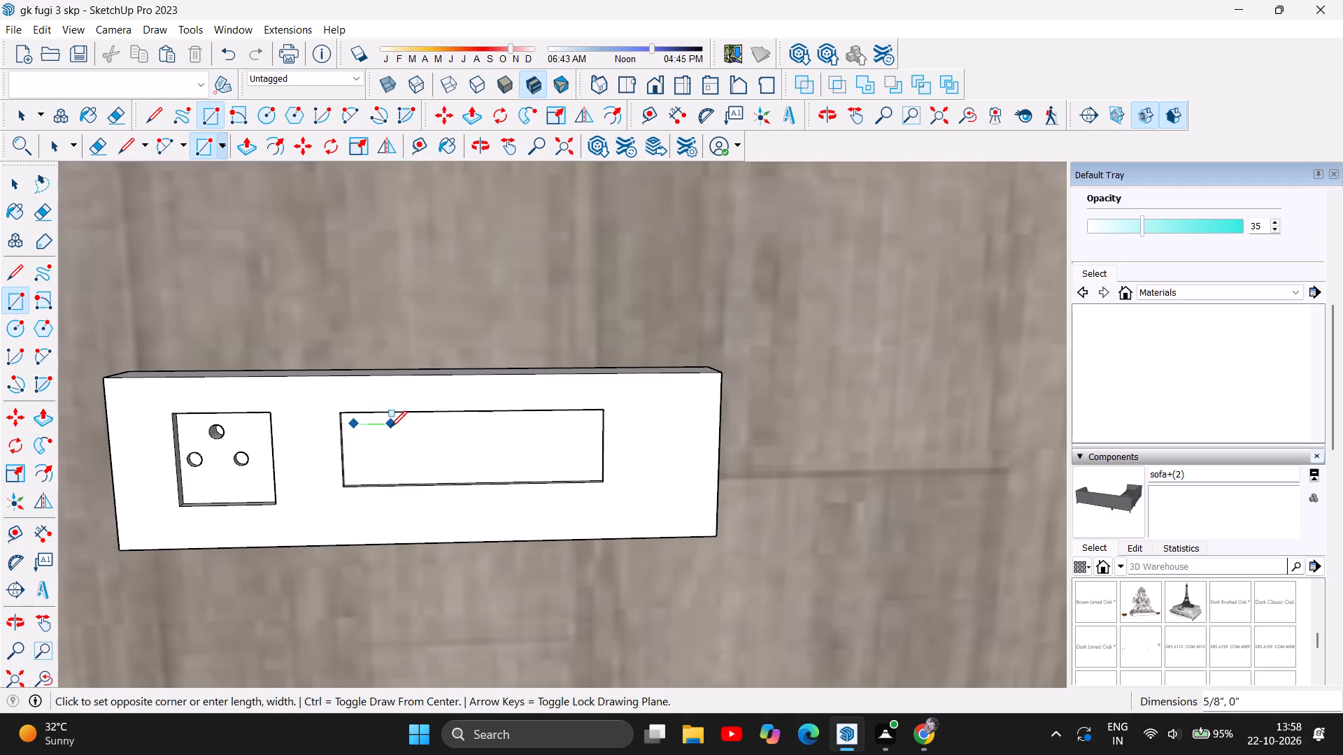
left_click(378, 426)
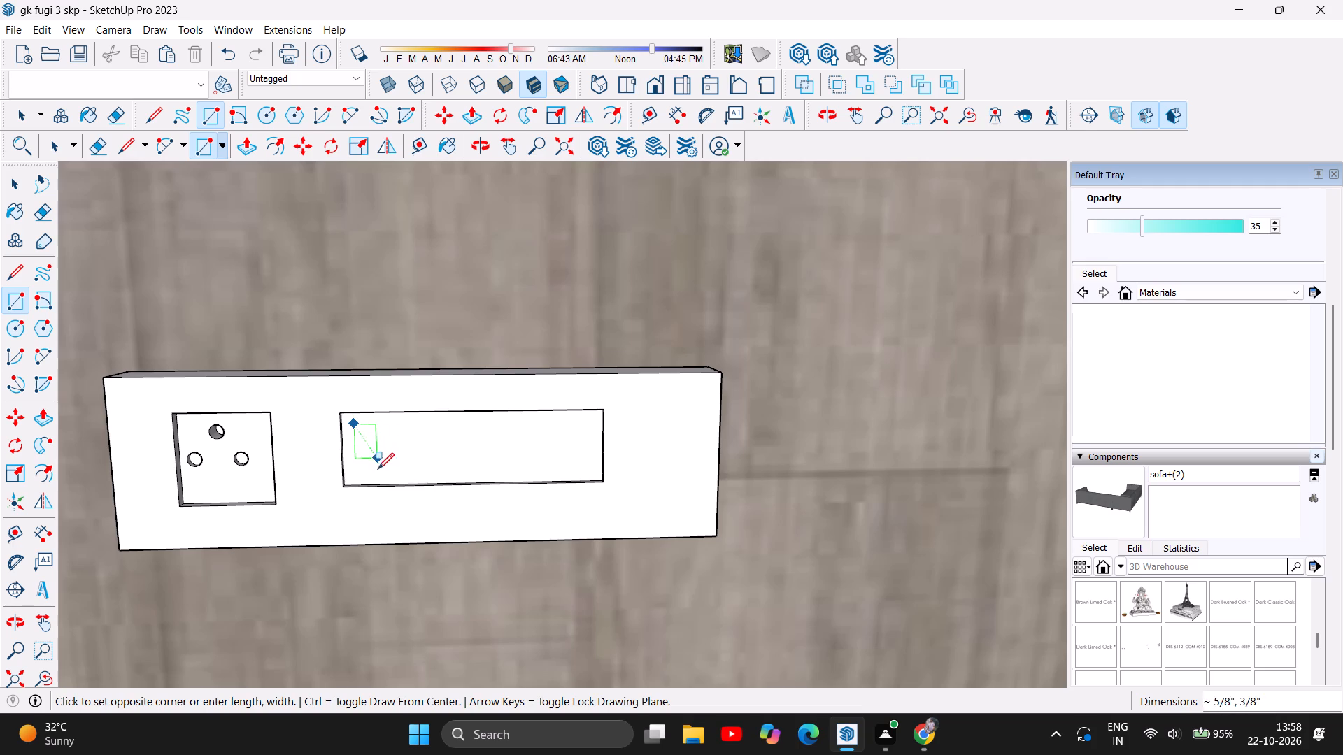
left_click(378, 473)
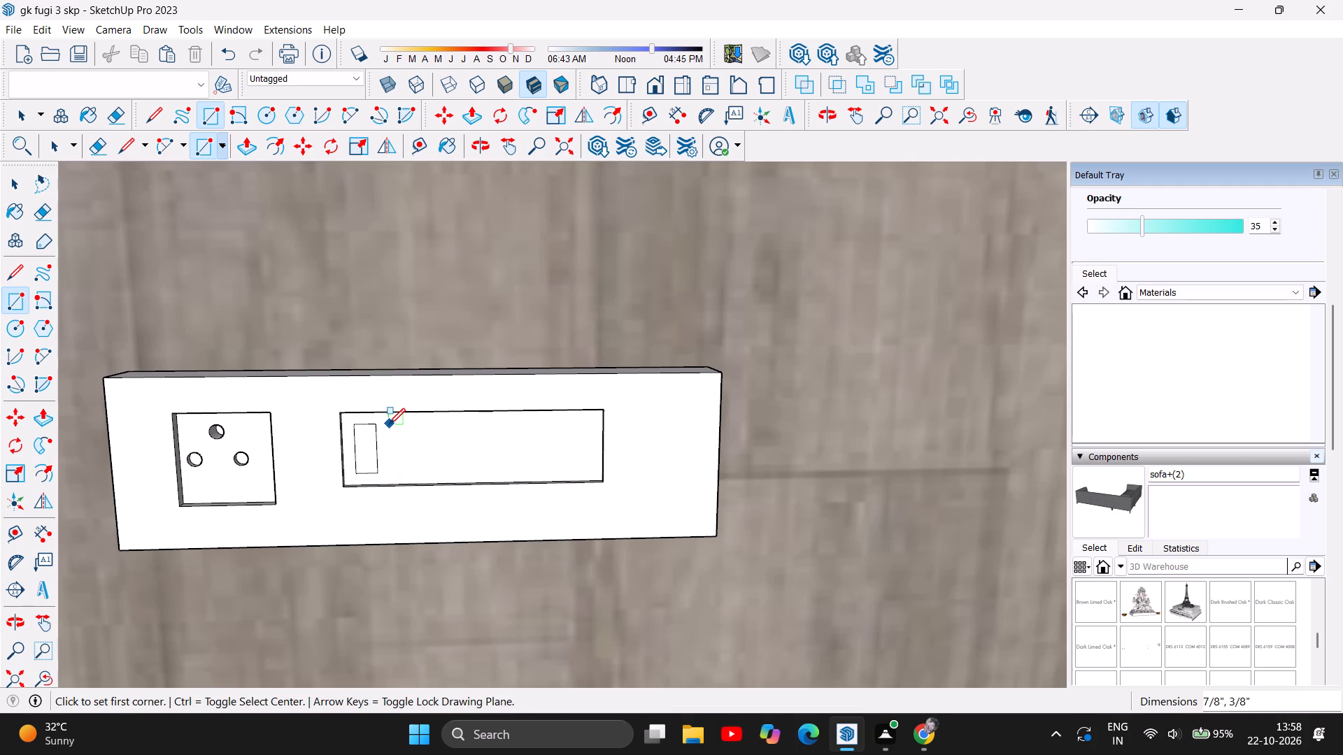
left_click(390, 423)
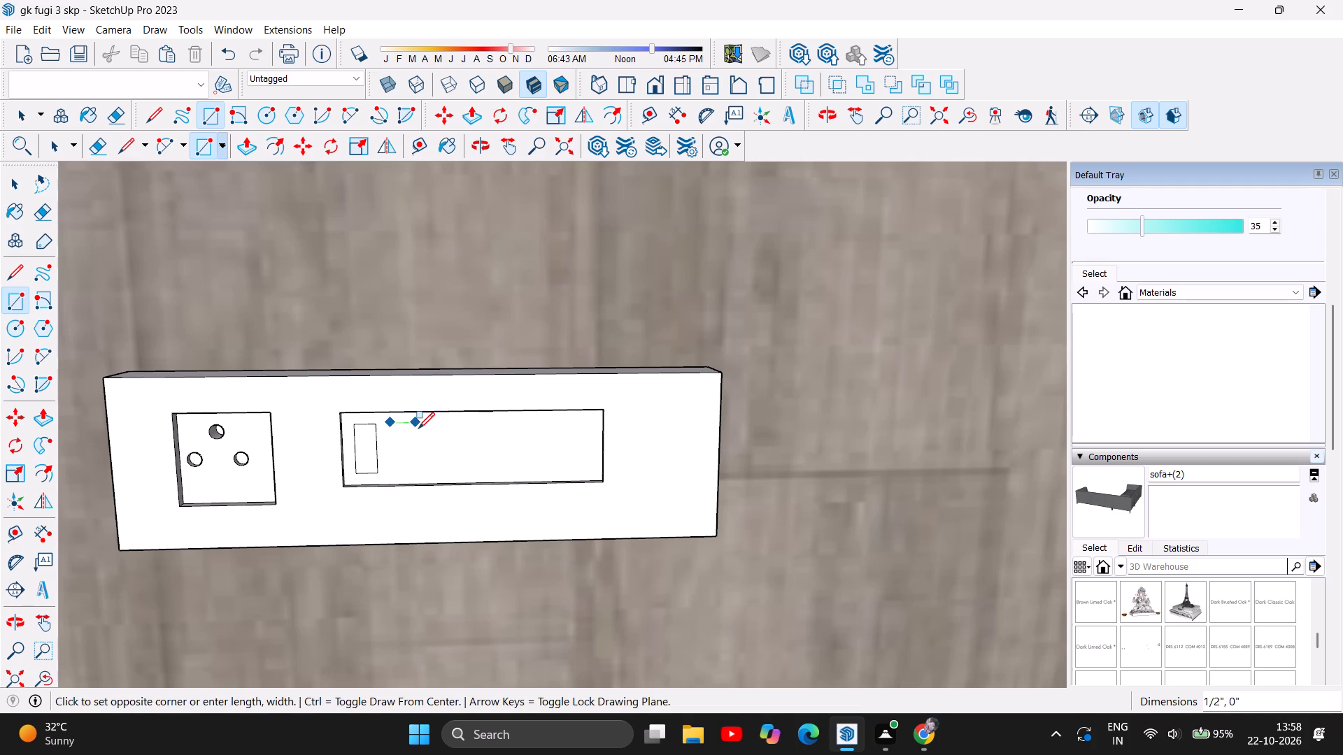
left_click(416, 473)
left_click(432, 423)
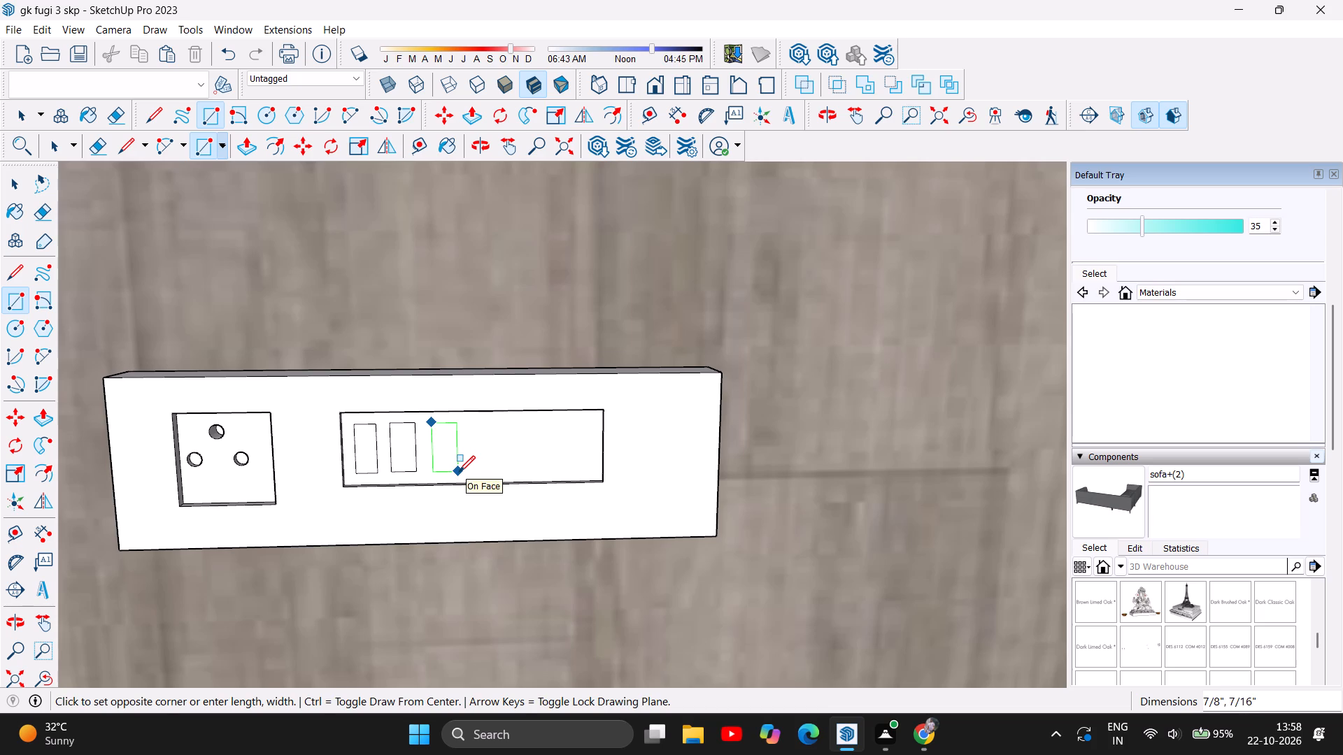
left_click(459, 472)
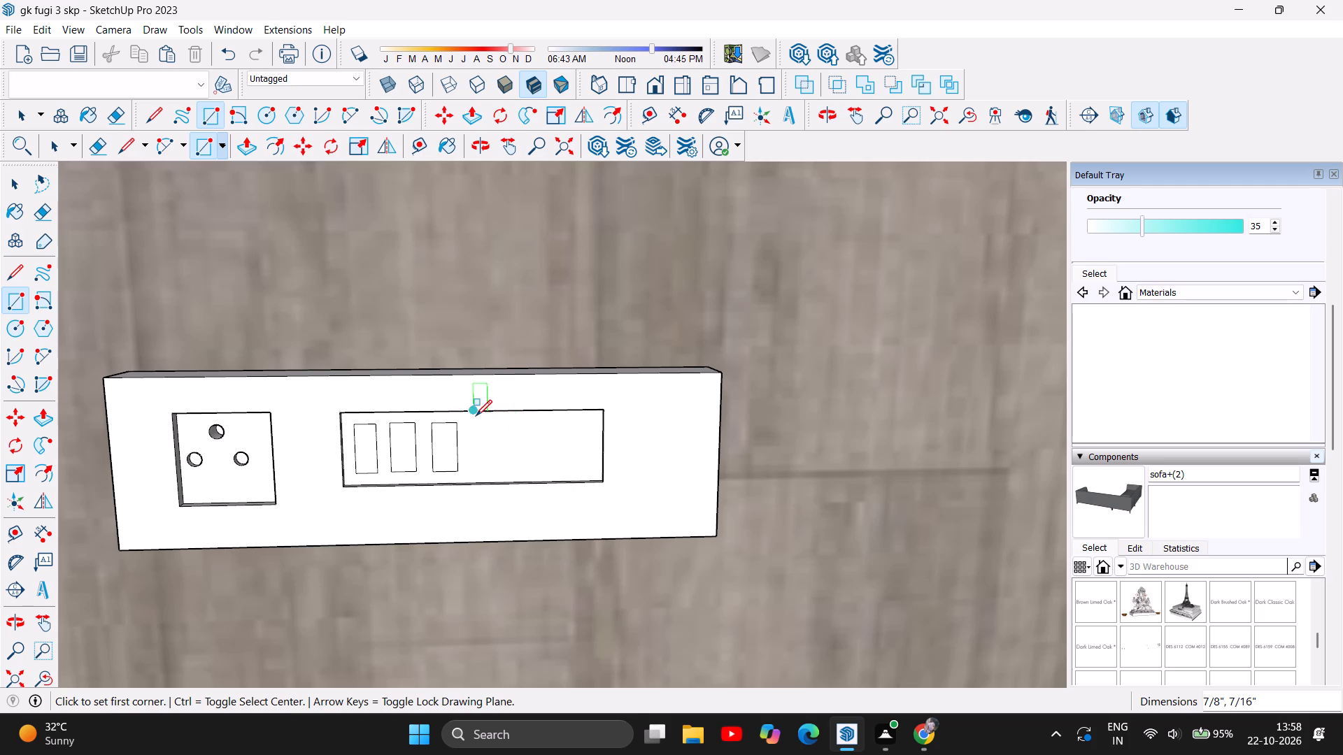
left_click(475, 423)
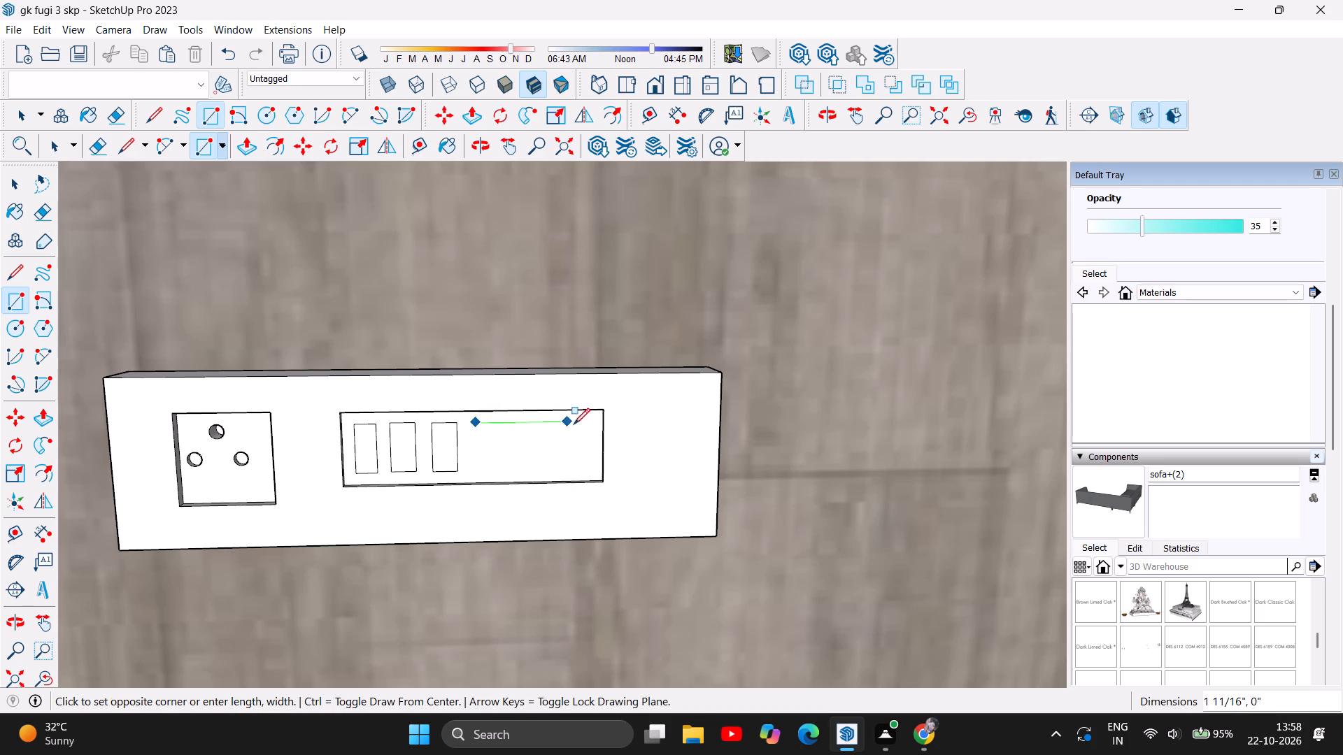
left_click(590, 467)
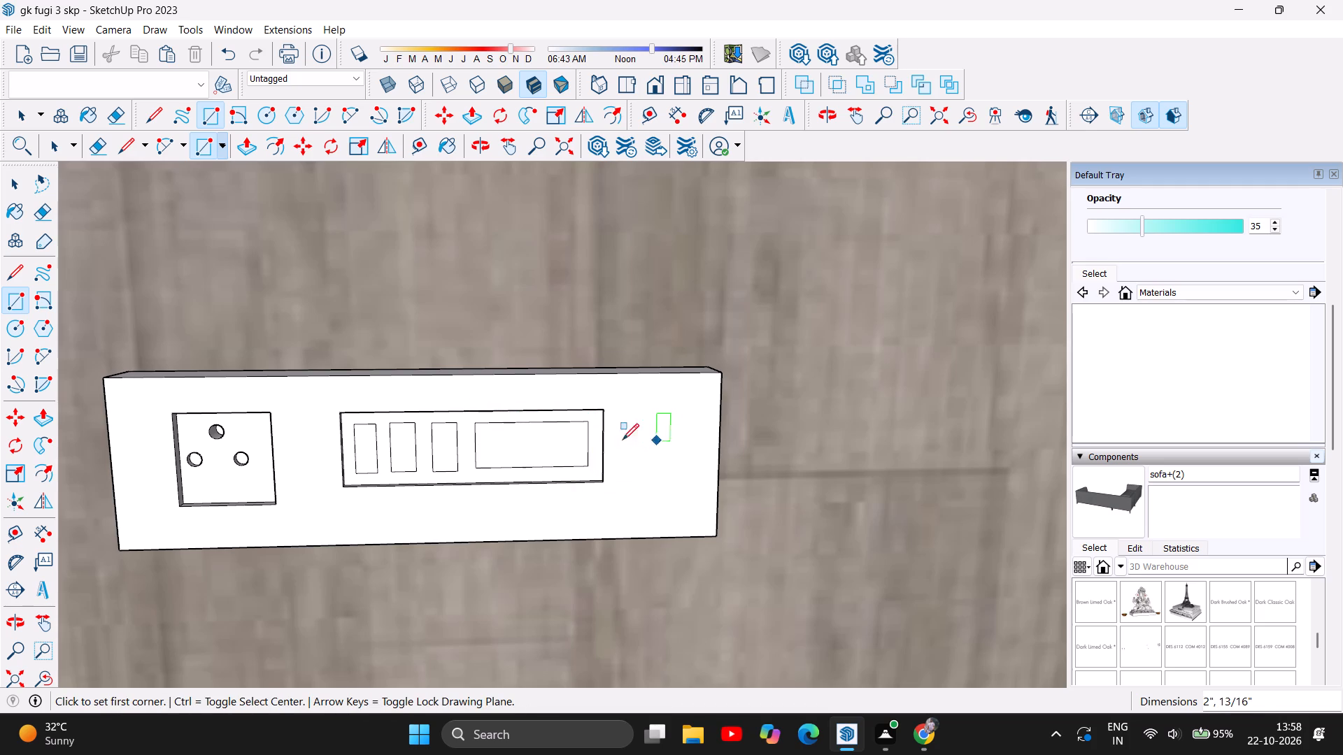
Examine the socket-and-switch plate close up and in relation to the TV, the wood wall and the whole room.
scroll(546, 451, "down", 9)
scroll(658, 483, "down", 5)
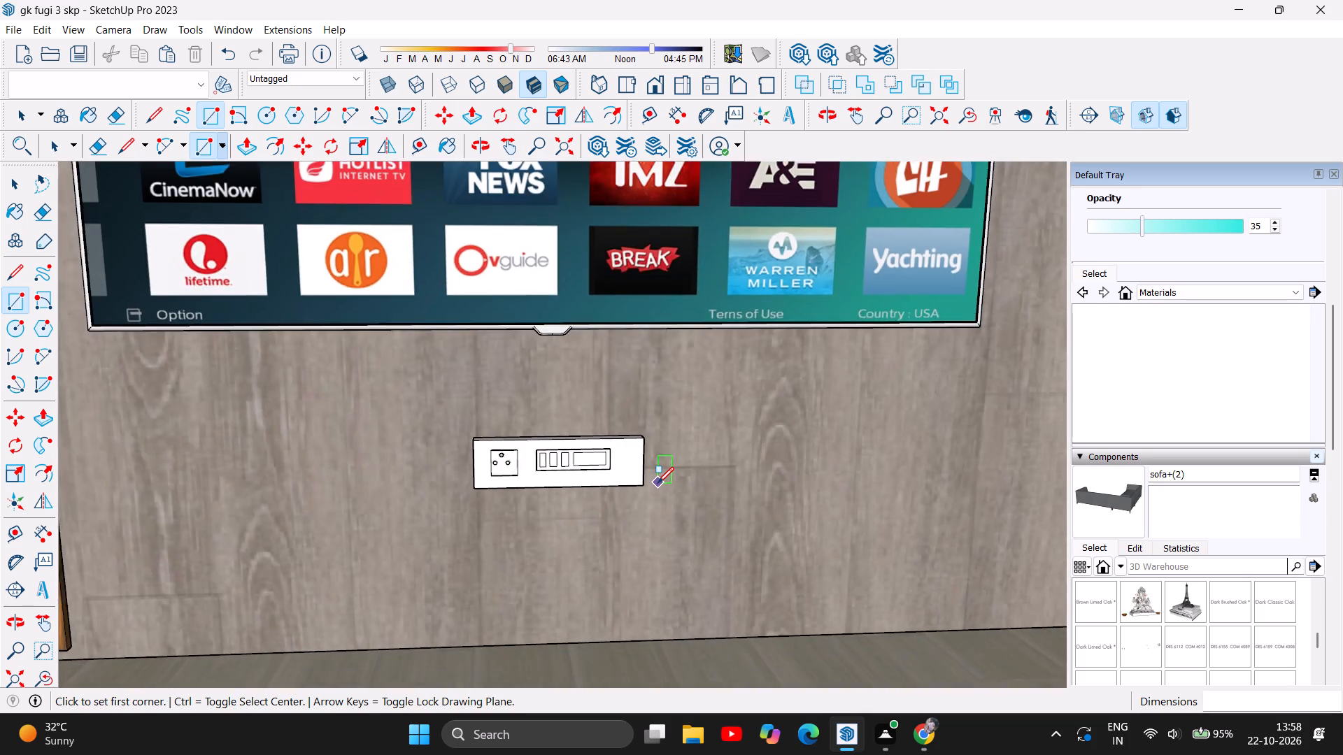
scroll(658, 483, "down", 4)
scroll(716, 494, "down", 11)
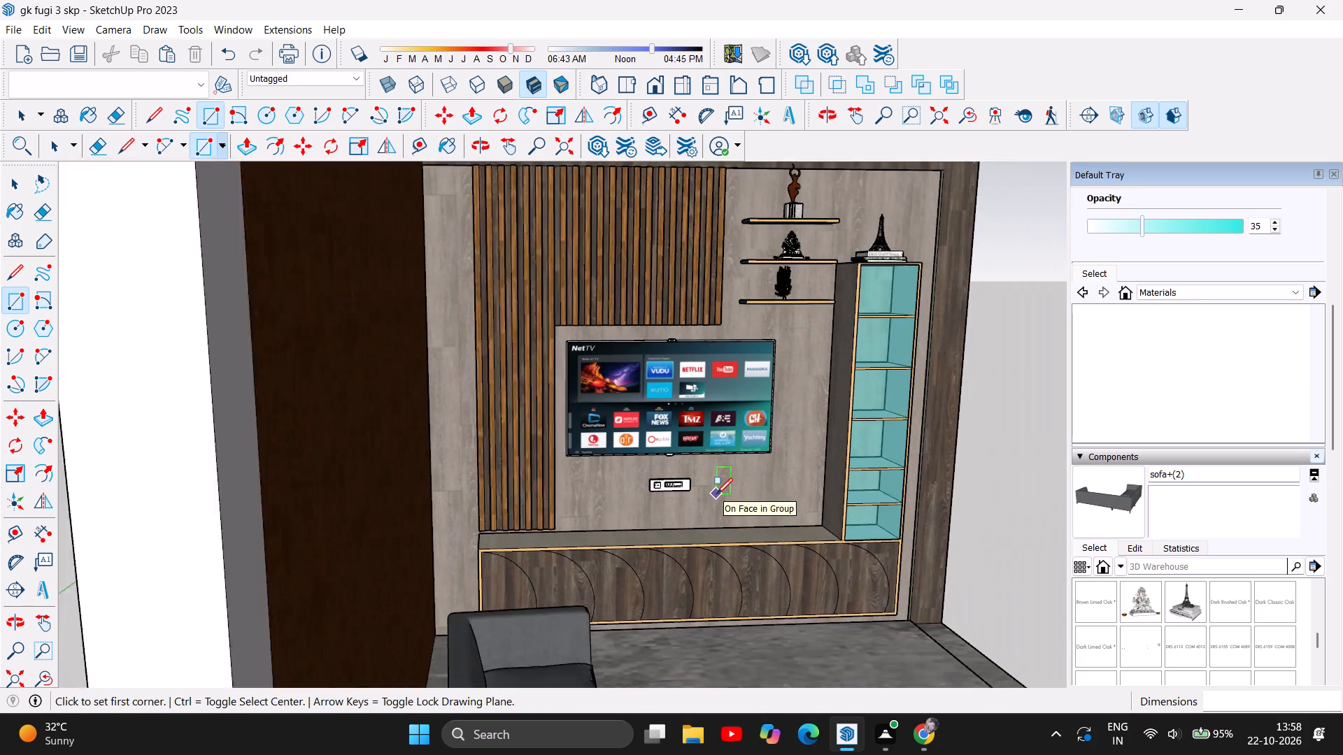
scroll(462, 329, "down", 5)
scroll(143, 273, "down", 6)
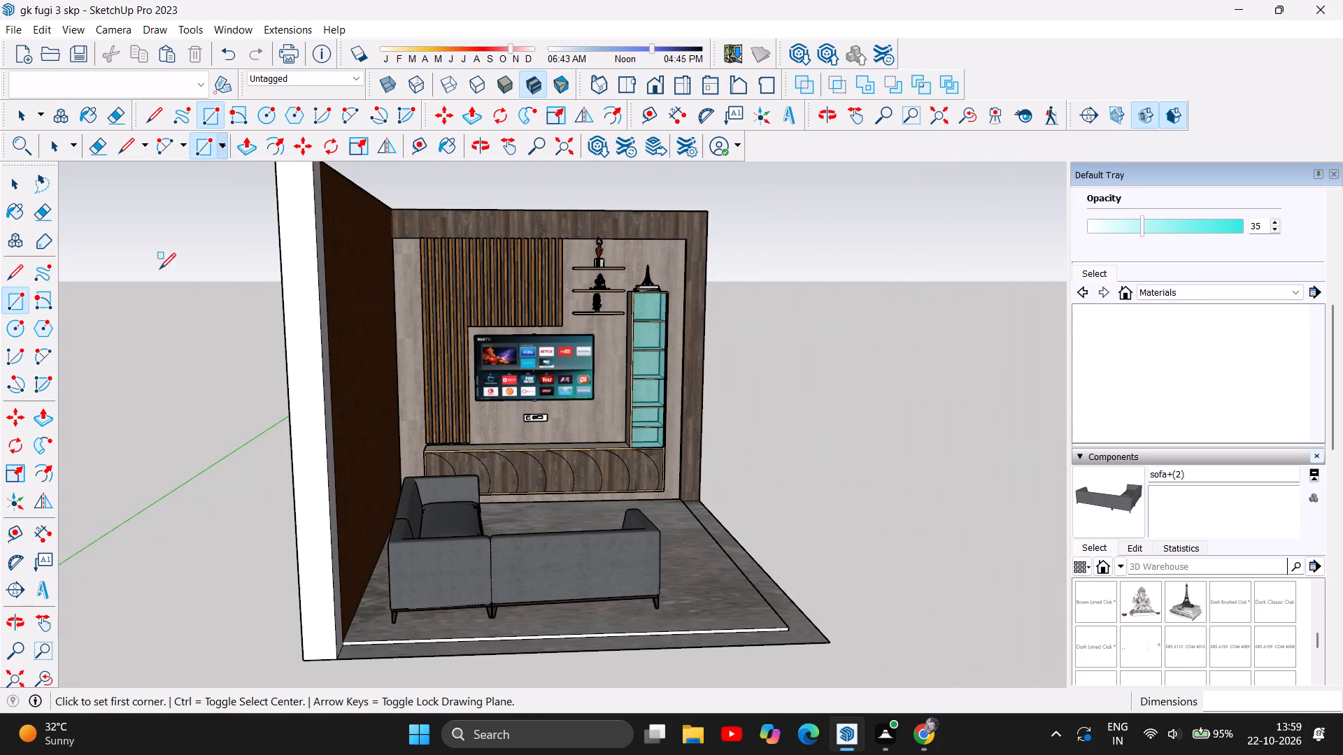
scroll(709, 418, "up", 6)
scroll(399, 403, "up", 7)
scroll(574, 405, "up", 7)
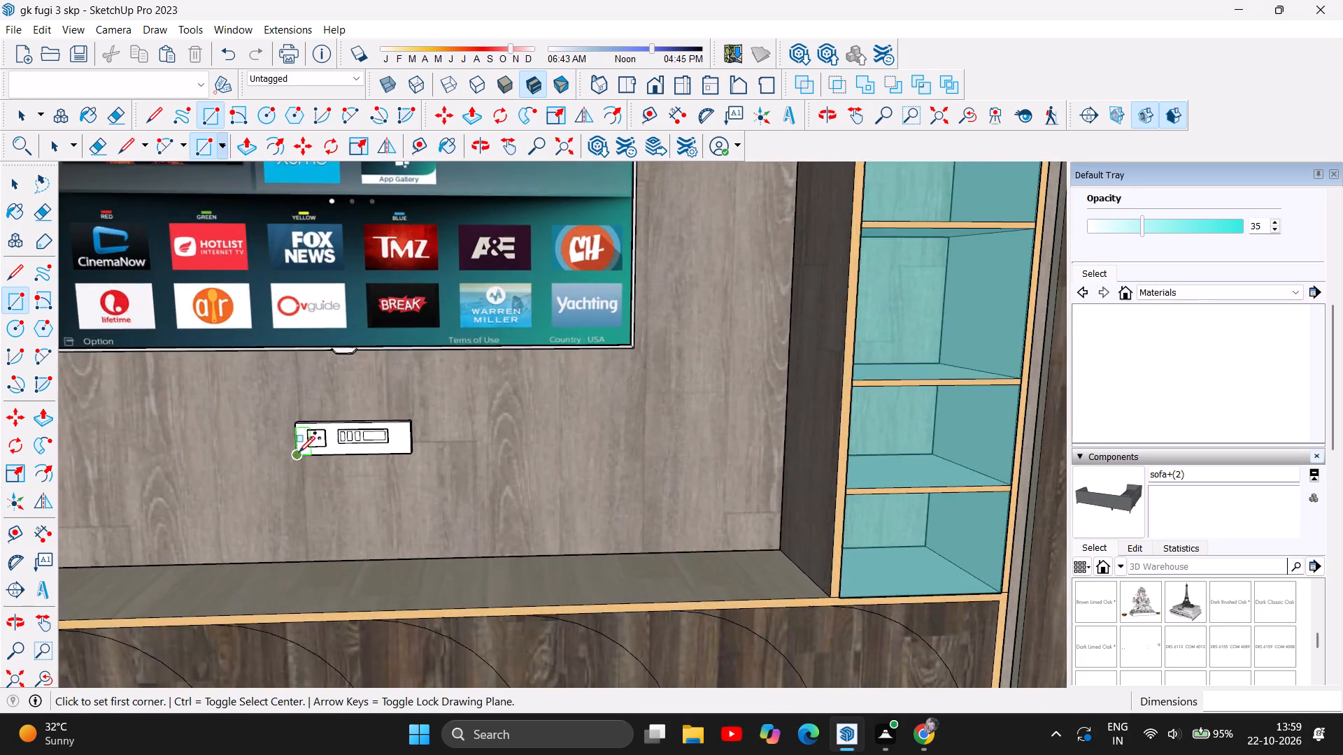
scroll(299, 452, "up", 6)
scroll(411, 412, "up", 8)
scroll(415, 412, "down", 11)
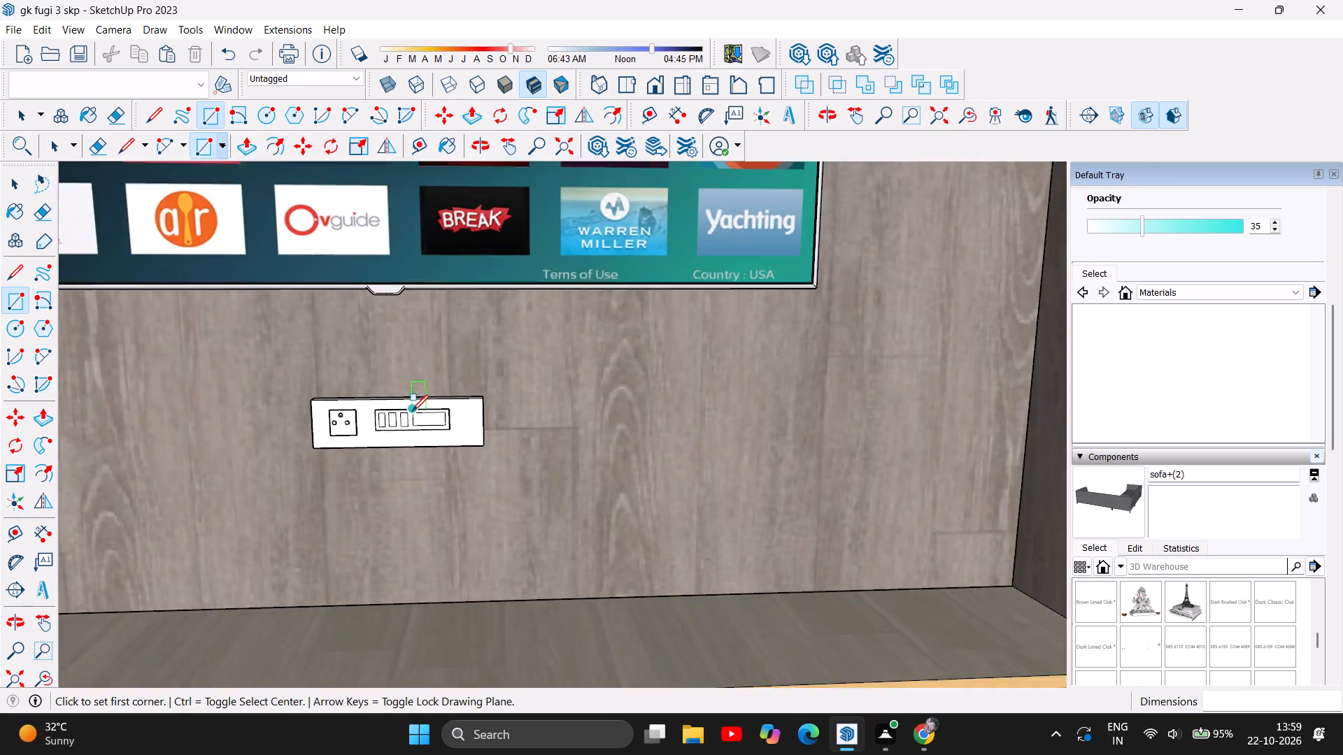
scroll(412, 411, "down", 15)
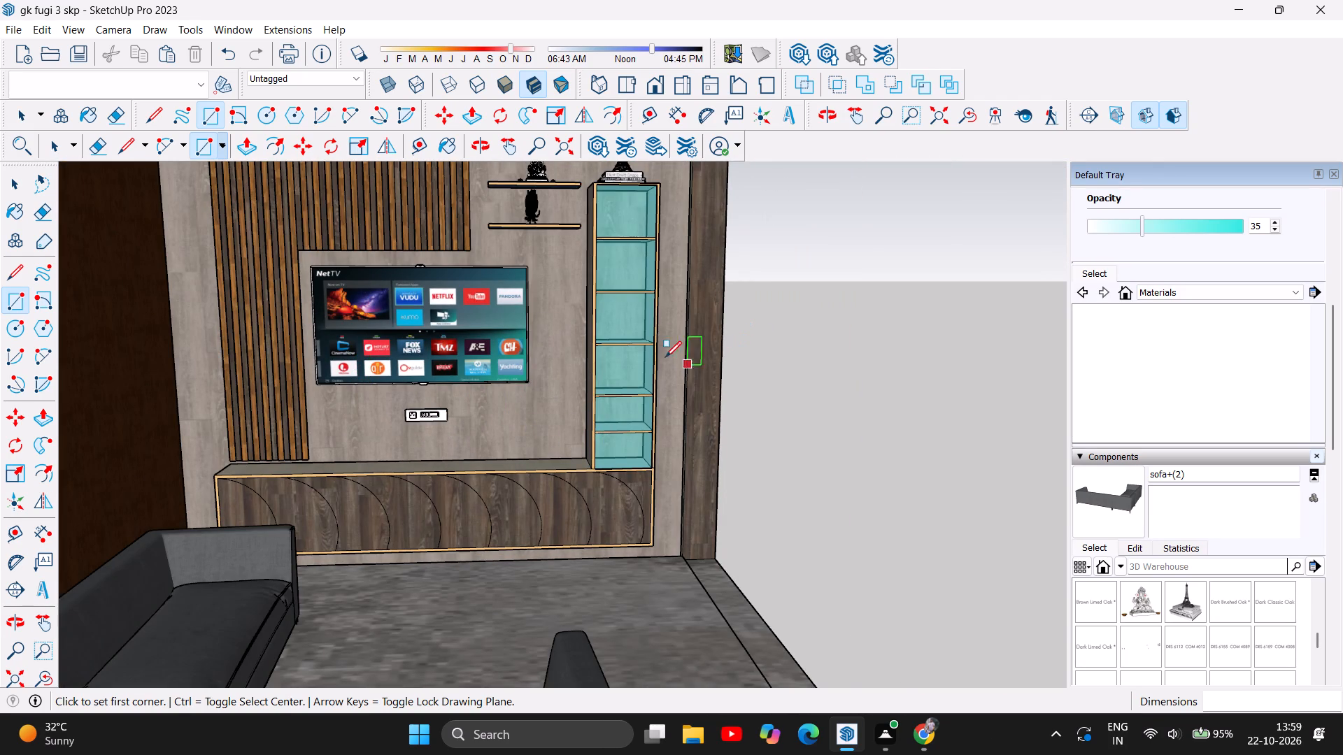
scroll(644, 400, "down", 3)
scroll(817, 457, "down", 3)
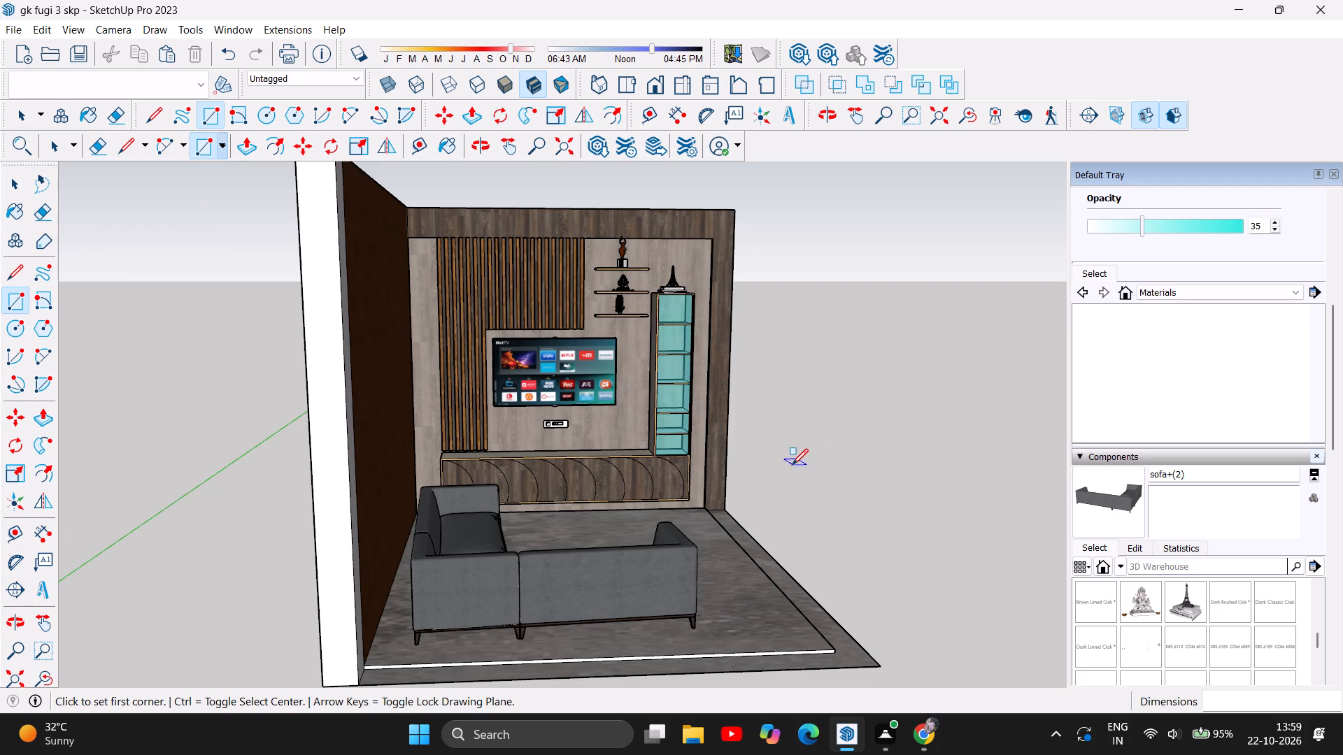
Examine the tall glass shelf unit beside the TV and the overall composition of the TV wall.
scroll(811, 227, "up", 4)
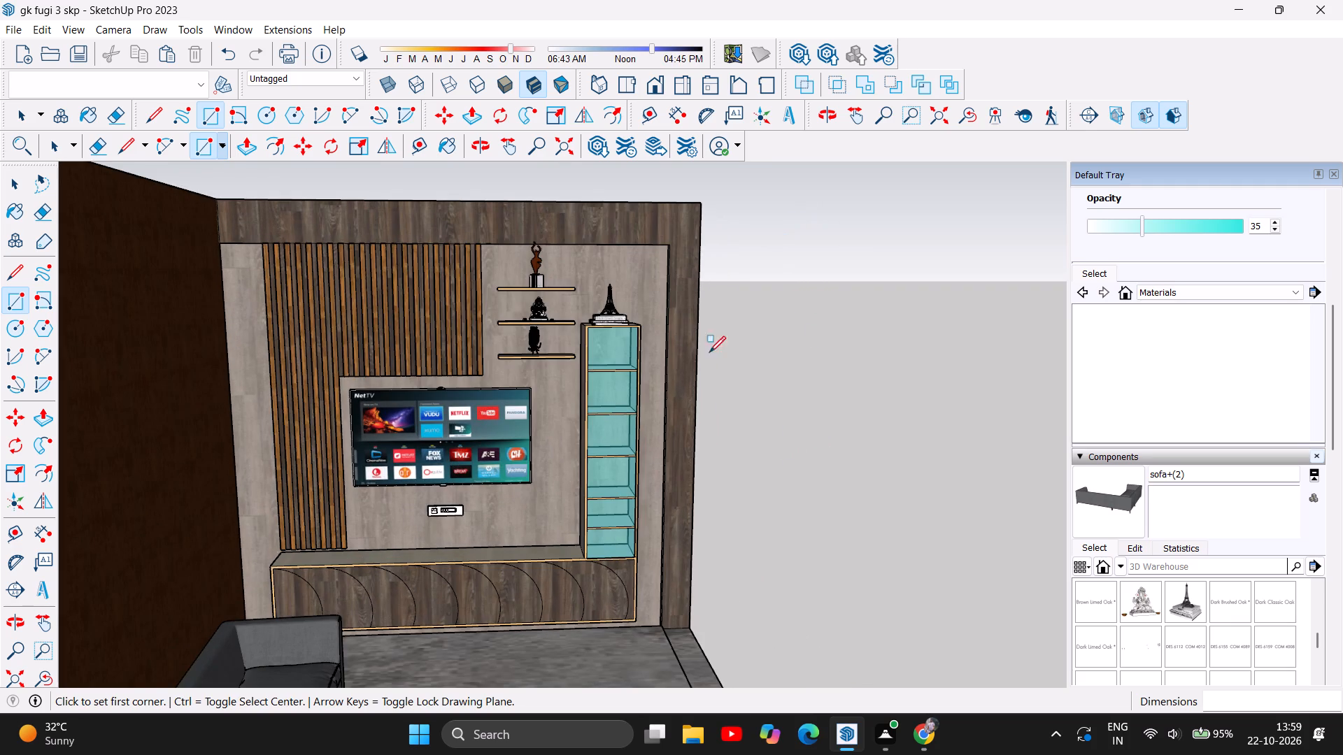
scroll(660, 427, "up", 12)
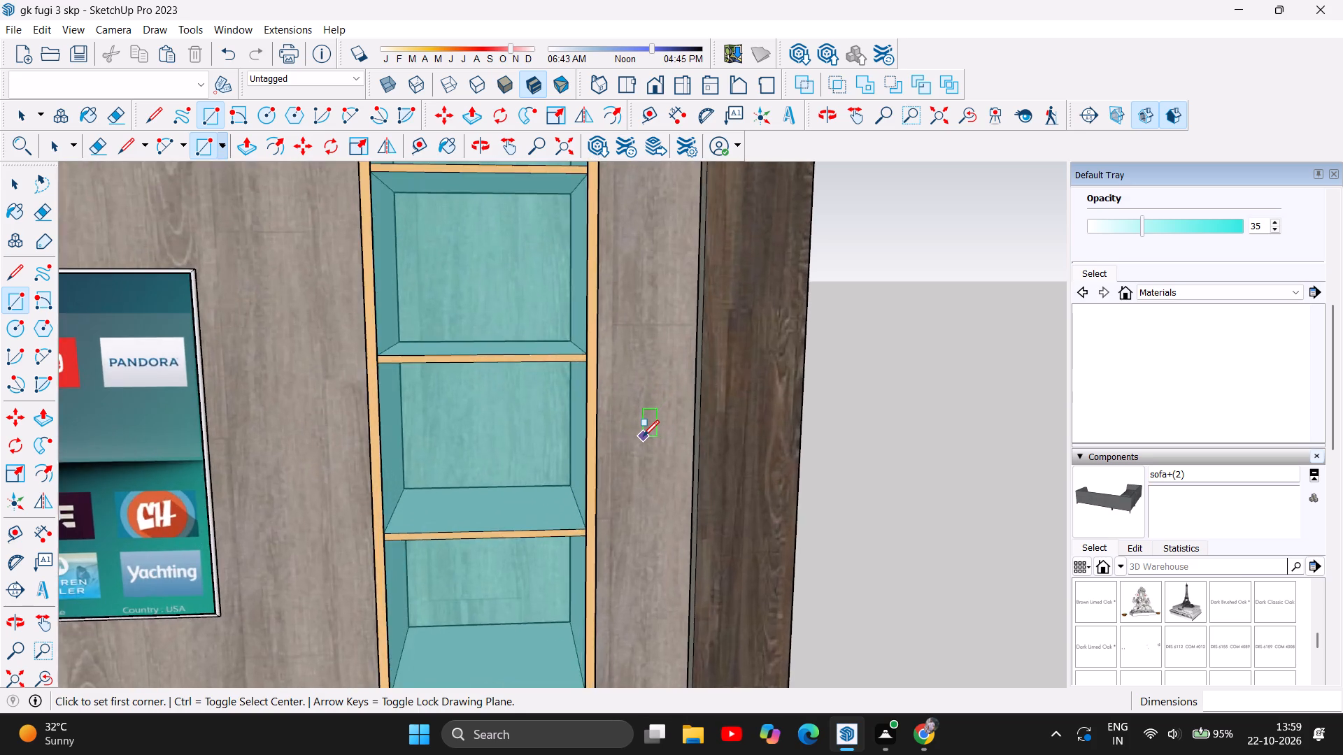
scroll(643, 436, "down", 20)
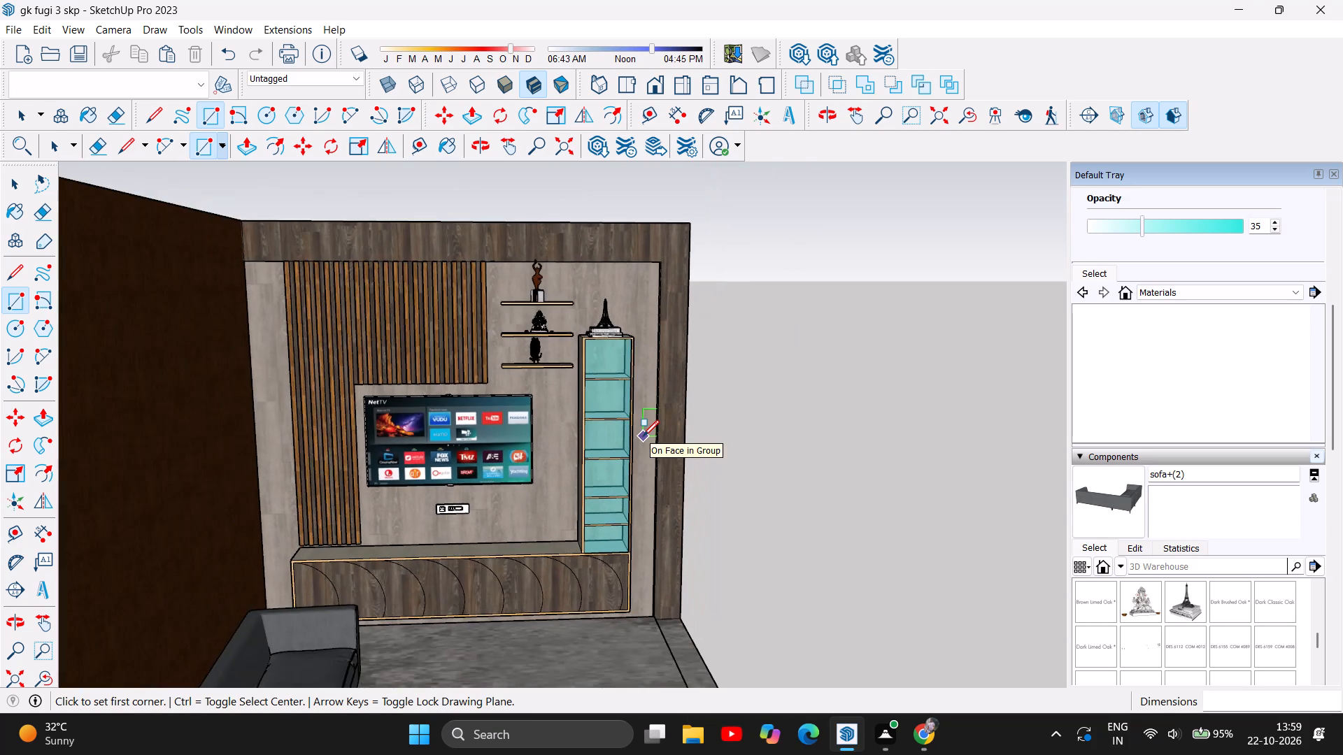
scroll(643, 436, "down", 4)
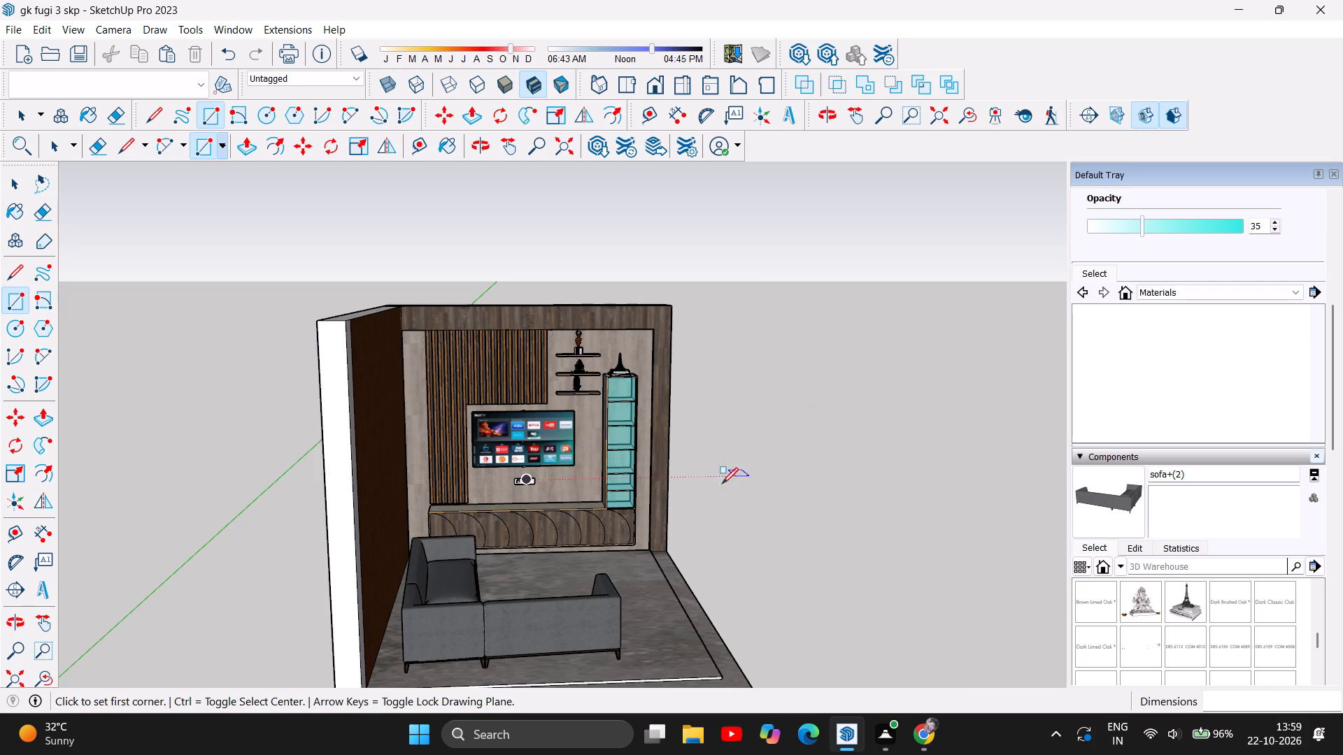
scroll(535, 561, "up", 6)
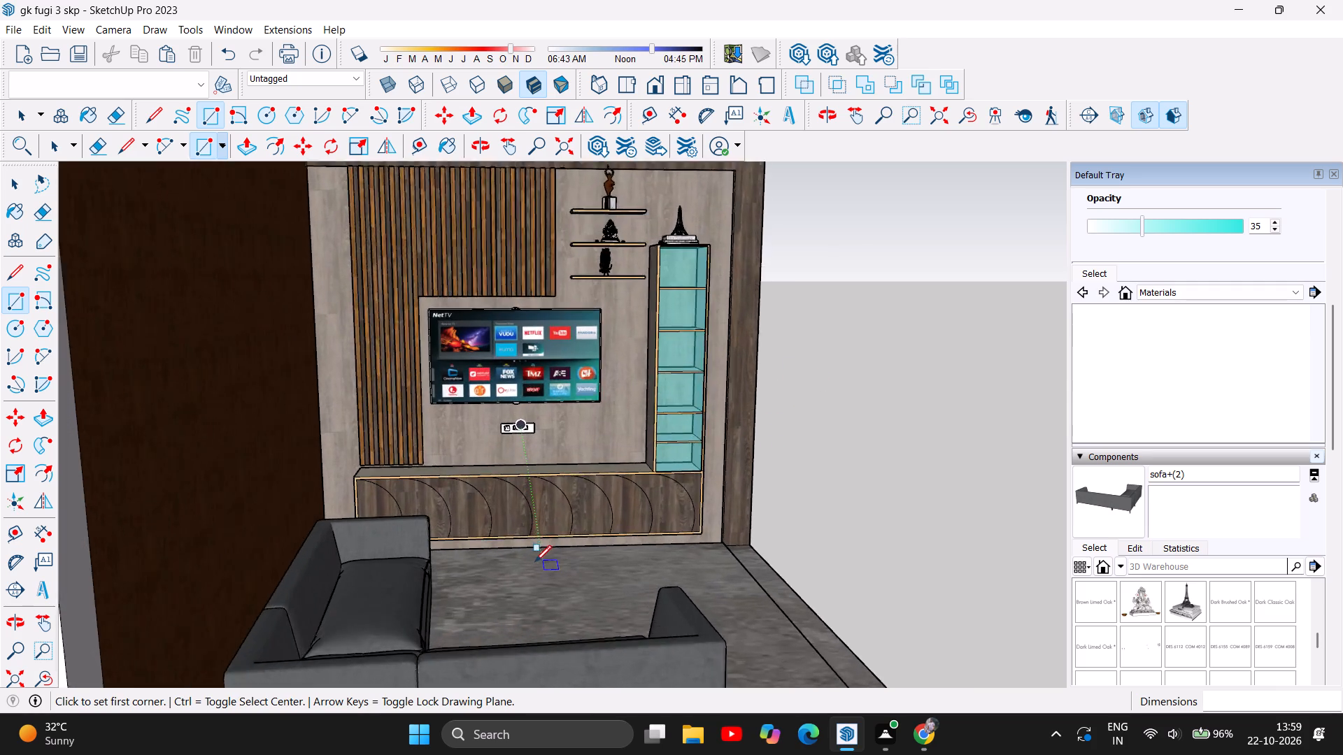
scroll(535, 561, "up", 2)
scroll(511, 593, "down", 3)
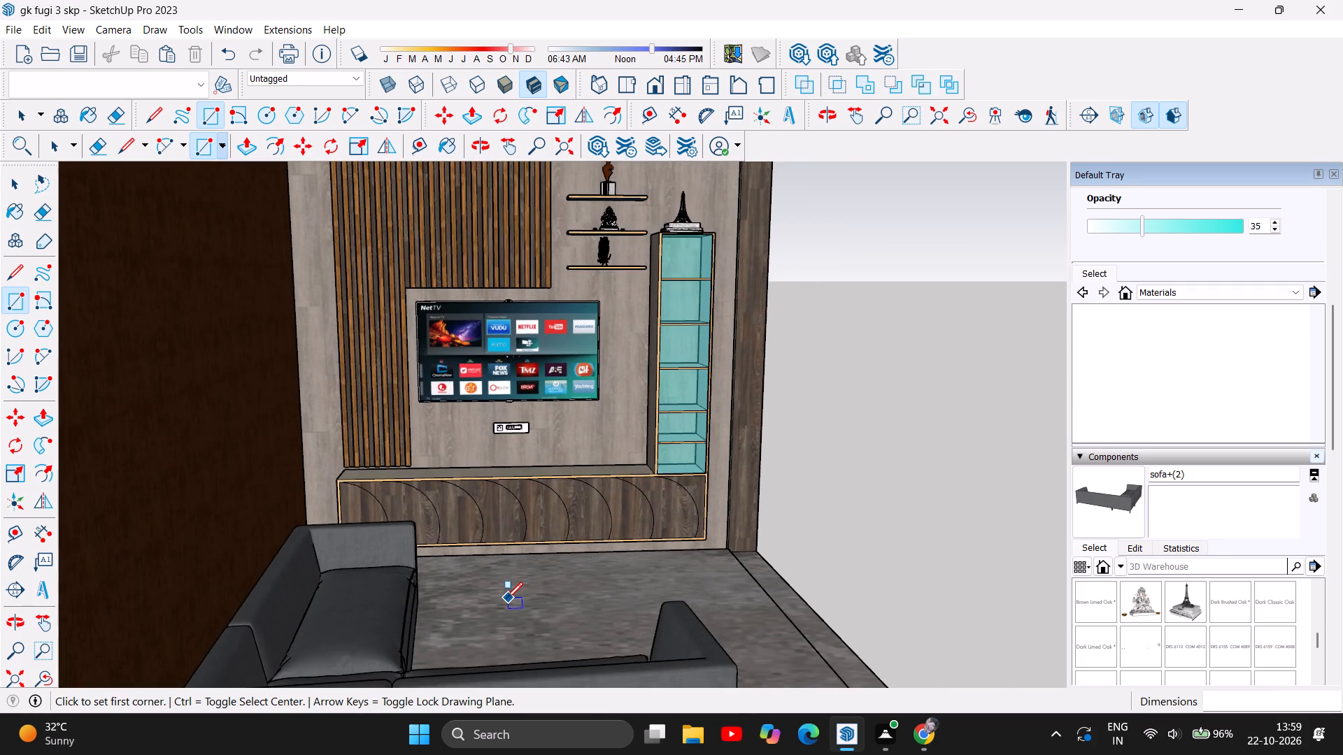
scroll(506, 598, "down", 6)
scroll(500, 600, "up", 2)
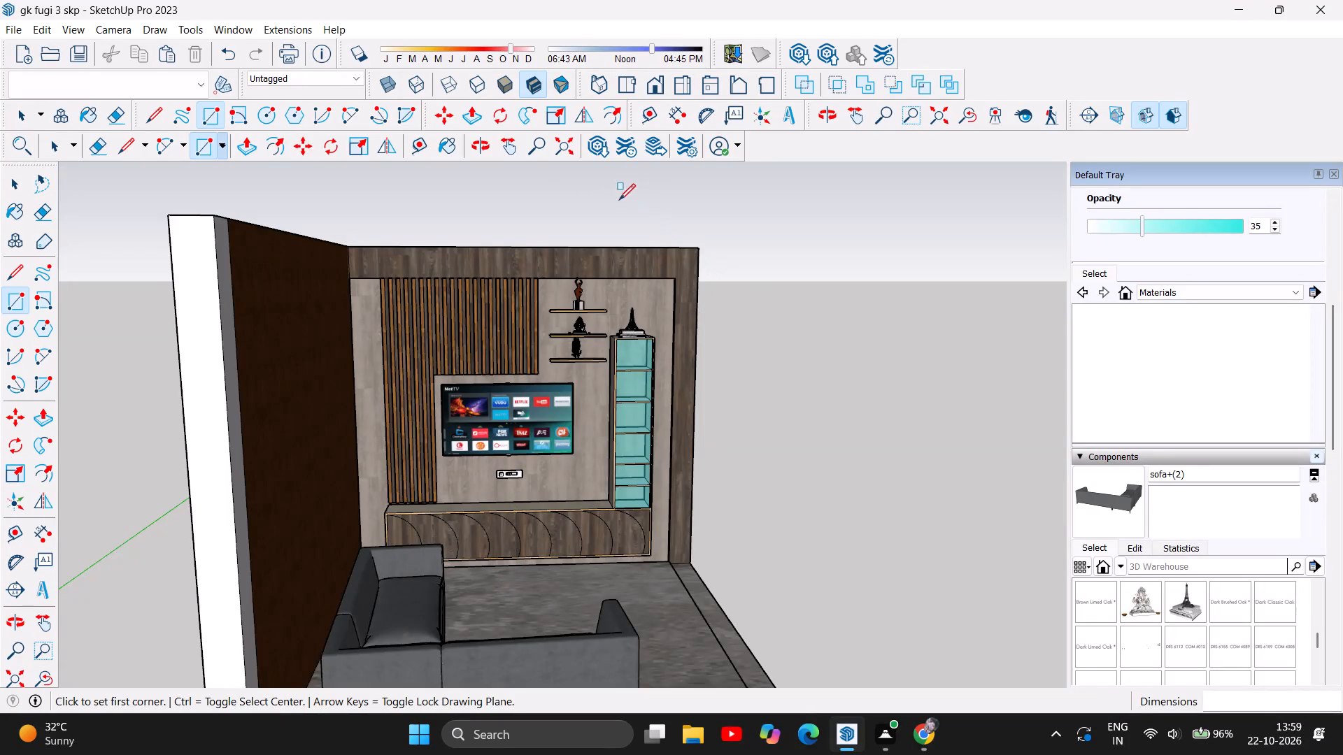
scroll(564, 198, "up", 5)
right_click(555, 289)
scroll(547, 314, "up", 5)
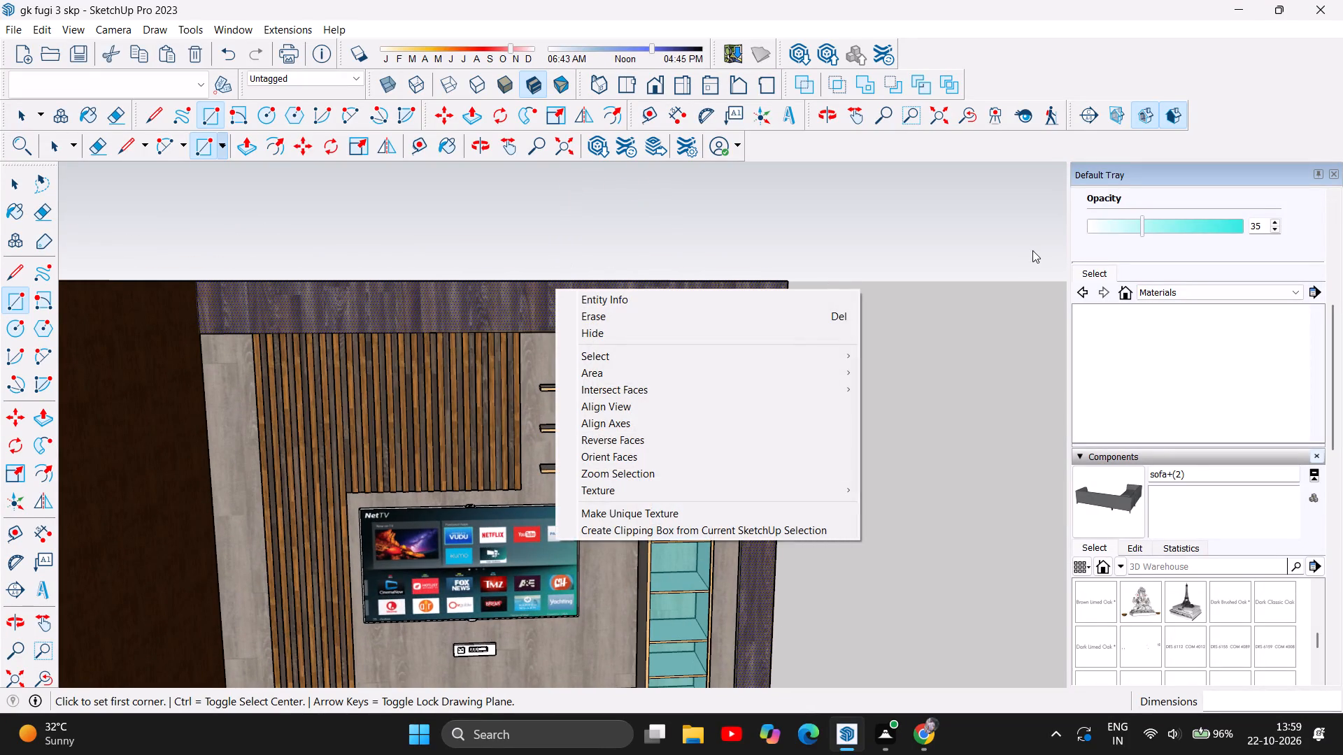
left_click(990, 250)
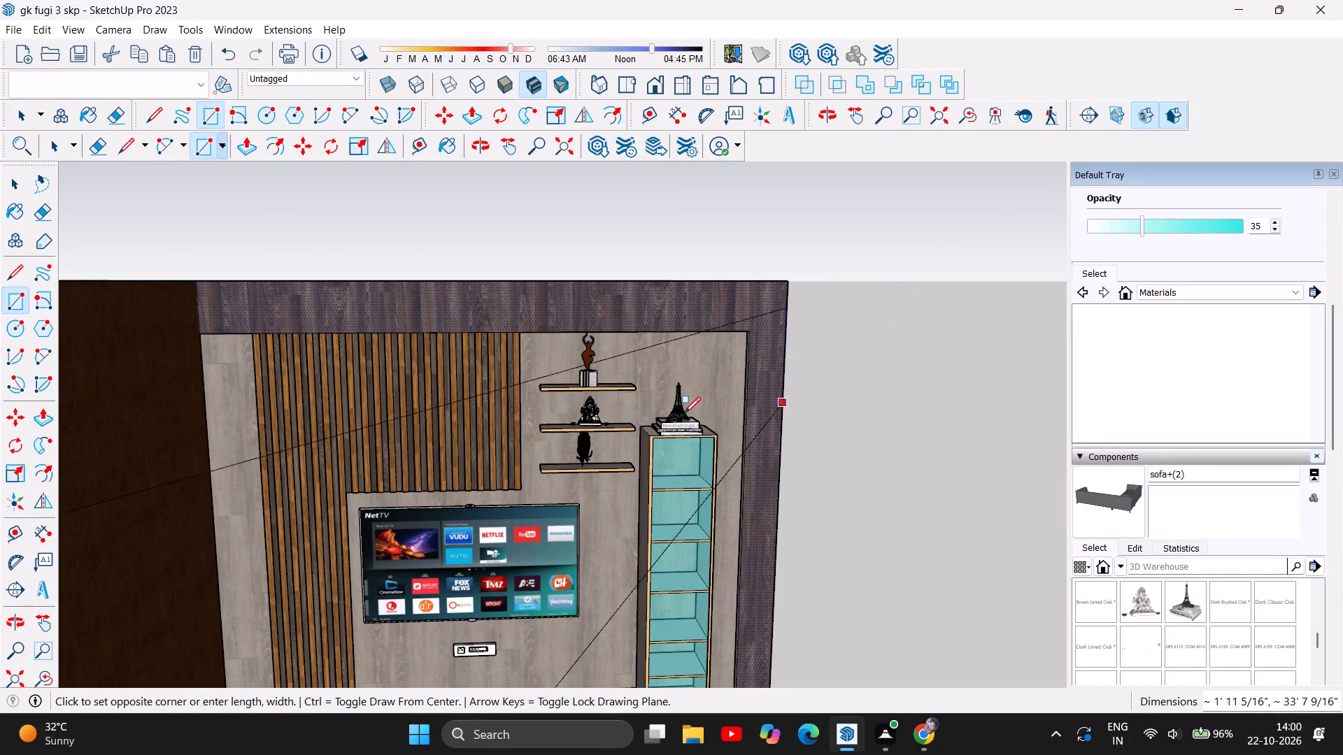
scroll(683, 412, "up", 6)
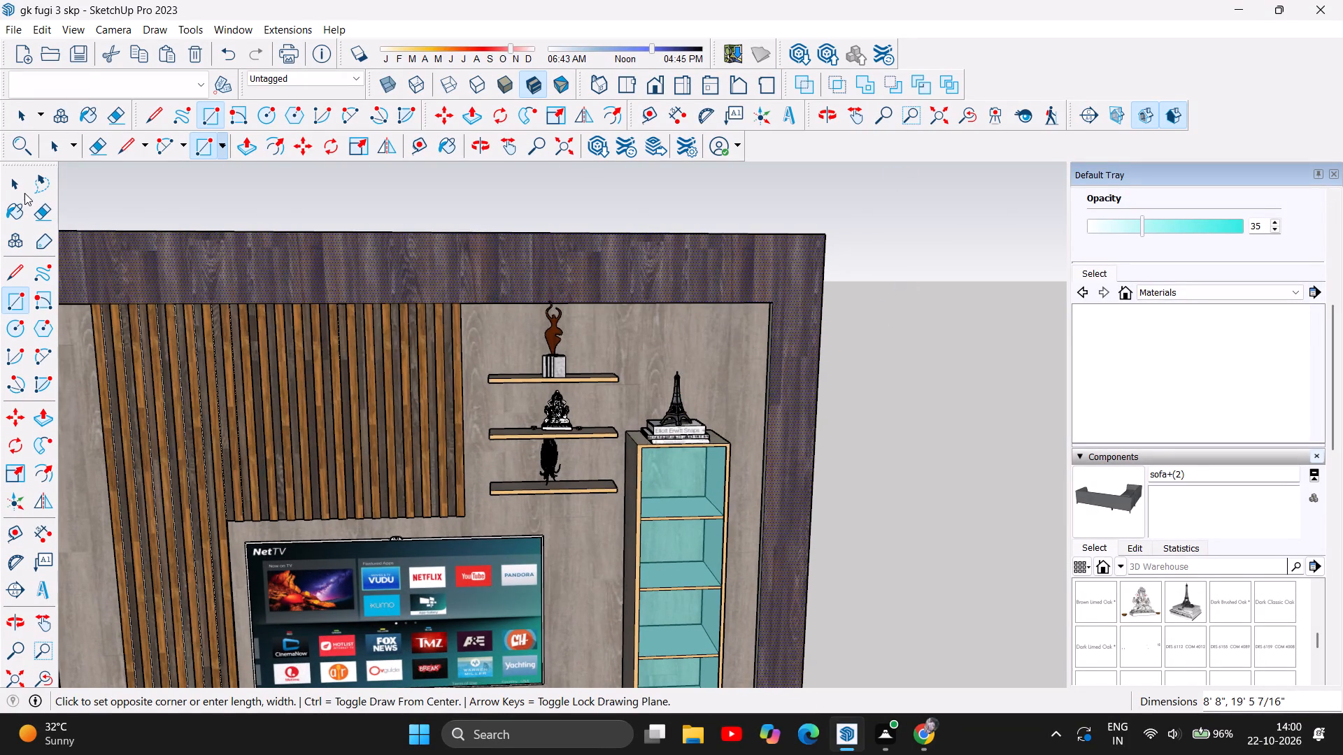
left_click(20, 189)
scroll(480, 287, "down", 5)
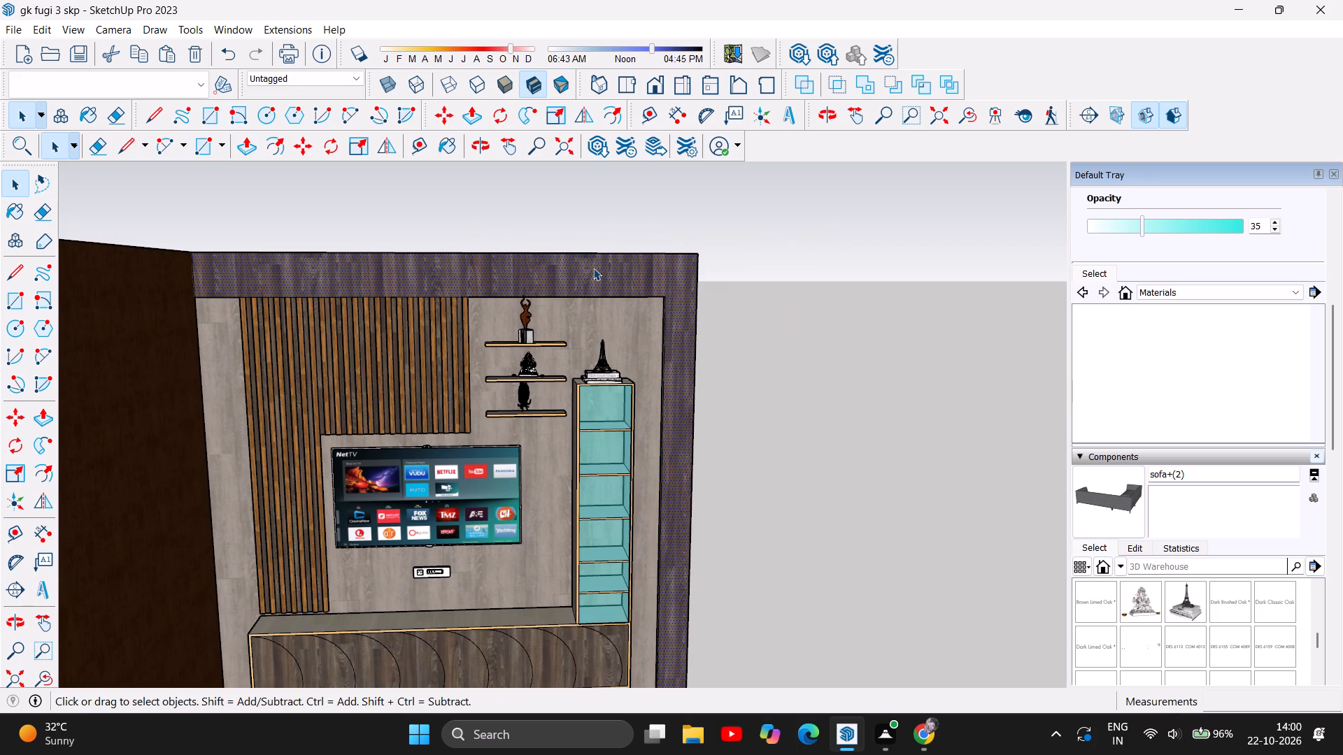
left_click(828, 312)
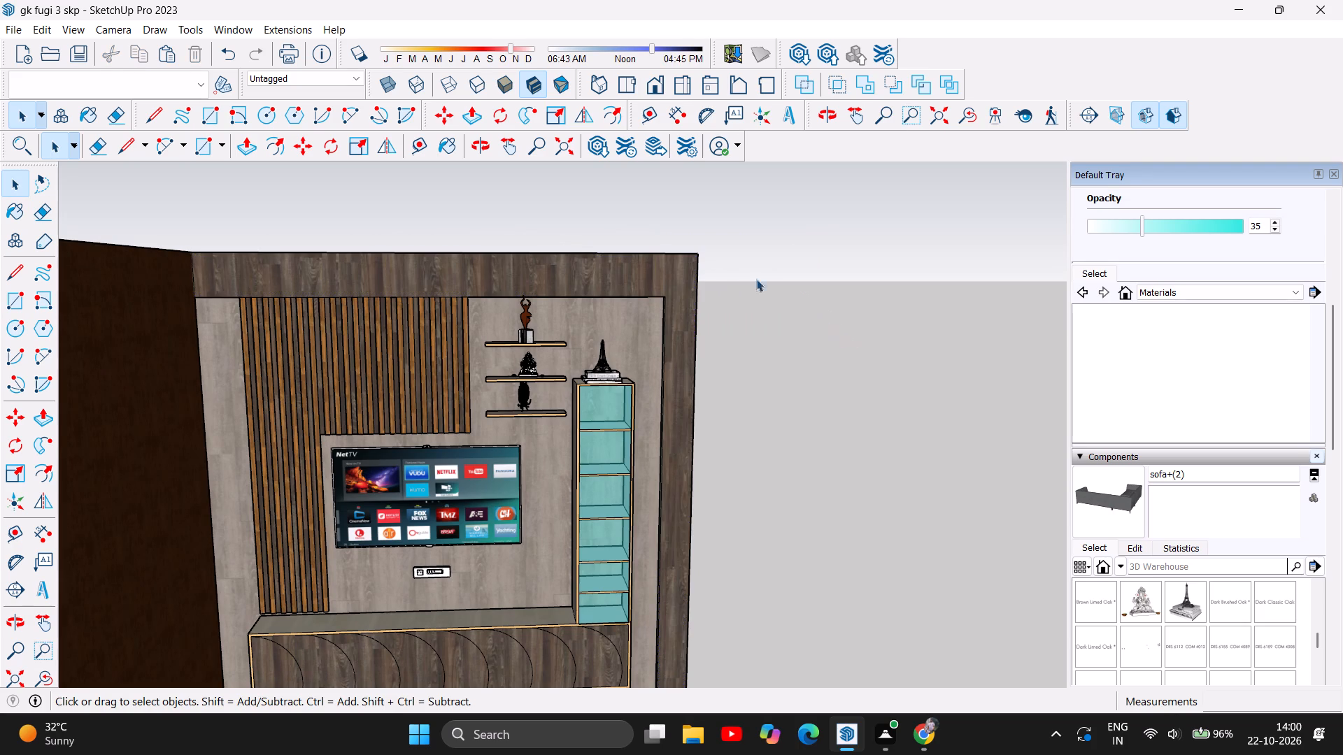
Examine the whole room and the vertical wood slat panel above and beside the TV.
scroll(705, 263, "down", 5)
scroll(841, 262, "down", 3)
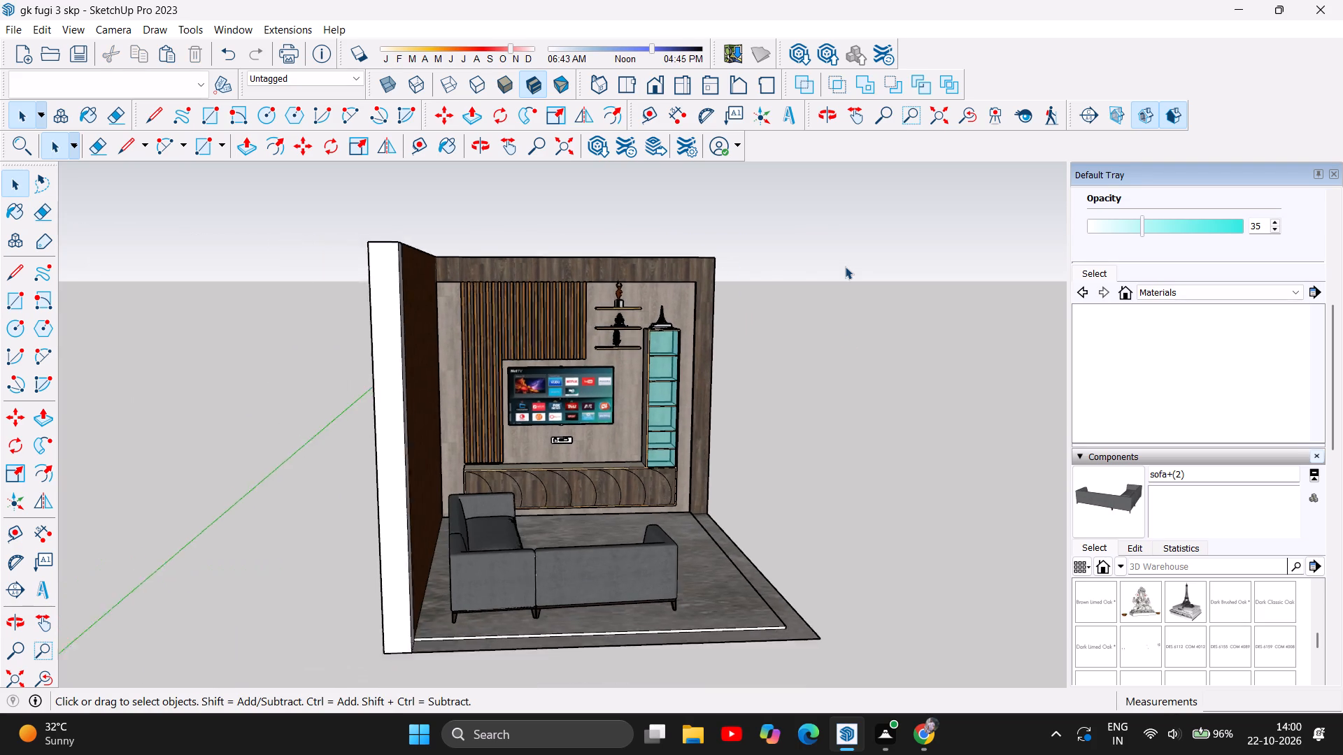
scroll(940, 375, "up", 5)
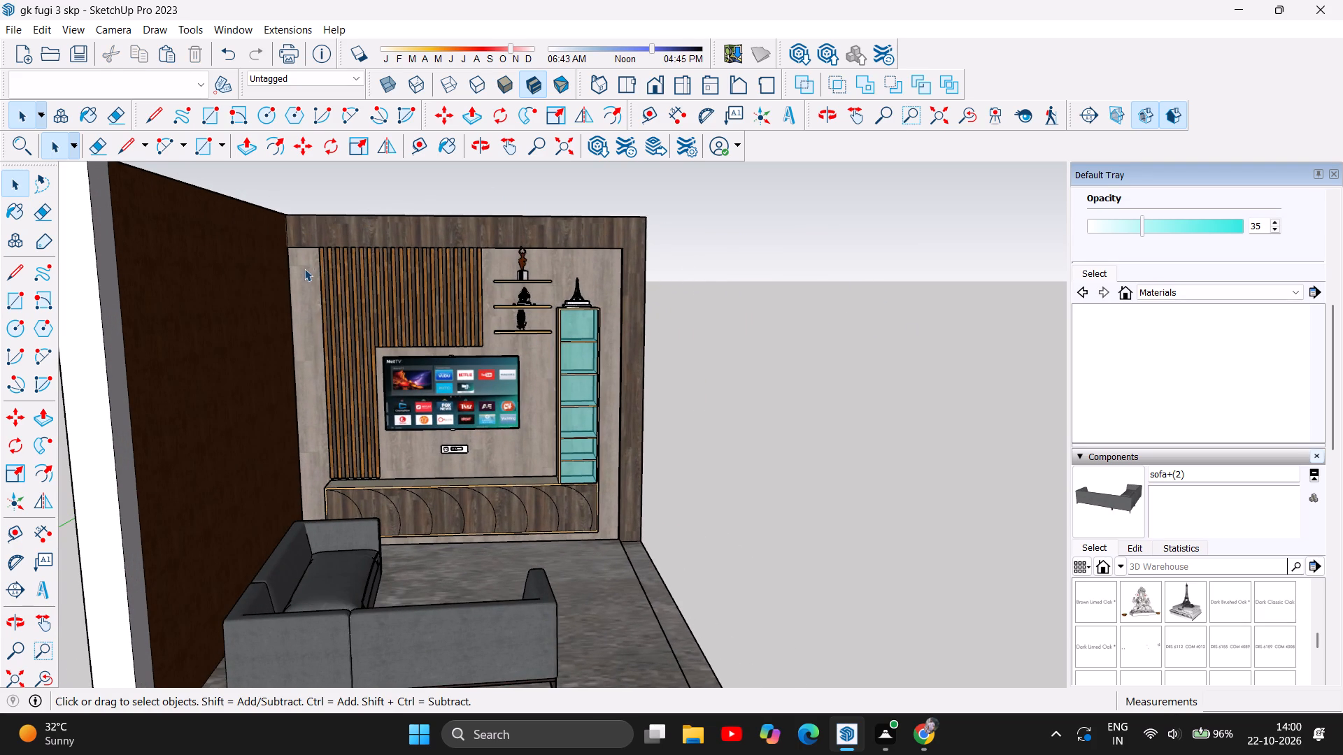
scroll(302, 269, "up", 6)
scroll(361, 240, "up", 5)
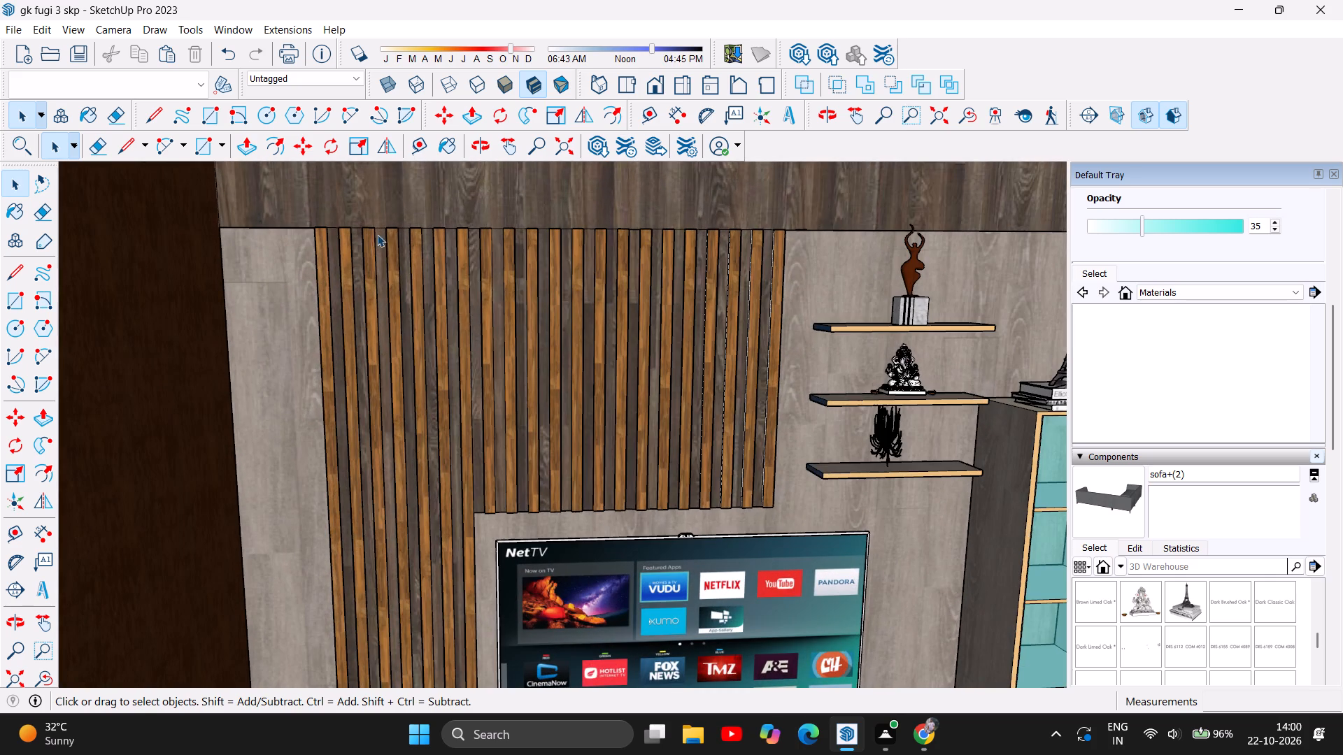
scroll(439, 245, "up", 7)
scroll(439, 245, "down", 4)
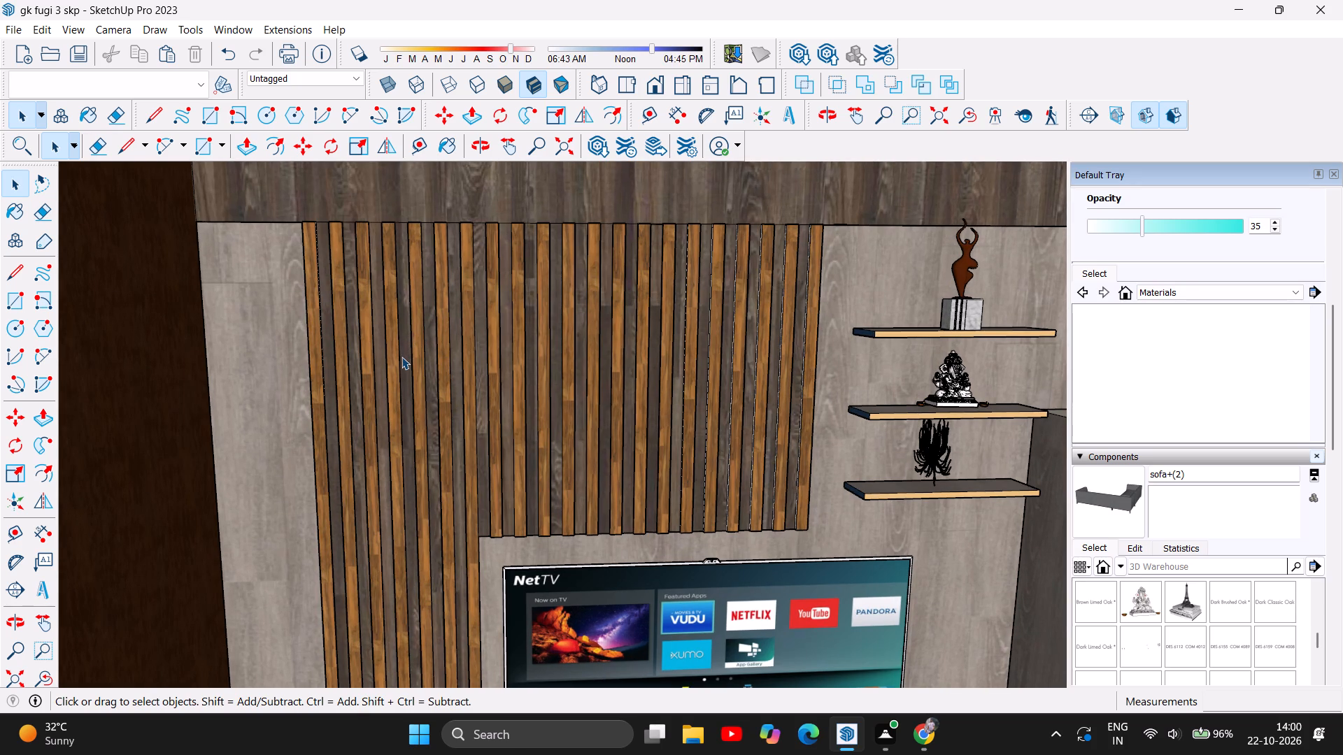
Examine the full TV wall from the front, from the slat panel and display shelves down to the low cabinet.
scroll(406, 371, "down", 2)
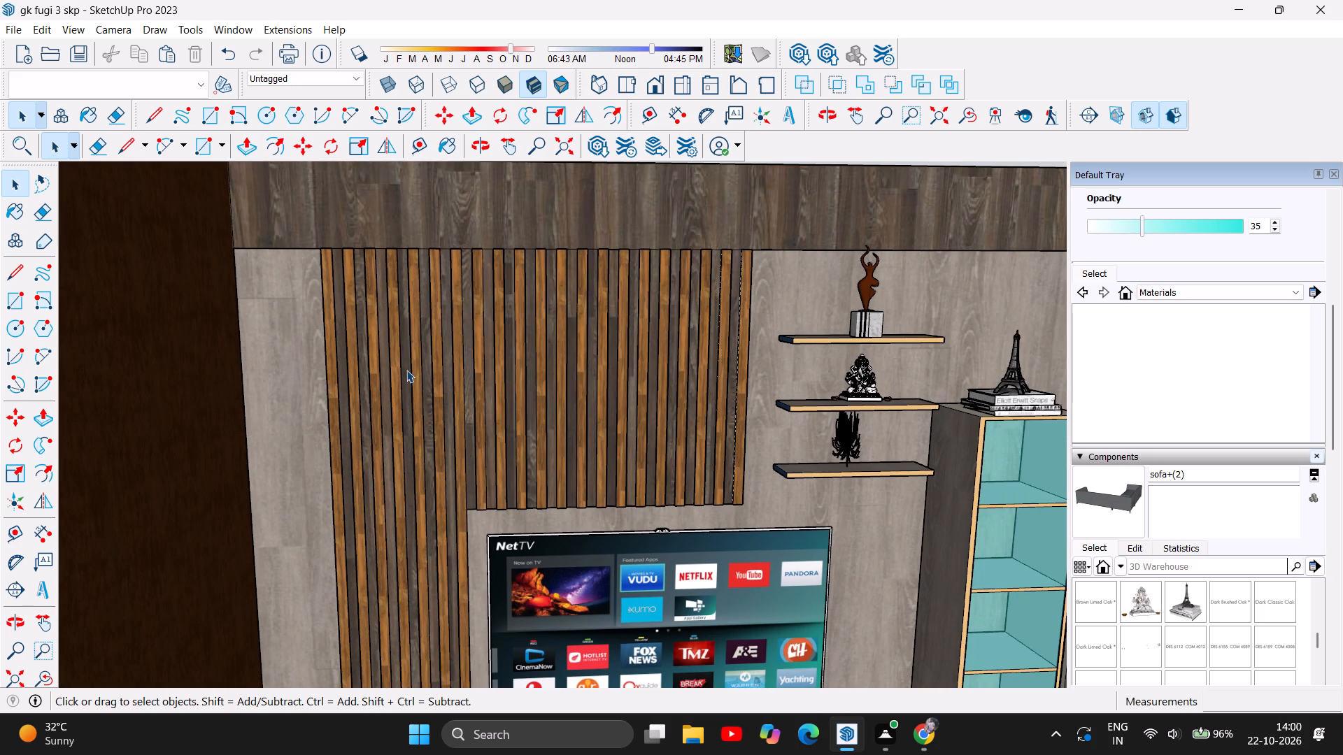
scroll(406, 370, "down", 5)
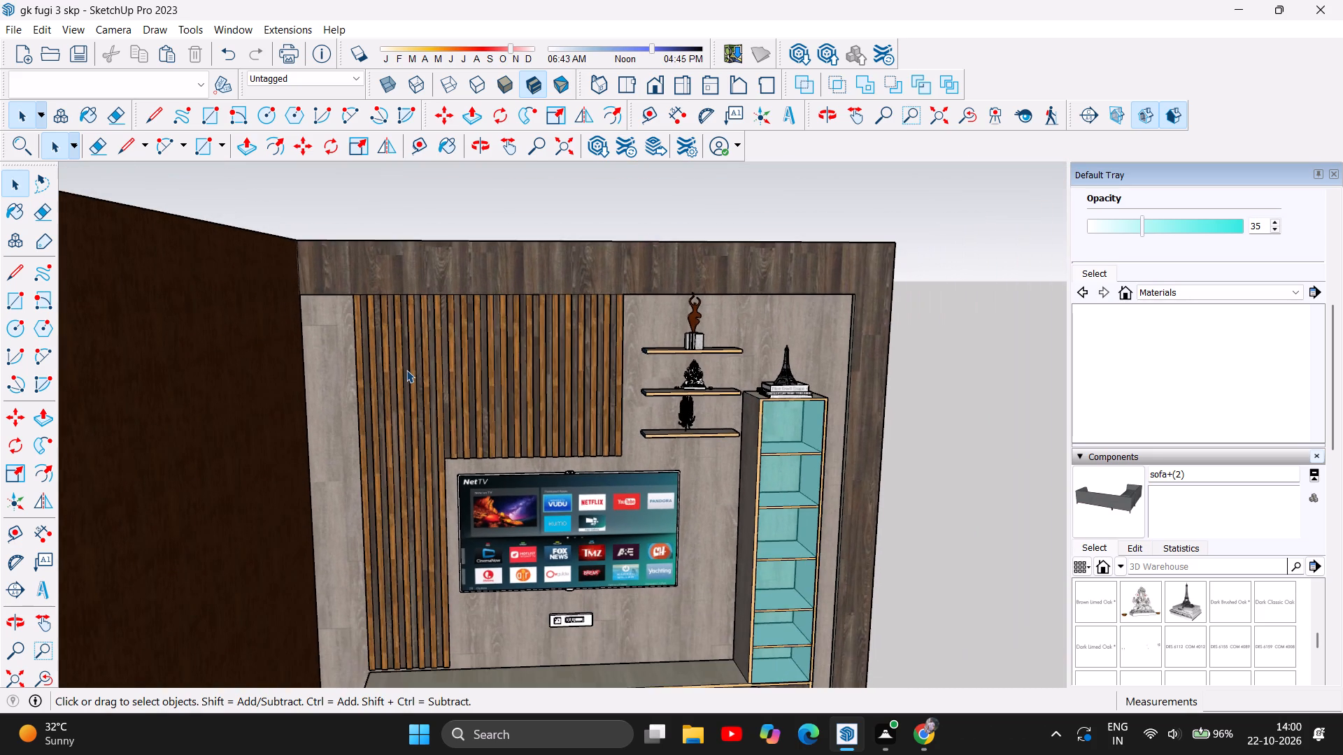
scroll(406, 370, "down", 4)
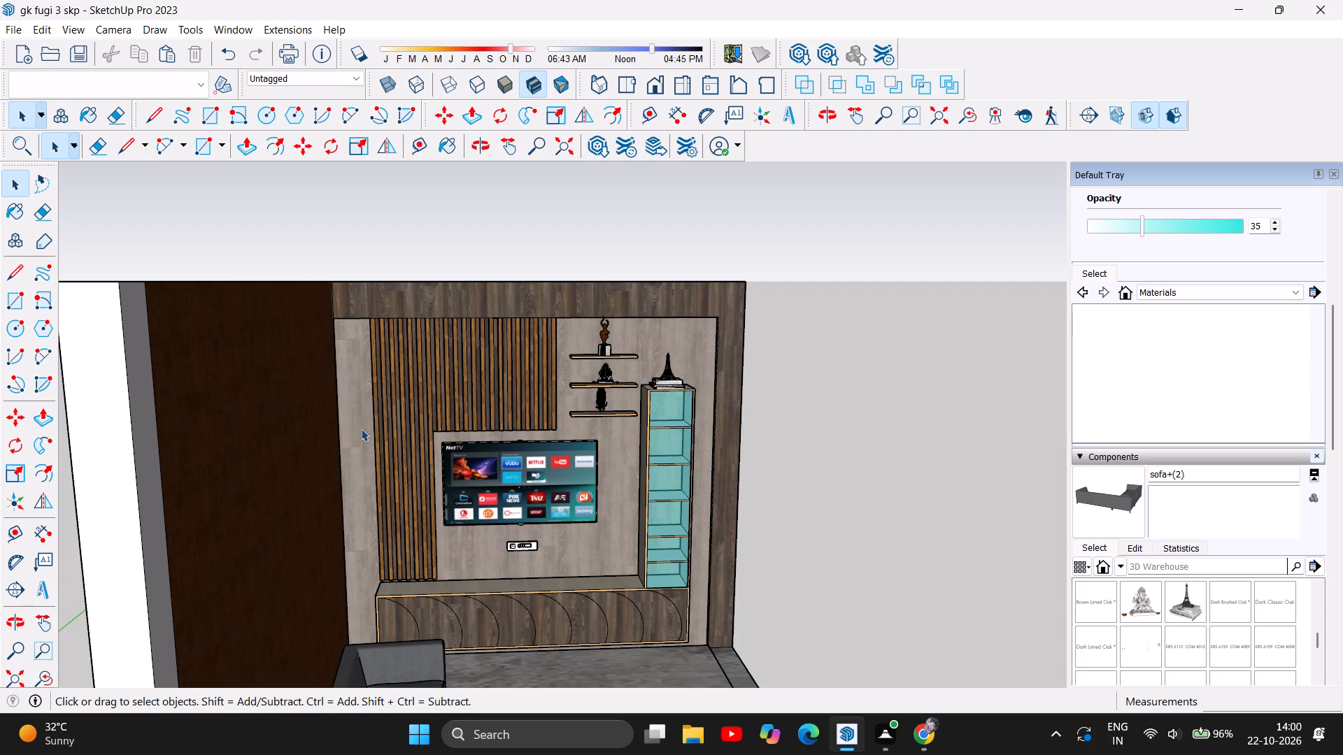
scroll(357, 447, "down", 7)
scroll(504, 538, "up", 6)
scroll(198, 508, "up", 2)
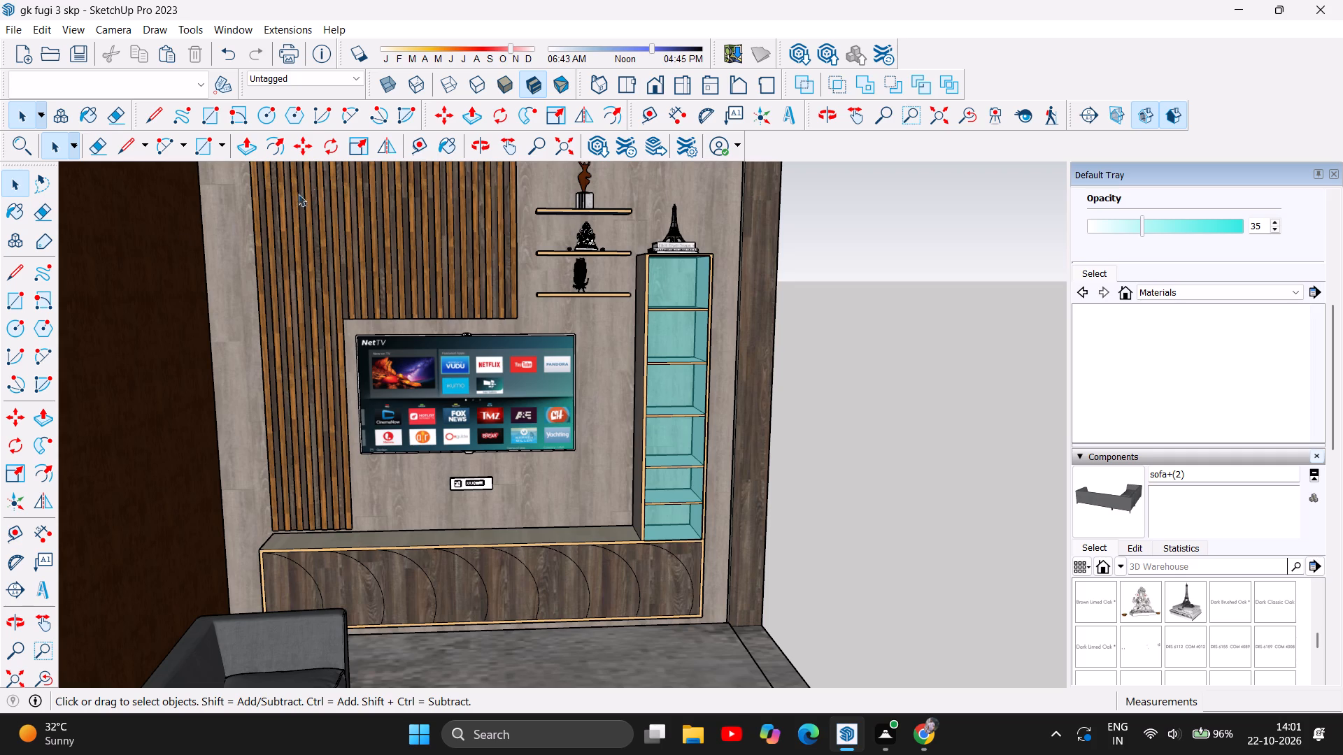
Examine the room from a raised corner angle, comparing the TV wall with the brown side wall and the L-shaped sofa.
left_click(488, 144)
left_click_drag(658, 313, 602, 326)
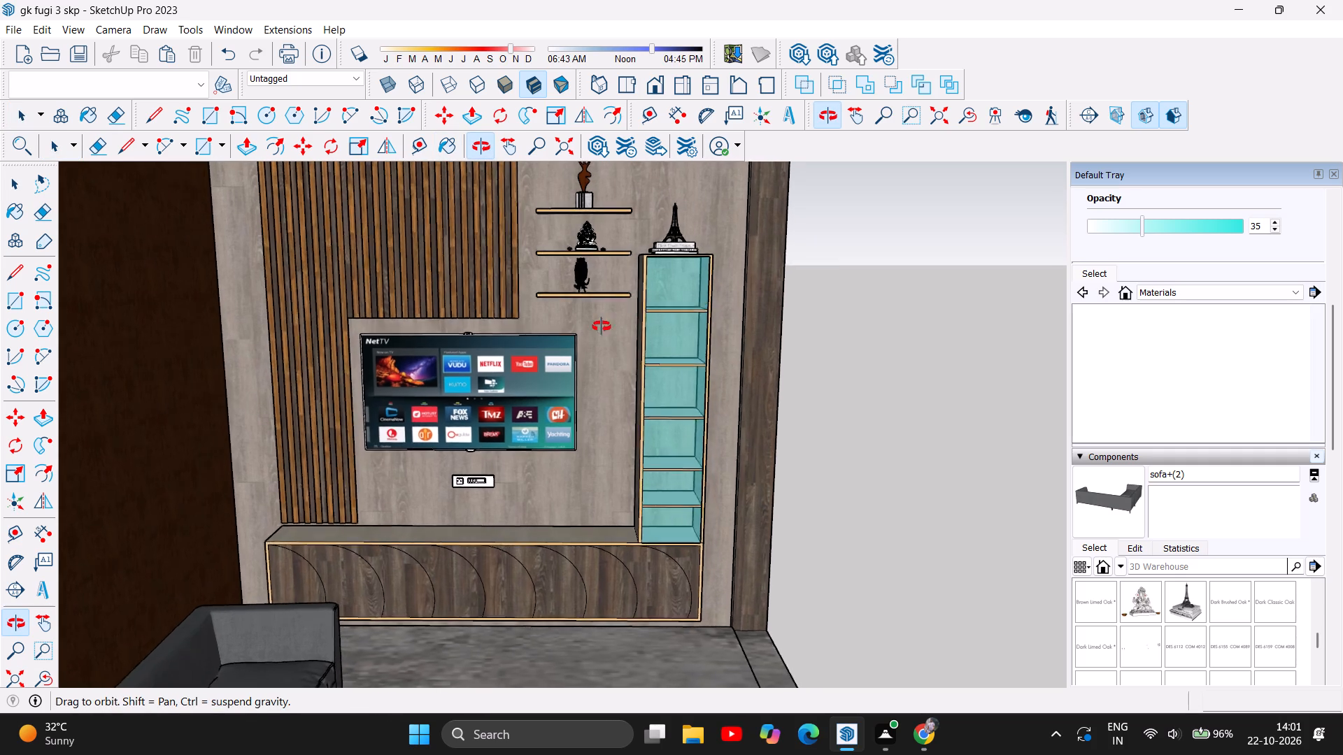
left_click_drag(602, 326, 336, 362)
scroll(779, 436, "down", 3)
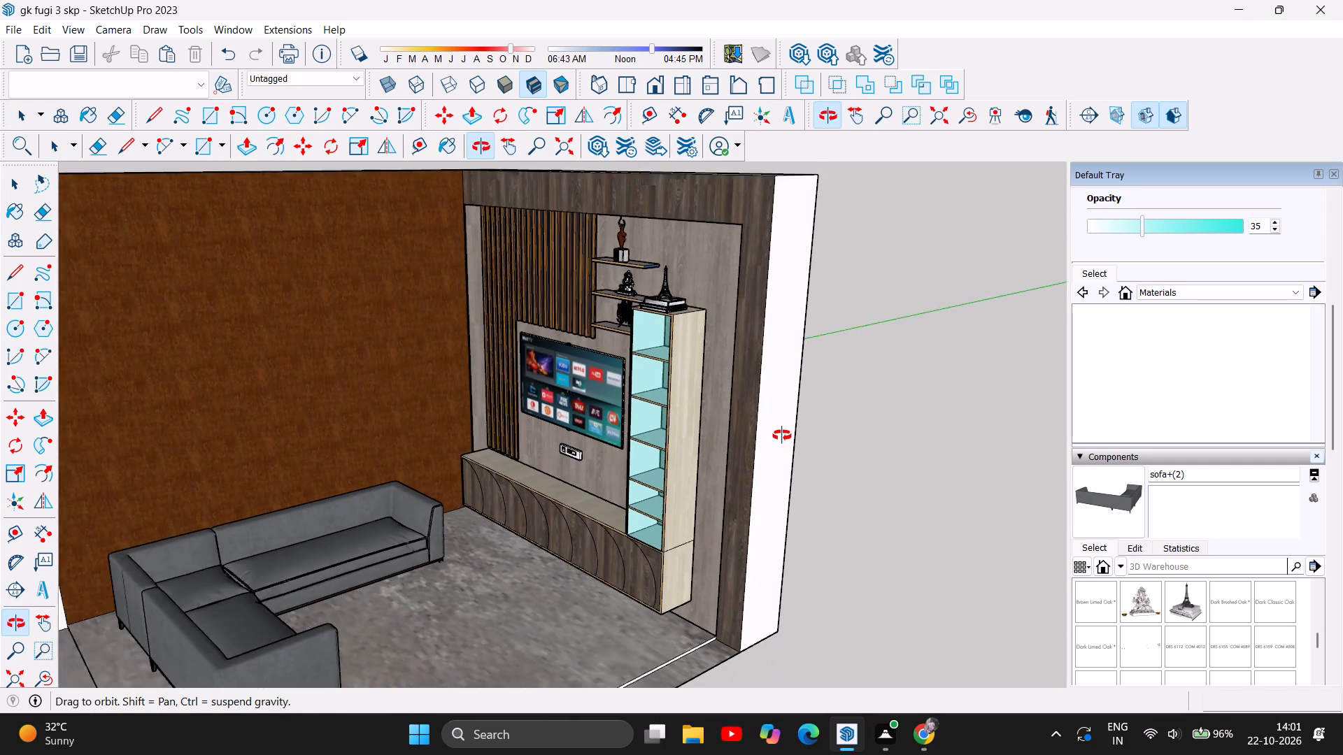
scroll(782, 436, "down", 2)
scroll(264, 462, "up", 2)
scroll(375, 398, "up", 2)
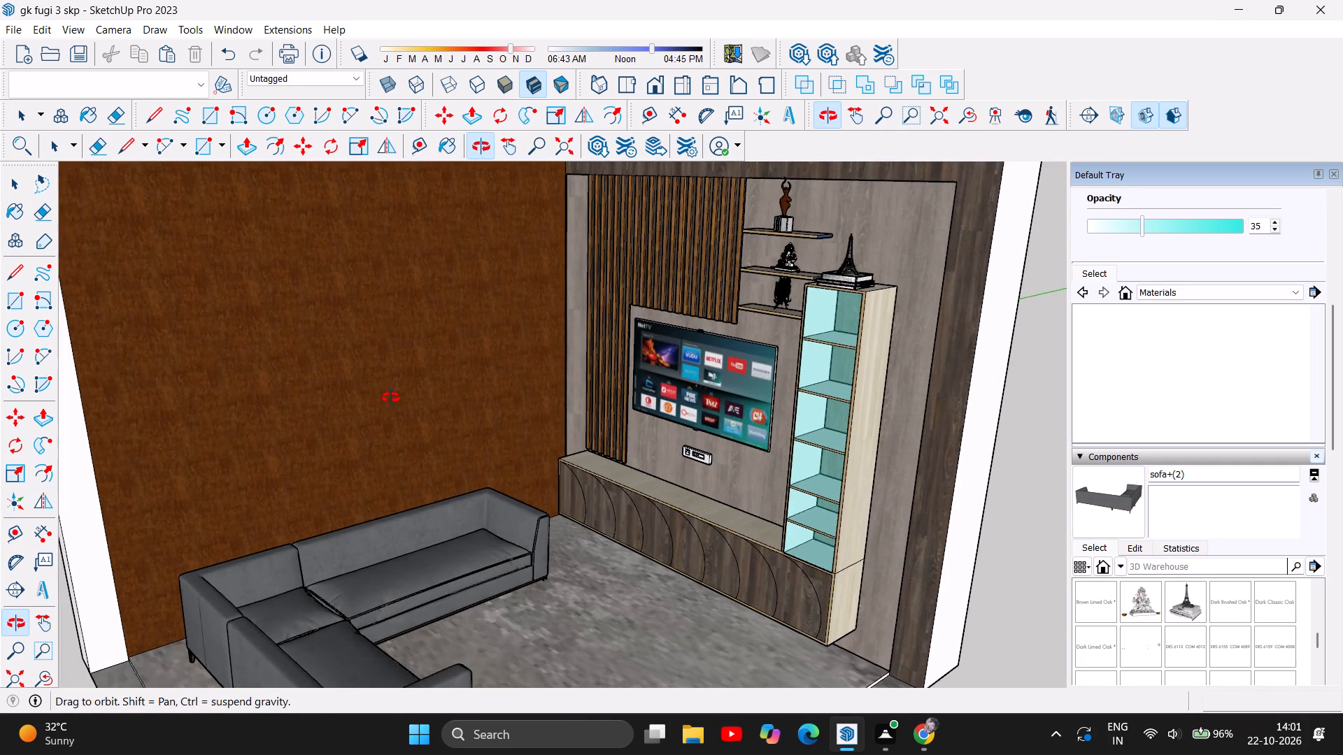
scroll(391, 398, "up", 2)
scroll(553, 403, "down", 4)
scroll(581, 403, "up", 3)
scroll(583, 404, "down", 4)
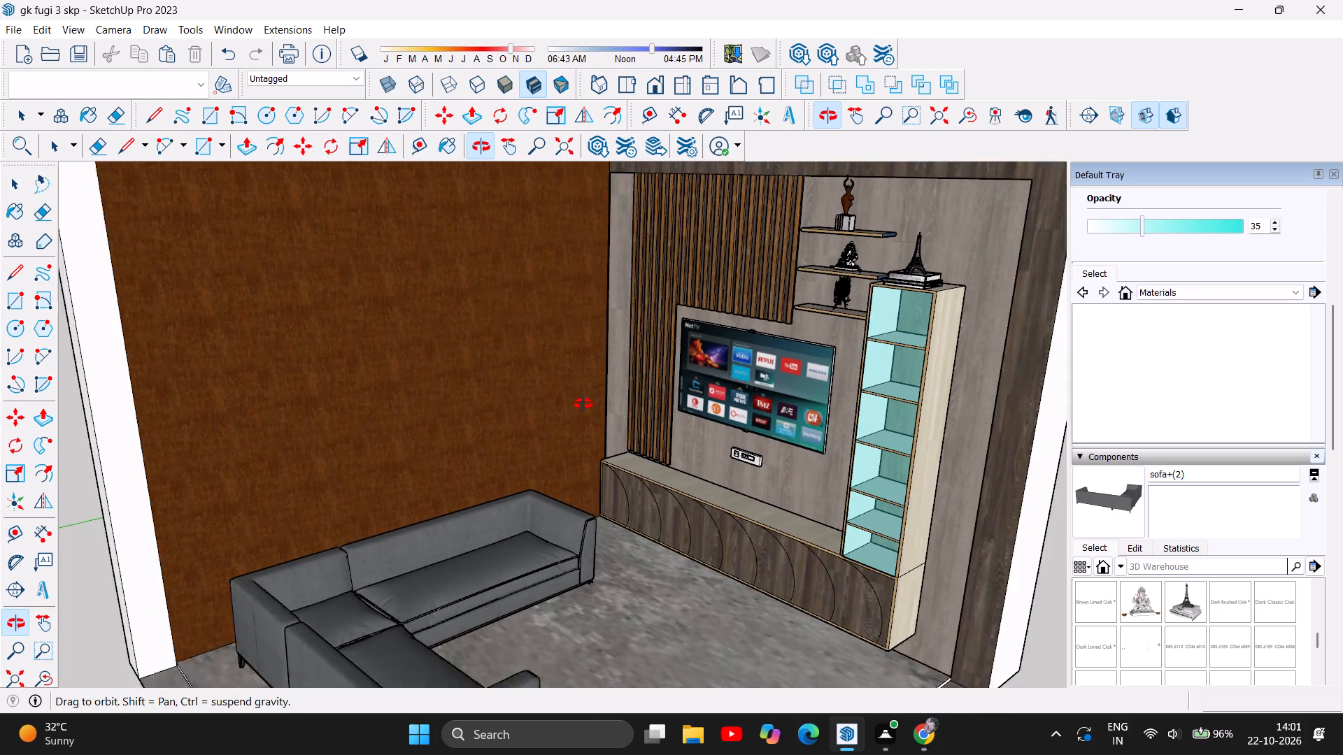
Examine the TV wall from a low, near eye-level angle behind the sofa, including the floating shelves and glass unit.
left_click_drag(839, 484, 909, 371)
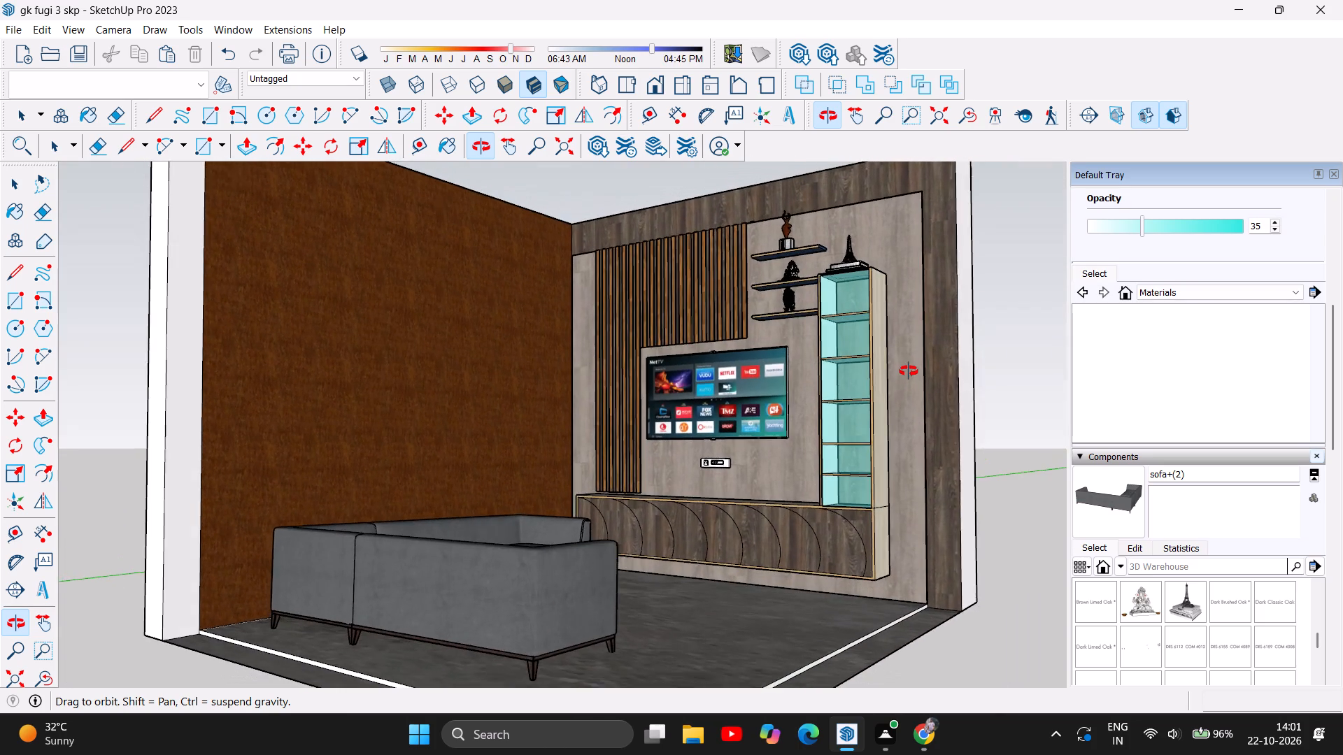
left_click_drag(909, 371, 940, 376)
scroll(777, 254, "up", 3)
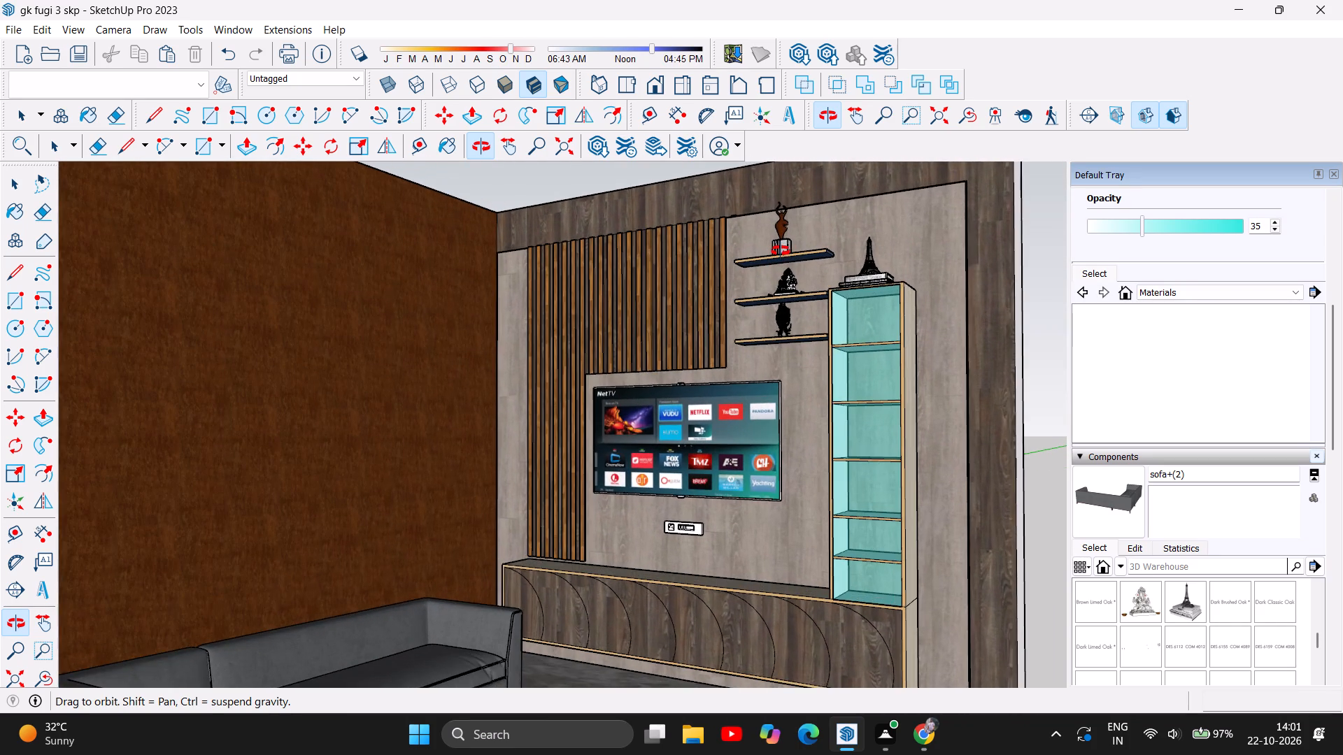
scroll(781, 251, "up", 1)
scroll(817, 254, "down", 3)
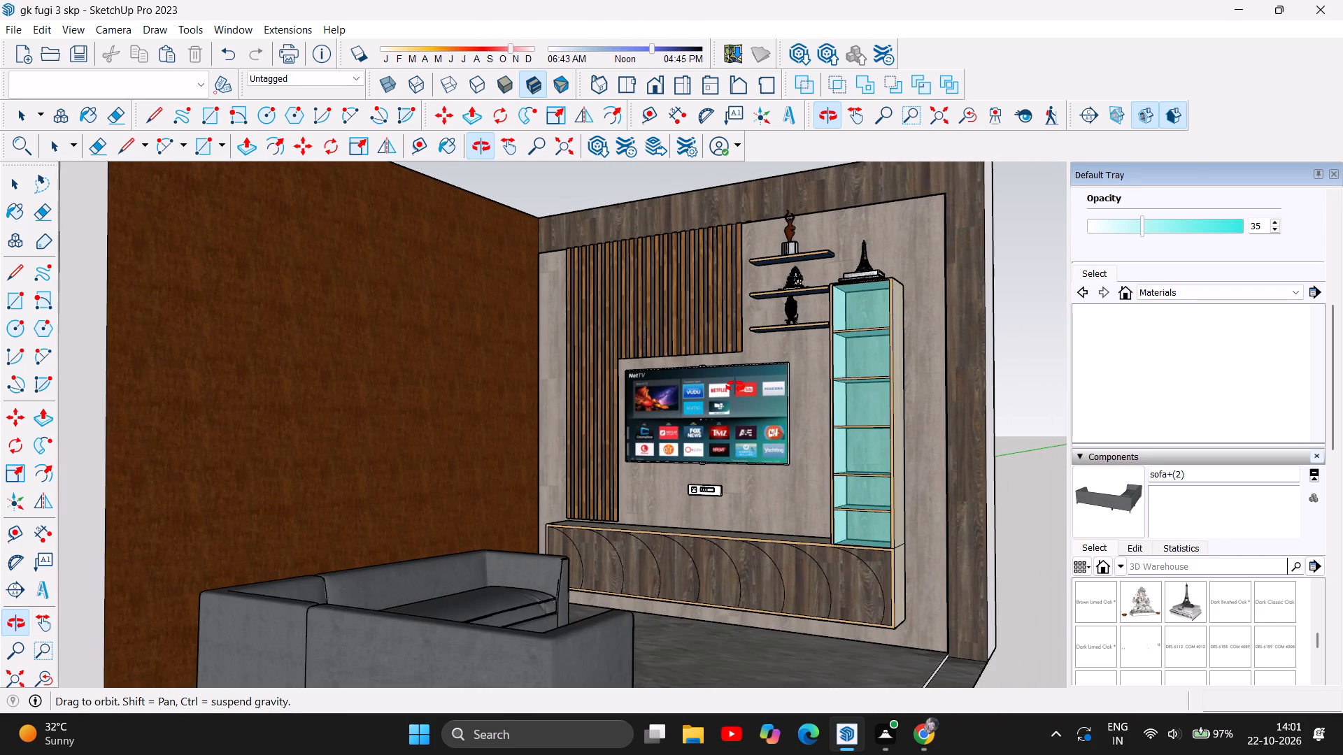
scroll(735, 387, "up", 3)
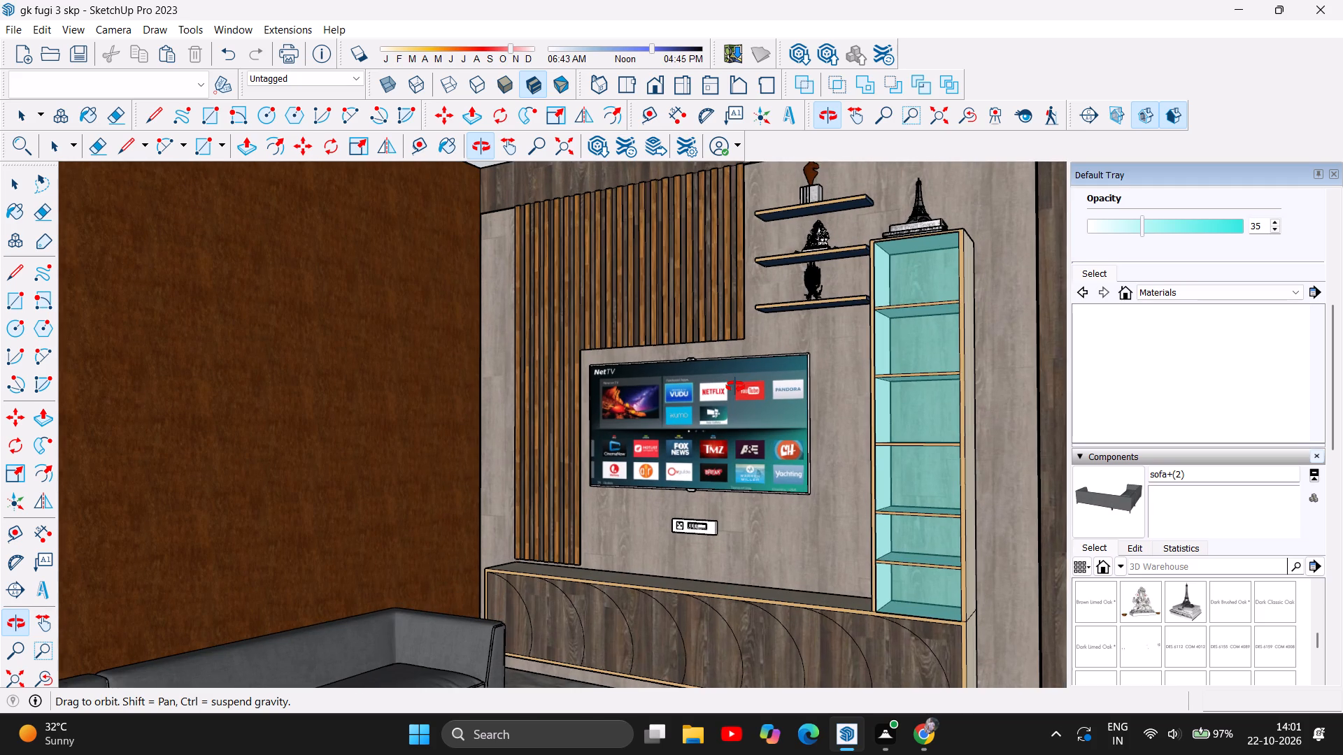
scroll(735, 387, "down", 2)
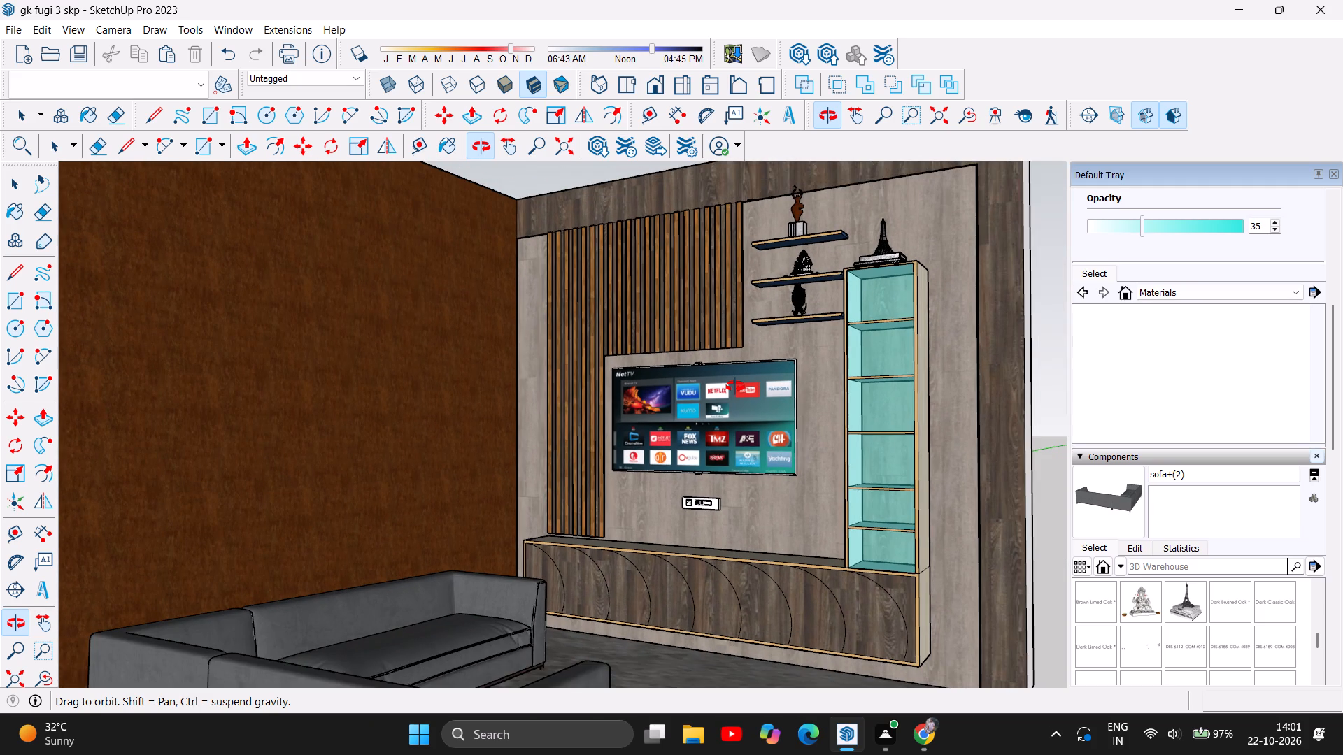
Examine the overall room composition with the sofa, brown side wall and TV wall in one angled view.
scroll(737, 384, "down", 2)
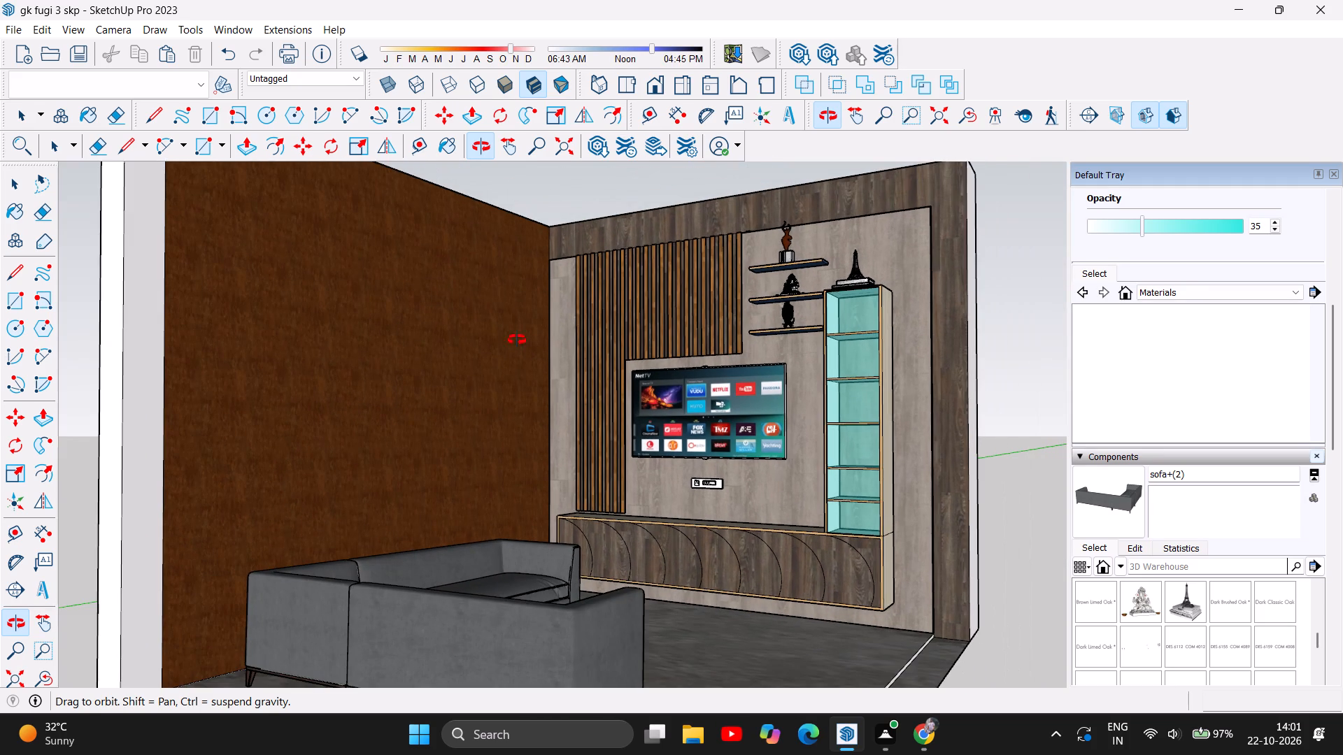
scroll(700, 375, "down", 3)
scroll(411, 366, "up", 1)
scroll(293, 271, "up", 2)
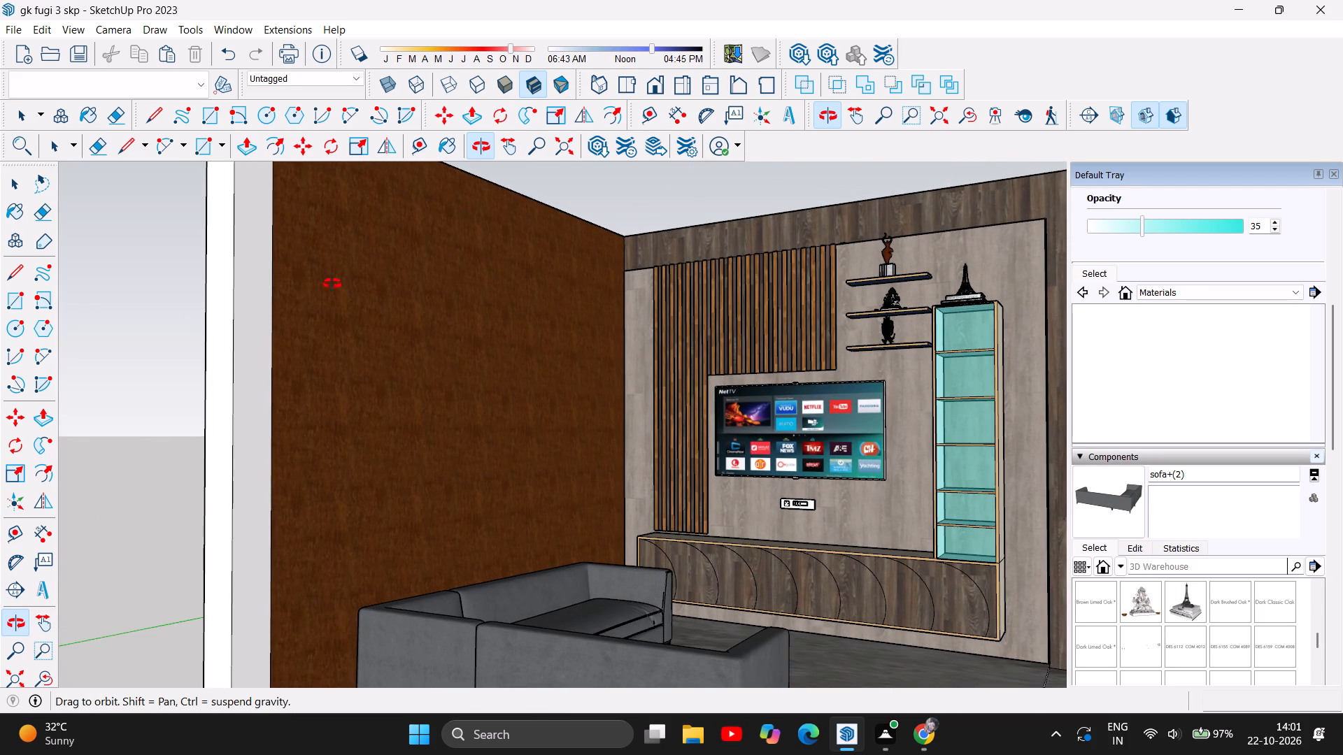
scroll(623, 305, "down", 2)
scroll(725, 335, "up", 2)
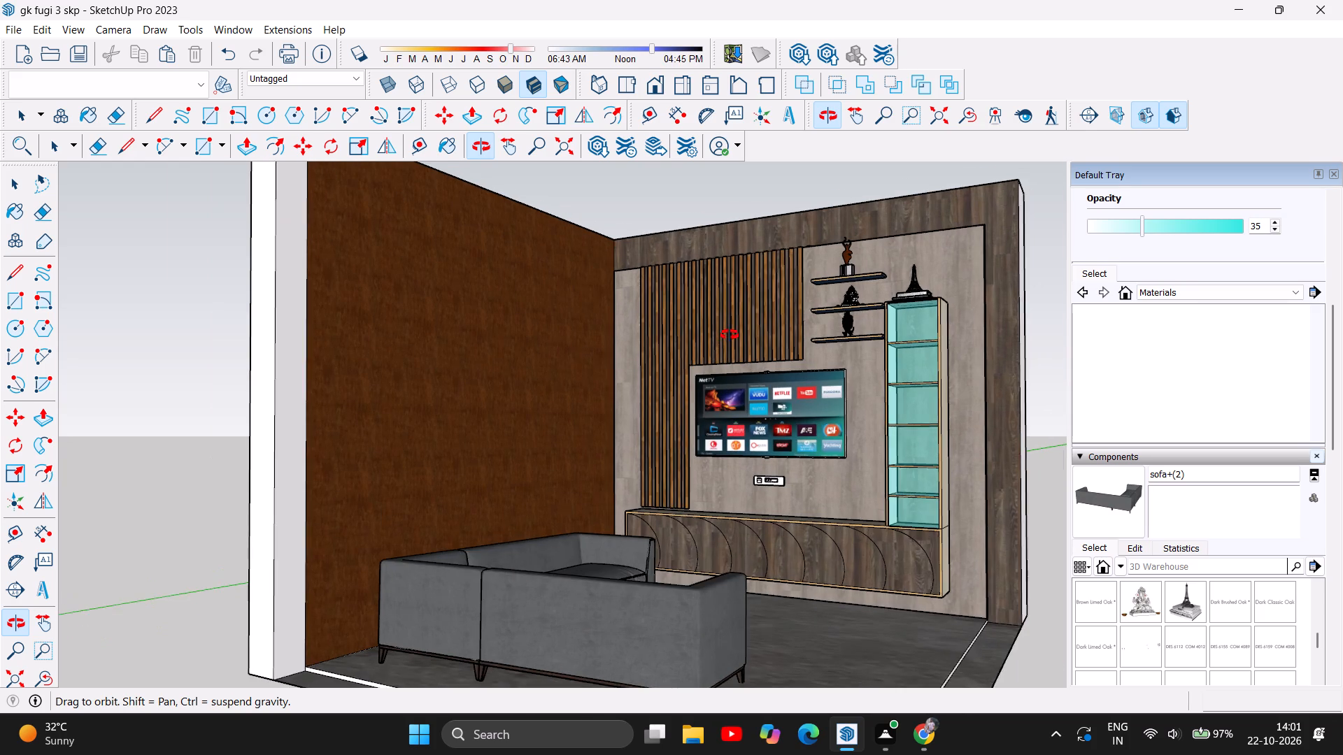
scroll(724, 318, "down", 1)
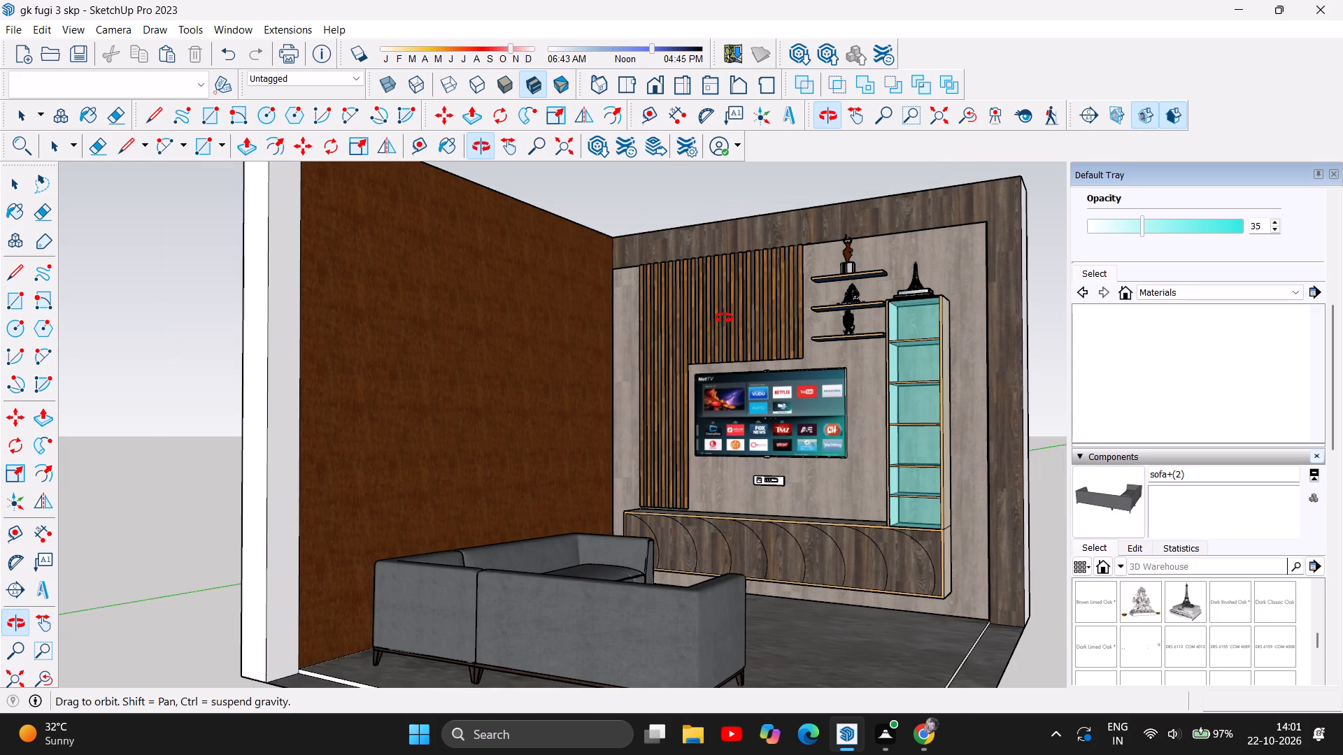
scroll(704, 380, "down", 1)
scroll(757, 415, "up", 2)
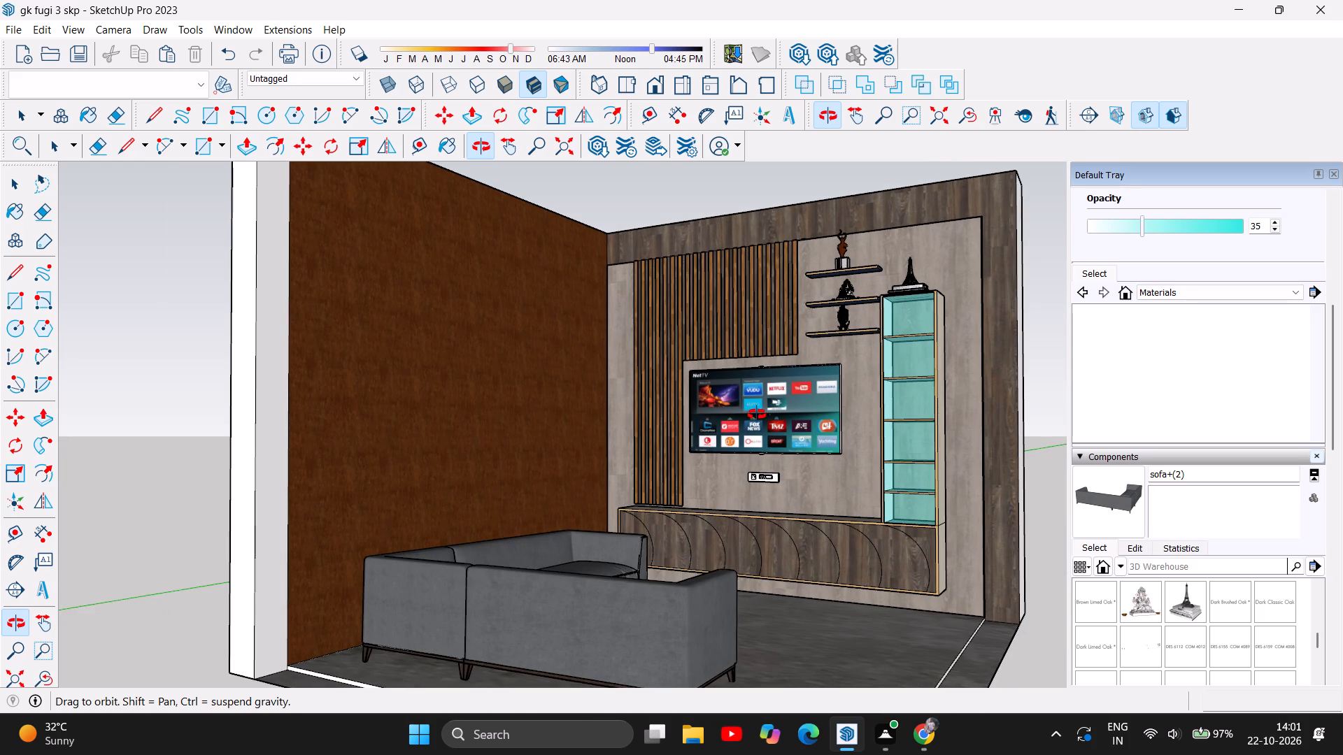
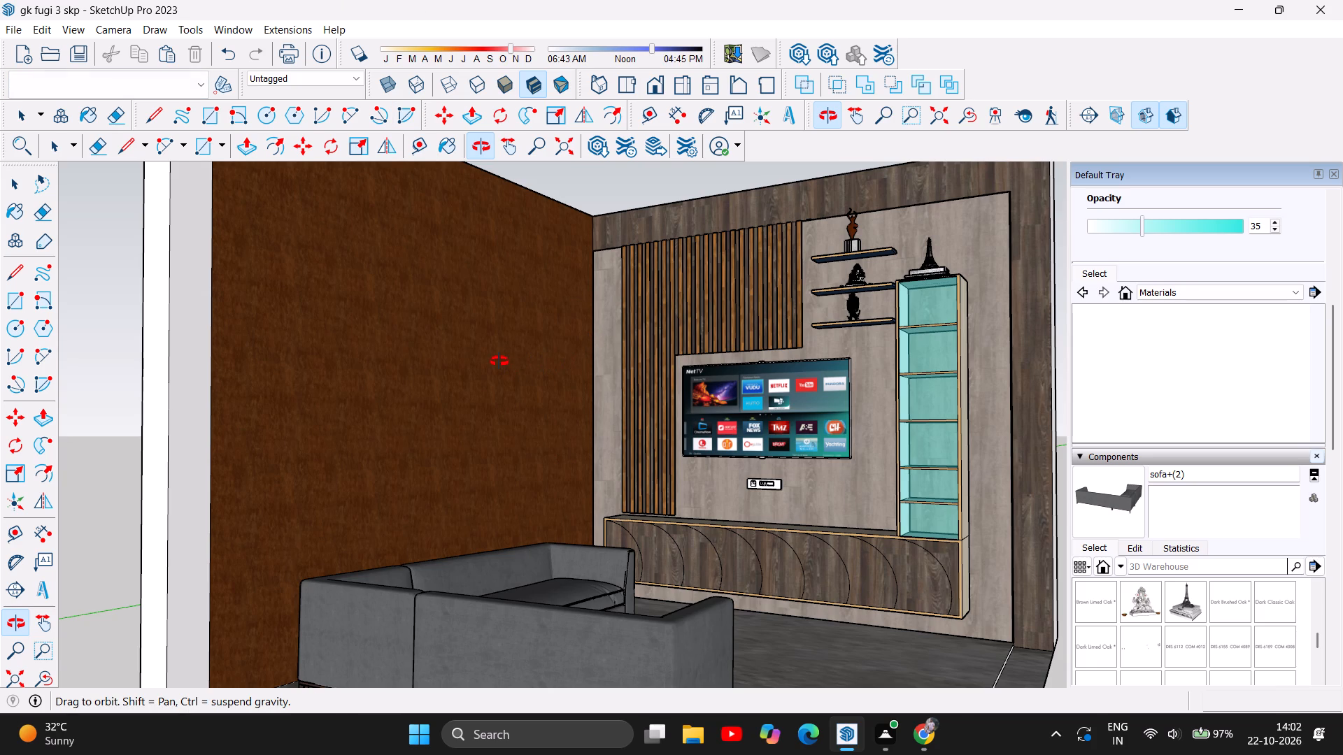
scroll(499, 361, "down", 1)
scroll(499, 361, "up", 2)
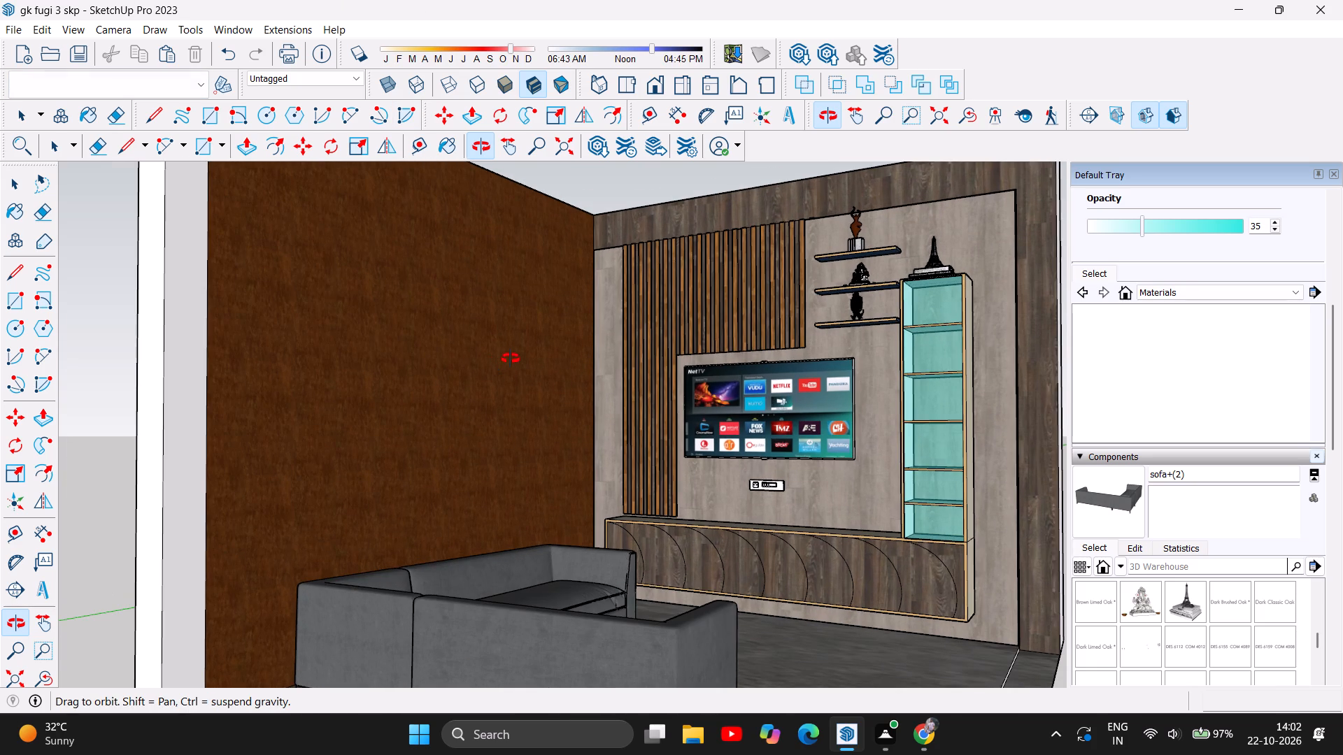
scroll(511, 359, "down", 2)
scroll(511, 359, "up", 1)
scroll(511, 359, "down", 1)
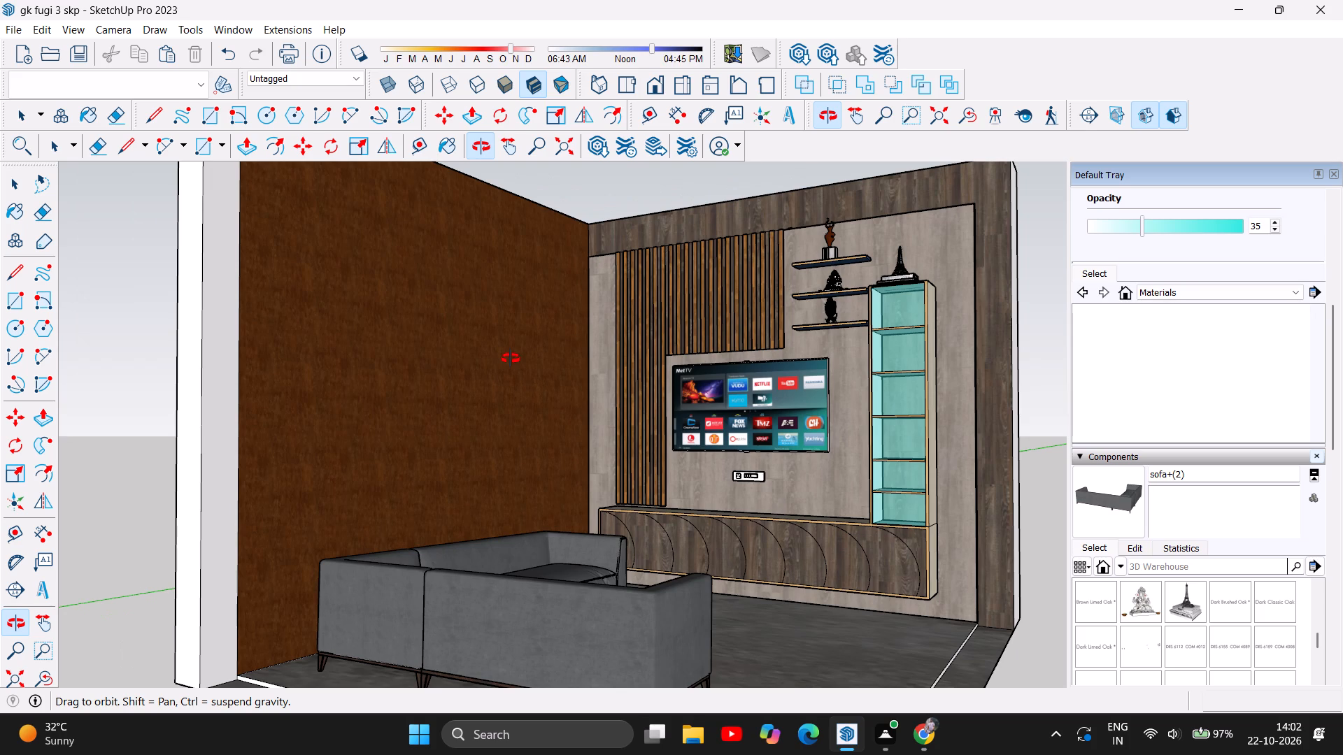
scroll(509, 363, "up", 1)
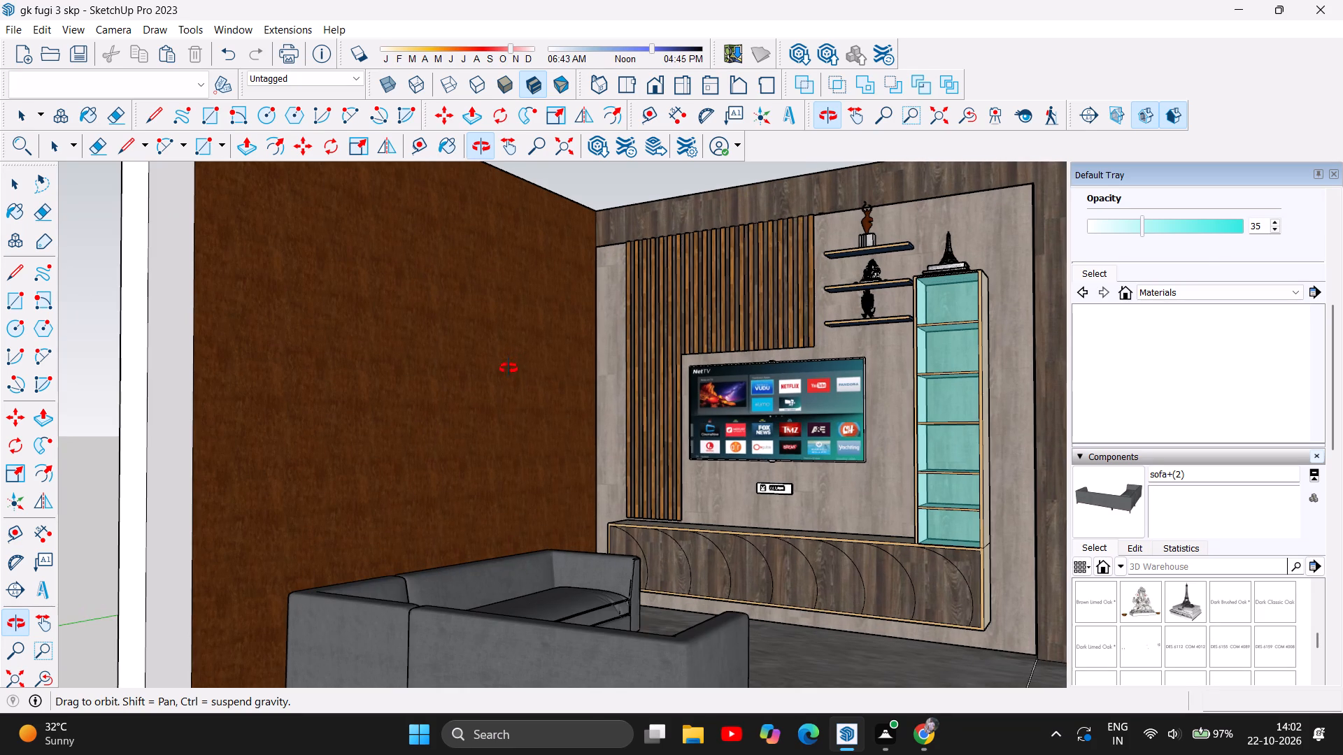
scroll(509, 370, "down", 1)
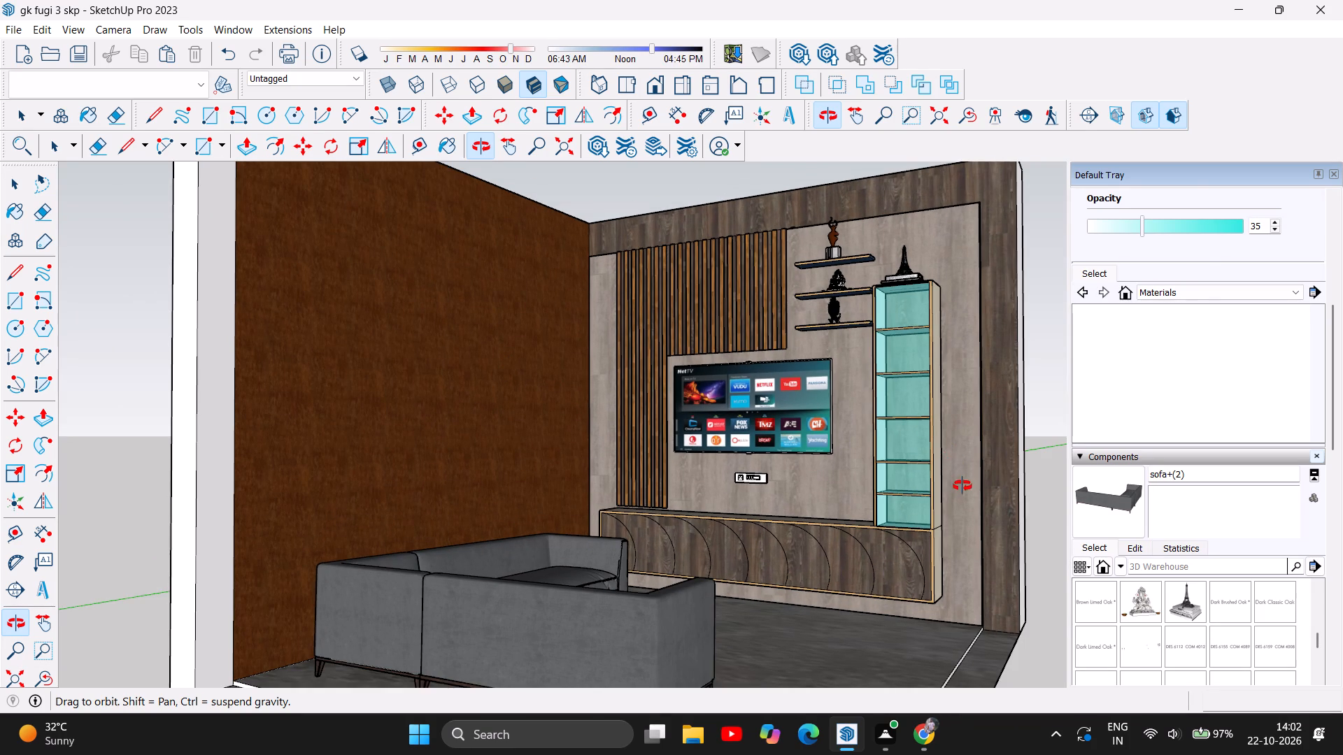
Paint the outer side of the tall glass display unit with the dark mottled grey stone material from the model's materials.
left_click_drag(963, 484, 734, 489)
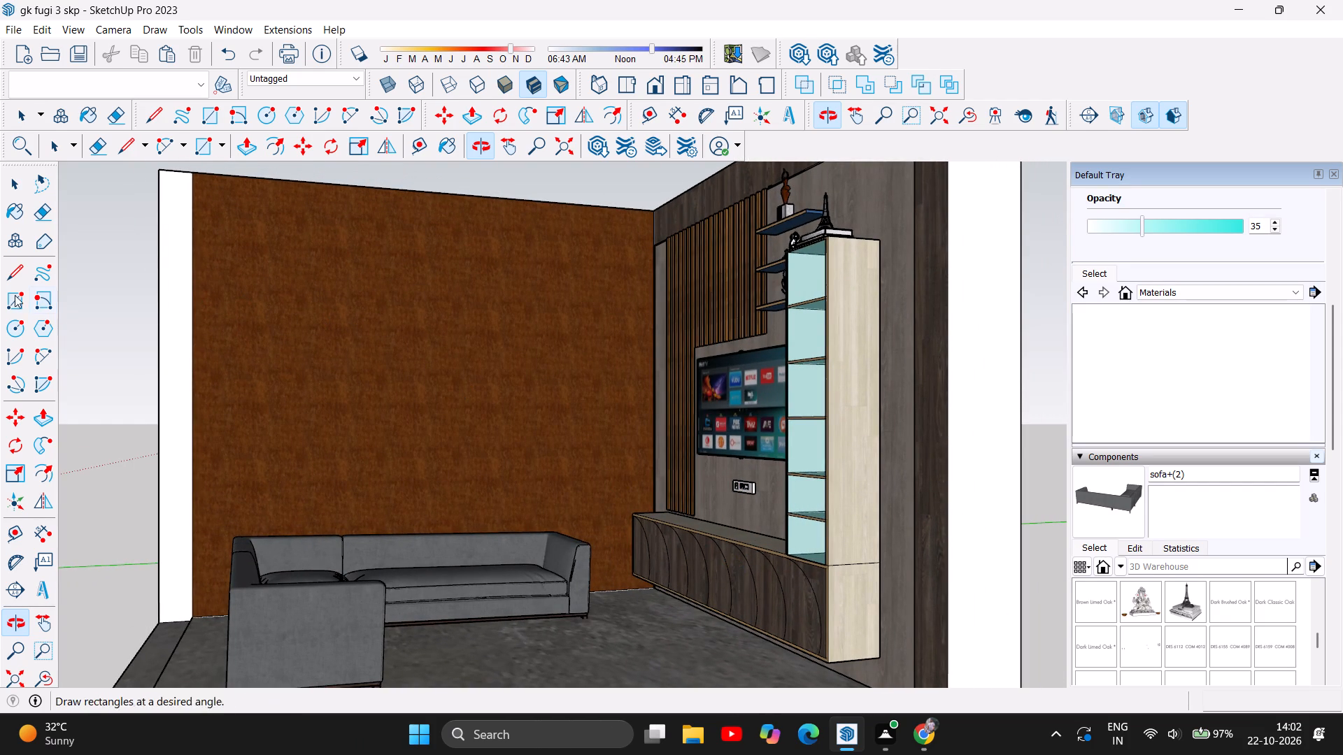
left_click(10, 209)
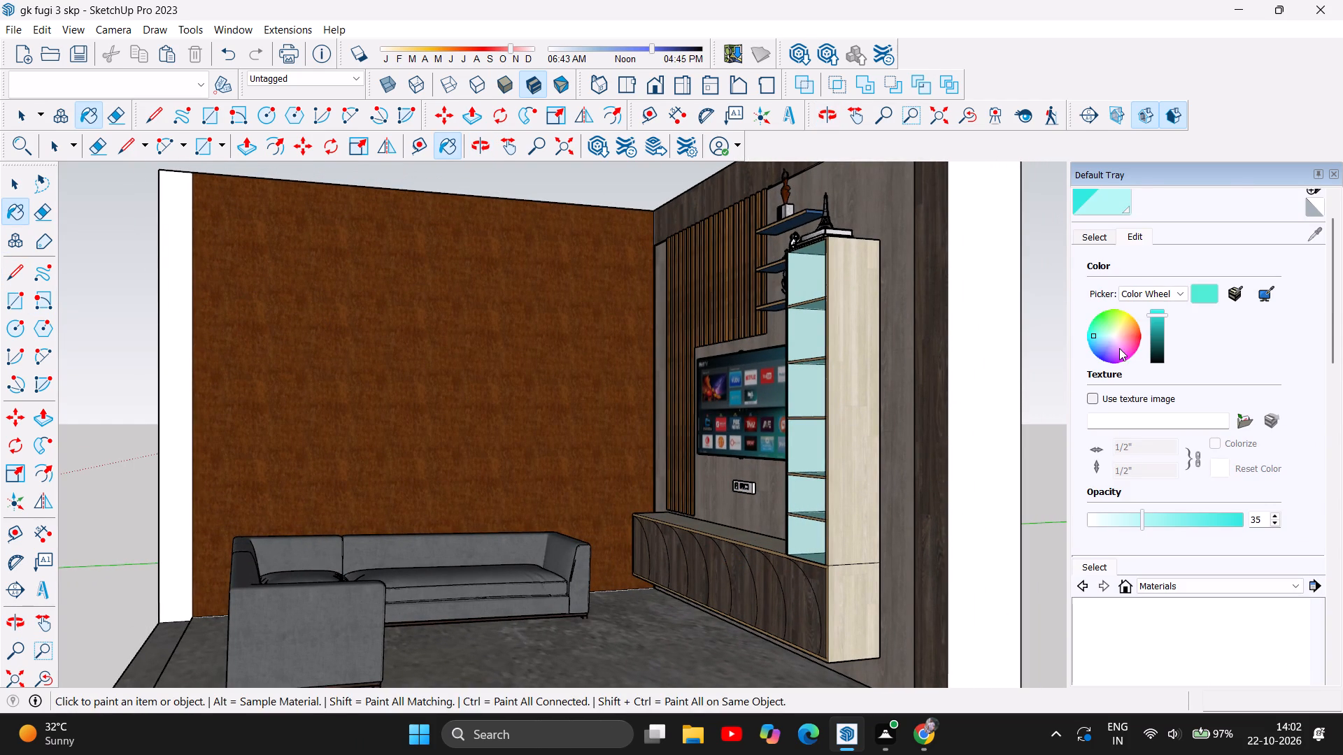
scroll(1186, 294, "up", 4)
left_click(1097, 240)
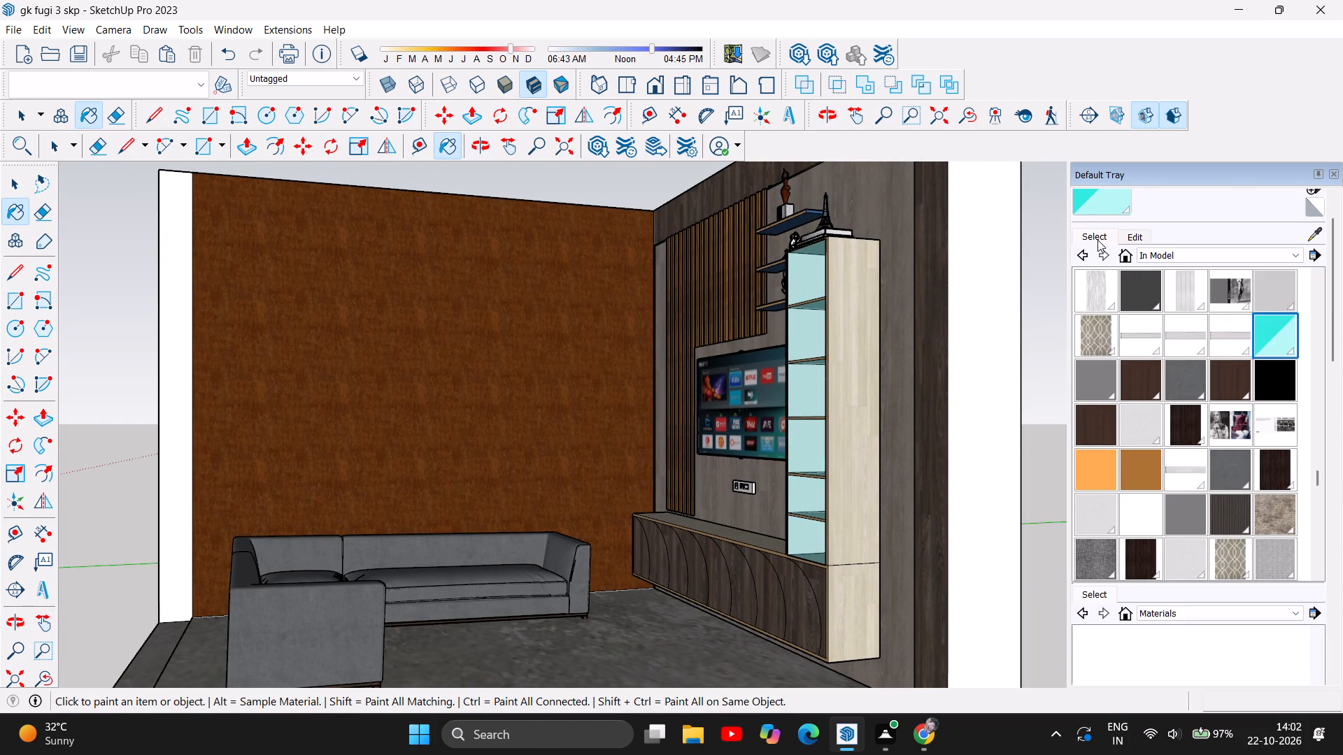
left_click(1104, 429)
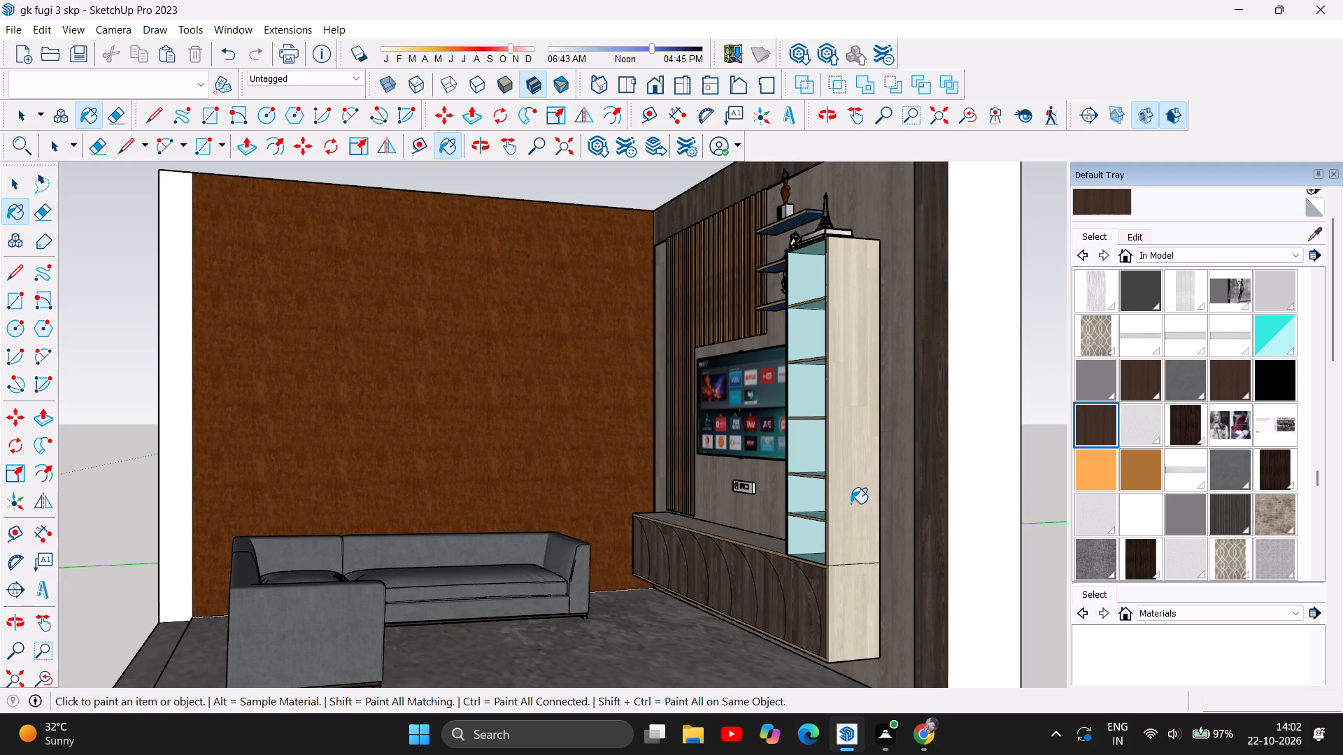
scroll(1263, 440, "down", 1)
scroll(1262, 440, "up", 4)
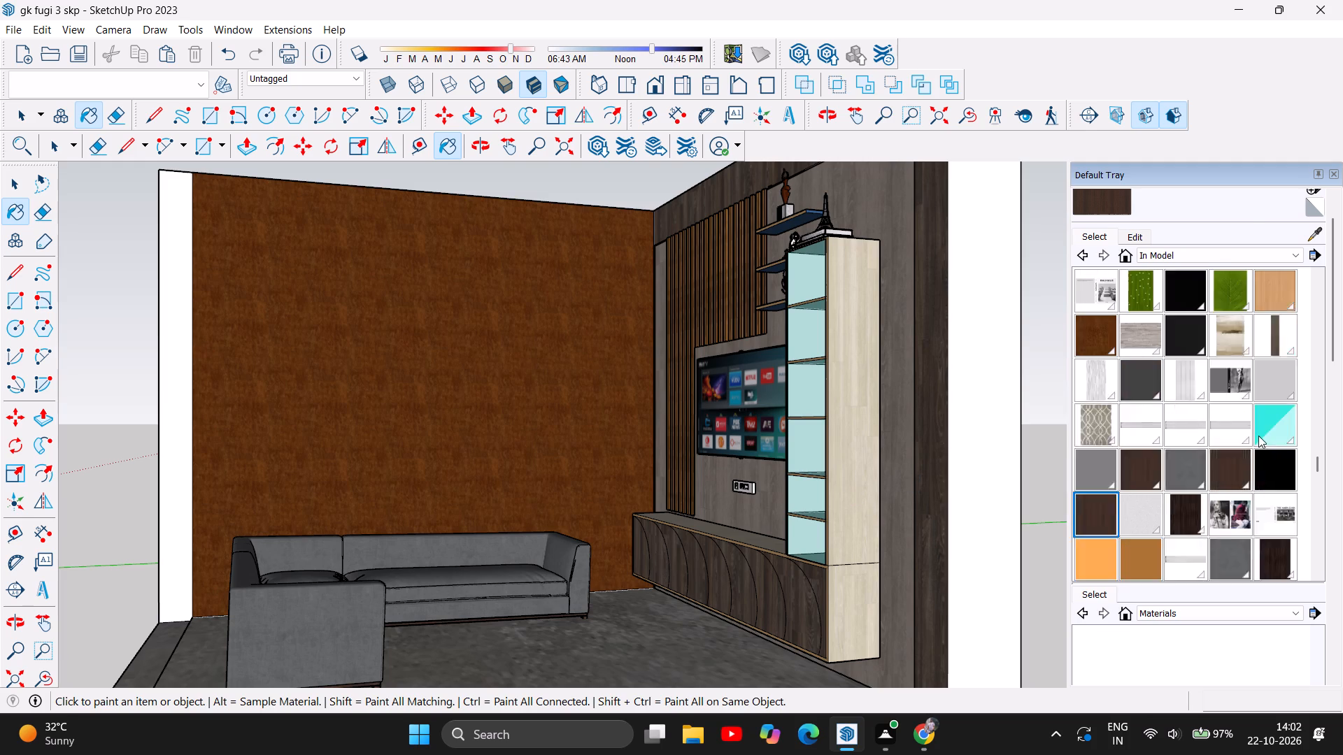
scroll(1244, 426, "up", 11)
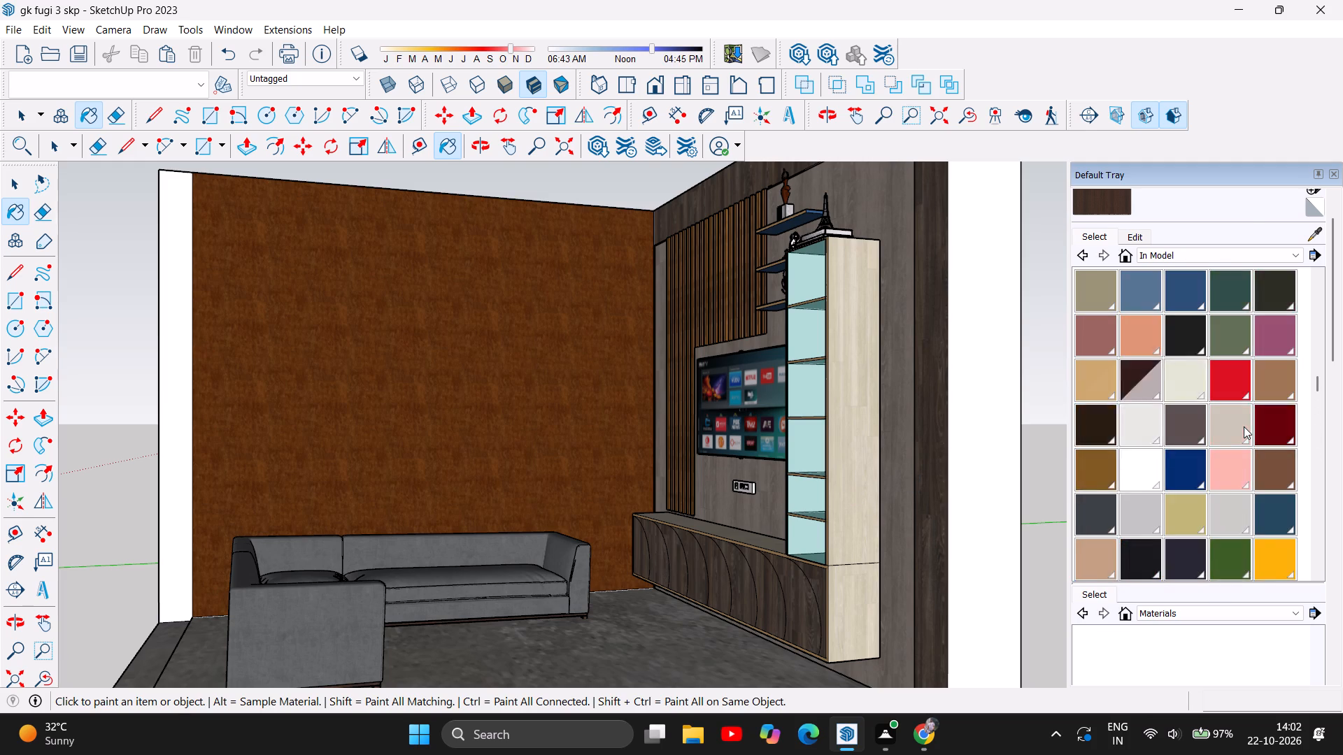
scroll(1244, 426, "up", 14)
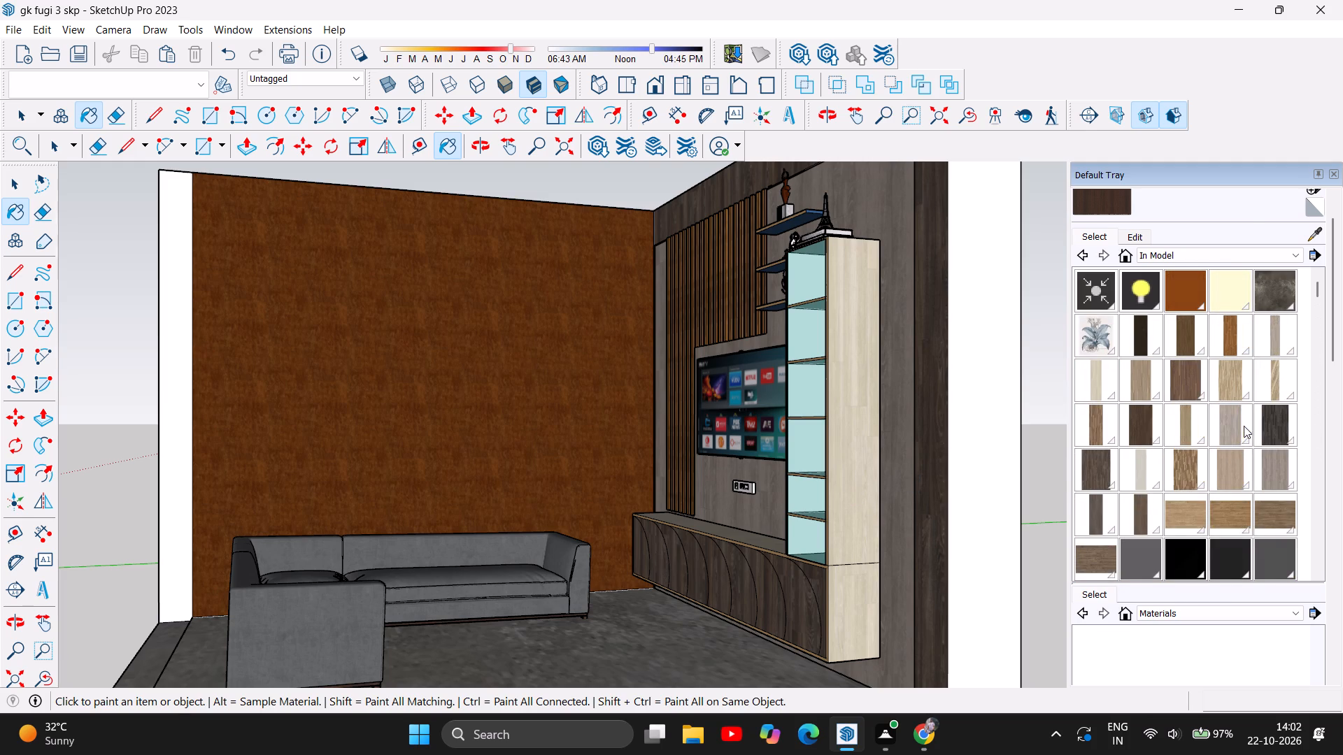
left_click(1280, 287)
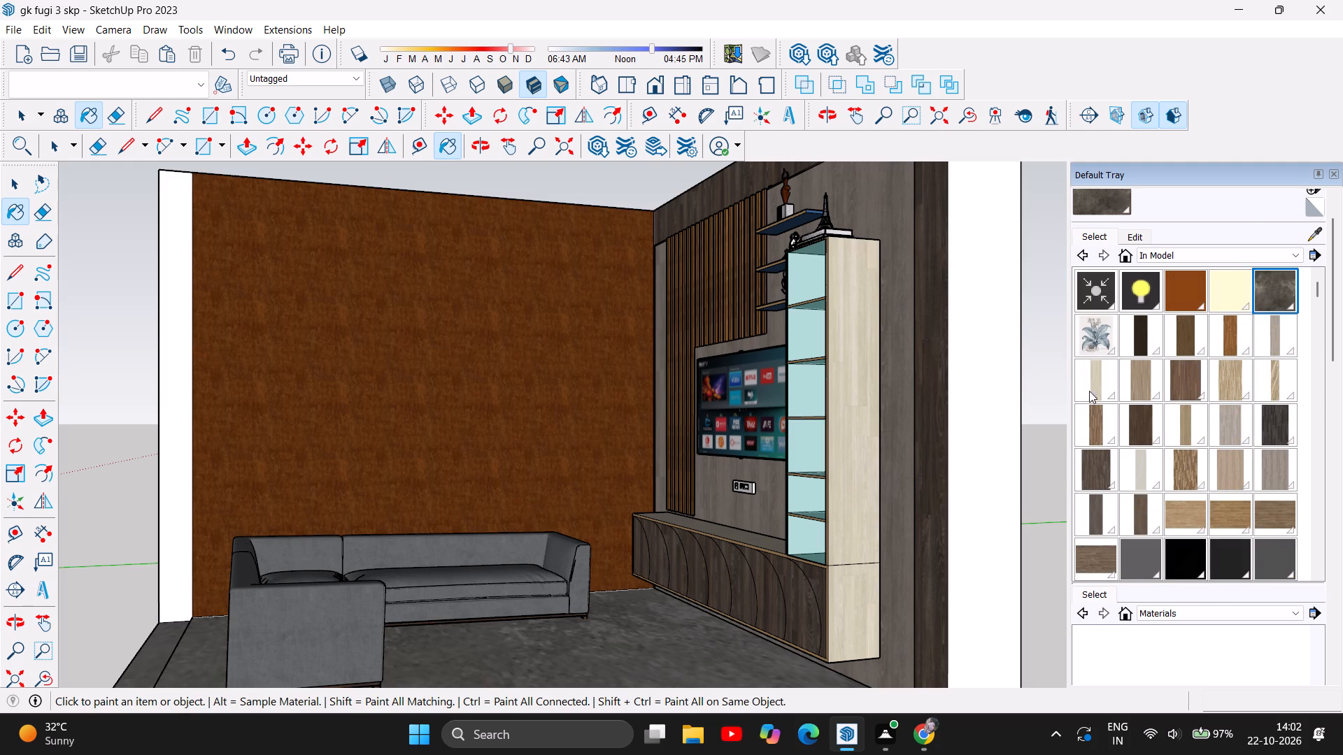
left_click(857, 463)
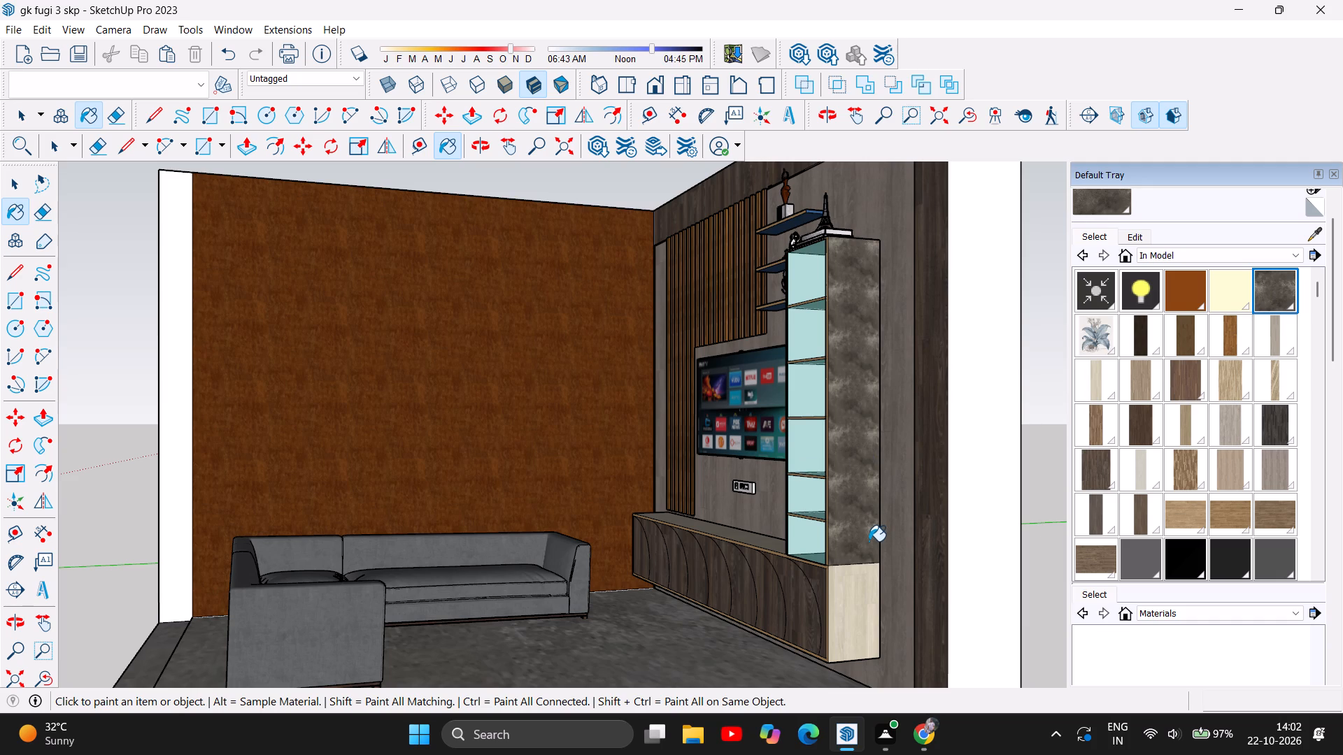
Paint the low cabinet's end panel below the tall unit with the same dark mottled stone material.
scroll(861, 533, "up", 16)
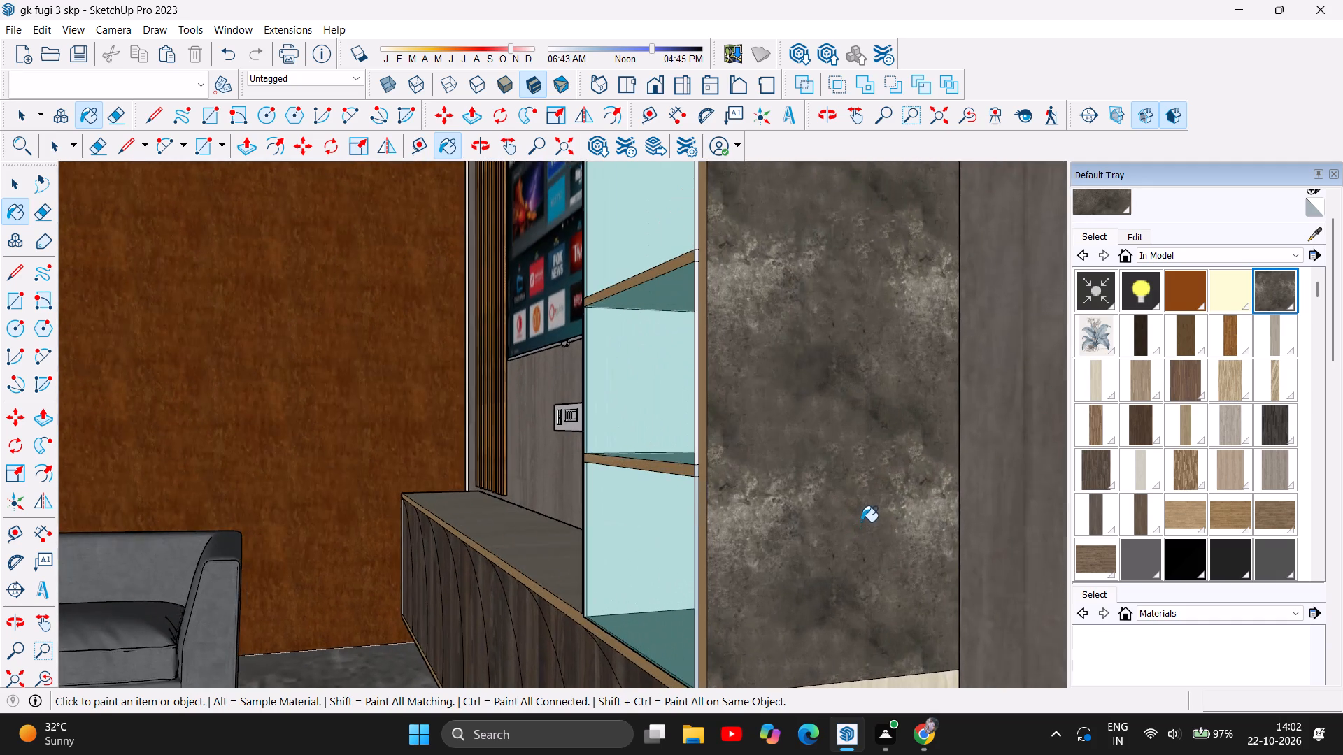
scroll(861, 522, "up", 1)
scroll(862, 513, "down", 14)
left_click(848, 639)
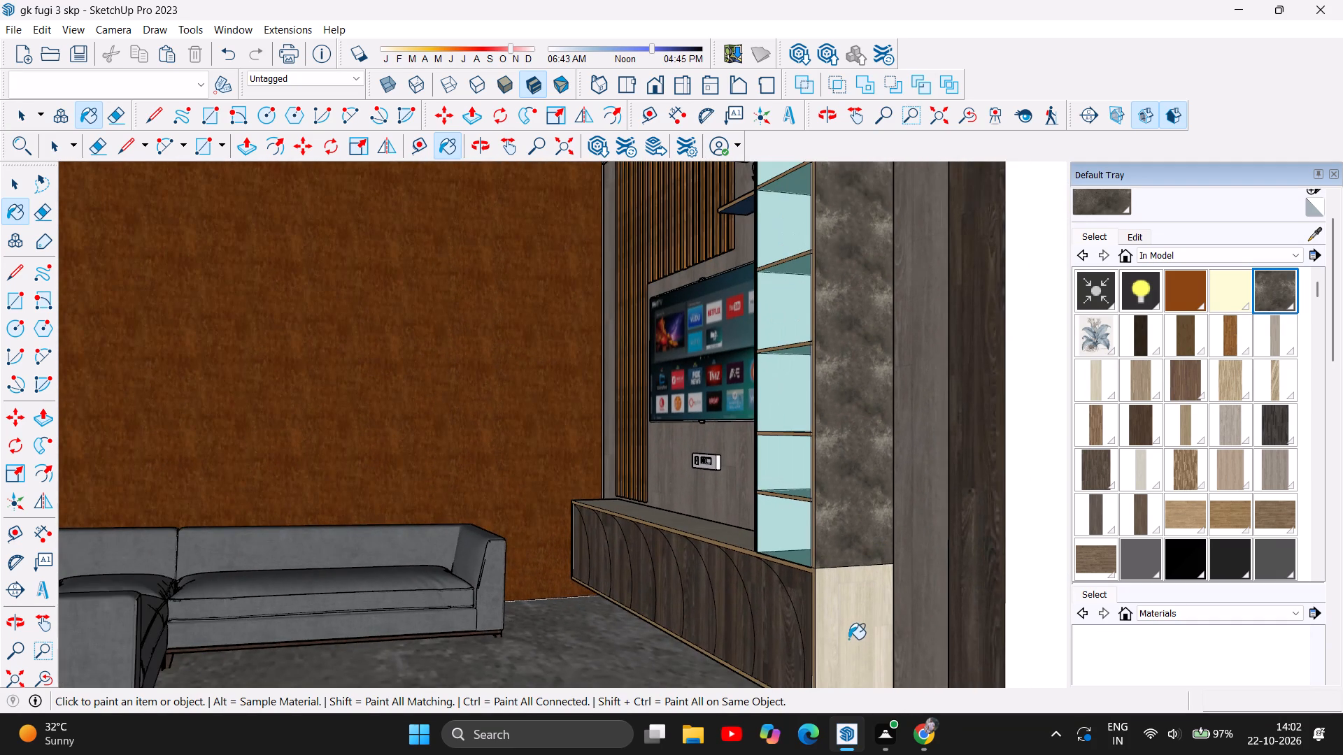
Paint all the curved front segments of the low TV cabinet with the dark mottled stone material.
scroll(895, 606, "down", 4)
left_click(815, 633)
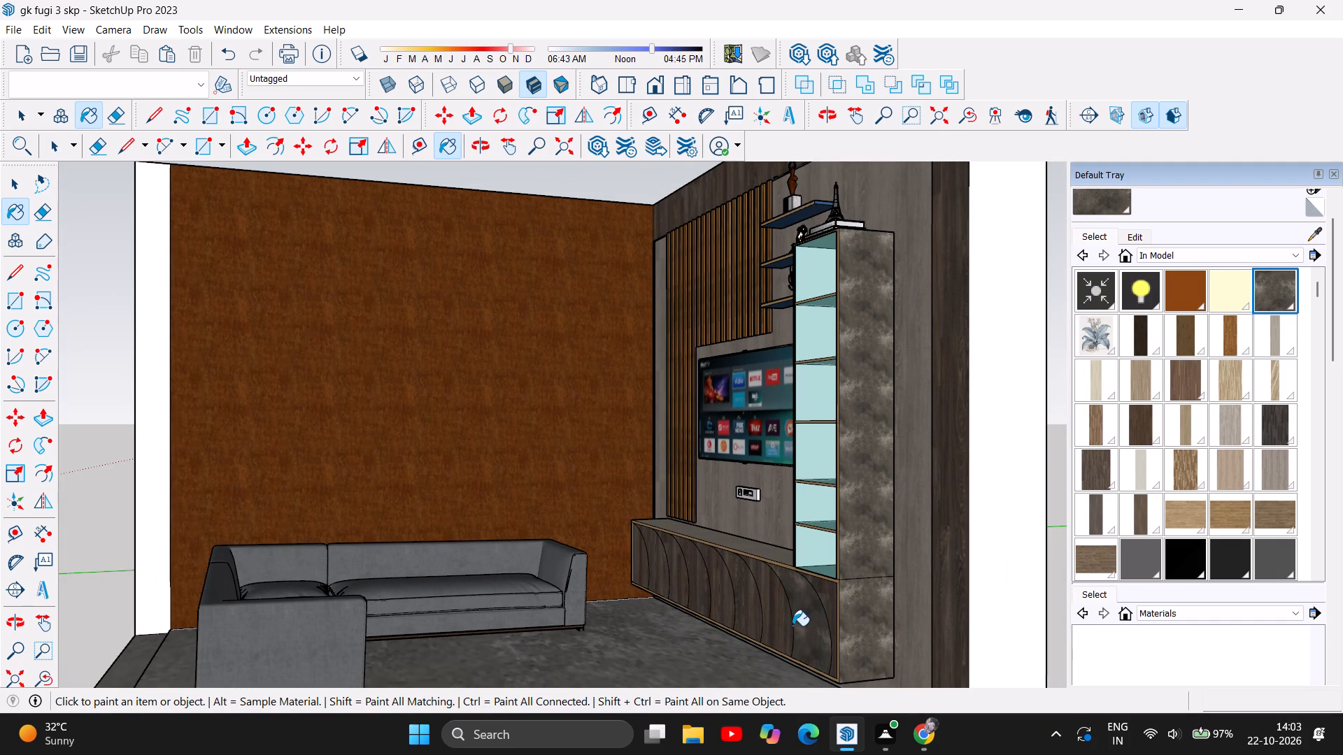
left_click(769, 618)
left_click(741, 611)
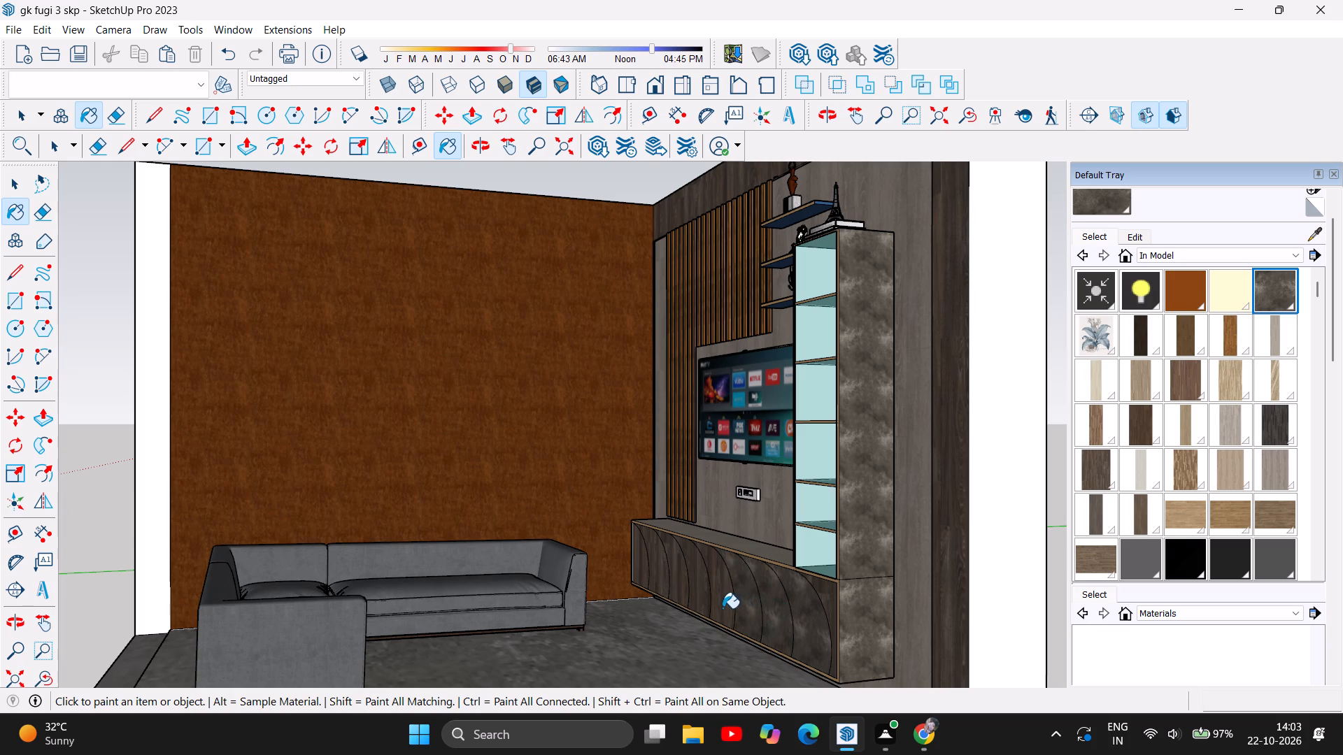
left_click(713, 603)
left_click(693, 592)
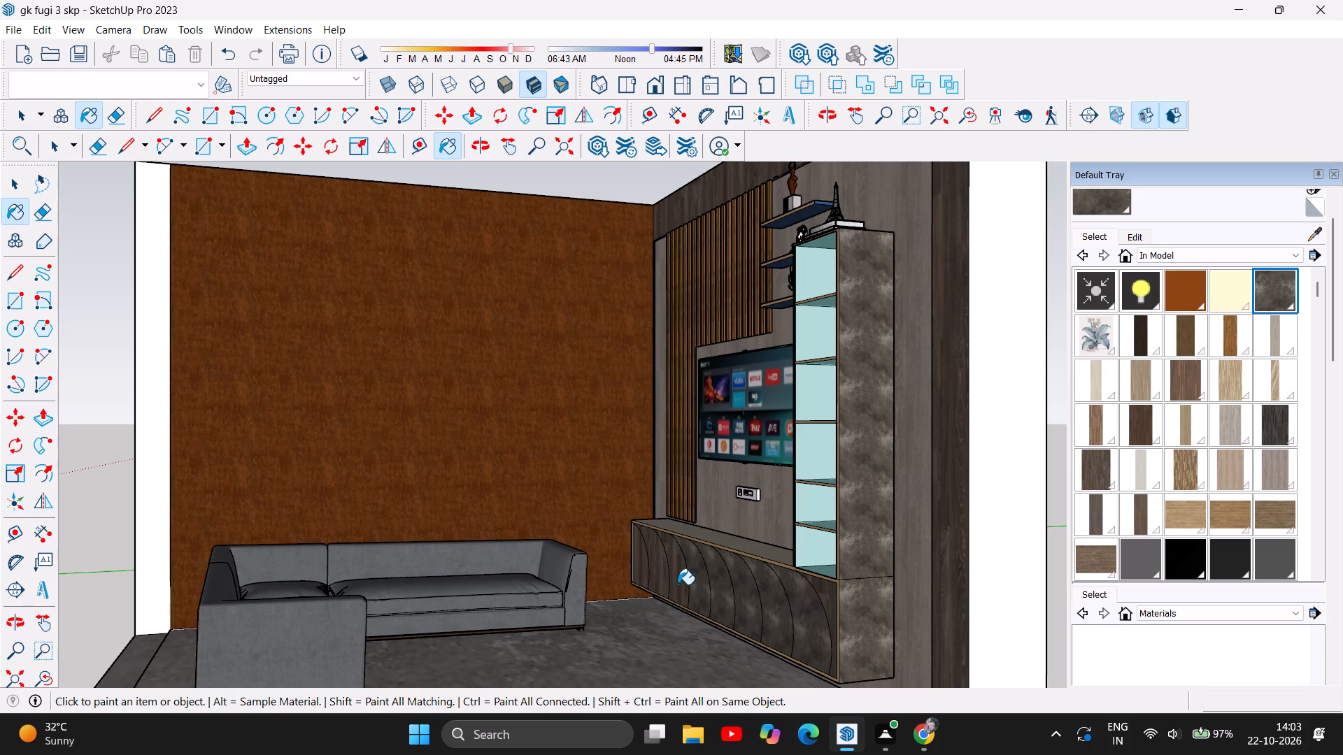
left_click(678, 584)
left_click(657, 573)
left_click(634, 563)
double_click(832, 594)
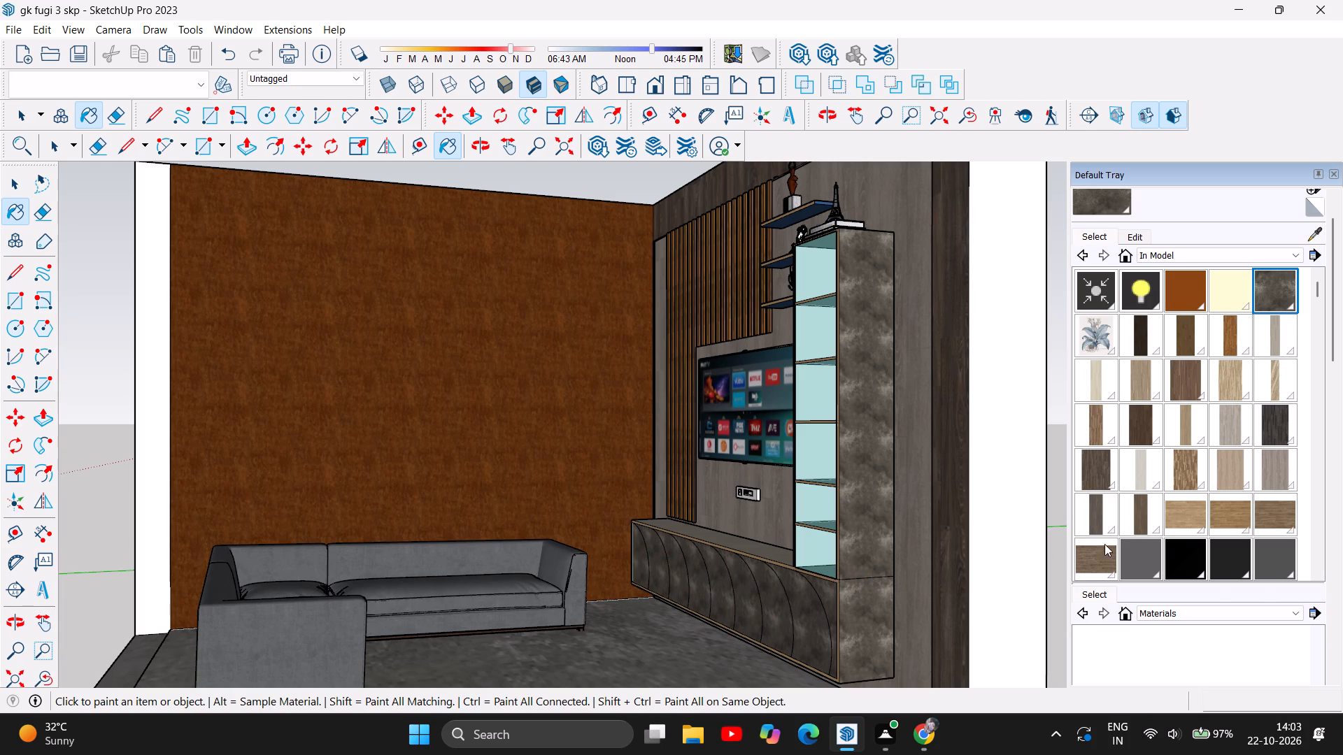
Examine the low cabinet's stone-finished fronts up close against the slat panel, TV and wall, from the front and over the sofa.
scroll(1106, 540, "down", 5)
scroll(845, 533, "down", 3)
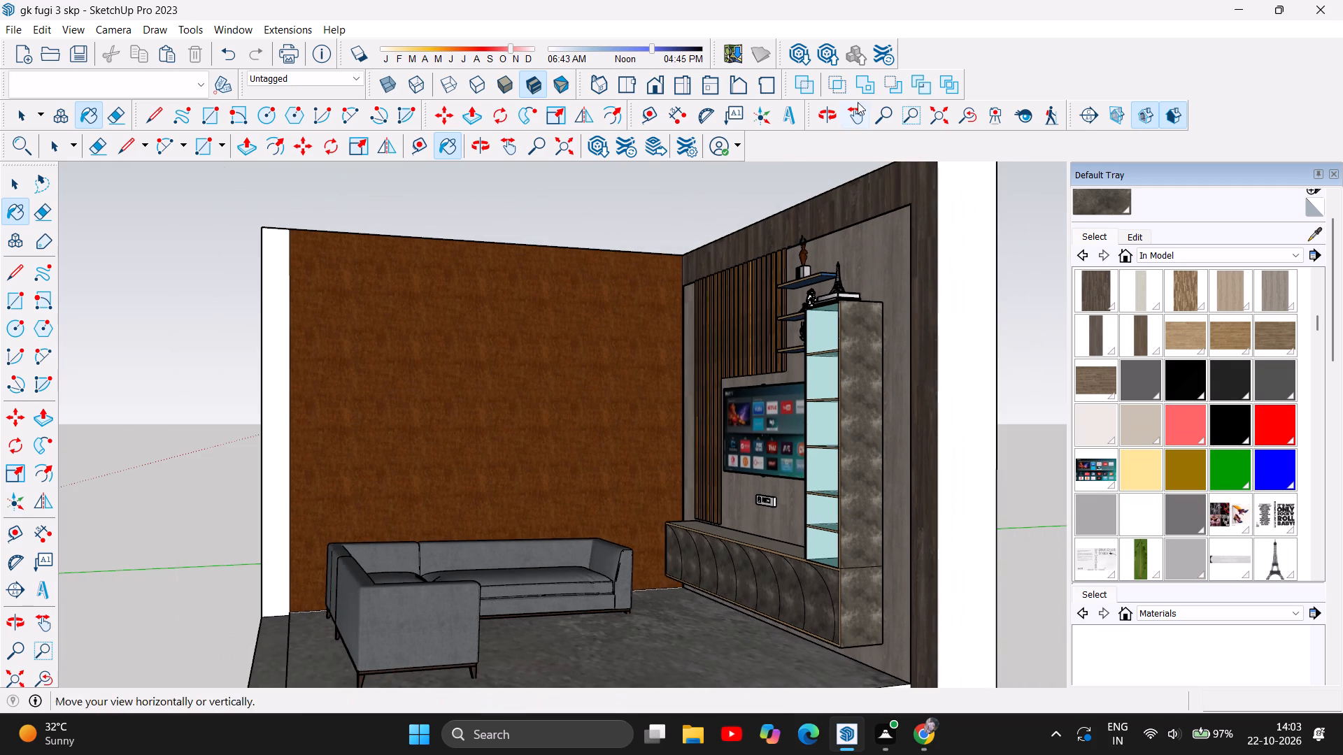
left_click(483, 143)
left_click_drag(676, 438, 995, 426)
scroll(584, 538, "up", 6)
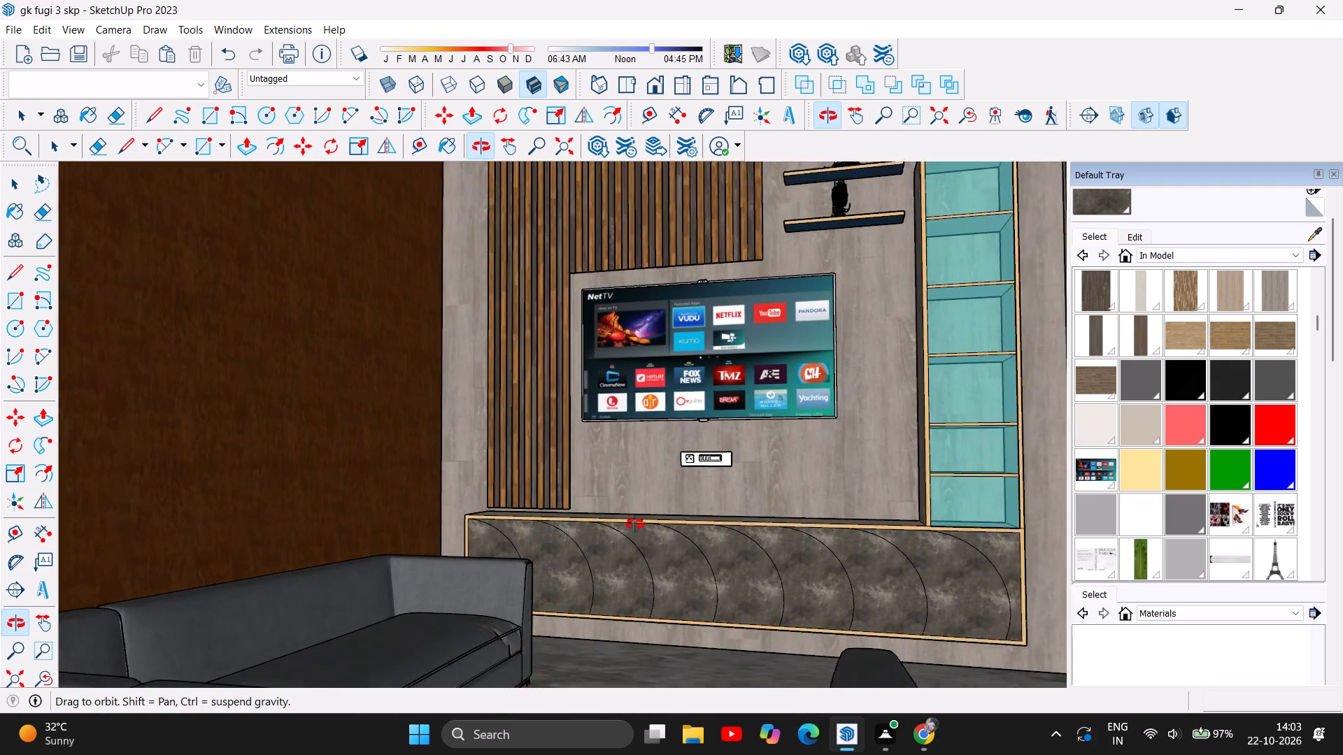
scroll(635, 524, "up", 1)
scroll(756, 659, "up", 6)
scroll(844, 510, "down", 4)
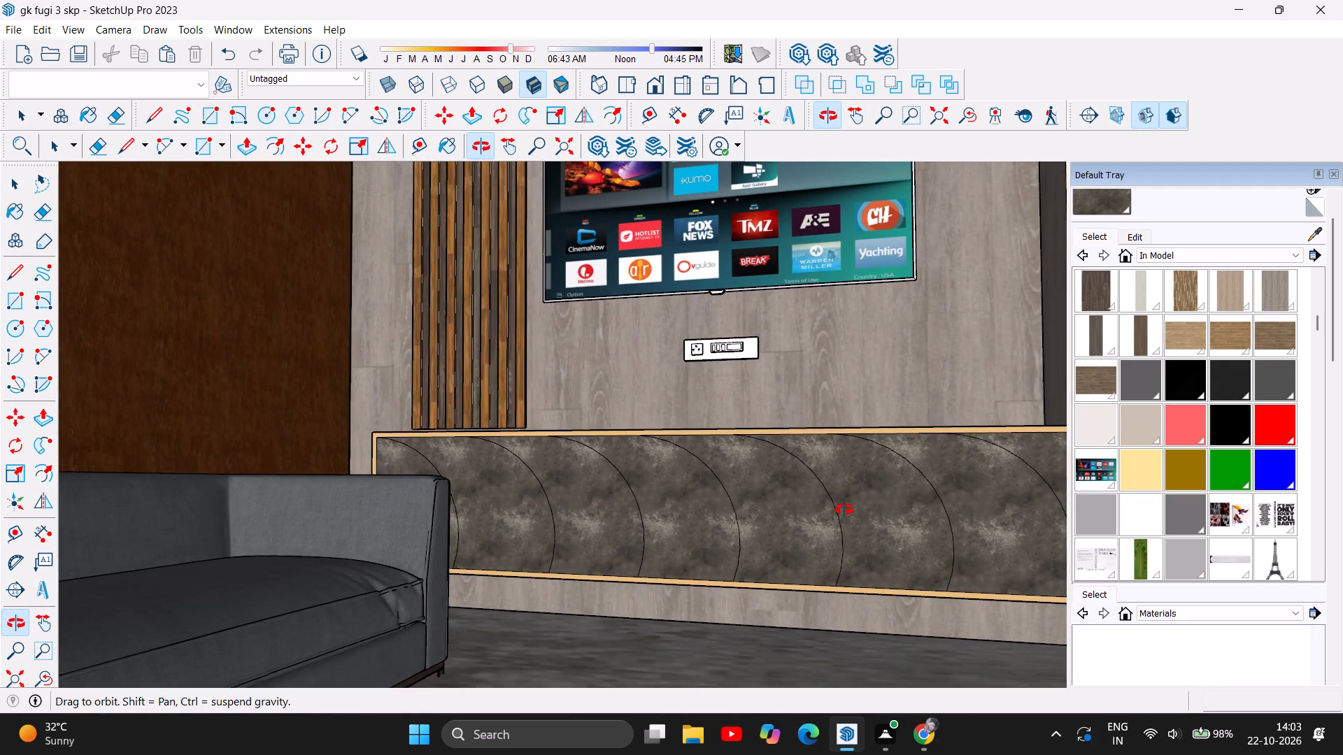
scroll(844, 510, "down", 18)
scroll(844, 510, "down", 11)
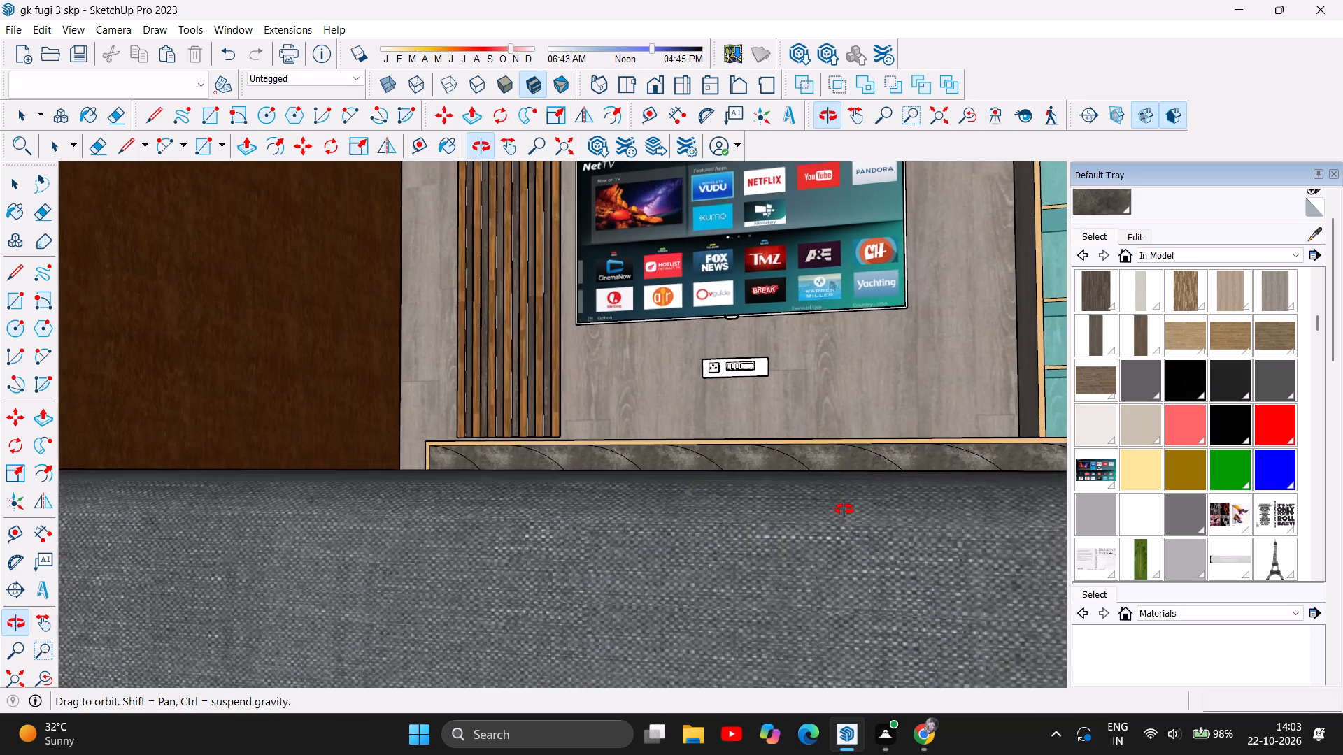
scroll(844, 510, "down", 16)
scroll(844, 507, "down", 14)
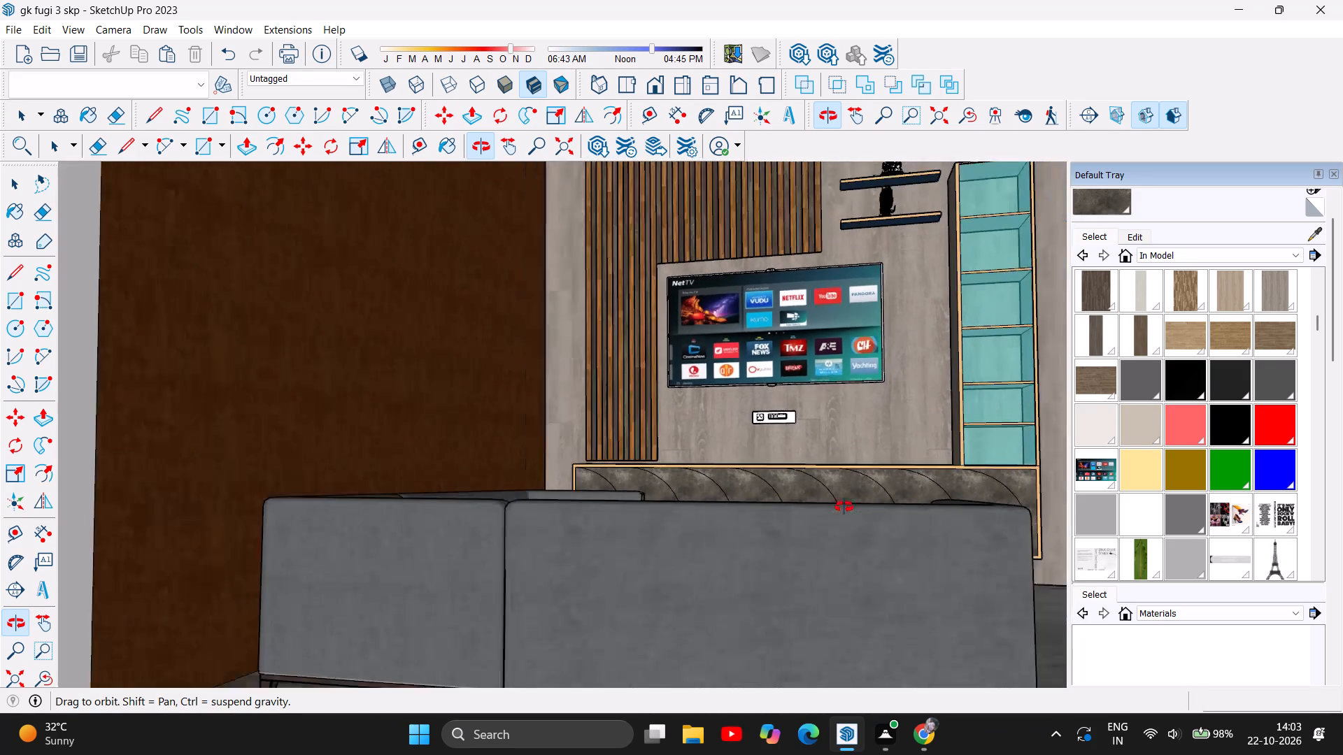
left_click_drag(787, 419, 787, 519)
scroll(733, 485, "down", 5)
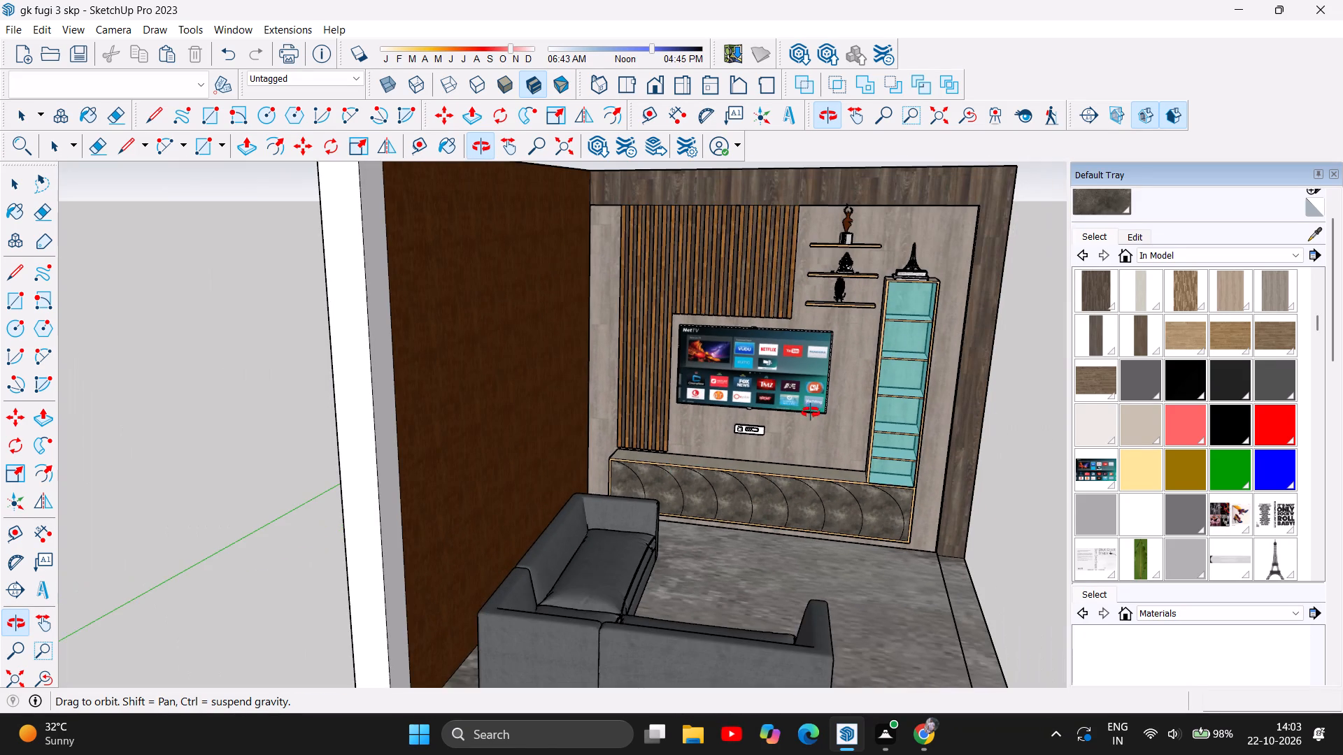
Examine the whole room from raised and floor-level angles behind the L-shaped sofa, including the TV wall and brown side wall.
scroll(940, 250, "up", 5)
scroll(883, 475, "down", 4)
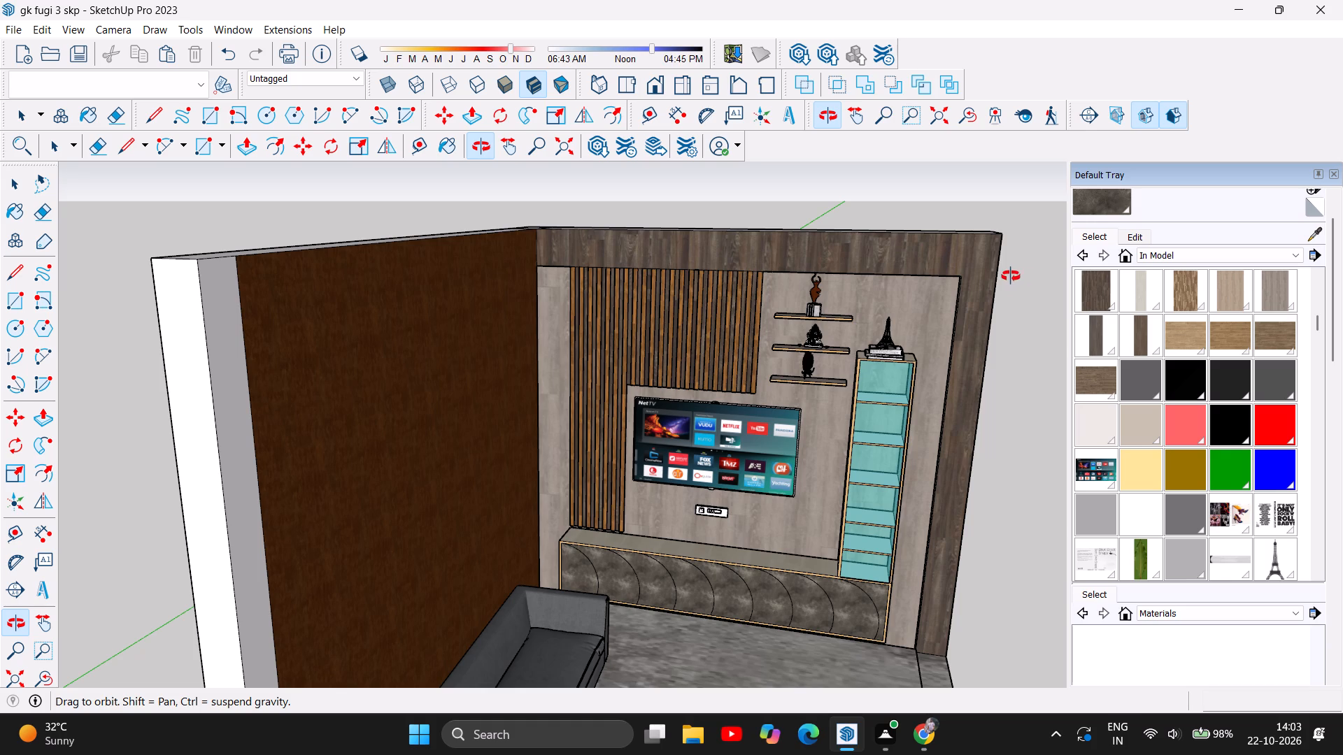
scroll(780, 288, "down", 4)
scroll(780, 559, "up", 1)
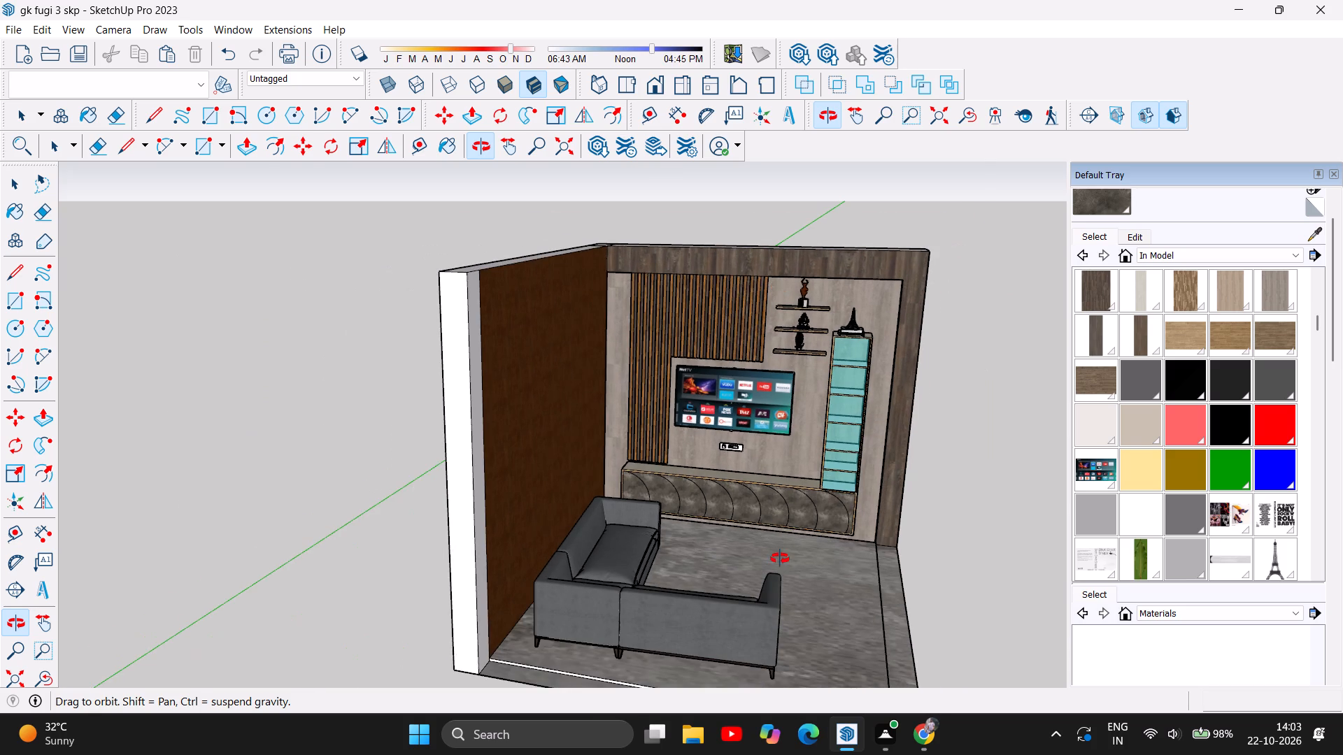
scroll(780, 559, "up", 3)
scroll(837, 533, "up", 1)
left_click_drag(837, 533, 831, 420)
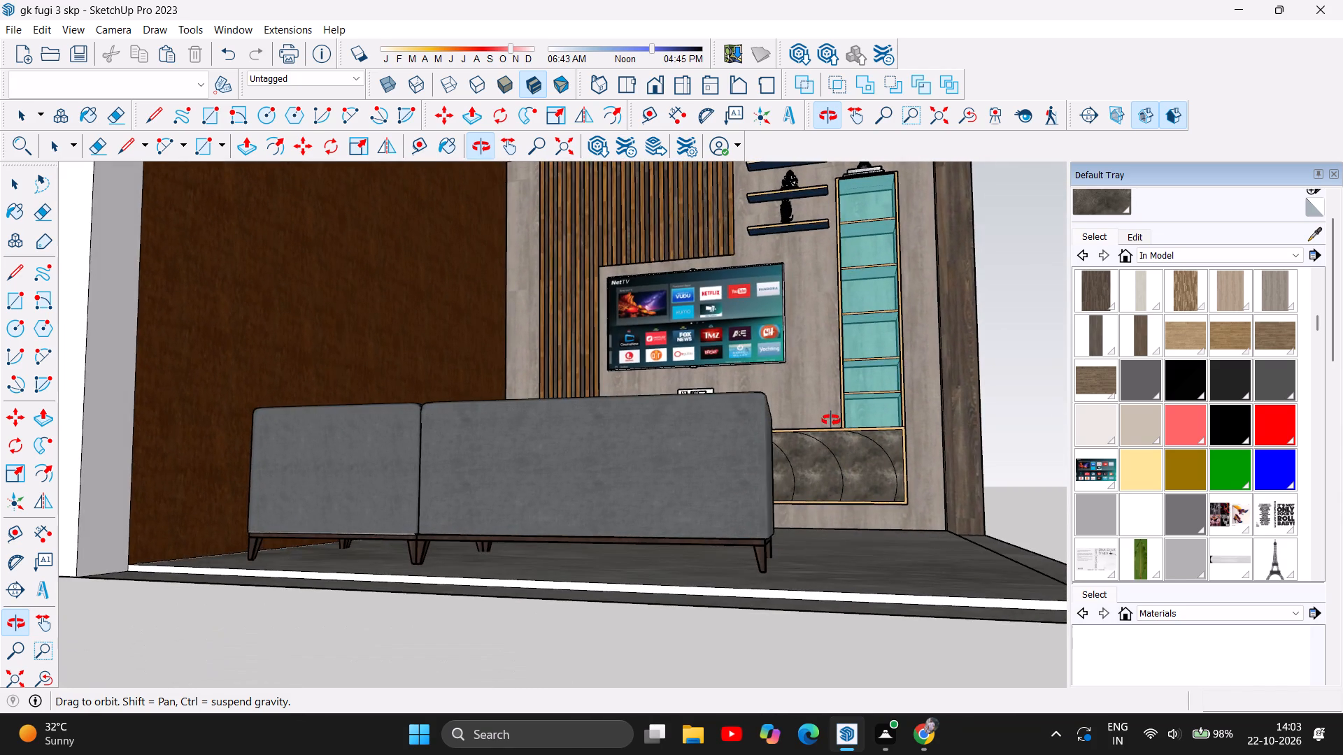
left_click_drag(831, 420, 816, 422)
left_click(816, 422)
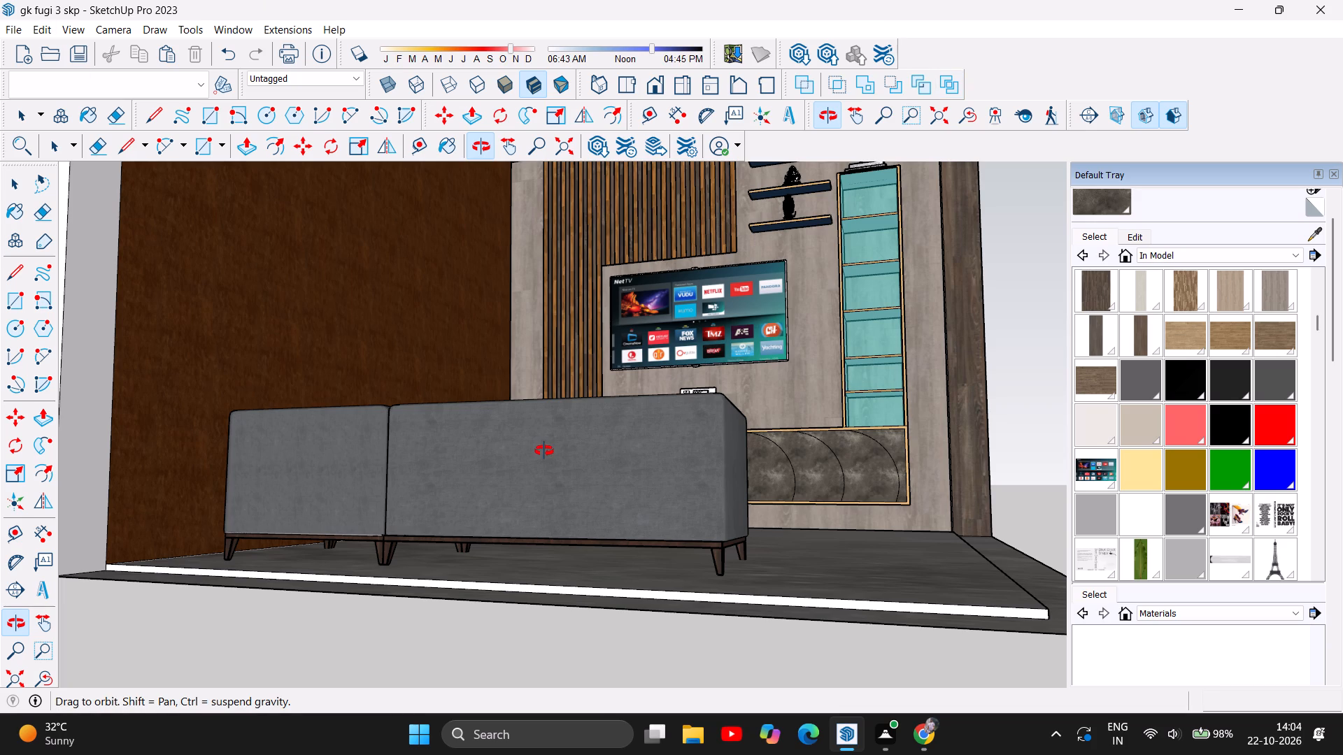
left_click_drag(883, 540, 898, 624)
scroll(890, 576, "down", 5)
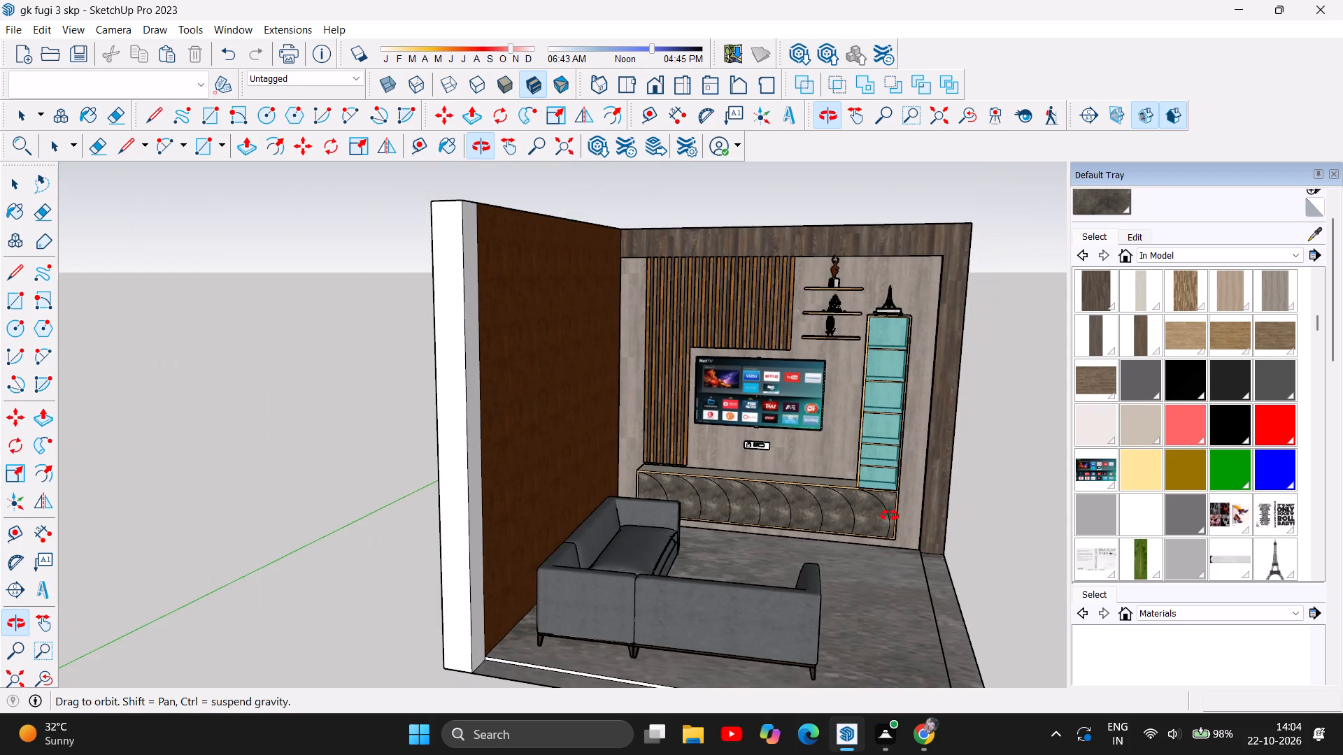
Examine the TV wall composition of slat panel, floating shelves, glass unit and stone-finished low cabinet, near and from further back.
scroll(865, 339, "up", 4)
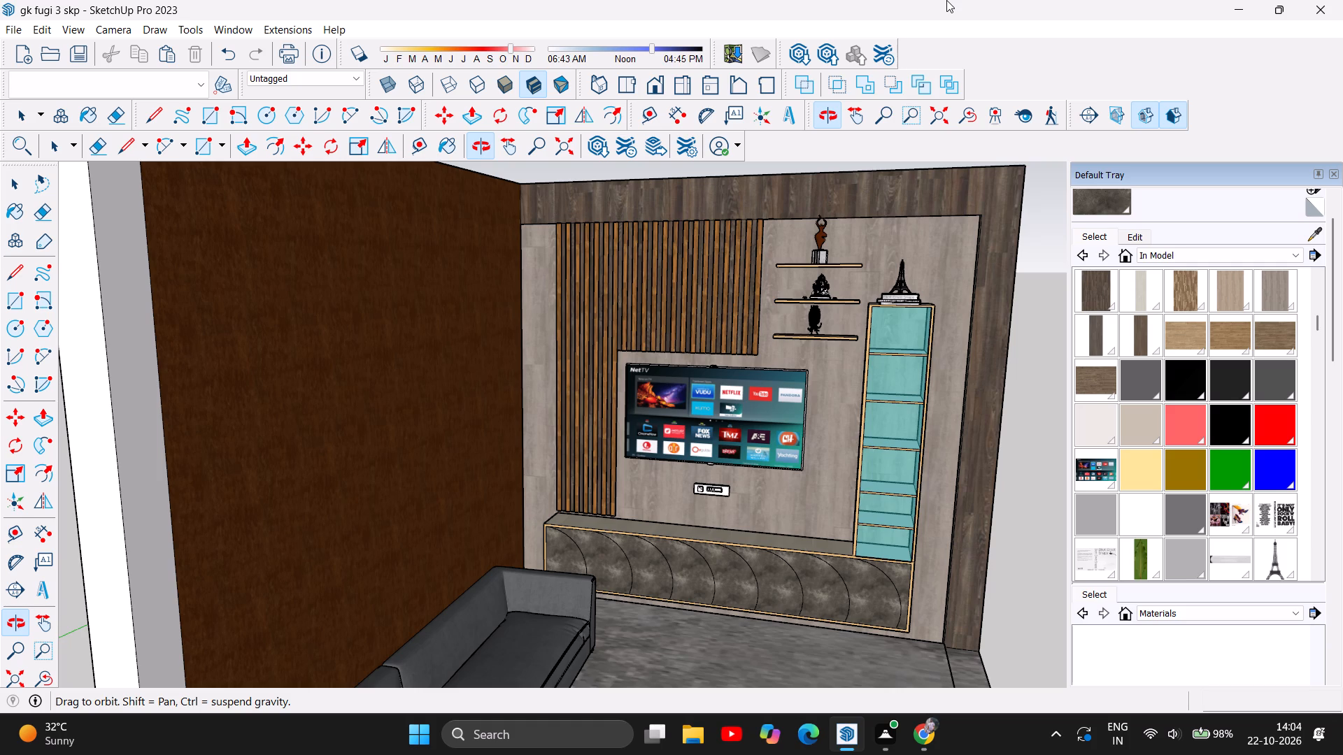
scroll(649, 417, "down", 3)
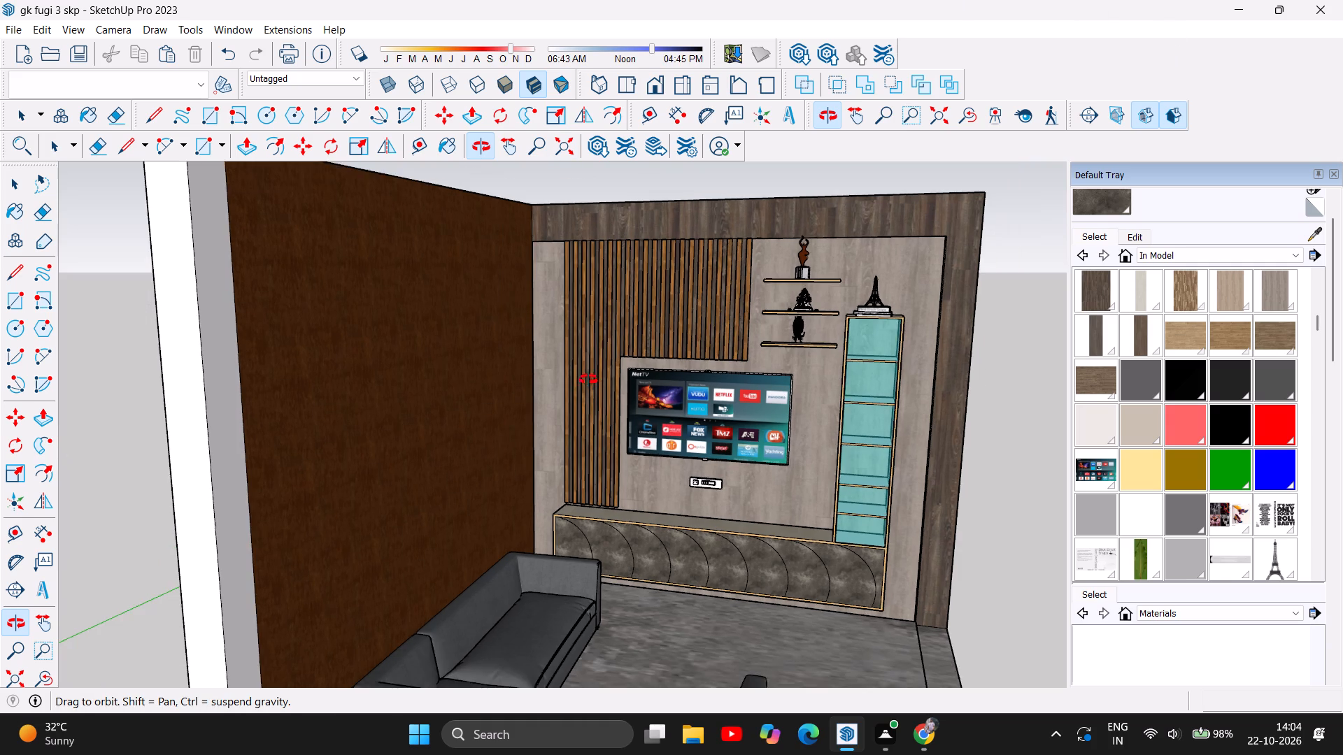
scroll(588, 380, "down", 2)
scroll(734, 639, "up", 3)
left_click_drag(665, 503, 687, 488)
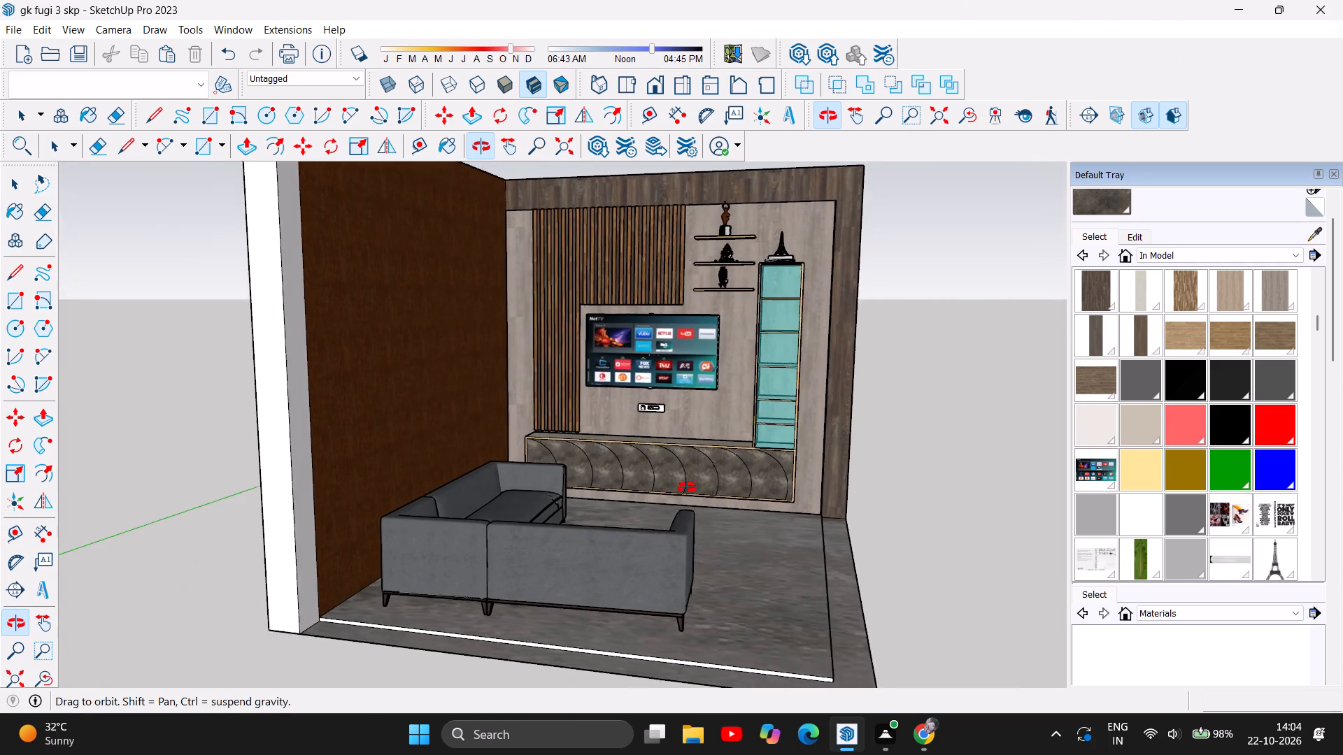
left_click_drag(687, 488, 691, 482)
scroll(596, 250, "up", 4)
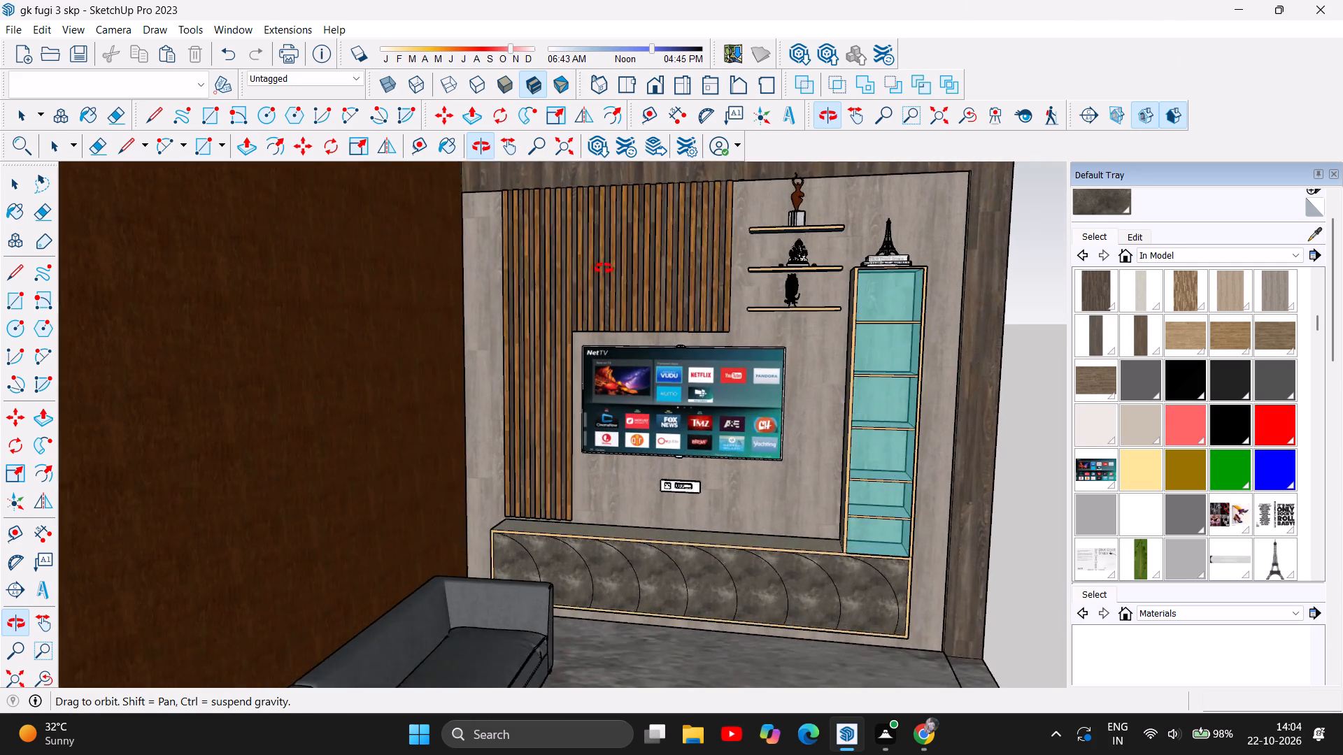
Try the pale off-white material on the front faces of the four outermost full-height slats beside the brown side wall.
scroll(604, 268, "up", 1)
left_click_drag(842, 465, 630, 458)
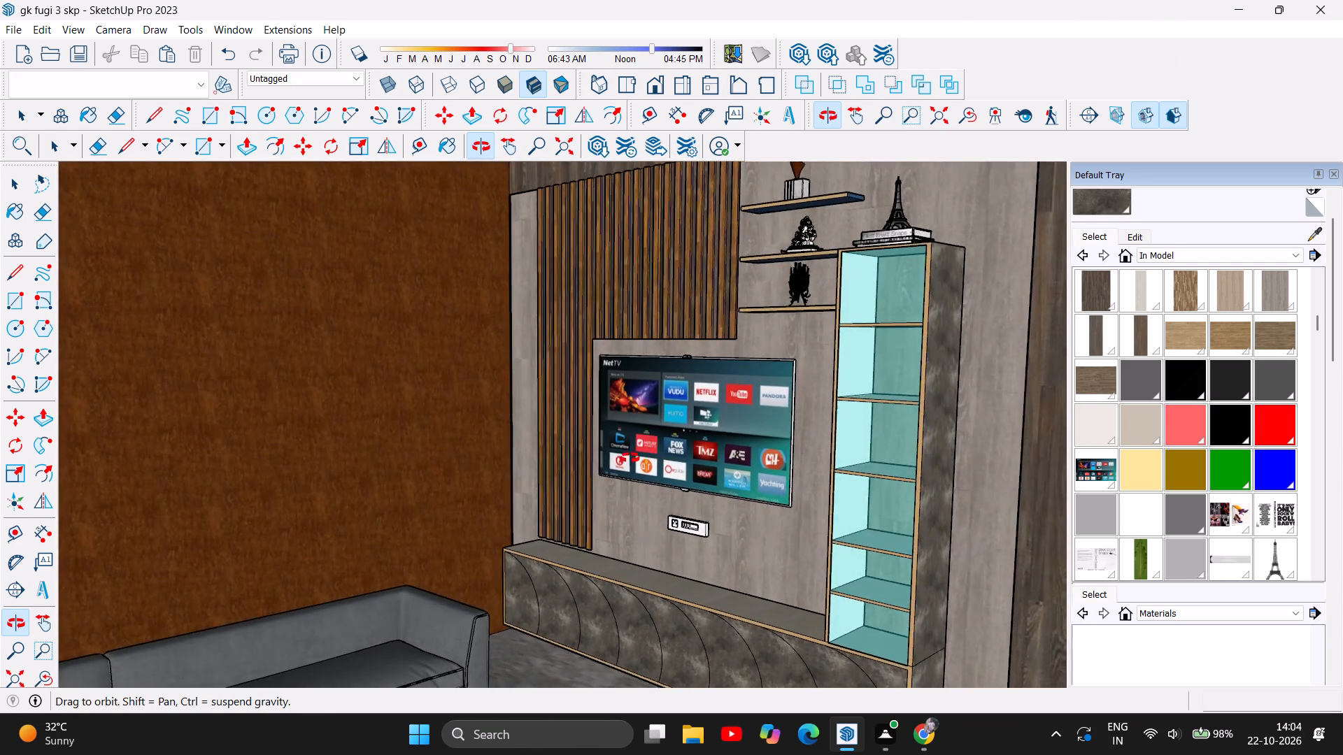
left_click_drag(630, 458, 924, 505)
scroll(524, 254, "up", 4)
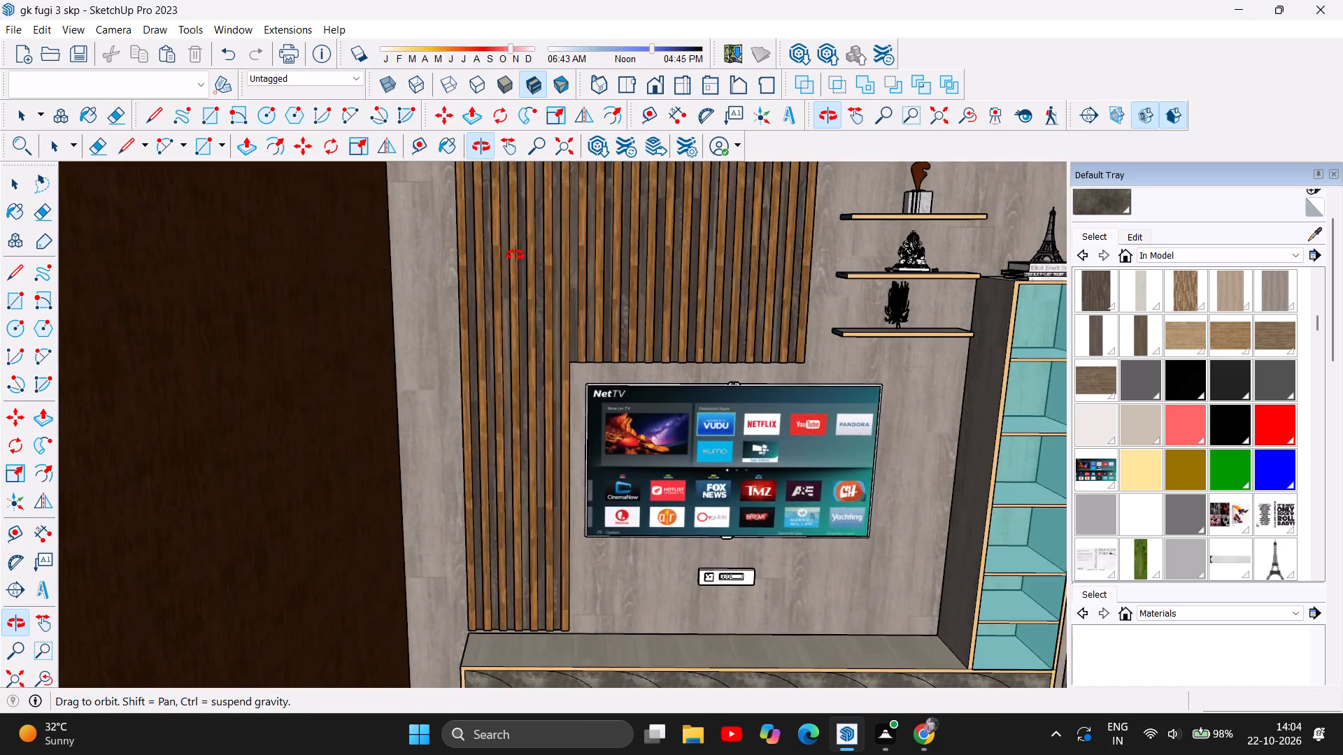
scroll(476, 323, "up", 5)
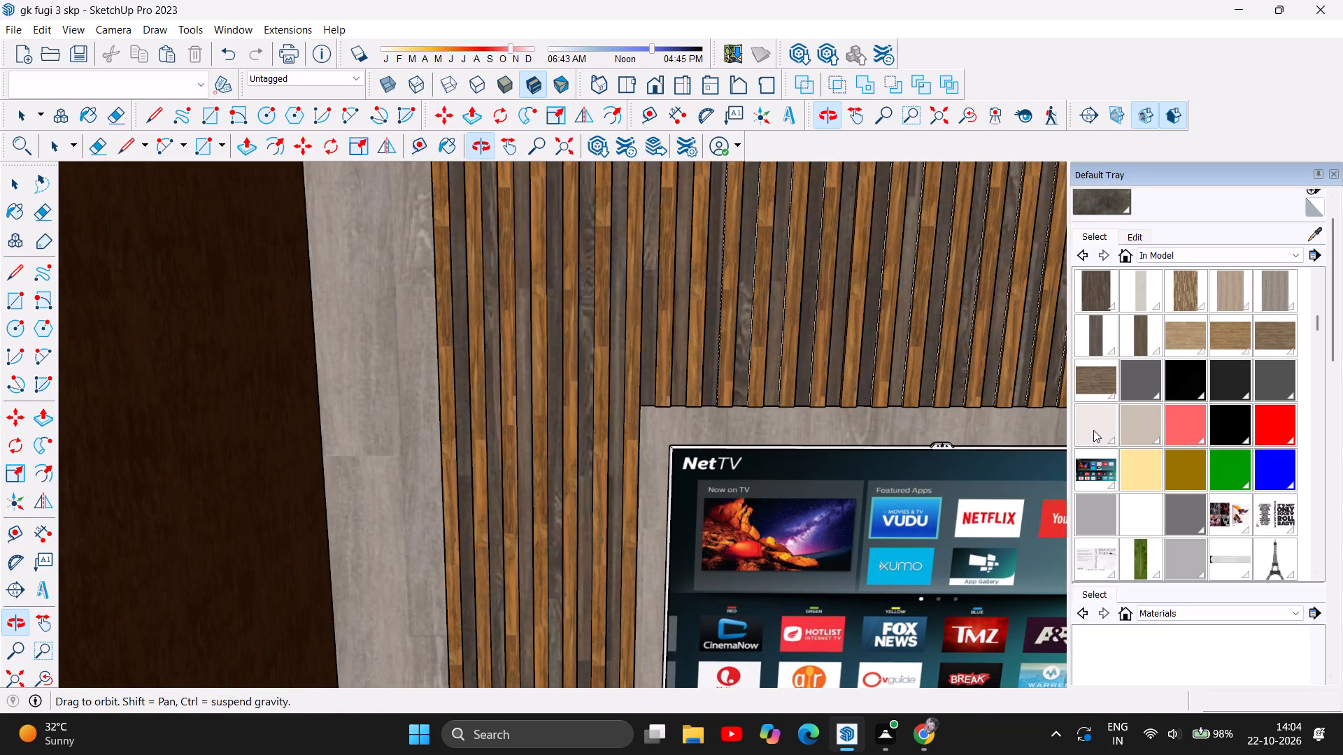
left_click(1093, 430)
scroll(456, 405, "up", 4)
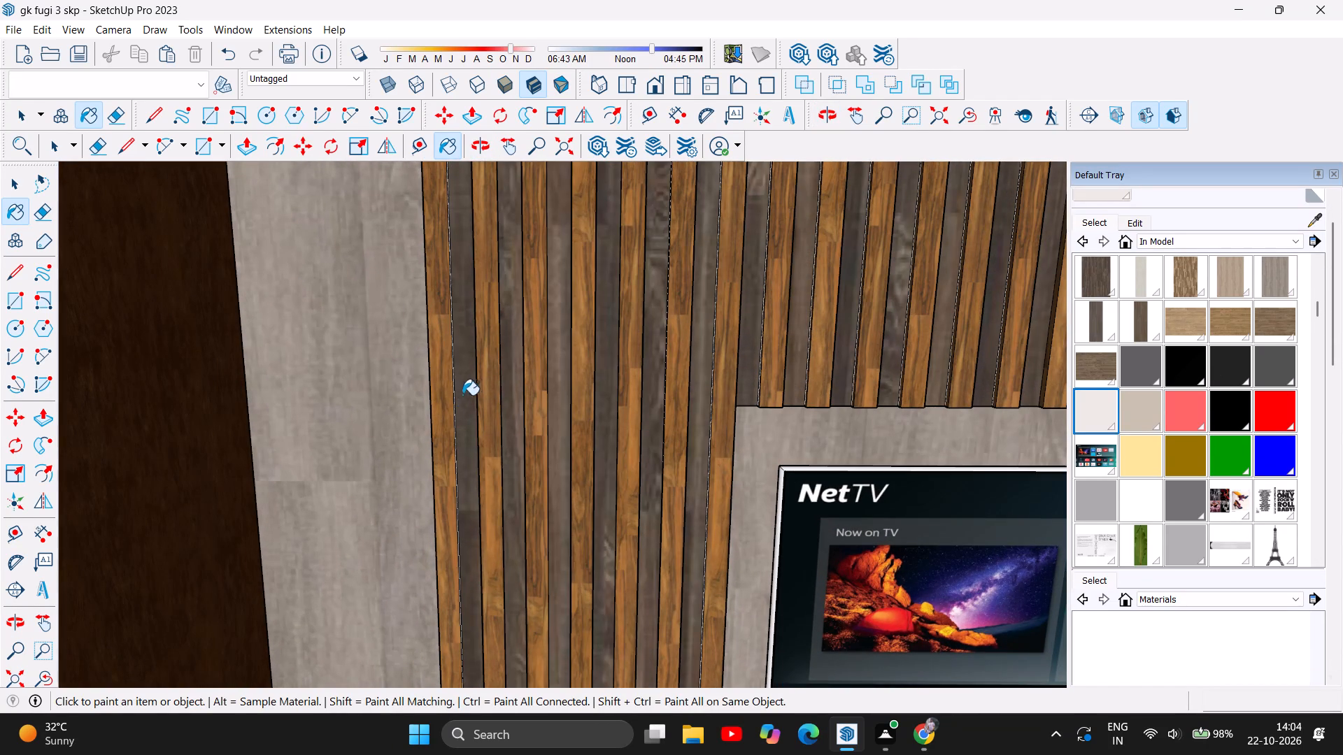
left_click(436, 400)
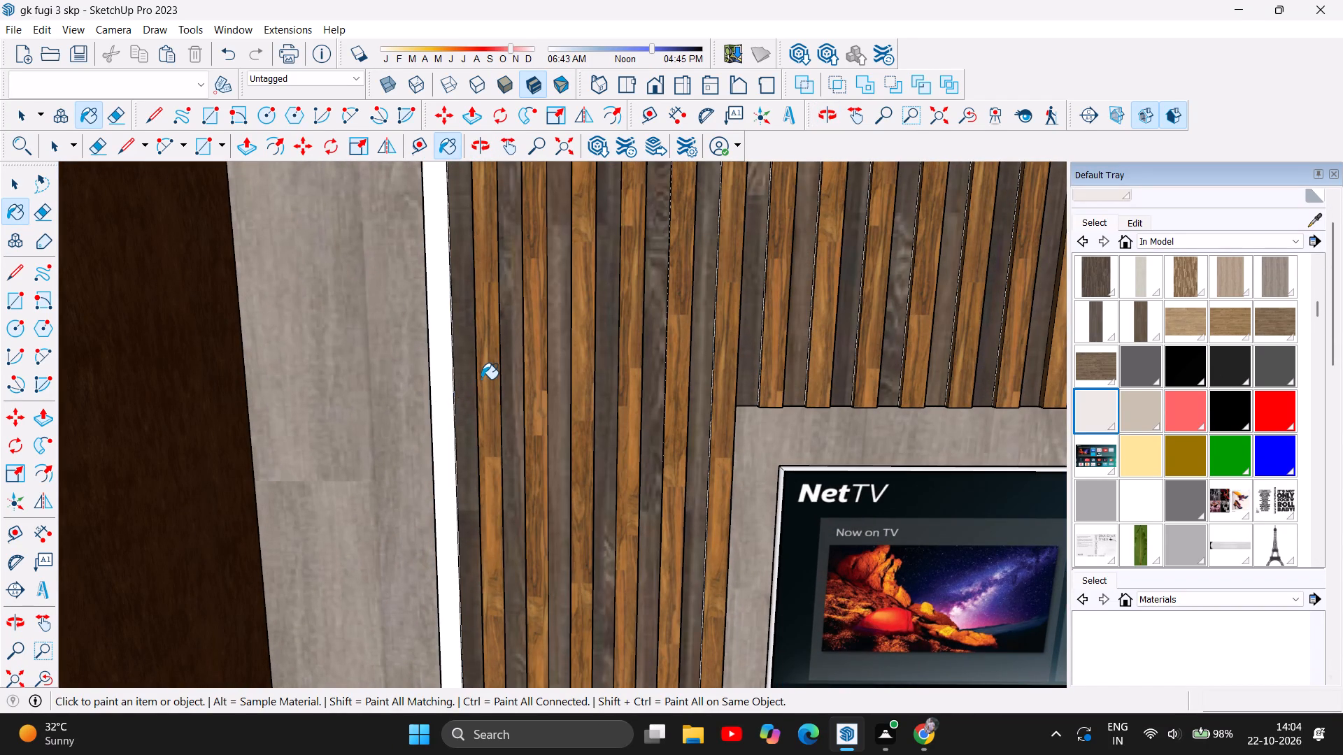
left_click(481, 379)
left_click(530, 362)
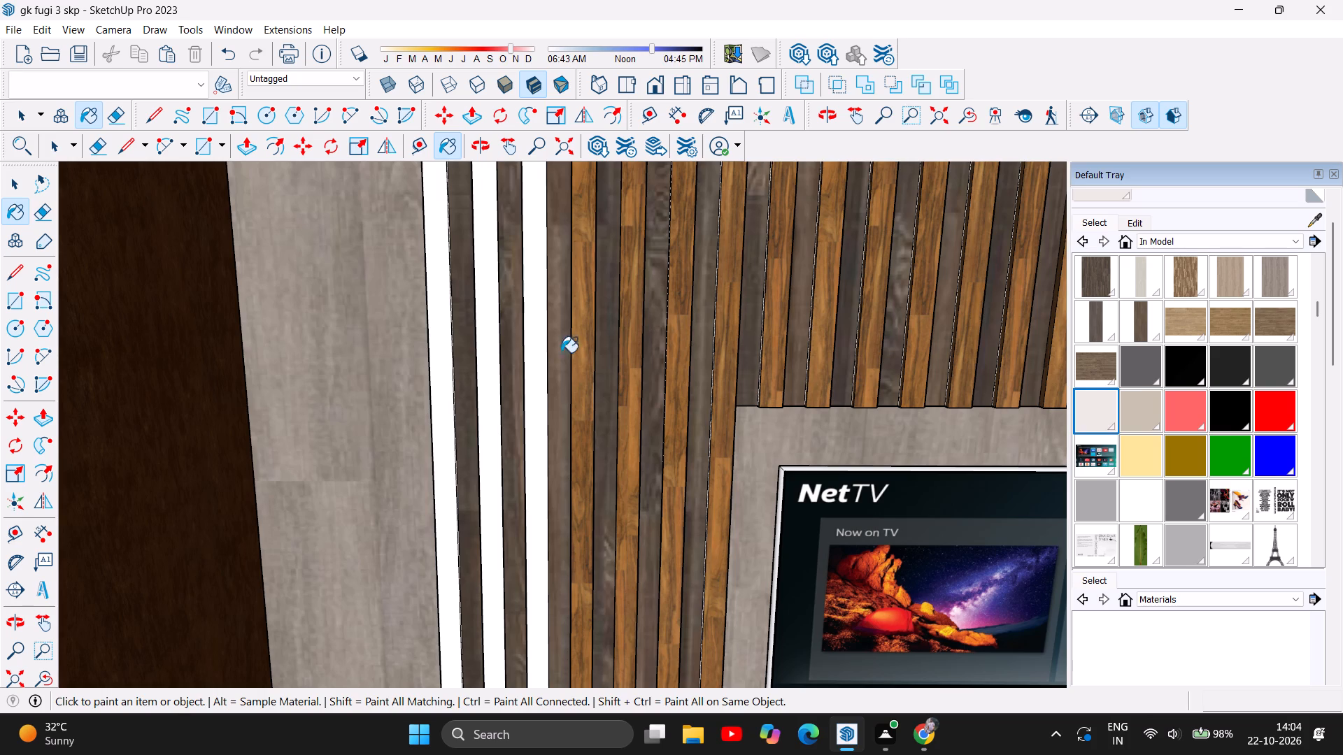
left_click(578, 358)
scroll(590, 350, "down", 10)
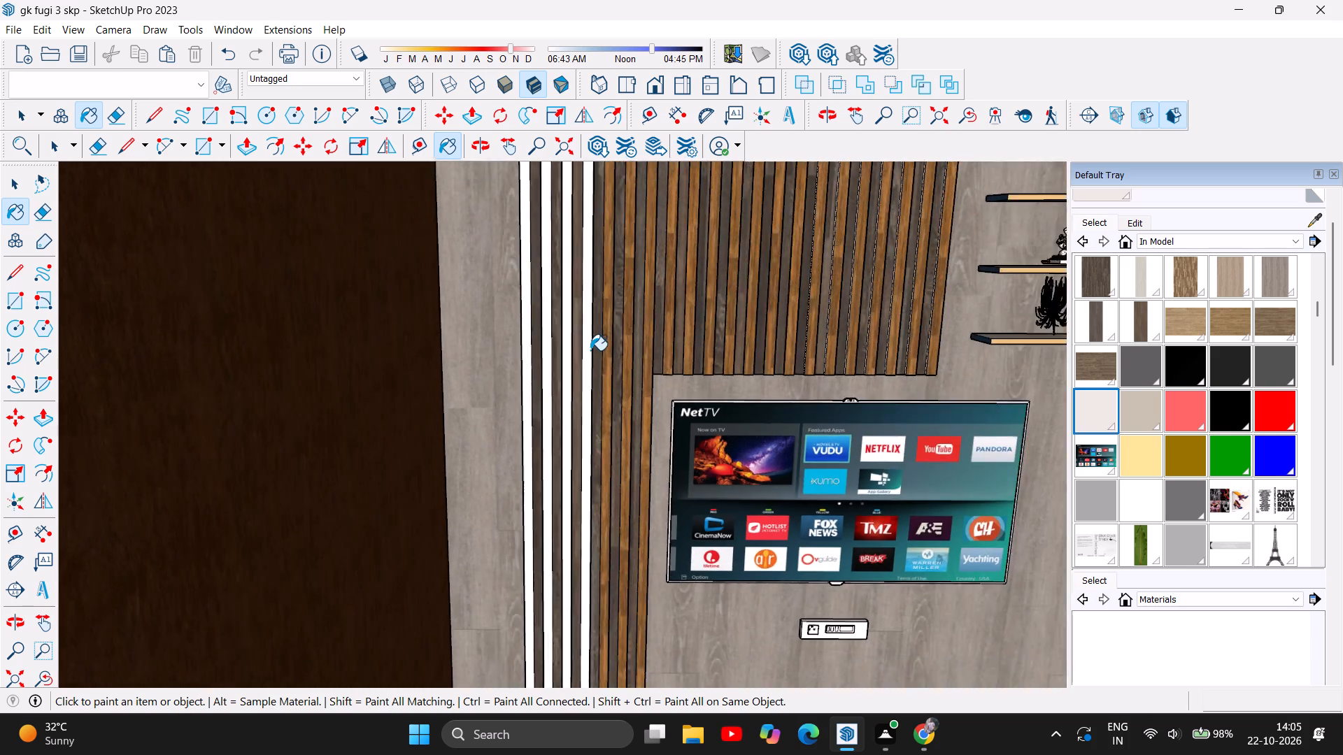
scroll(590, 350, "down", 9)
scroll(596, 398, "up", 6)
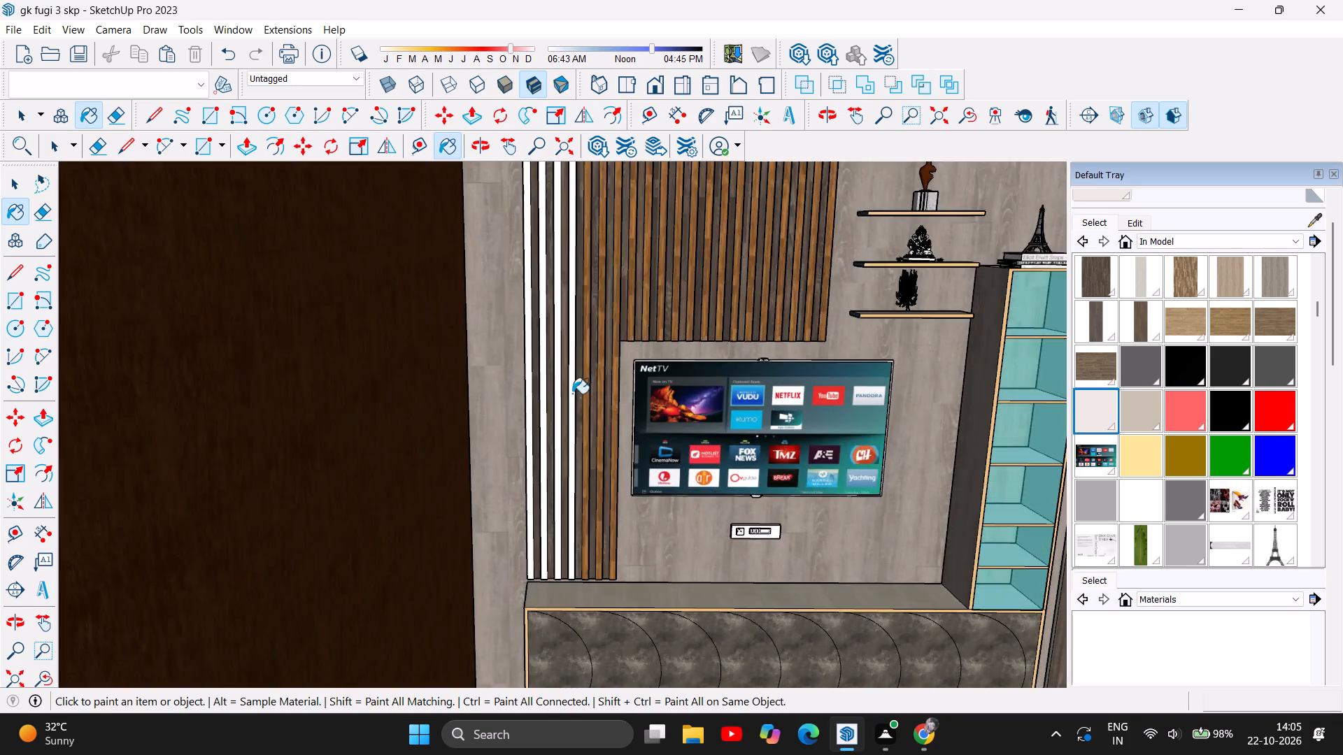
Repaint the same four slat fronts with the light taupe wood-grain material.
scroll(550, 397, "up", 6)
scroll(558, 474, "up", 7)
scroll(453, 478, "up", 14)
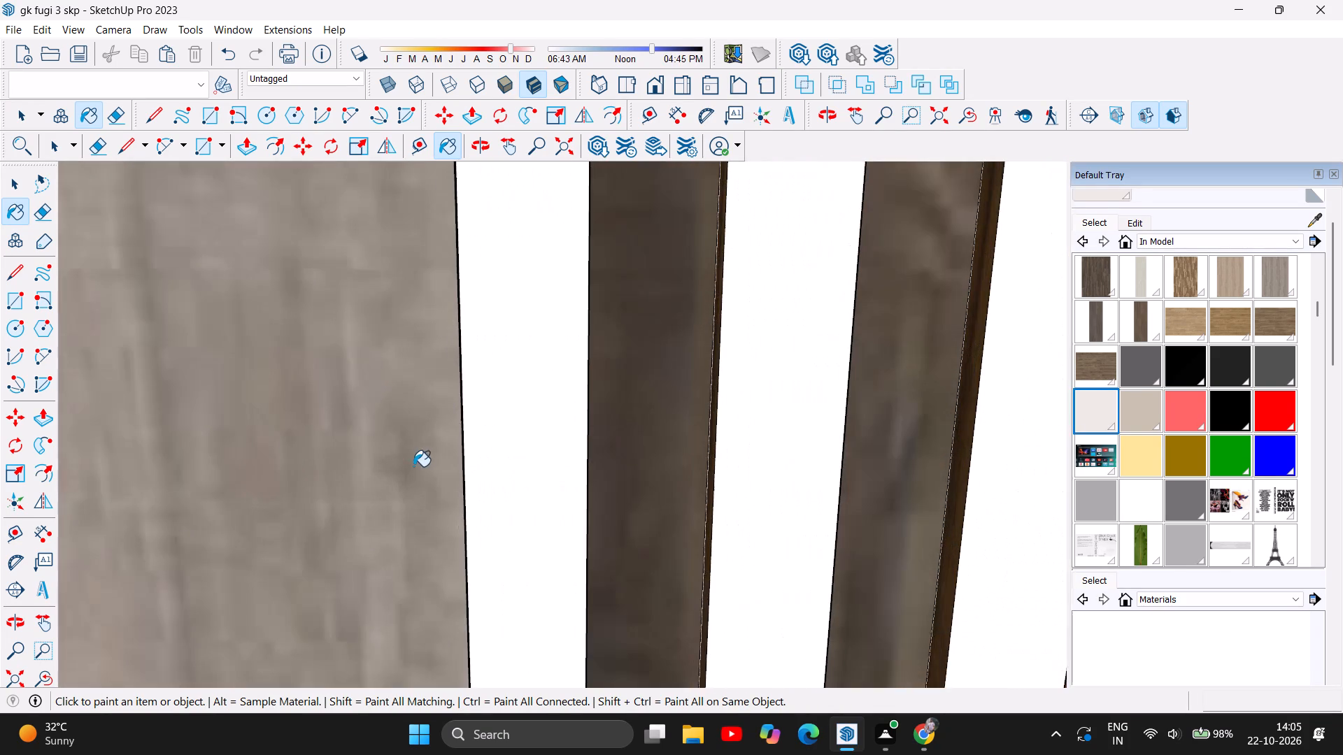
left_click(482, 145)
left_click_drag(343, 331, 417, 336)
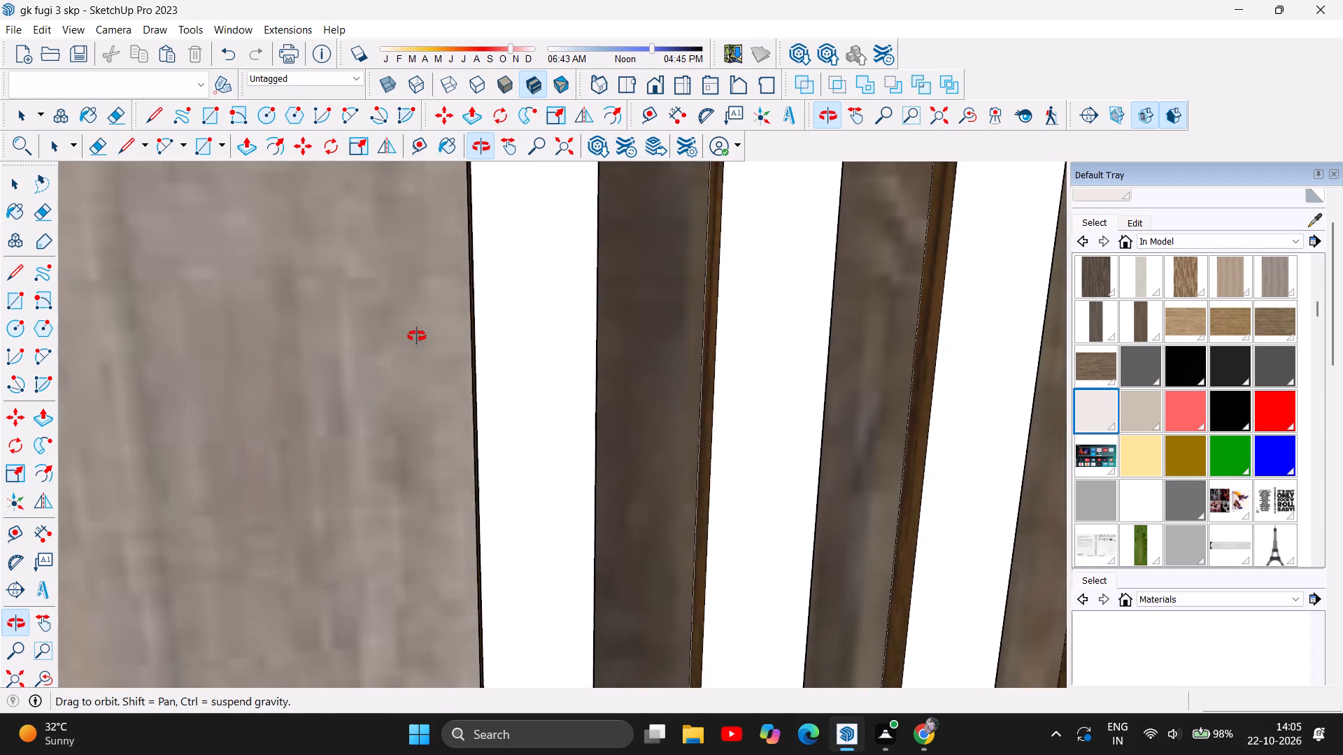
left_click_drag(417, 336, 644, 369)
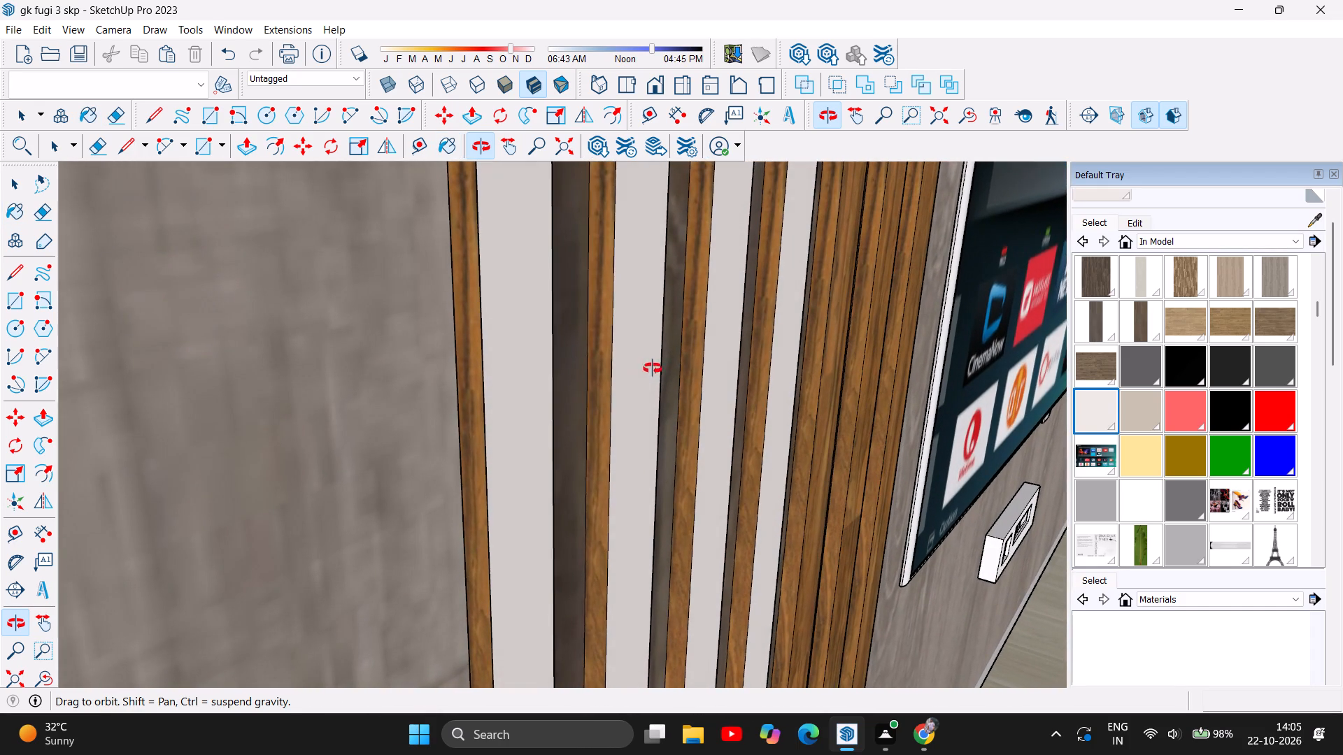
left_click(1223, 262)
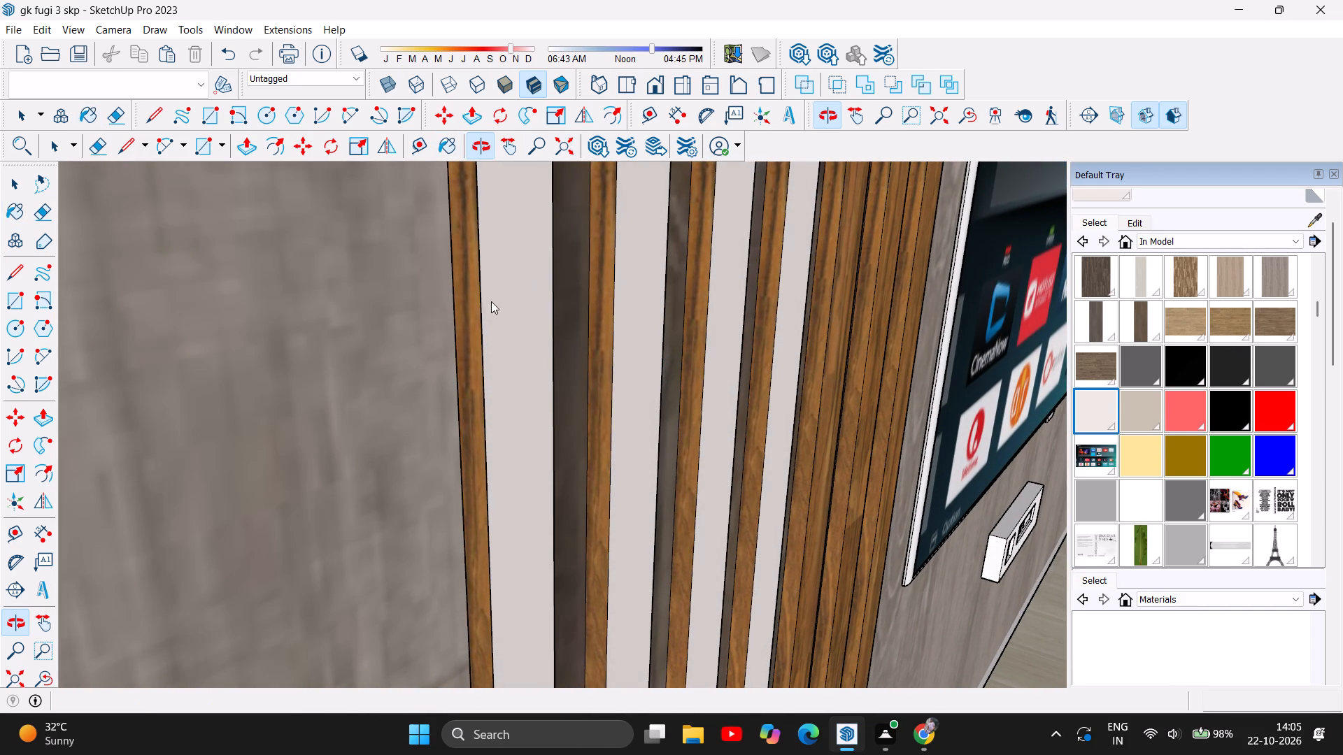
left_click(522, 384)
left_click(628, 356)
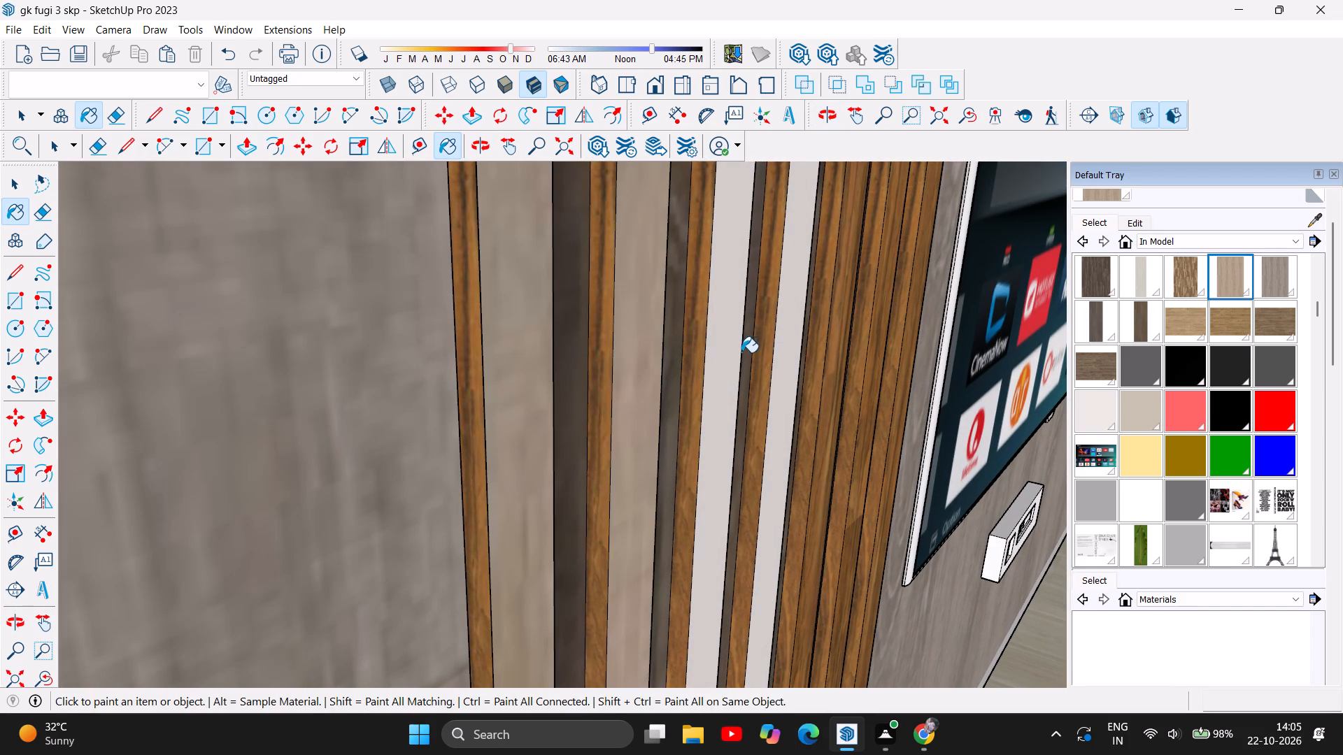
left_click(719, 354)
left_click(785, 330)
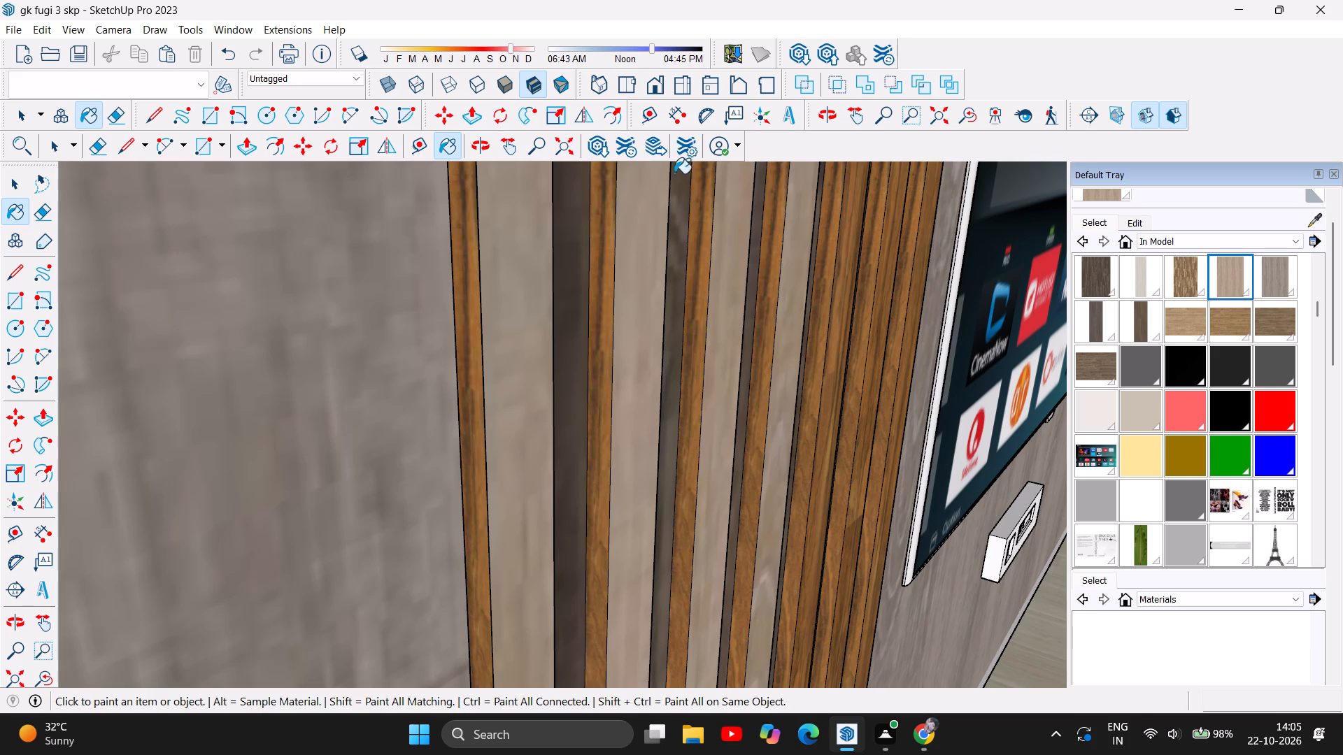
Examine the repainted slats up close and from further back against the remaining orange-brown slats and the TV wall.
left_click(482, 150)
left_click_drag(788, 367, 541, 359)
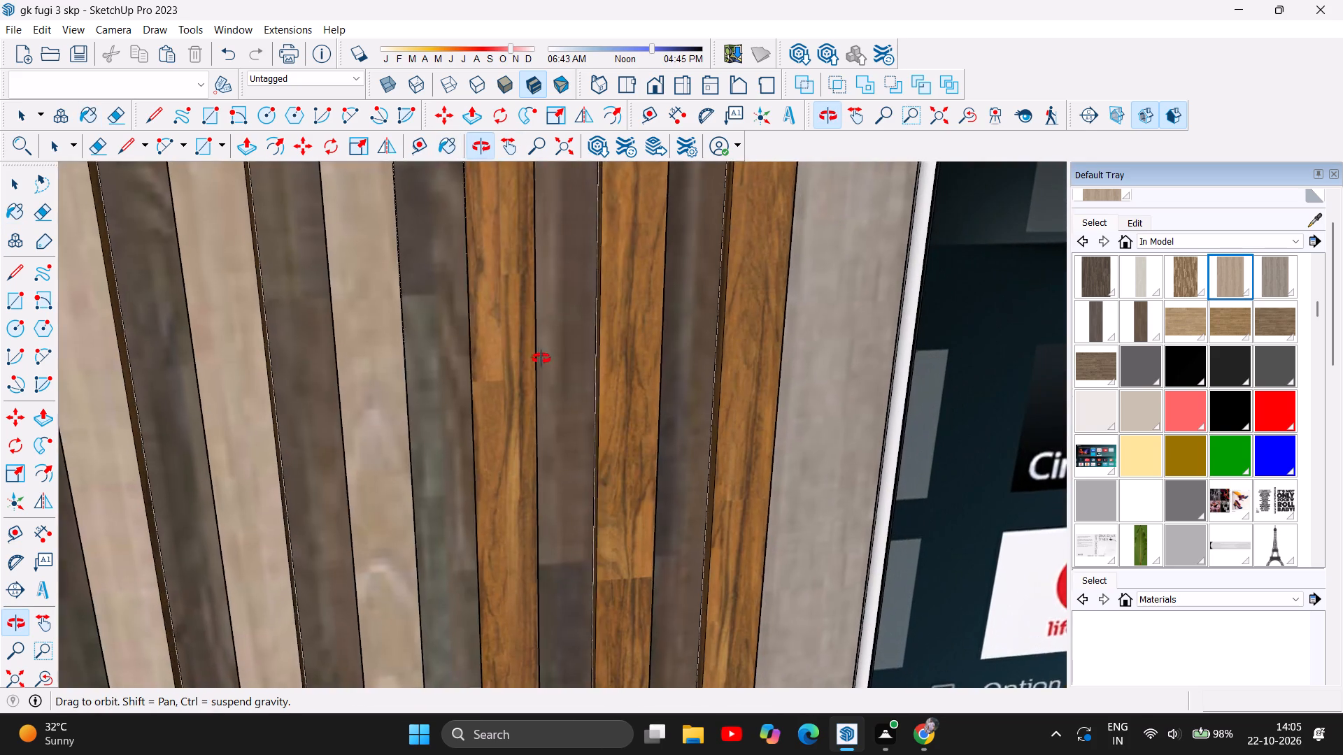
left_click_drag(541, 359, 541, 359)
scroll(587, 340, "up", 1)
scroll(587, 340, "down", 17)
left_click_drag(732, 467, 669, 448)
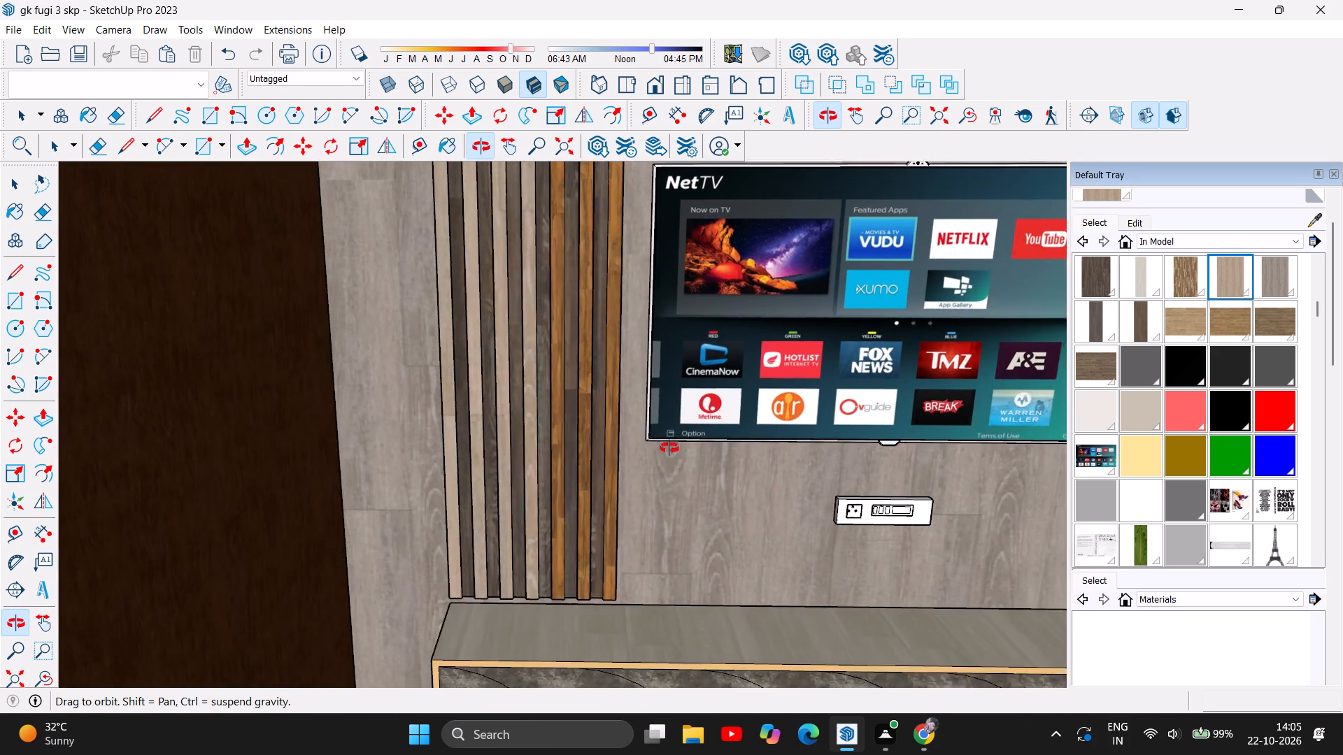
left_click_drag(669, 448, 608, 403)
scroll(626, 412, "down", 4)
scroll(754, 465, "down", 7)
scroll(560, 503, "down", 5)
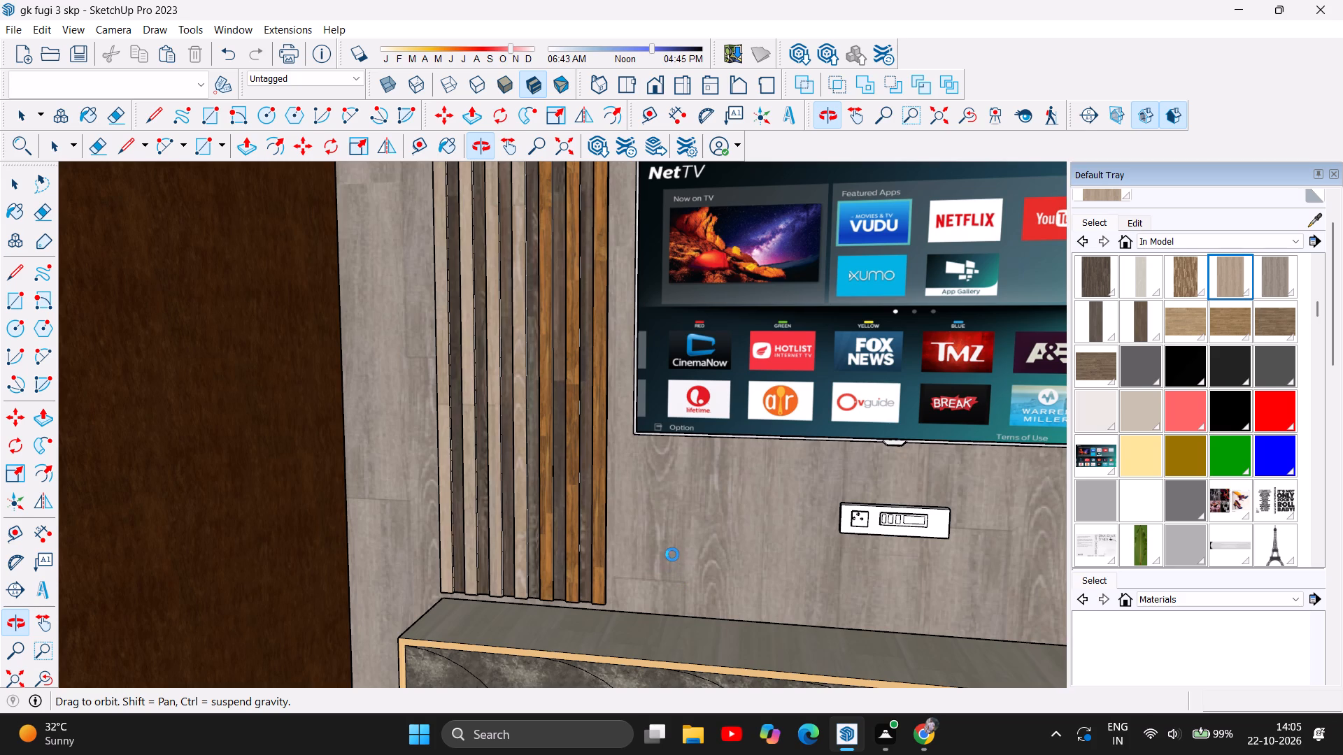
scroll(669, 552, "down", 11)
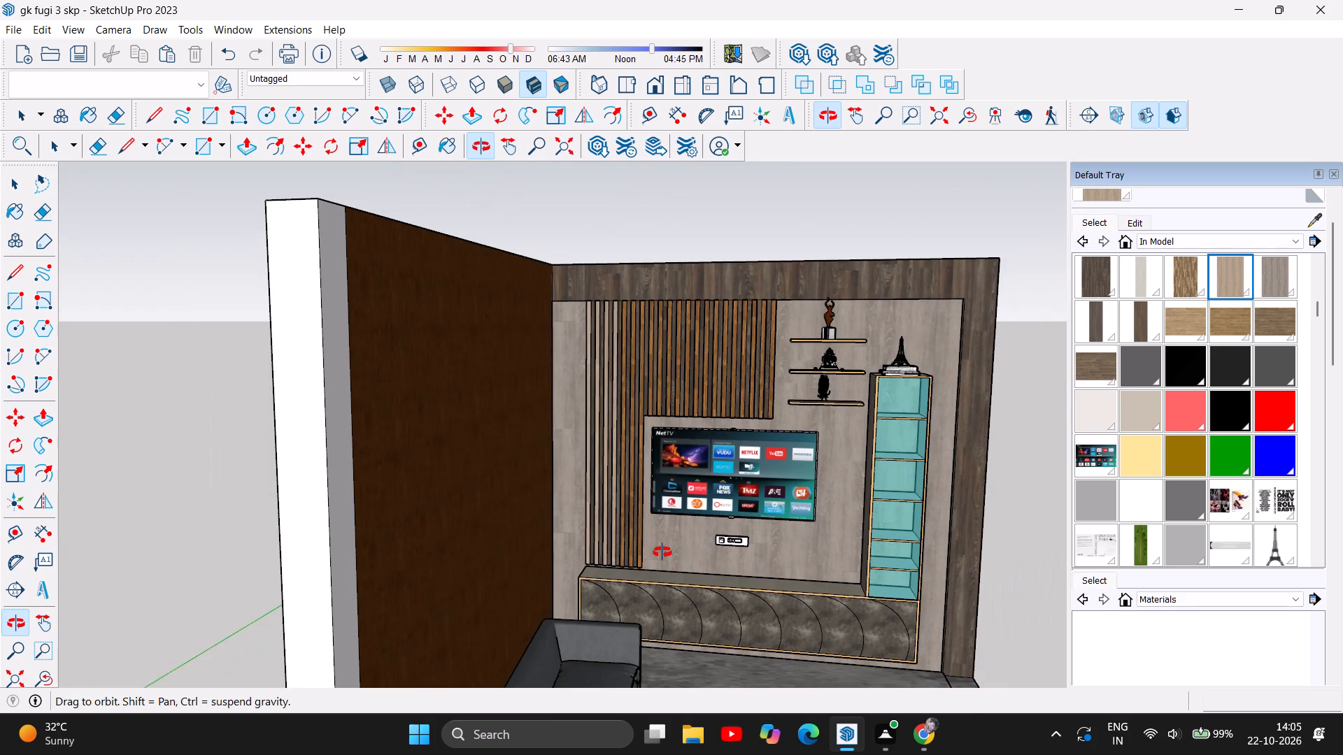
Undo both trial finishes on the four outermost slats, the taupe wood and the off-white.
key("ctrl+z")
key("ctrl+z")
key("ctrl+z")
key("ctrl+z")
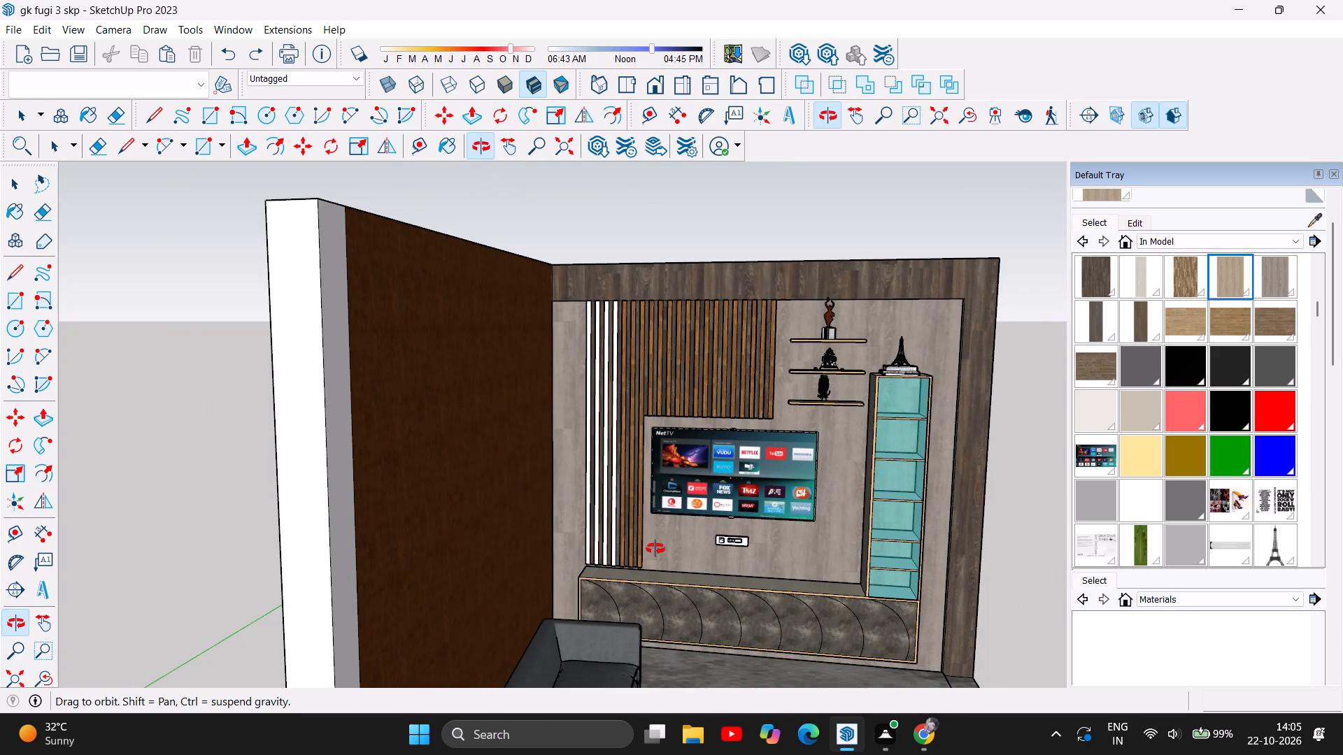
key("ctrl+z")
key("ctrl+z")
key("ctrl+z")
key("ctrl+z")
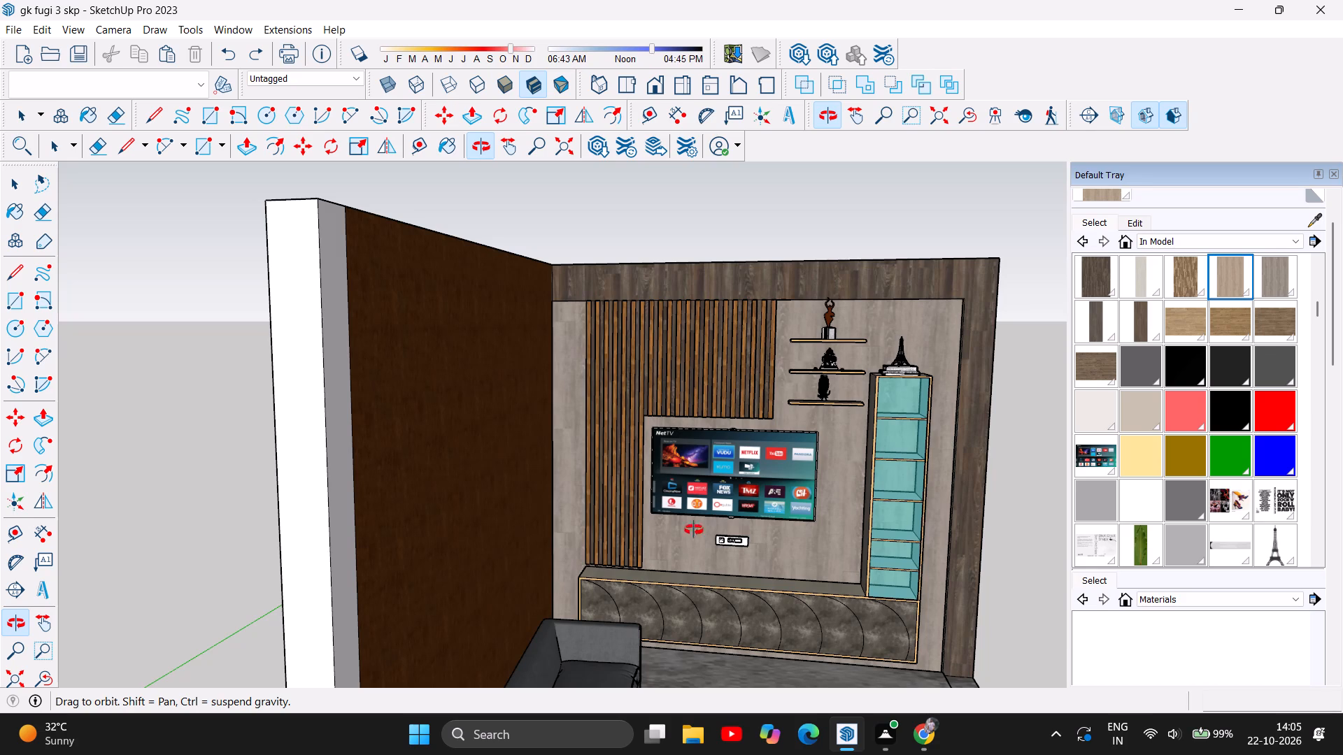
Paint the fronts of the seven full-height slats beside the TV with the pale cream wood material.
scroll(1163, 398, "up", 2)
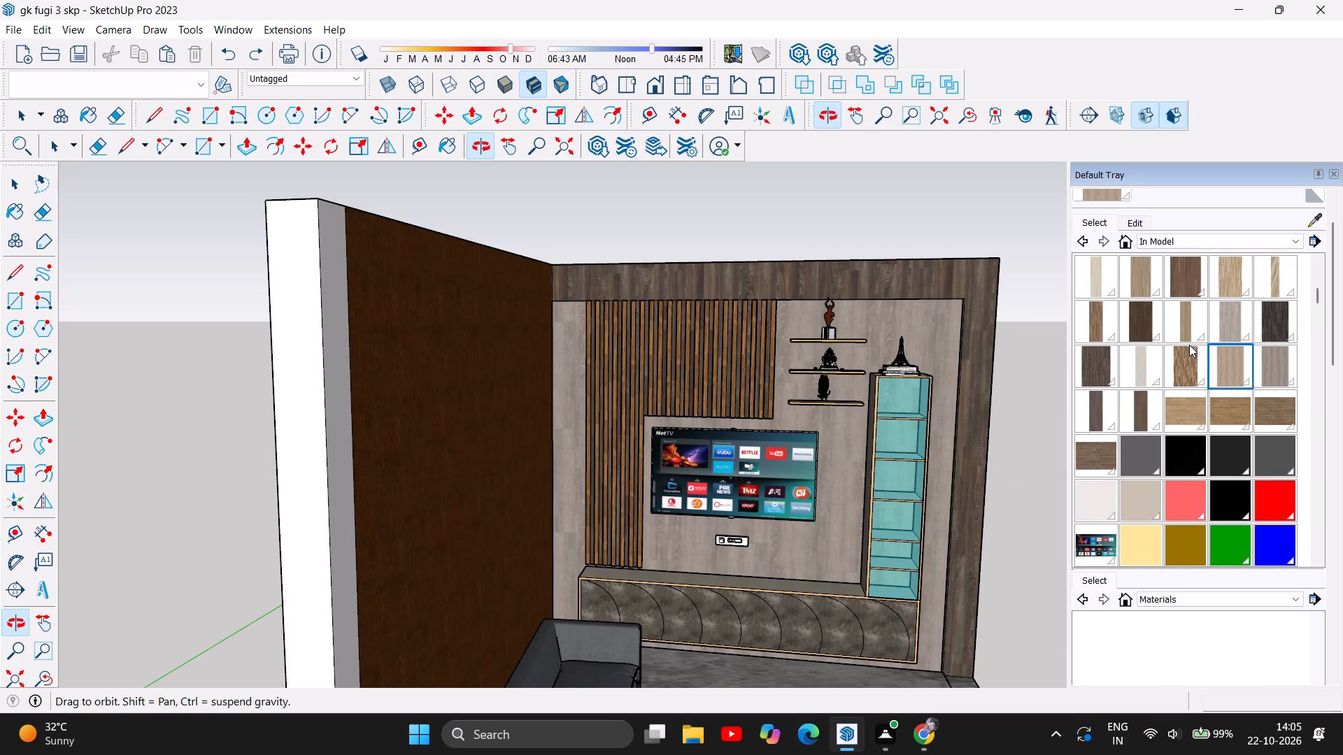
left_click(1104, 292)
scroll(599, 394, "up", 6)
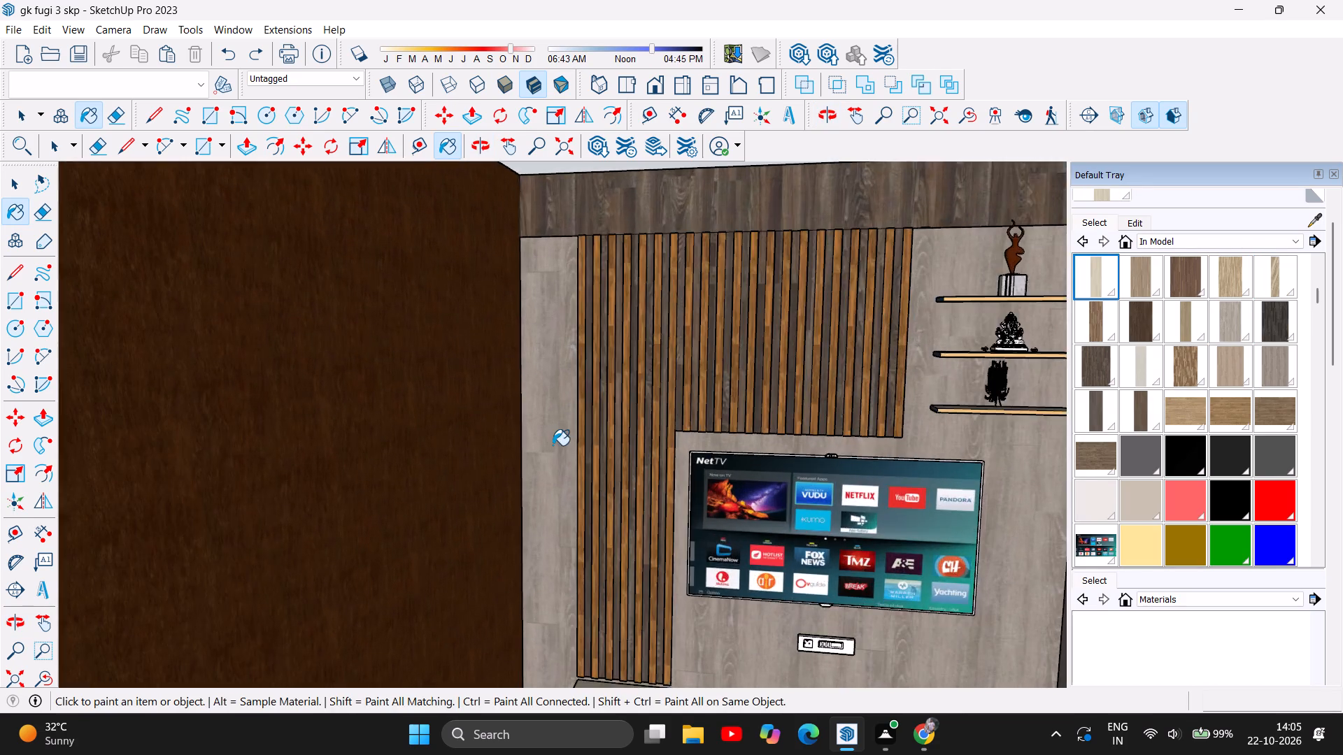
scroll(553, 445, "up", 4)
left_click(597, 418)
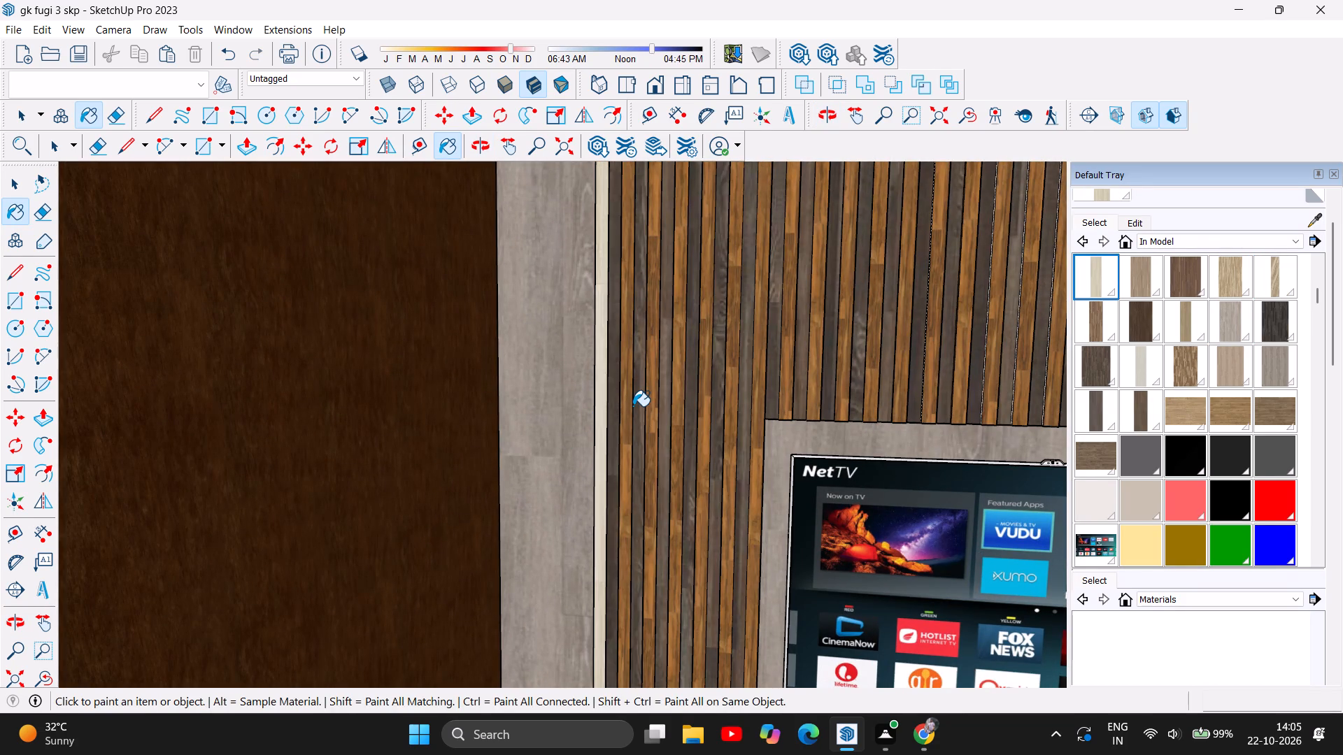
left_click(627, 410)
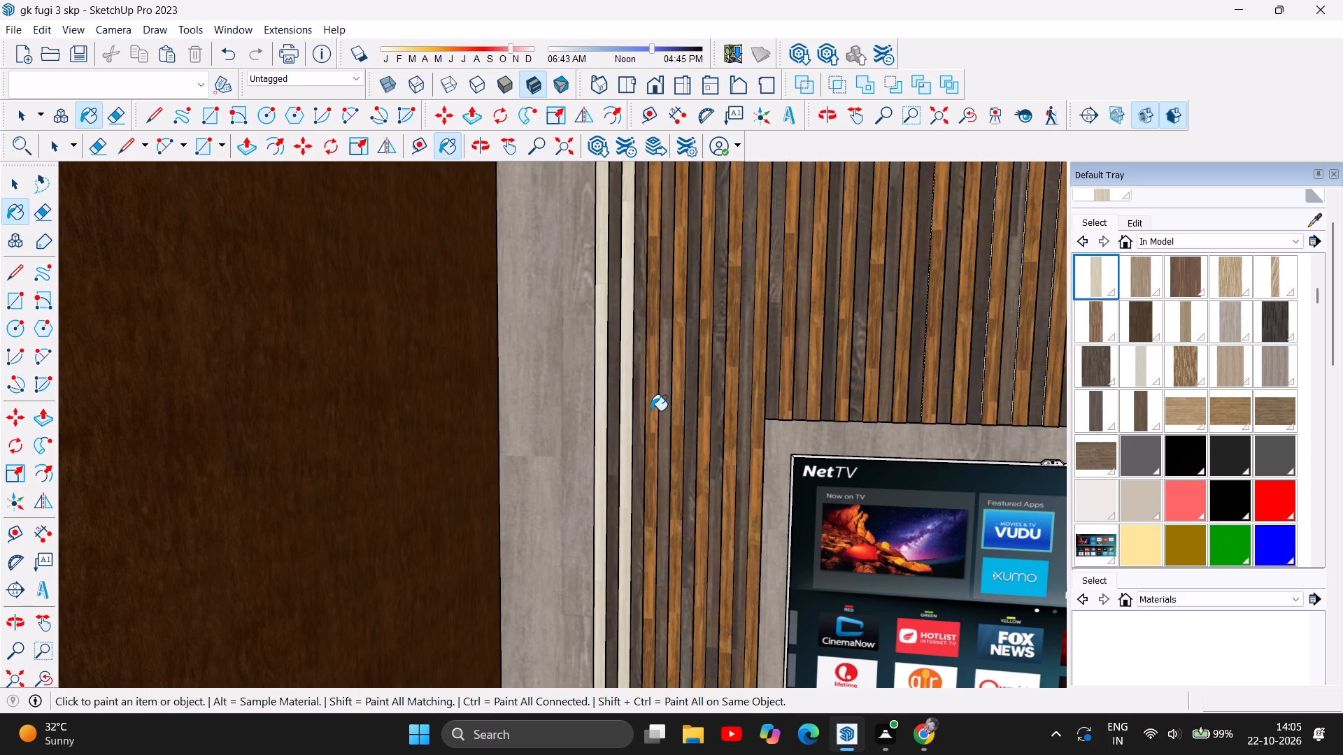
left_click(651, 411)
left_click(677, 410)
left_click(703, 405)
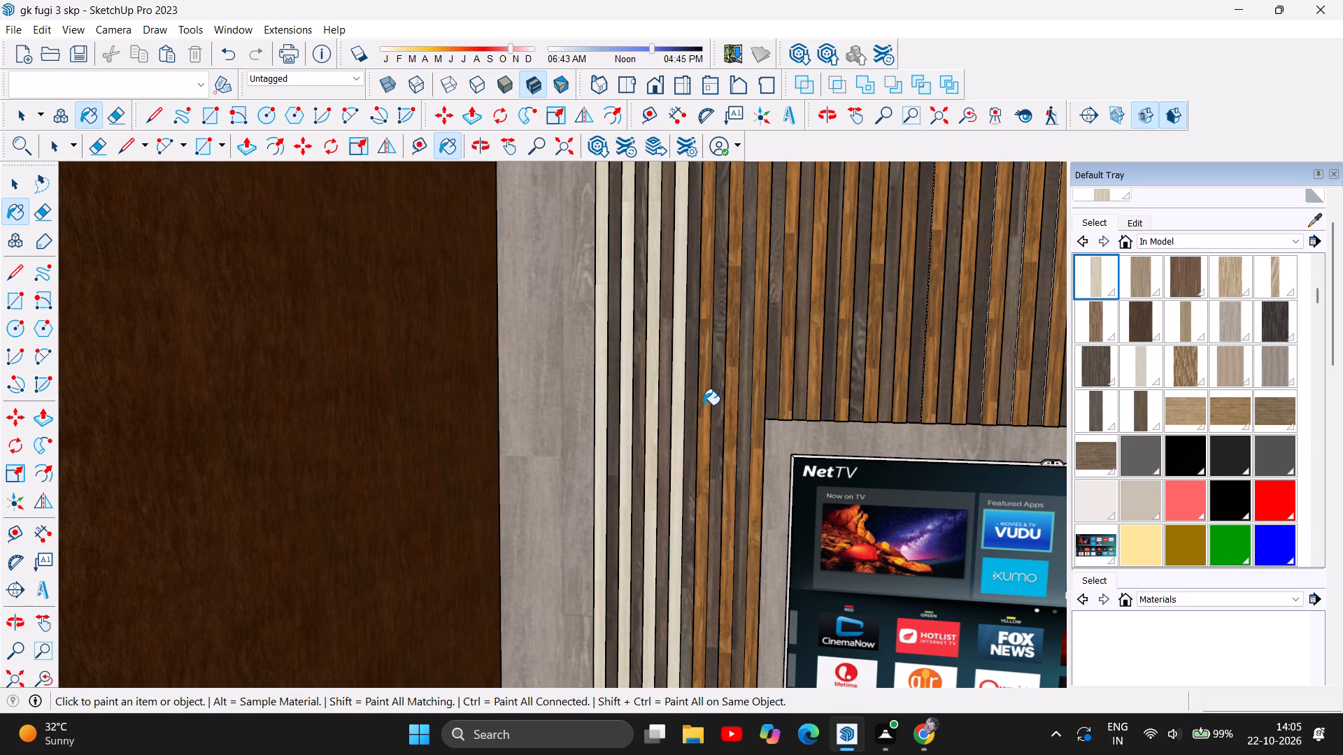
left_click(730, 415)
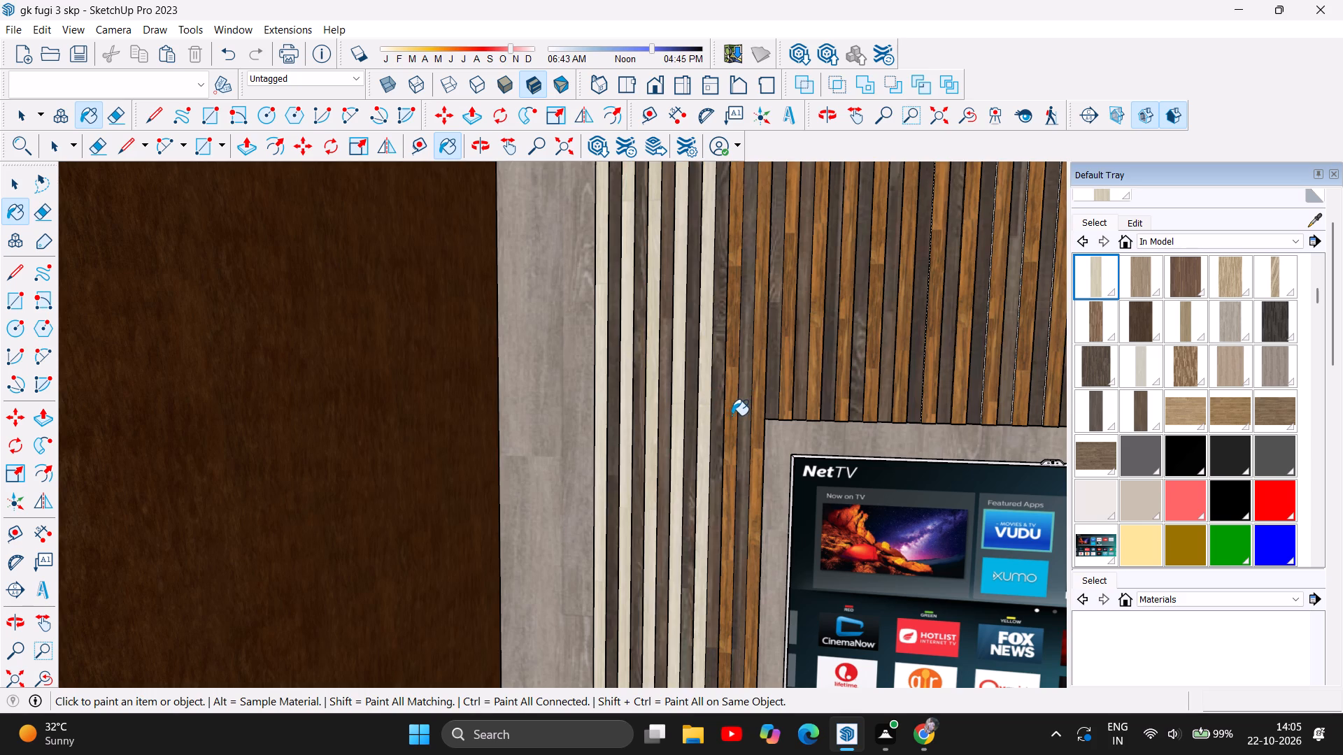
left_click(757, 411)
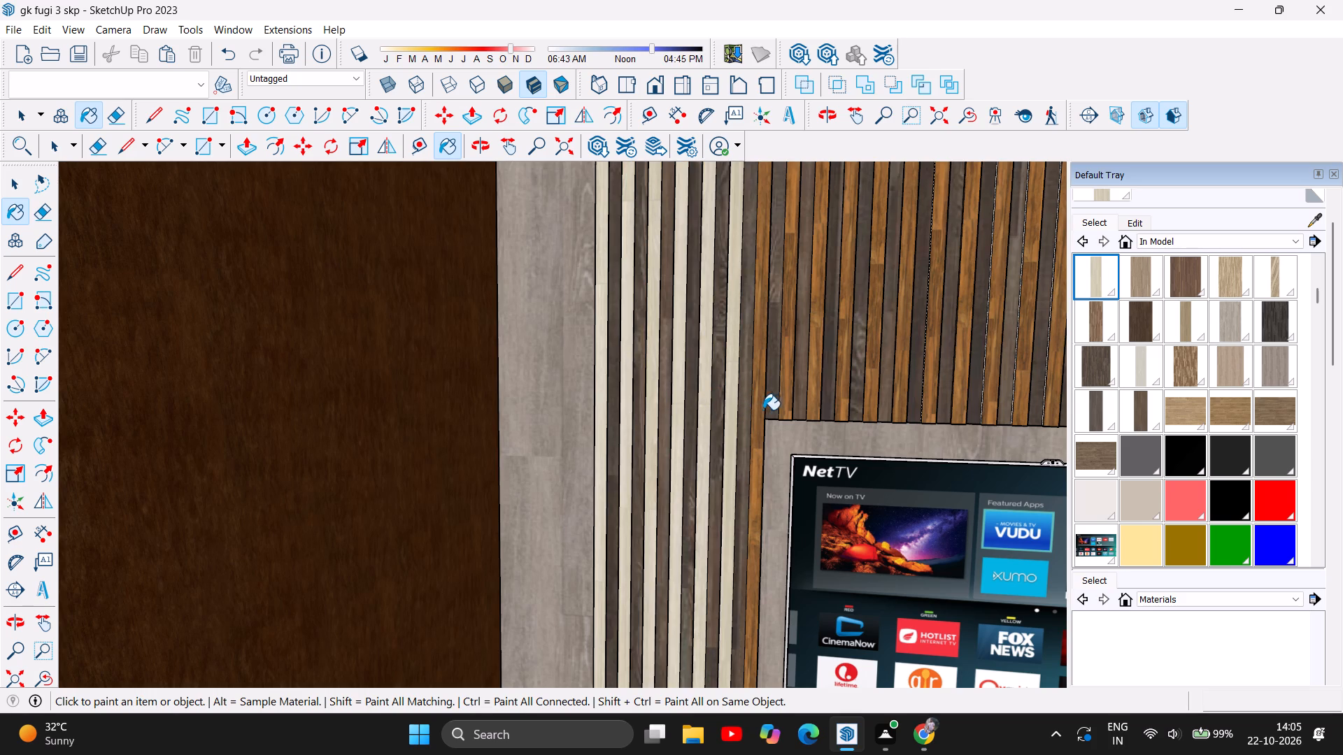
Paint the fronts of all the remaining orange-brown slats above the TV with the pale cream wood material.
left_click(788, 394)
left_click(813, 391)
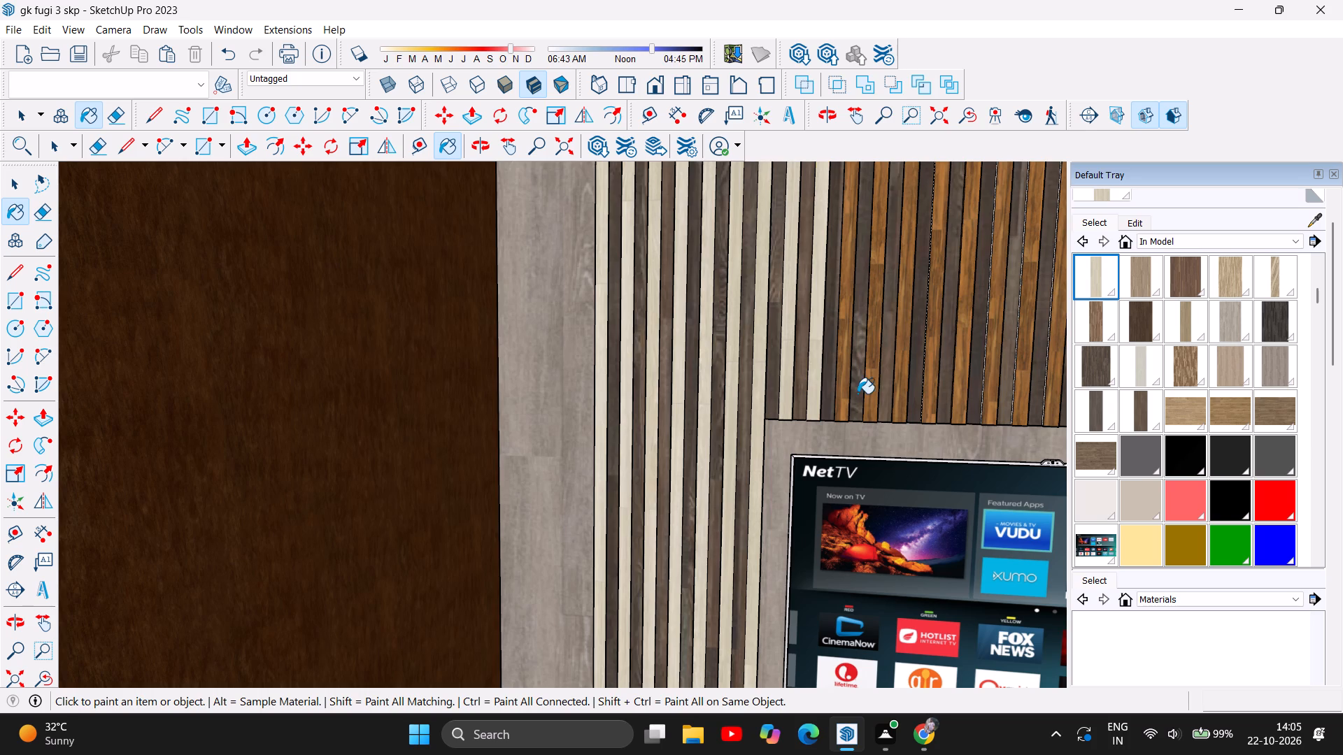
left_click(841, 394)
left_click(869, 398)
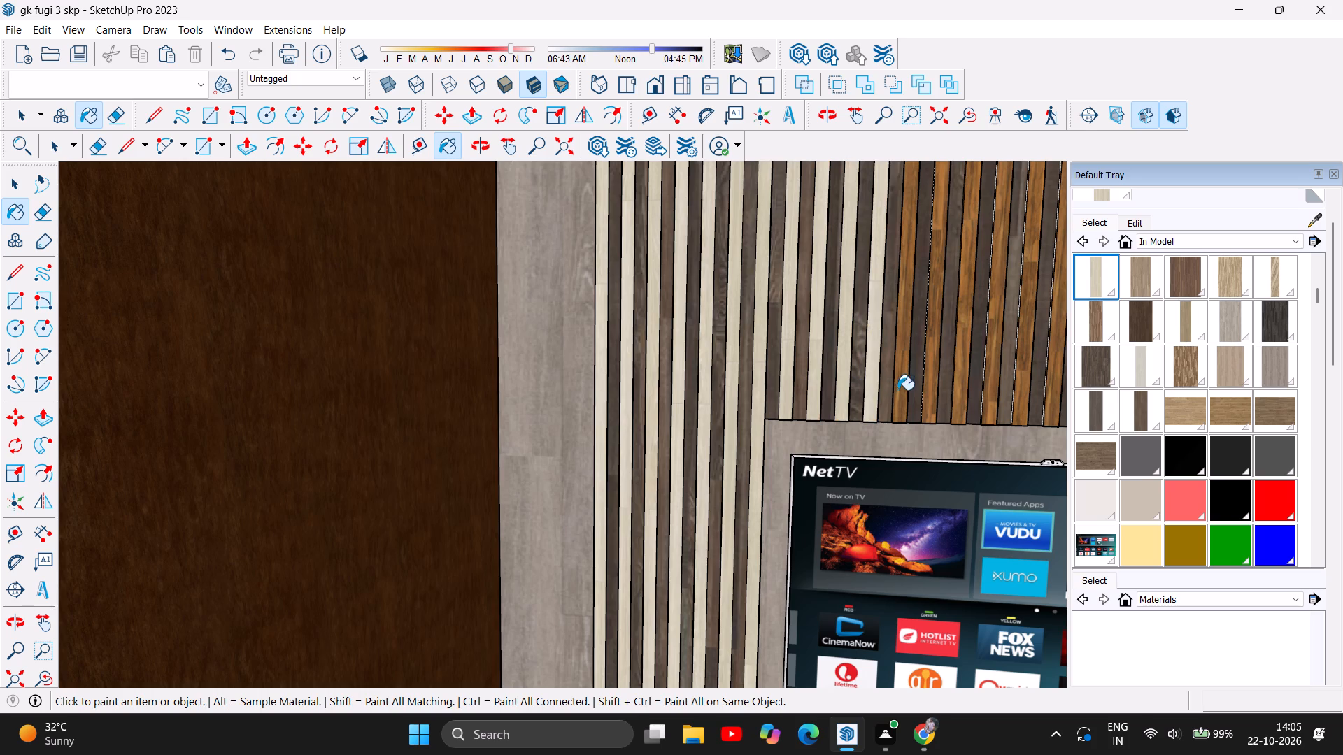
left_click(906, 390)
left_click(928, 396)
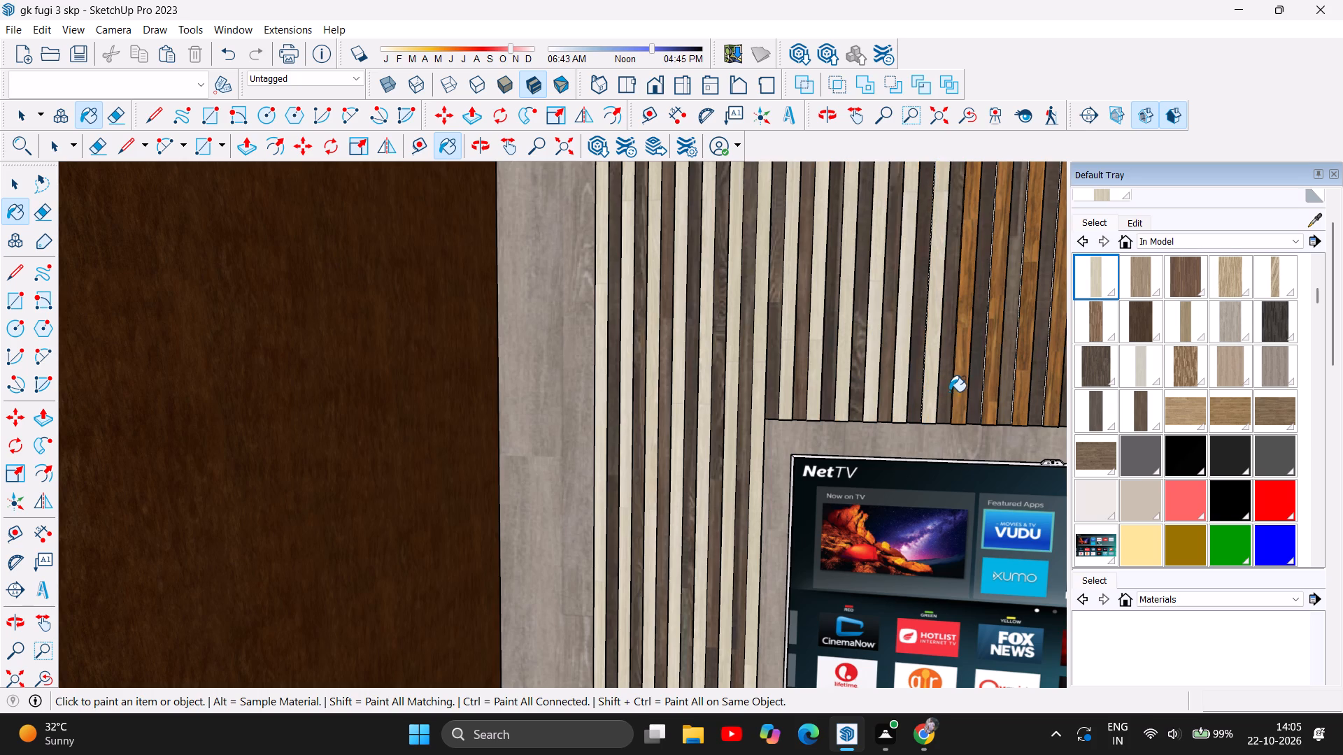
left_click(958, 393)
scroll(597, 465, "down", 5)
scroll(858, 352, "up", 4)
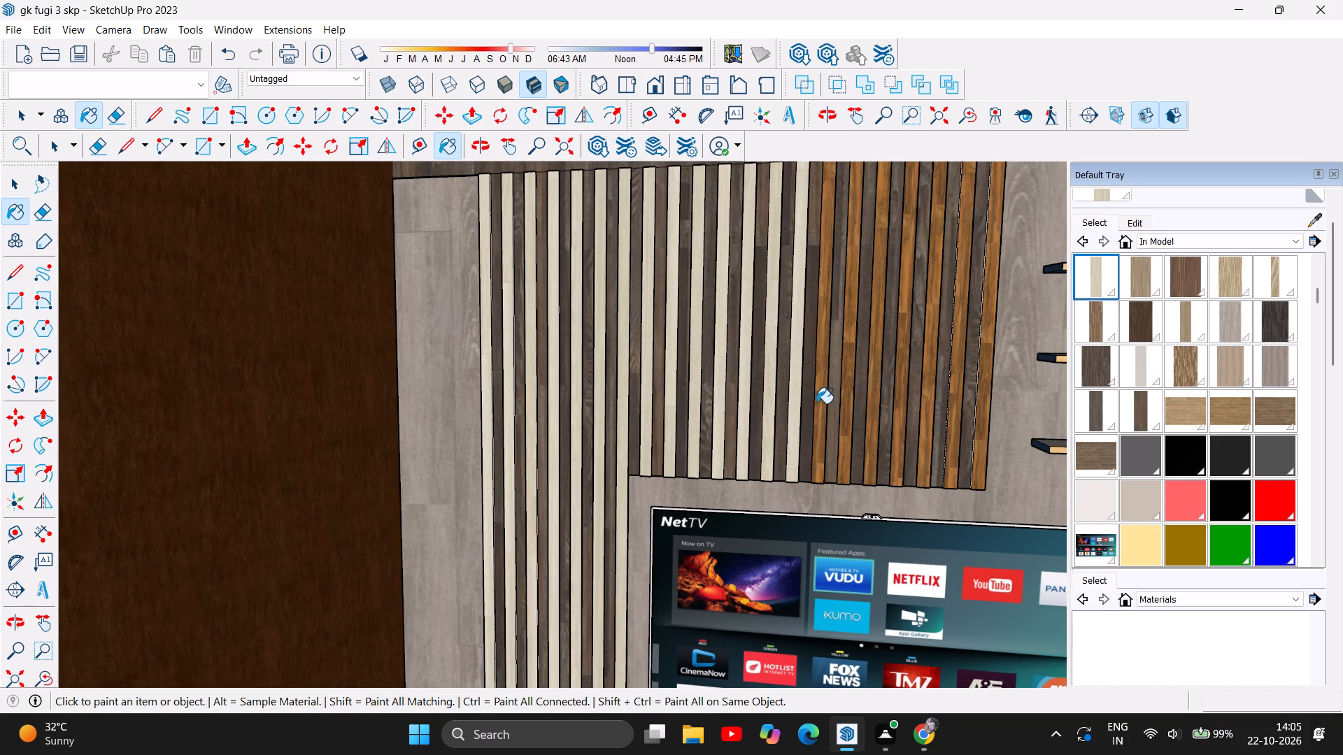
left_click(820, 411)
left_click(850, 402)
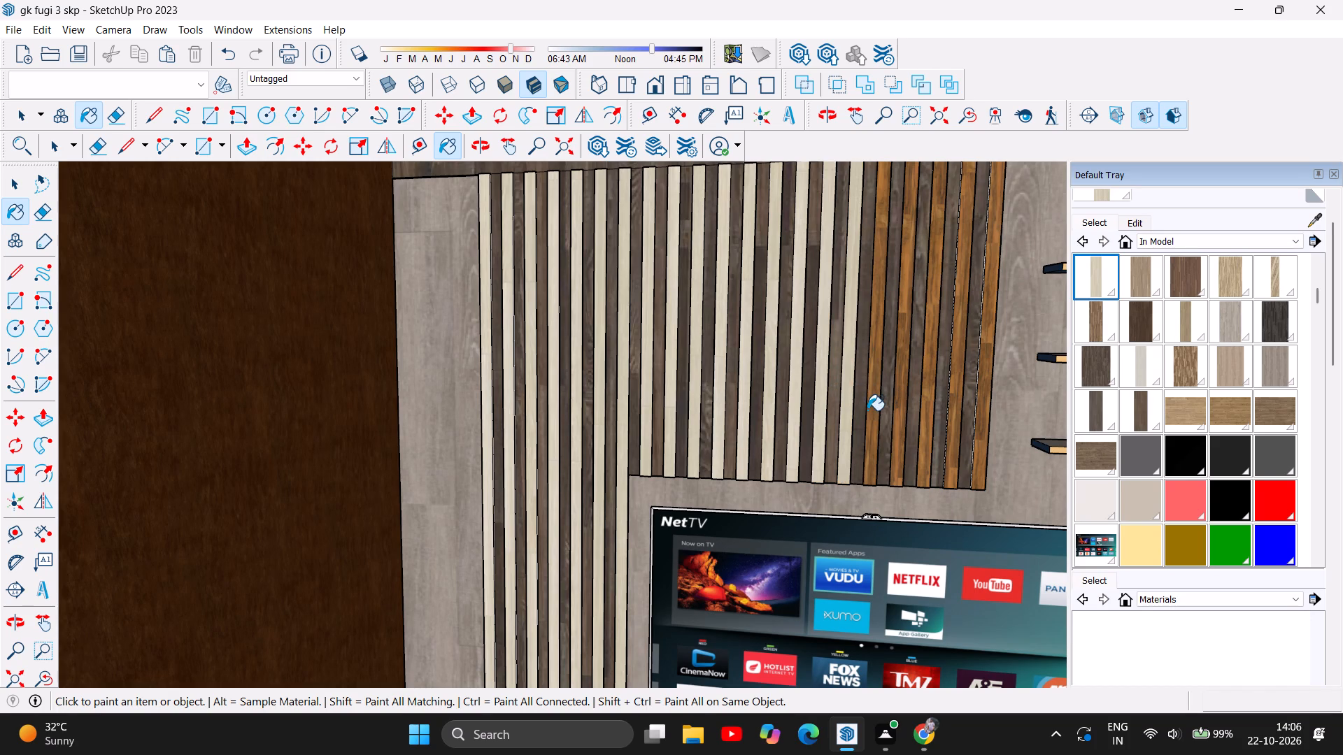
left_click(876, 410)
left_click(899, 402)
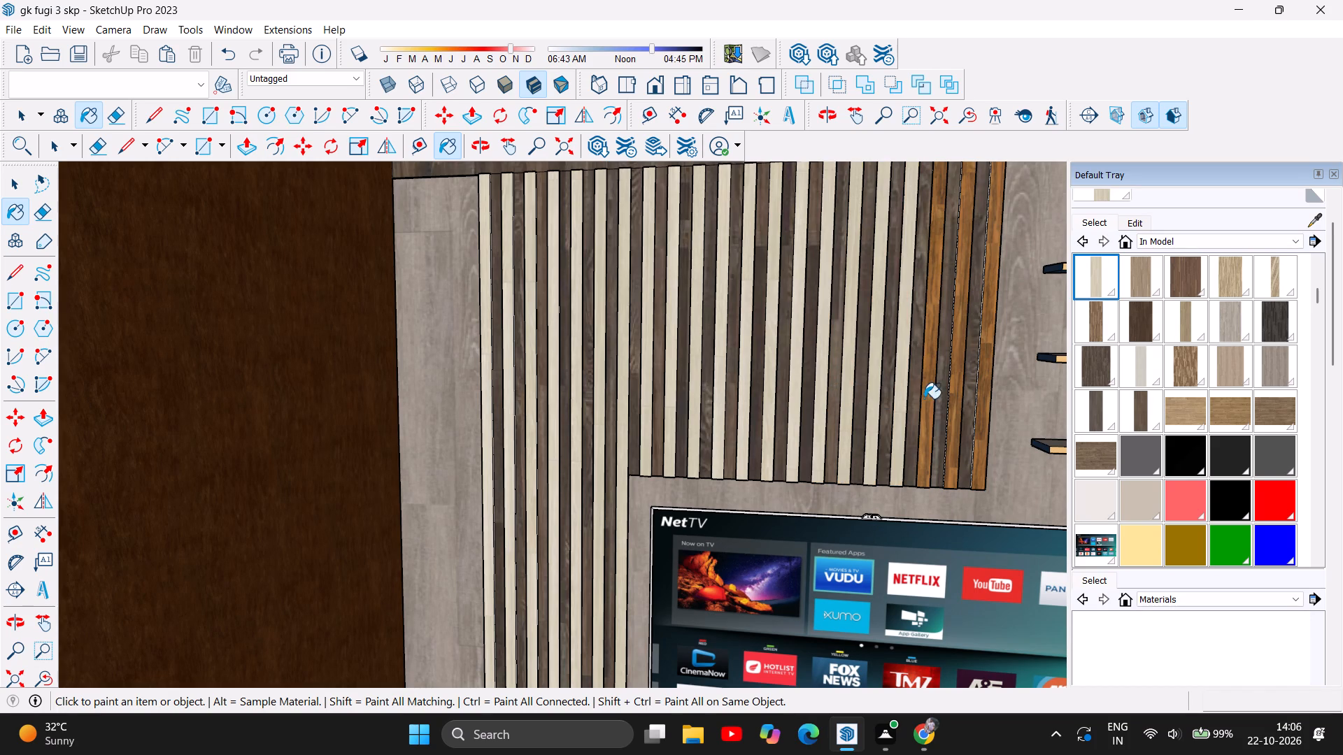
left_click(928, 403)
left_click(955, 402)
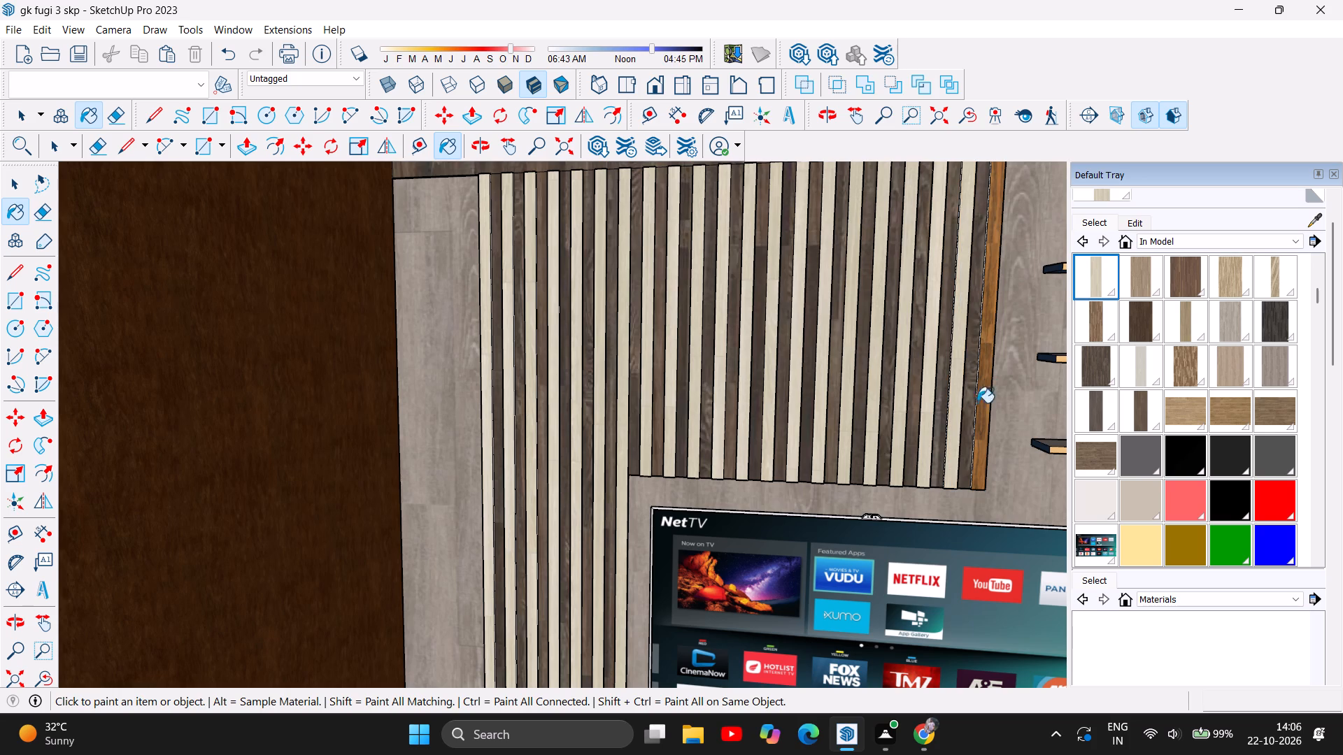
left_click(986, 405)
Examine the TV wall with its cream slats, shelves and cabinets, both up close and from across the room.
scroll(892, 411, "down", 11)
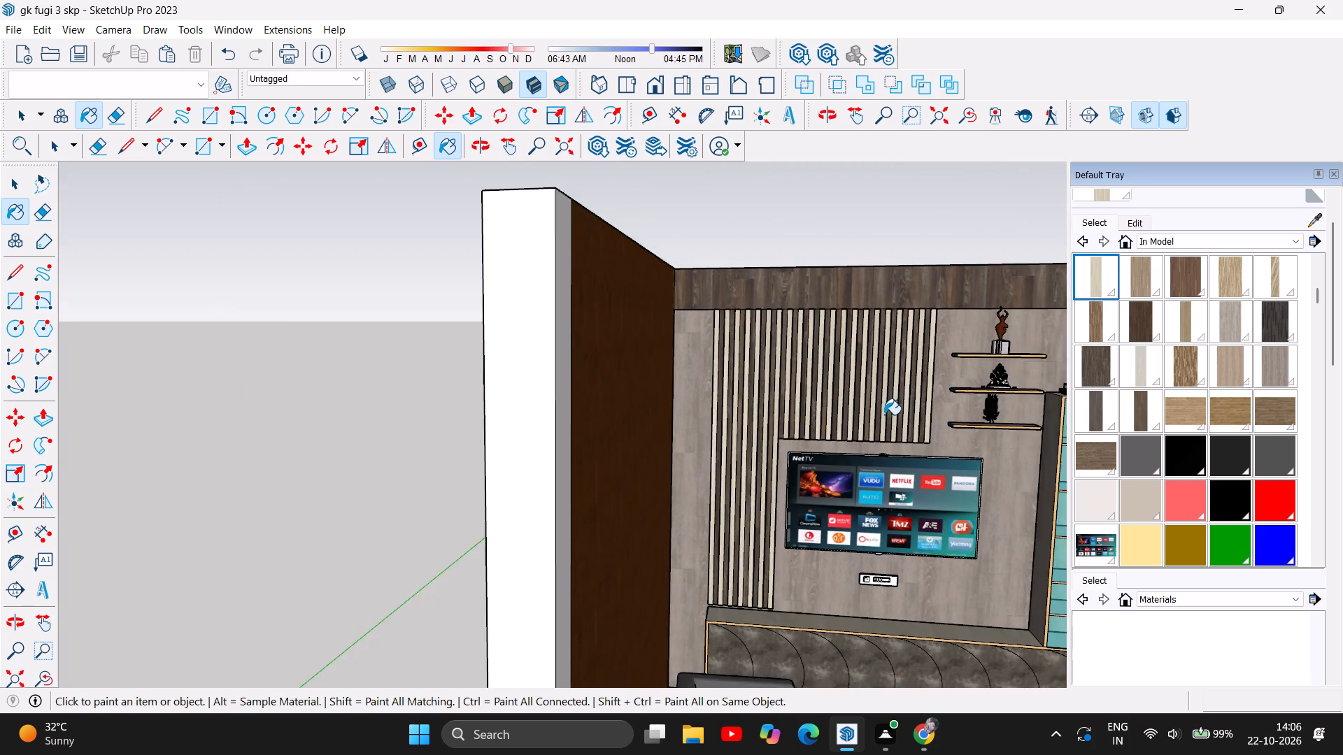
scroll(882, 413, "down", 5)
scroll(967, 599, "up", 5)
scroll(676, 376, "down", 5)
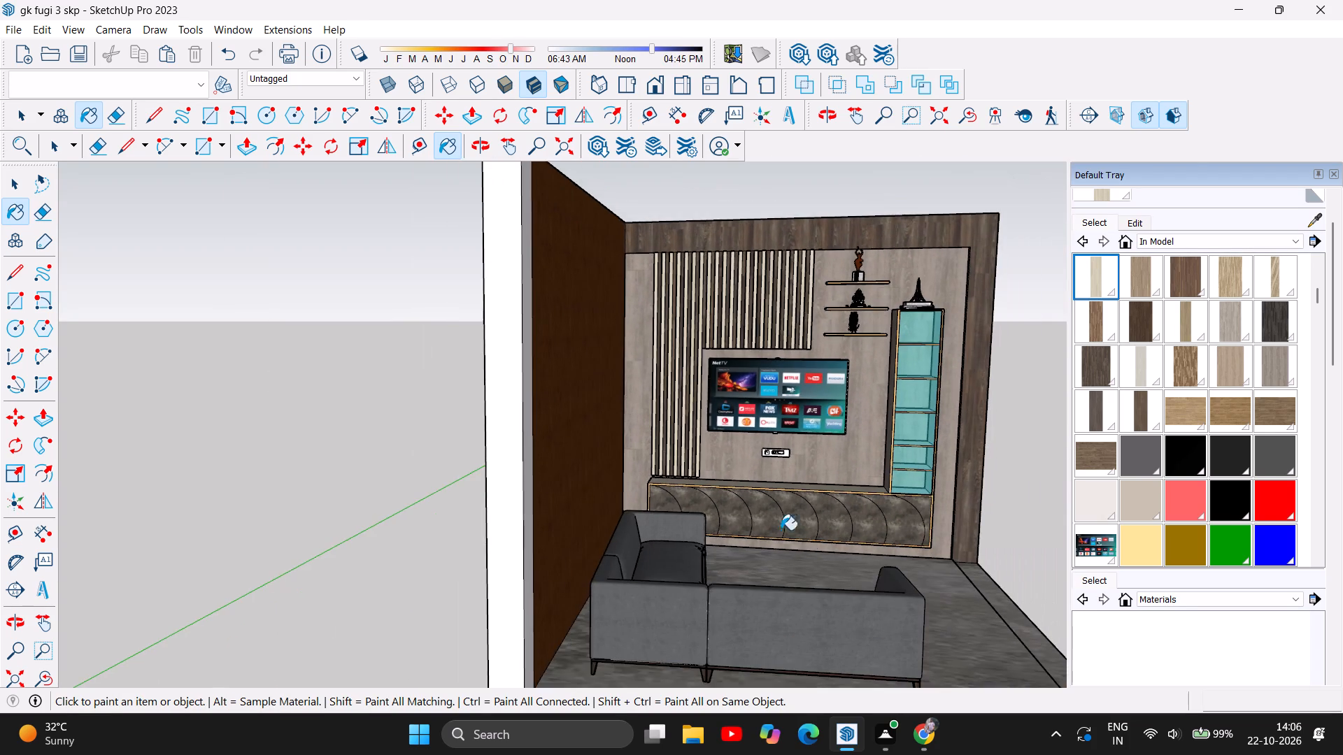
scroll(860, 582, "up", 2)
scroll(855, 268, "up", 4)
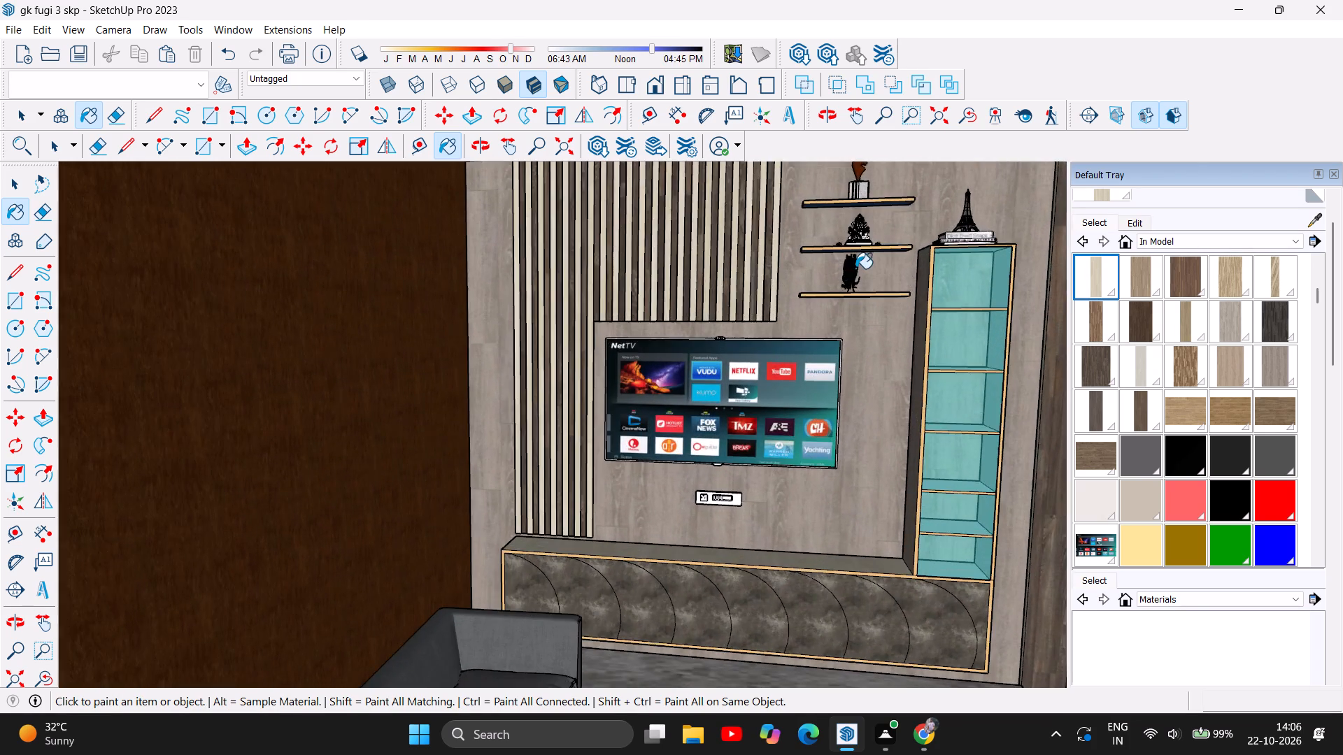
scroll(571, 286, "up", 4)
scroll(669, 256, "up", 6)
scroll(733, 384, "up", 4)
scroll(732, 389, "down", 17)
scroll(725, 398, "down", 6)
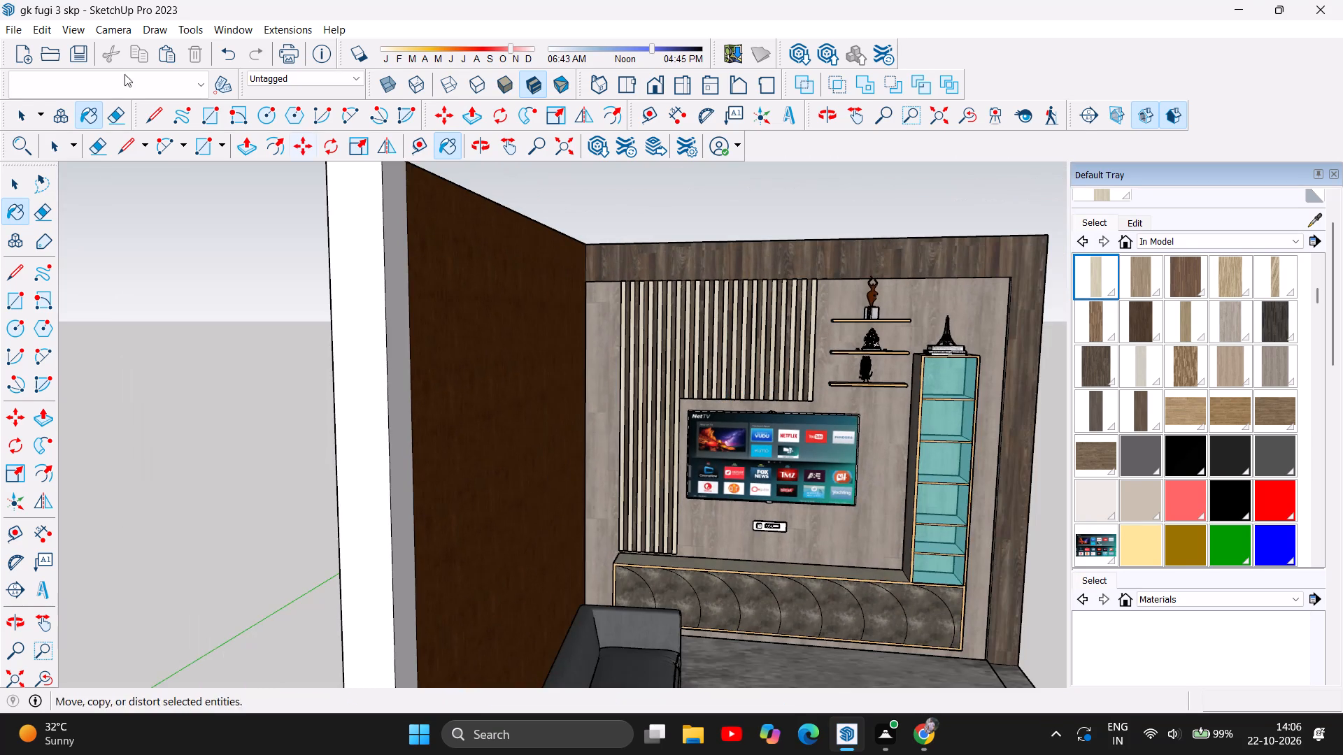
left_click(14, 186)
left_click(183, 348)
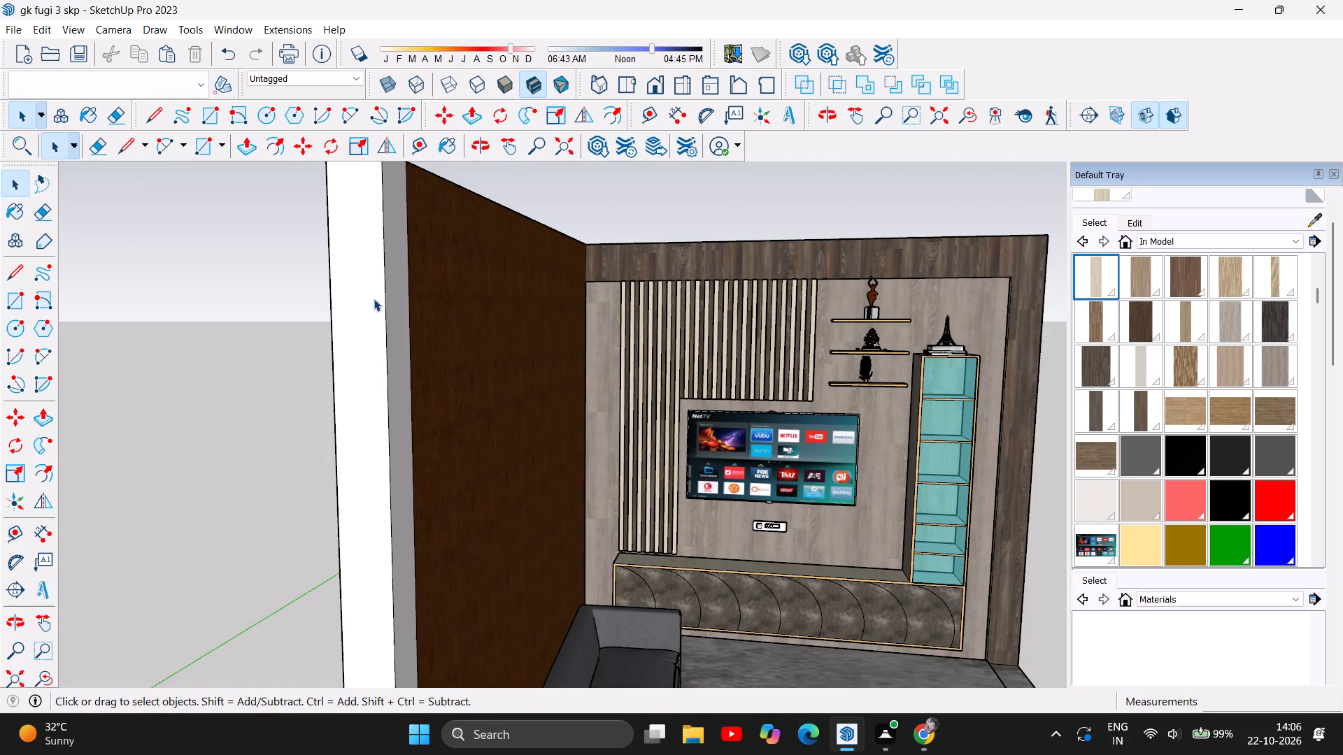
scroll(587, 208, "down", 4)
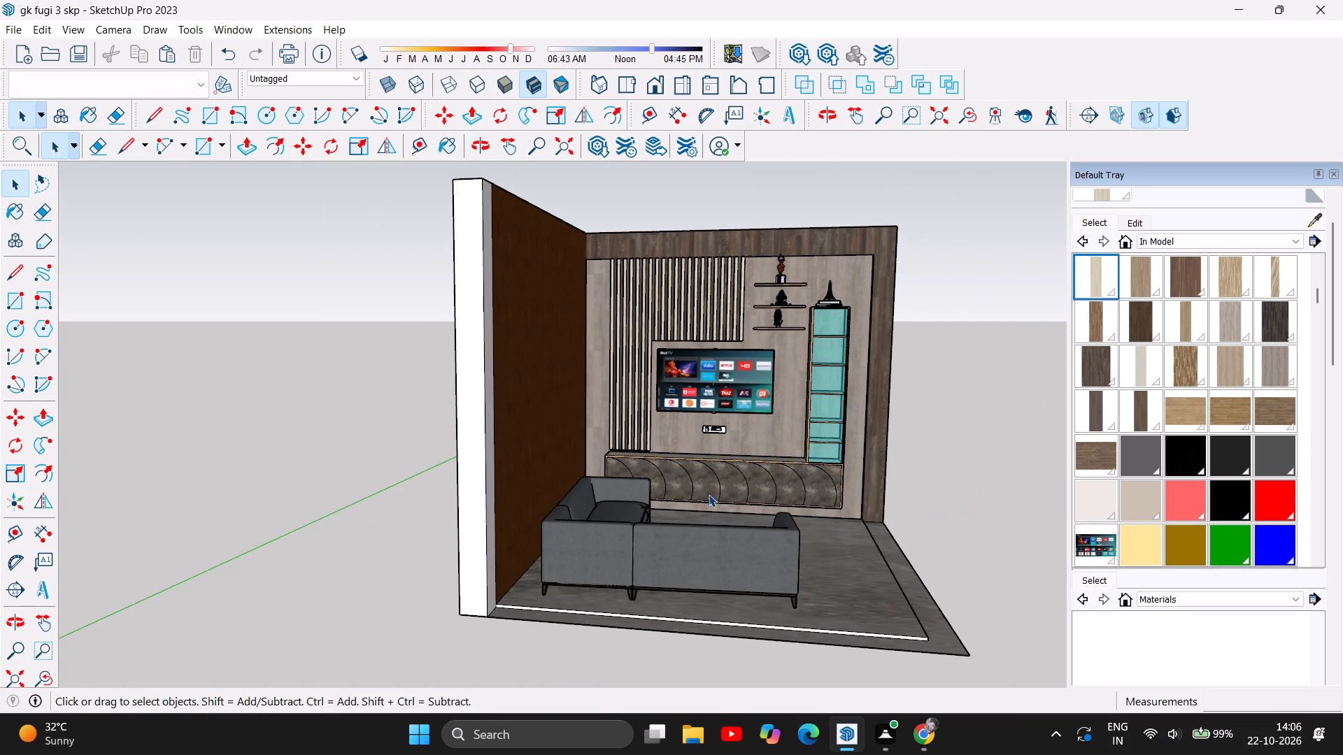
scroll(732, 449, "up", 1)
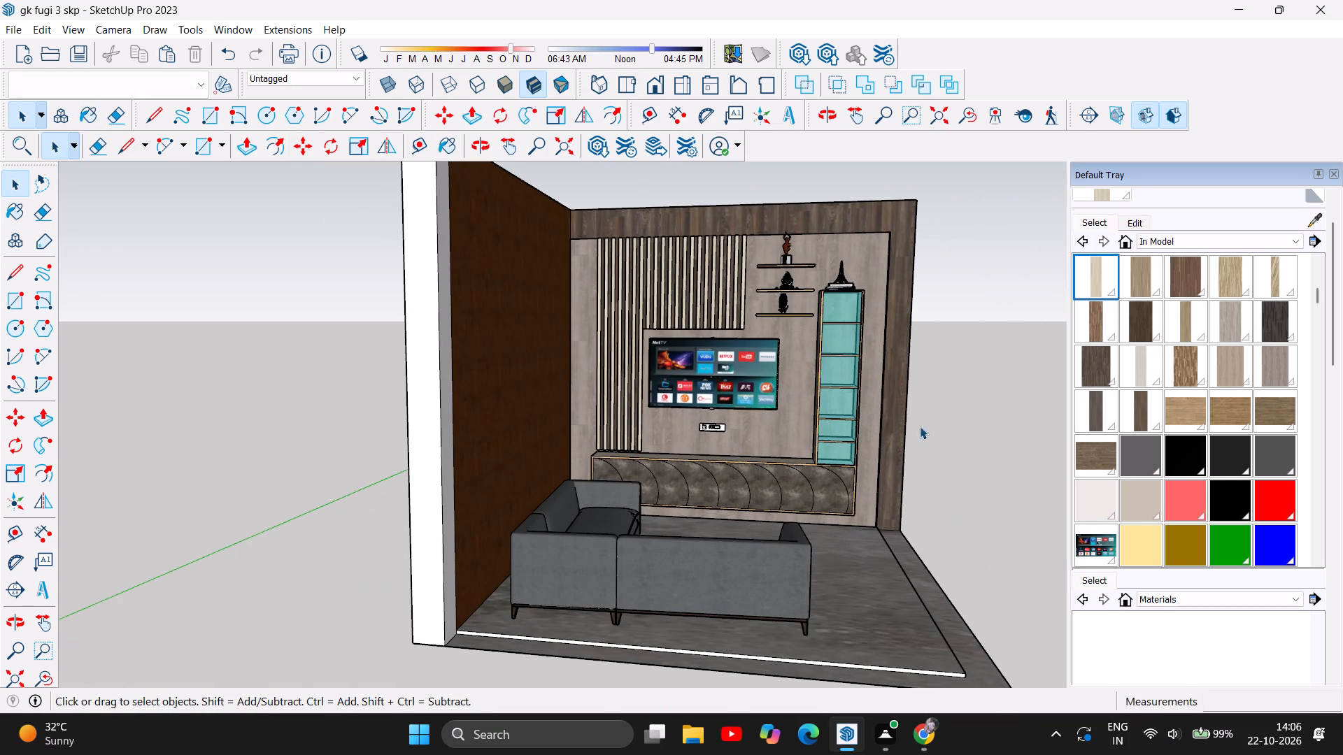
scroll(804, 477, "up", 2)
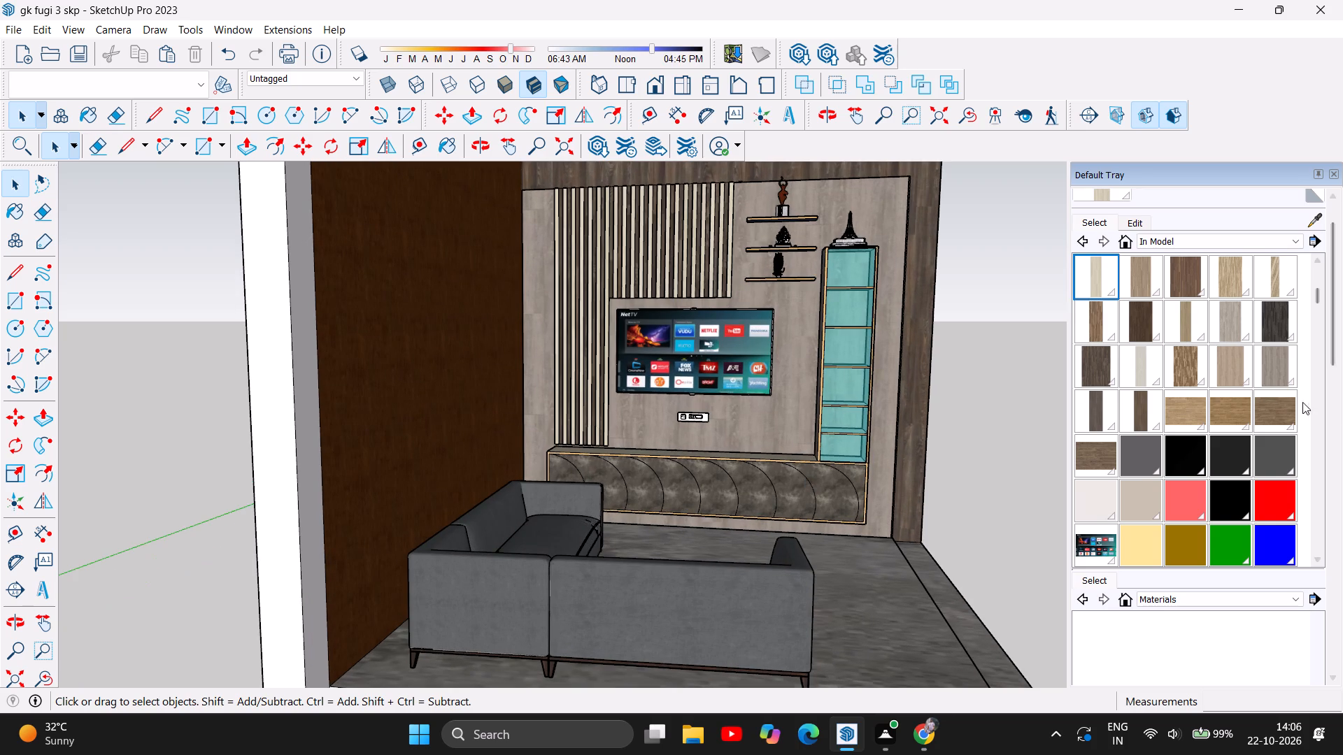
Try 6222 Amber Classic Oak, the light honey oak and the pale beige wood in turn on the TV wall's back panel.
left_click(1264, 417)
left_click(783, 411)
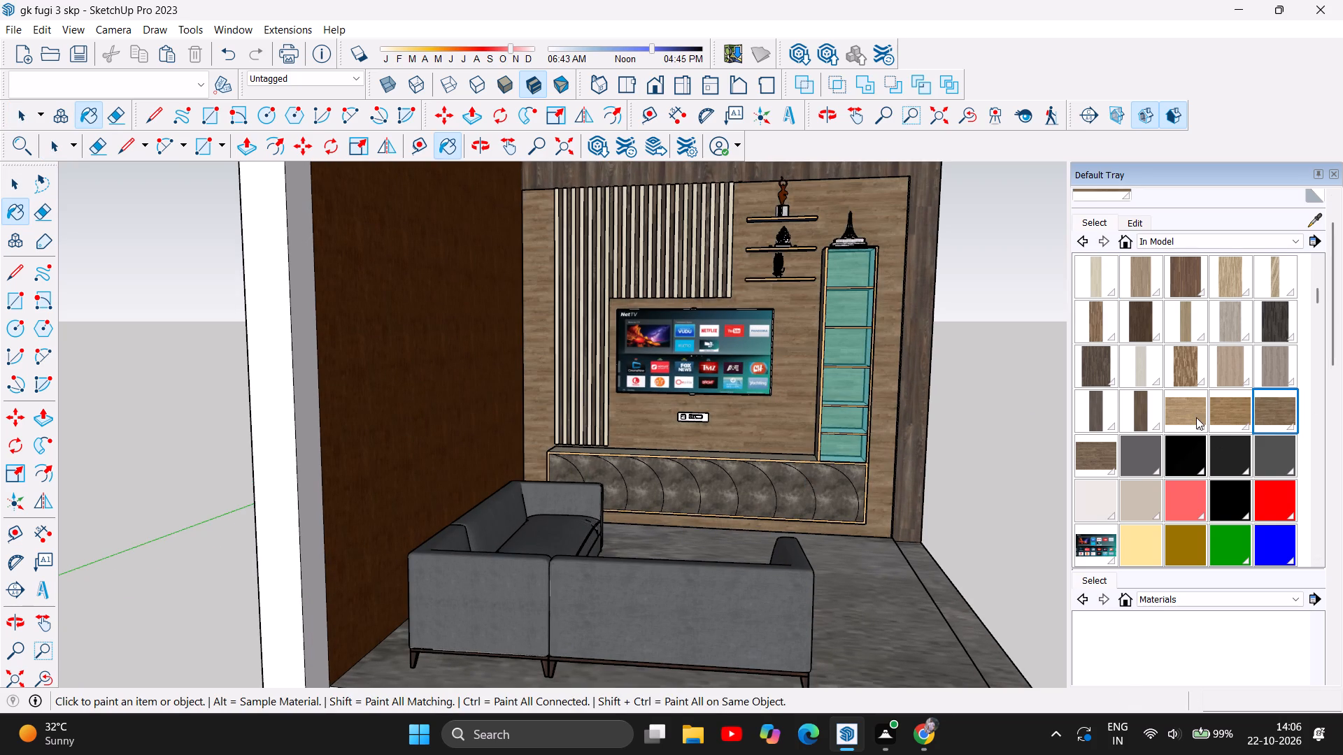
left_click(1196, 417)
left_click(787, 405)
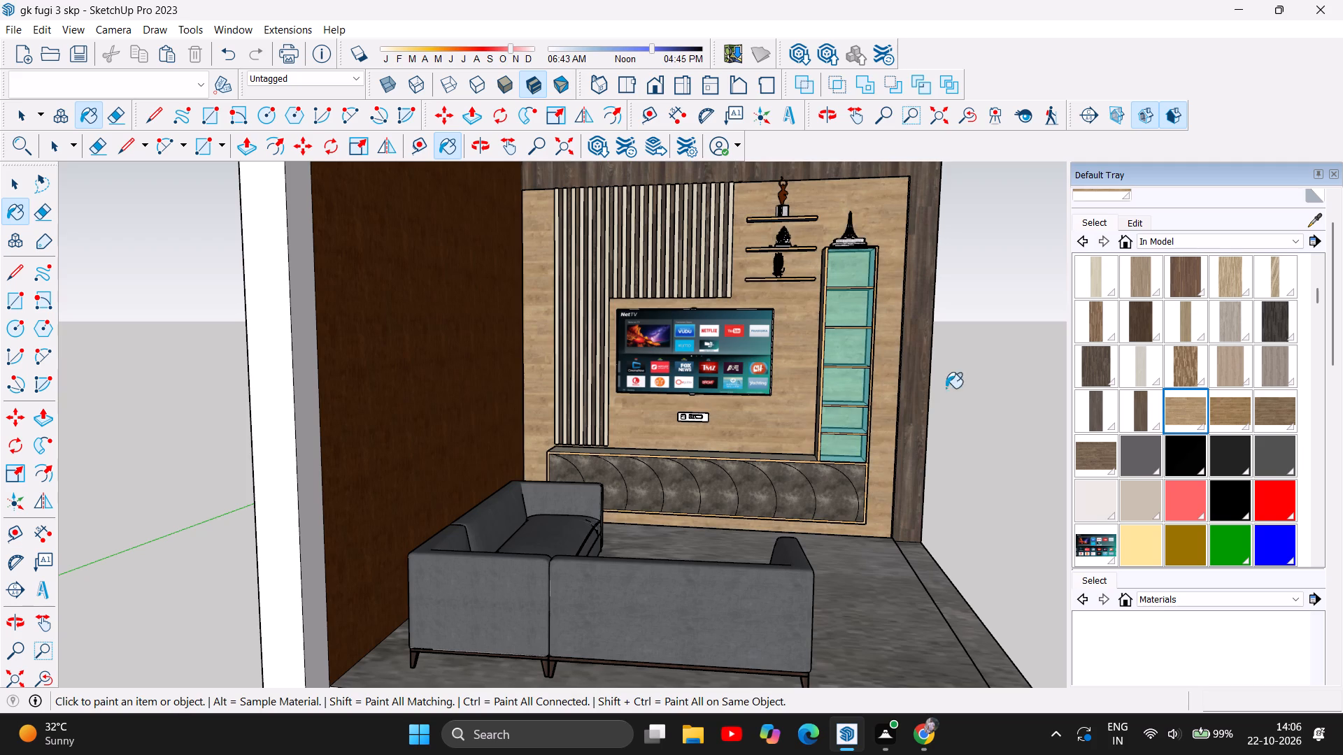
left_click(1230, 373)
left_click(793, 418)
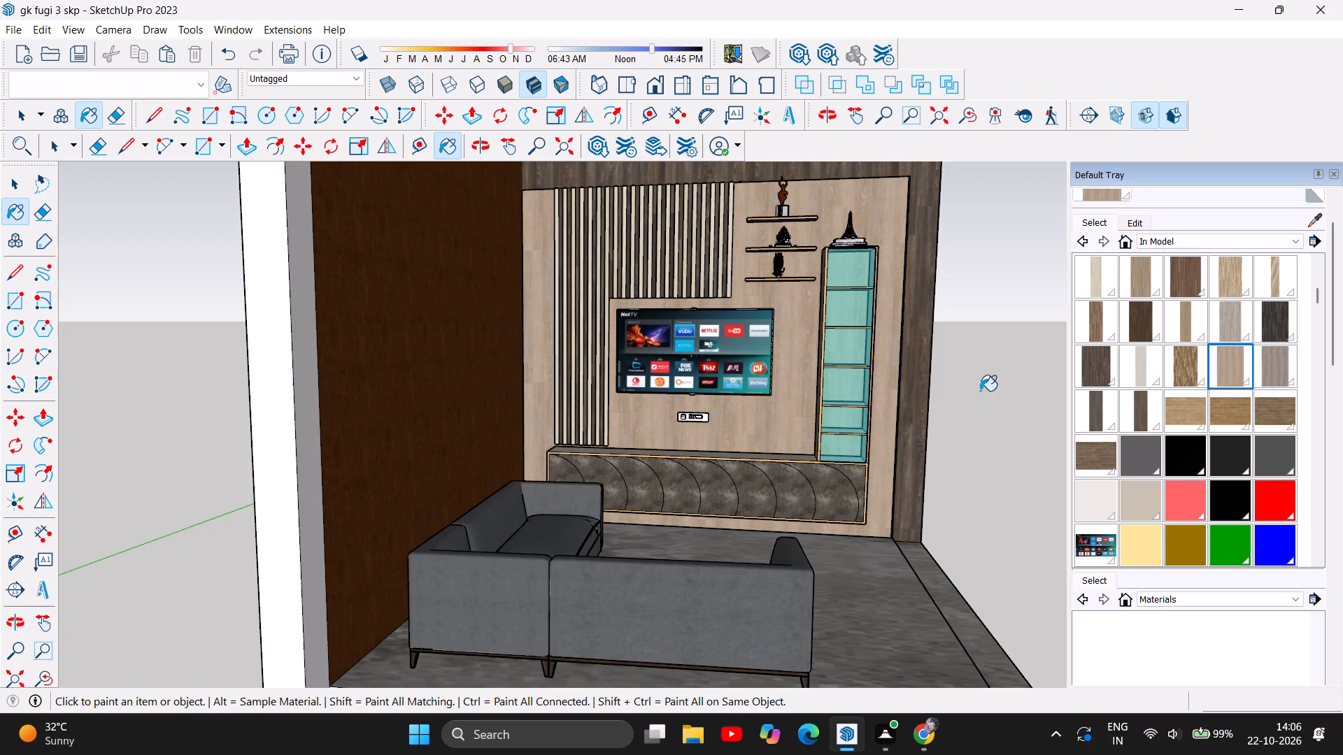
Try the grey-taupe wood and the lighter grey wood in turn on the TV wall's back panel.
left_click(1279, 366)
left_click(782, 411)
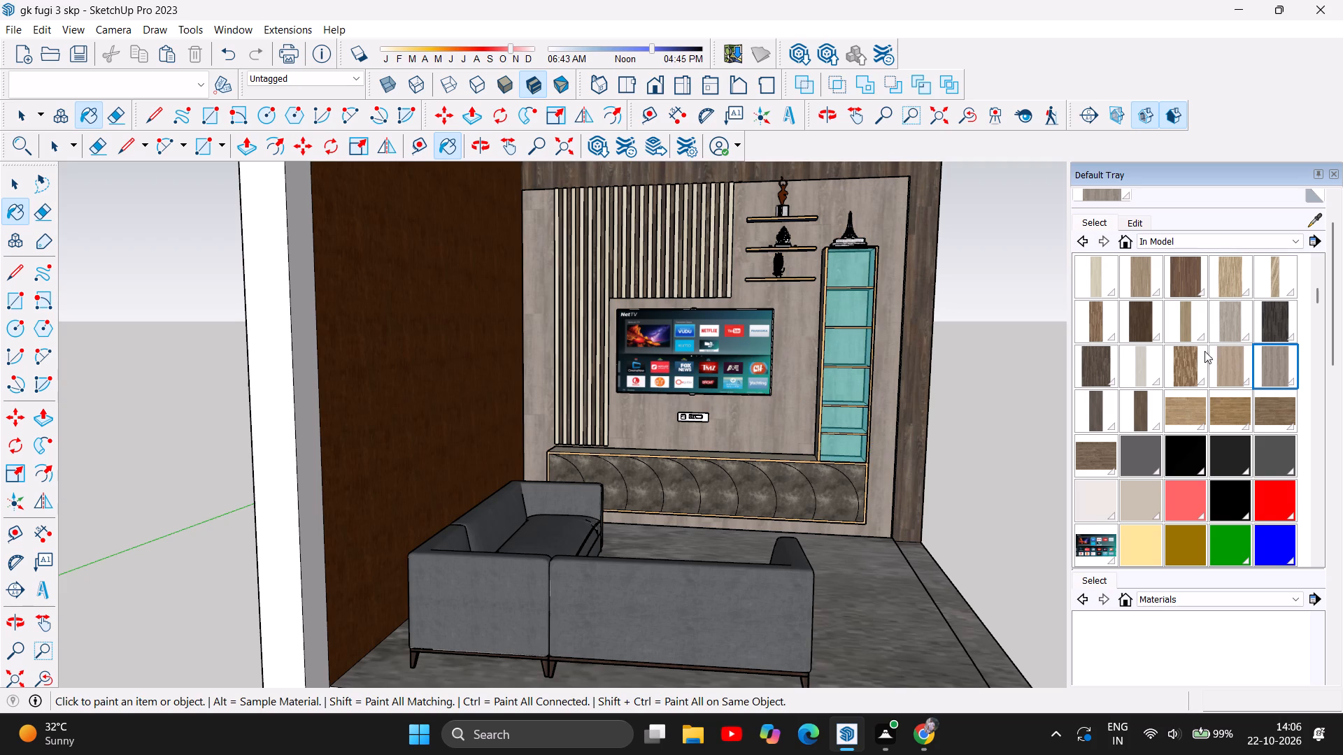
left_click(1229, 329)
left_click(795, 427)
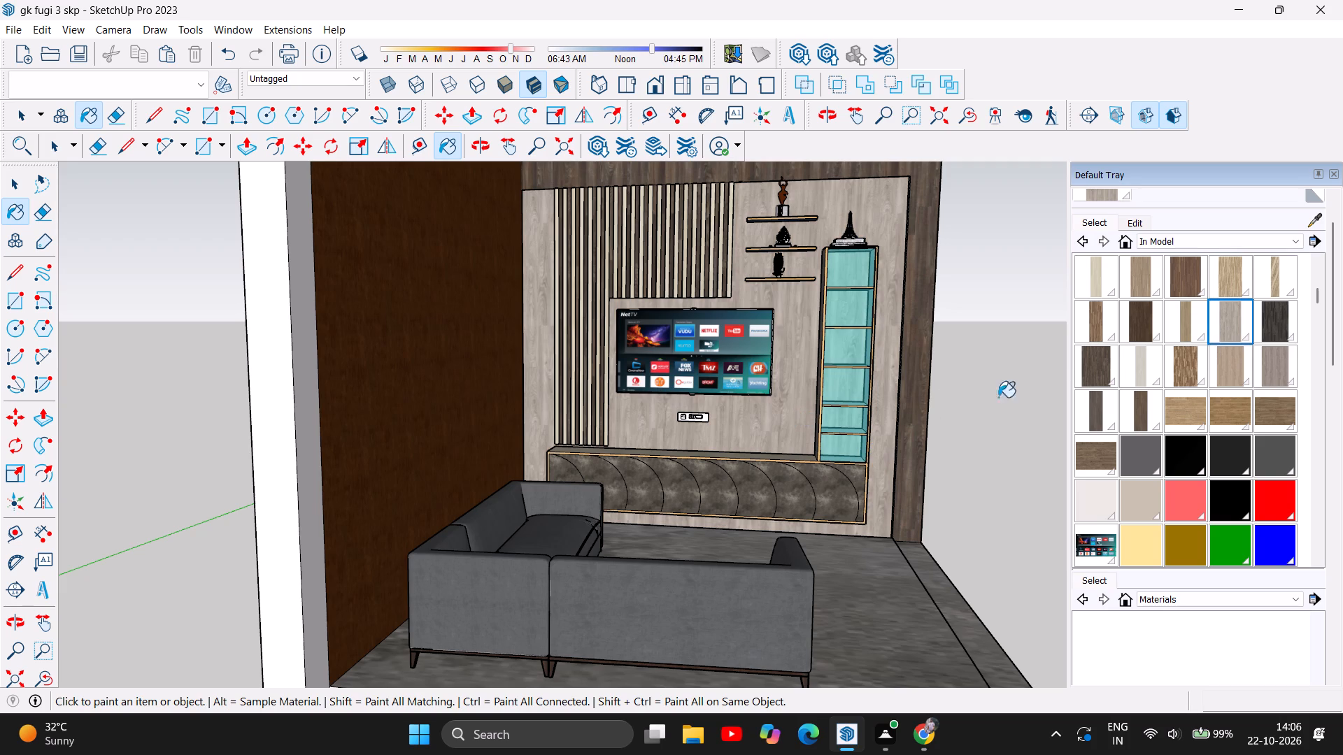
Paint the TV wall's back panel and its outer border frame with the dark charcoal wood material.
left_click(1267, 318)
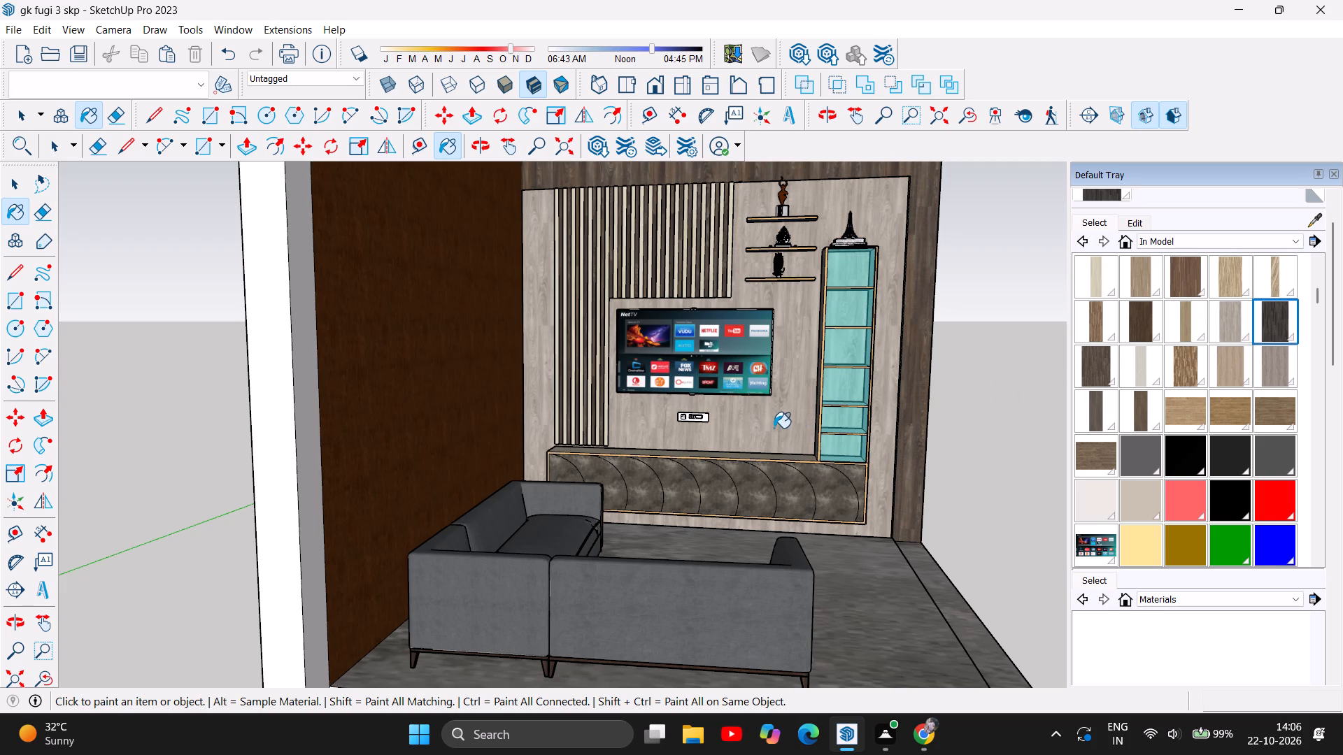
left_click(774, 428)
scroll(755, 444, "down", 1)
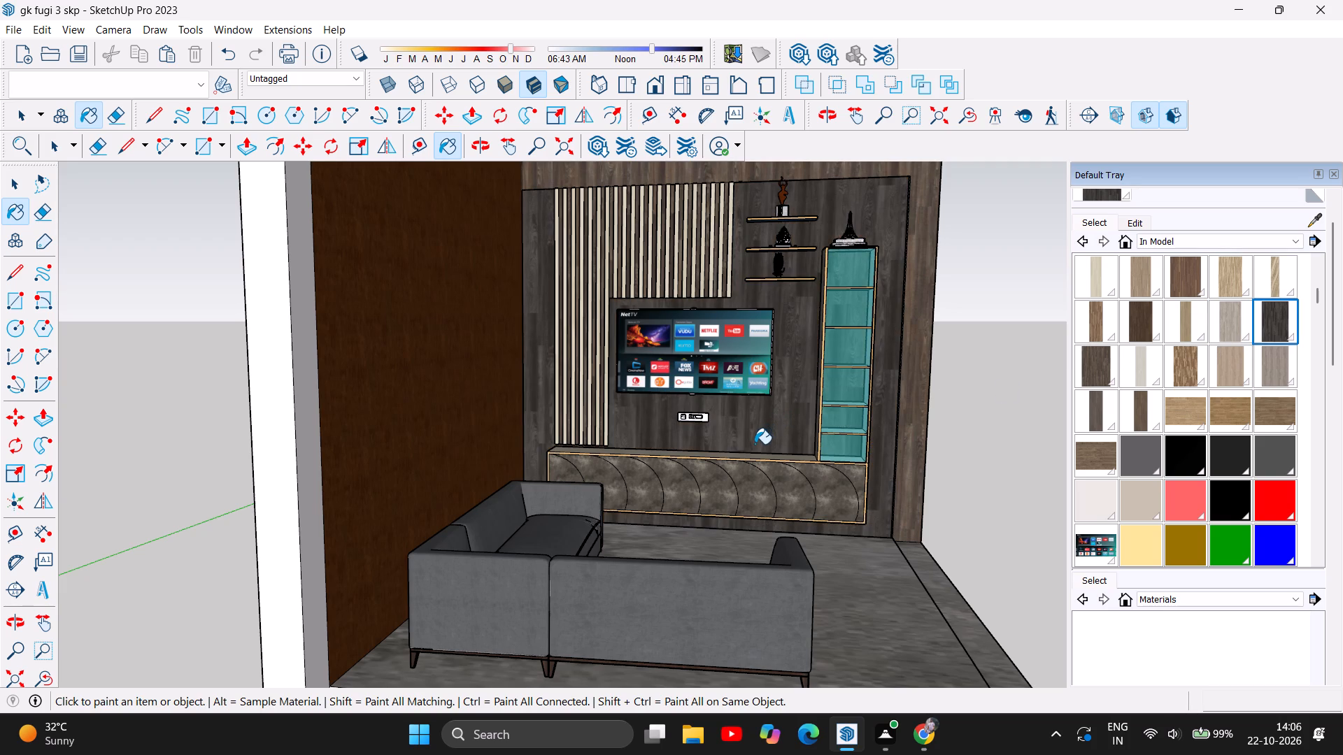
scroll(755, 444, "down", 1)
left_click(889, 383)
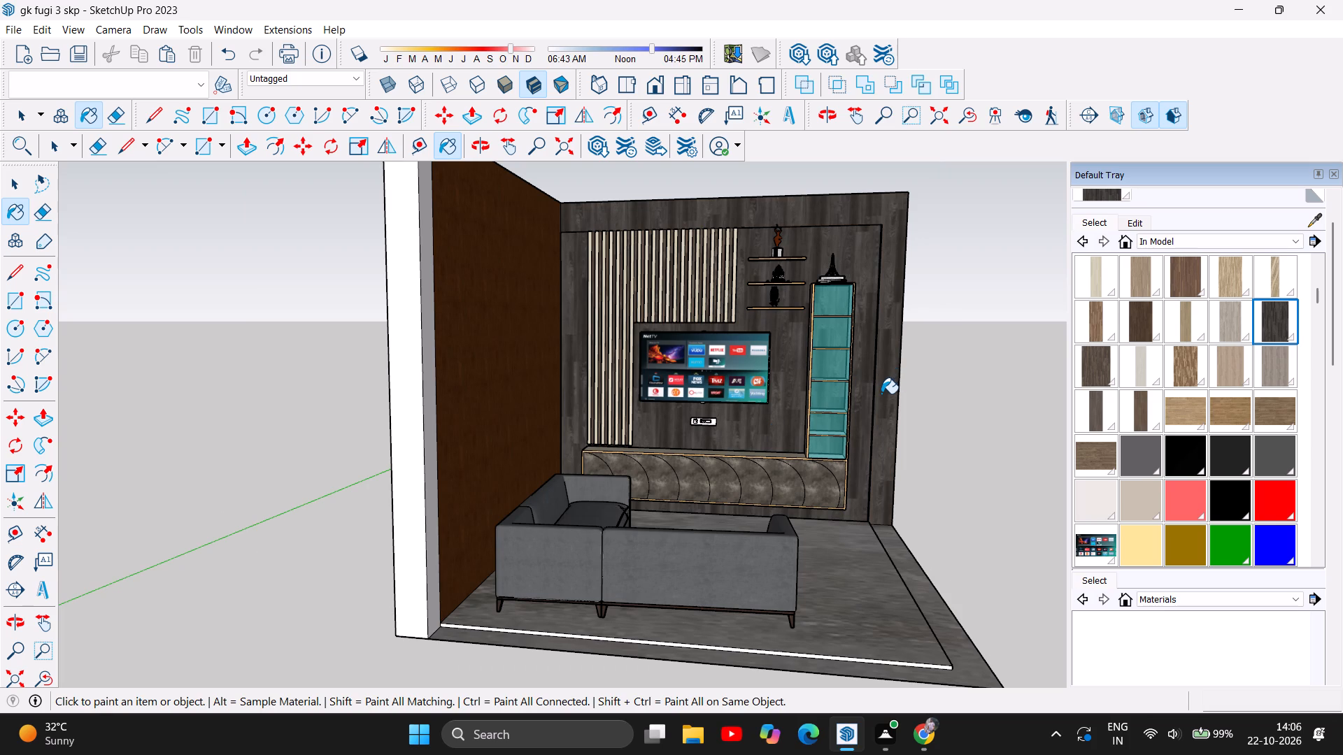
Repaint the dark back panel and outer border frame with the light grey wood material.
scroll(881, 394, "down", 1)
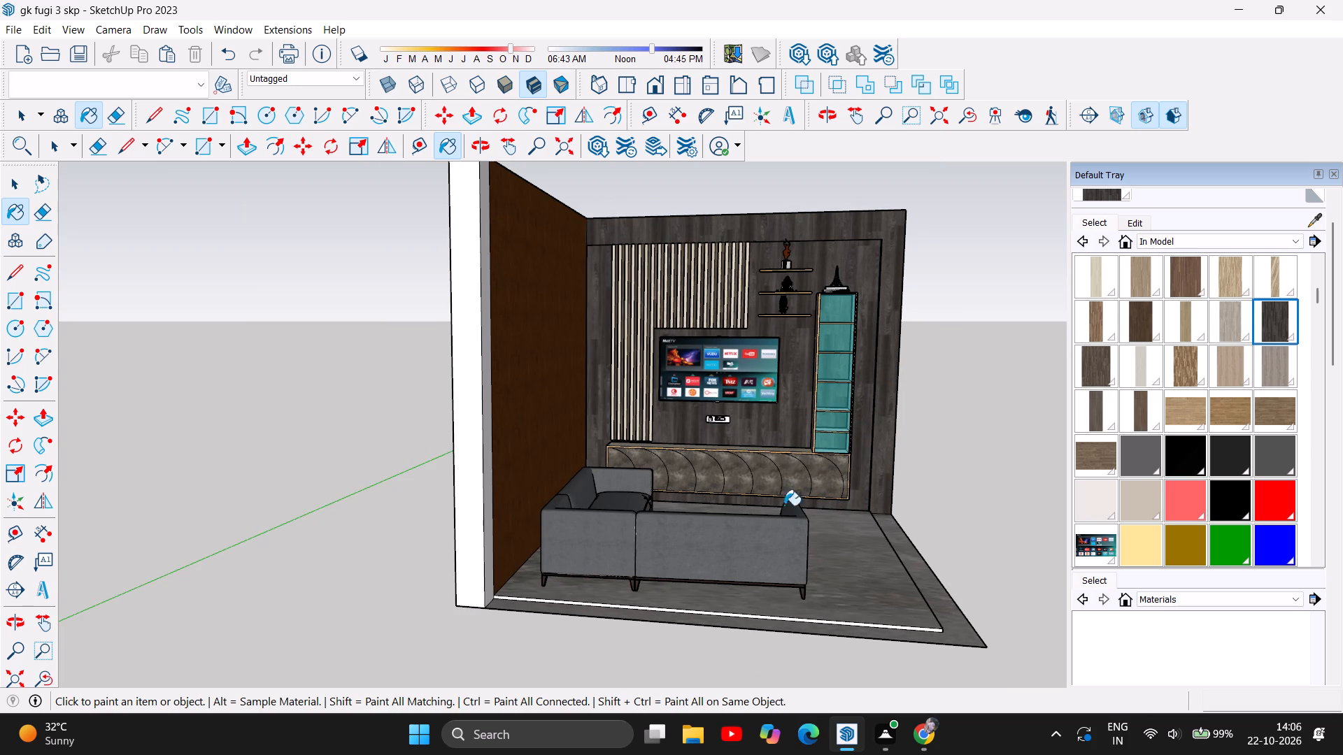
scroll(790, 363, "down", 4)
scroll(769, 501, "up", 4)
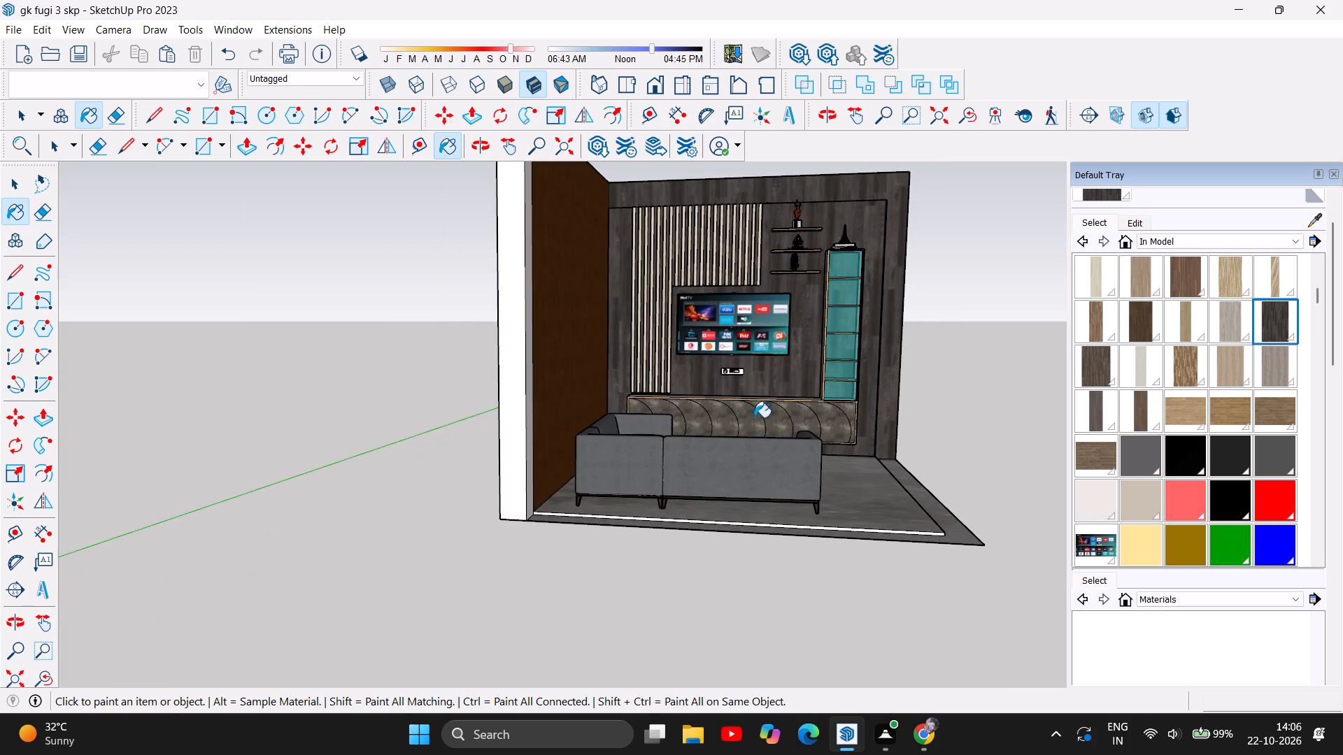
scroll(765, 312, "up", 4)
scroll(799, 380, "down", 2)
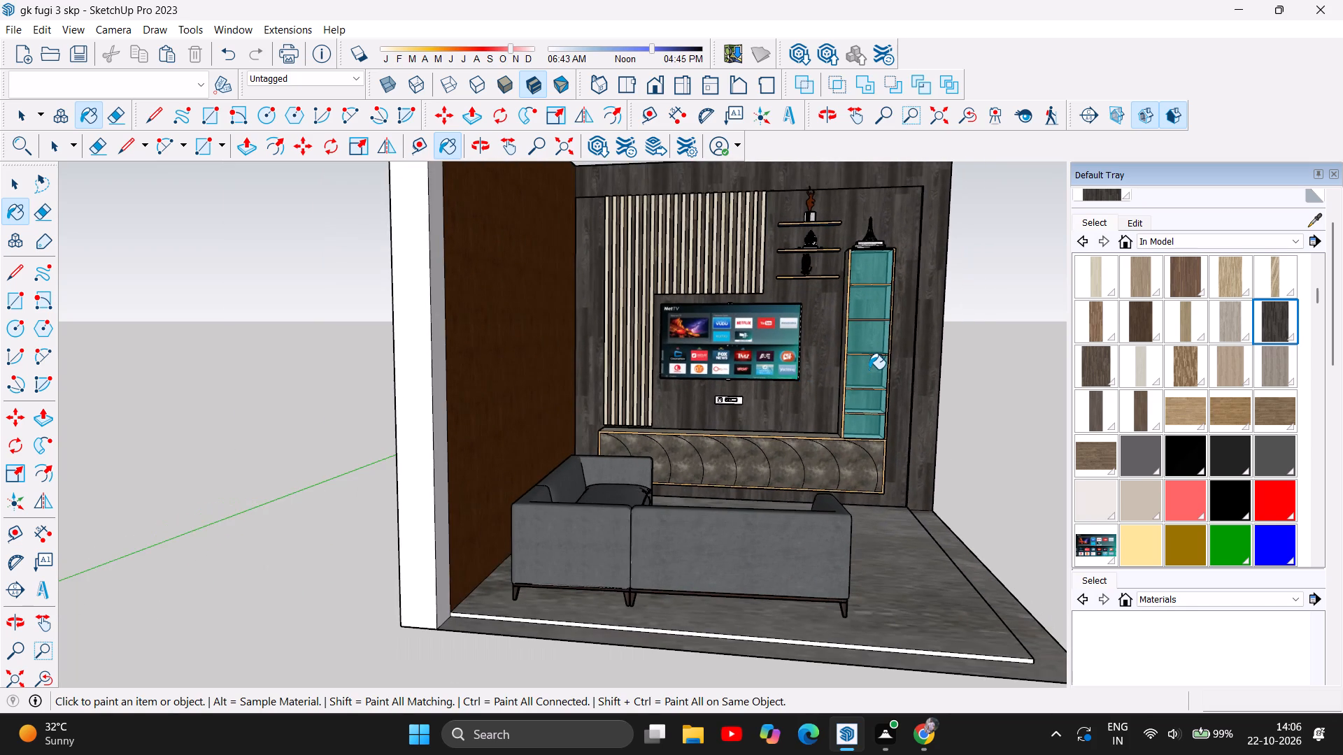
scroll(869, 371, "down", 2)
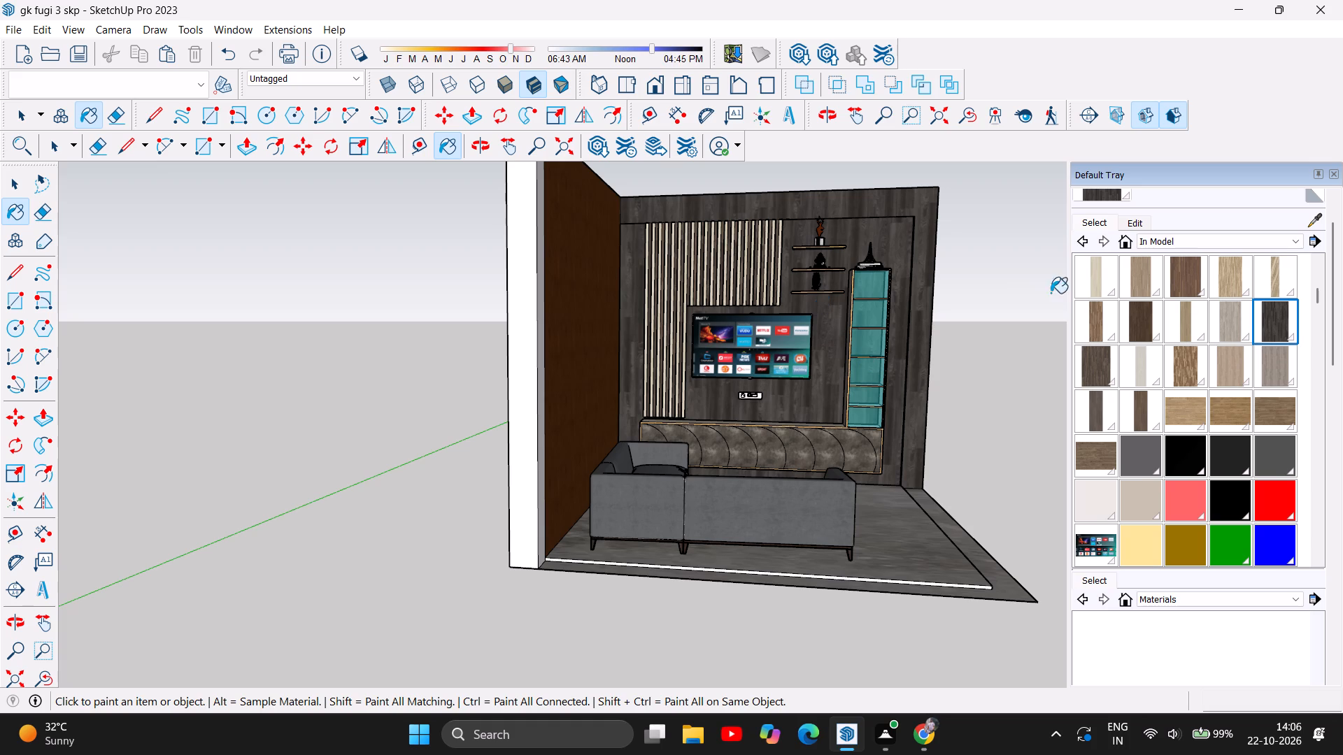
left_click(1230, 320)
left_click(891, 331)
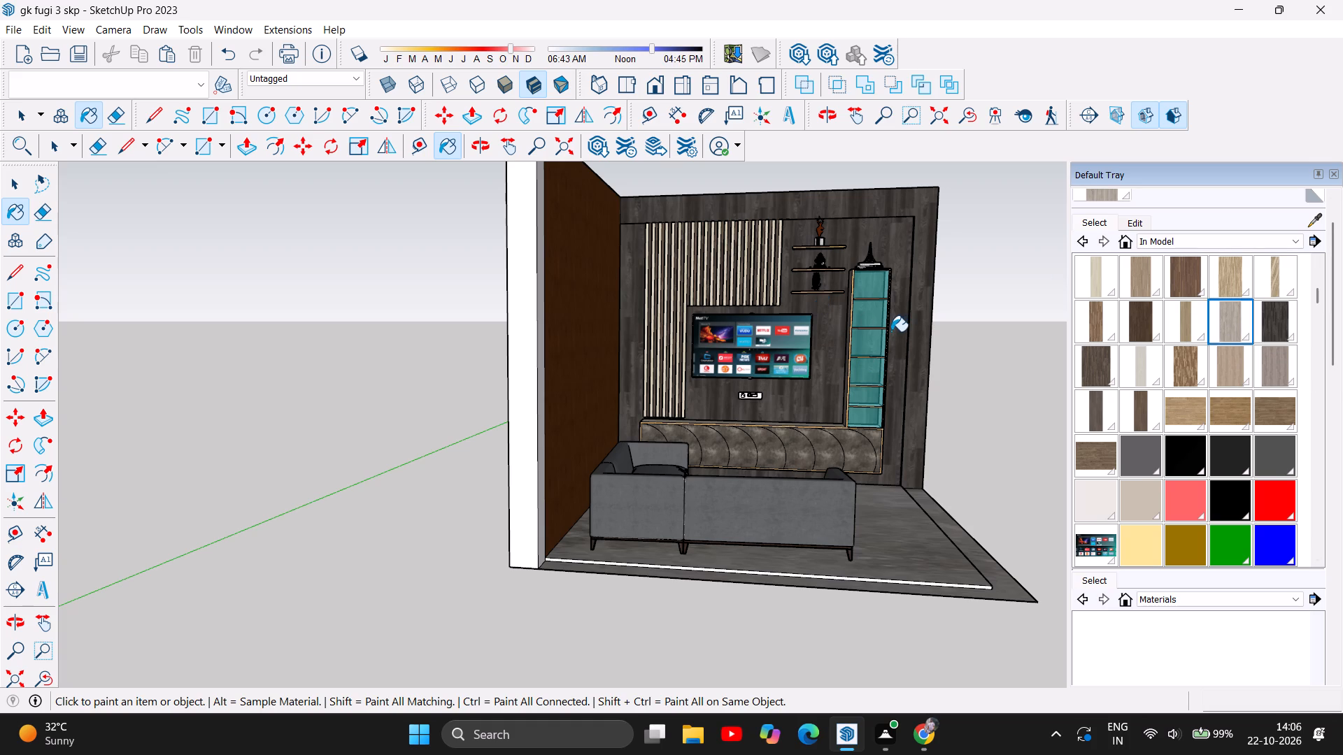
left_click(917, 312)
Repaint the TV wall's back panel and outer border frame with the medium brown wood material.
scroll(904, 392, "down", 2)
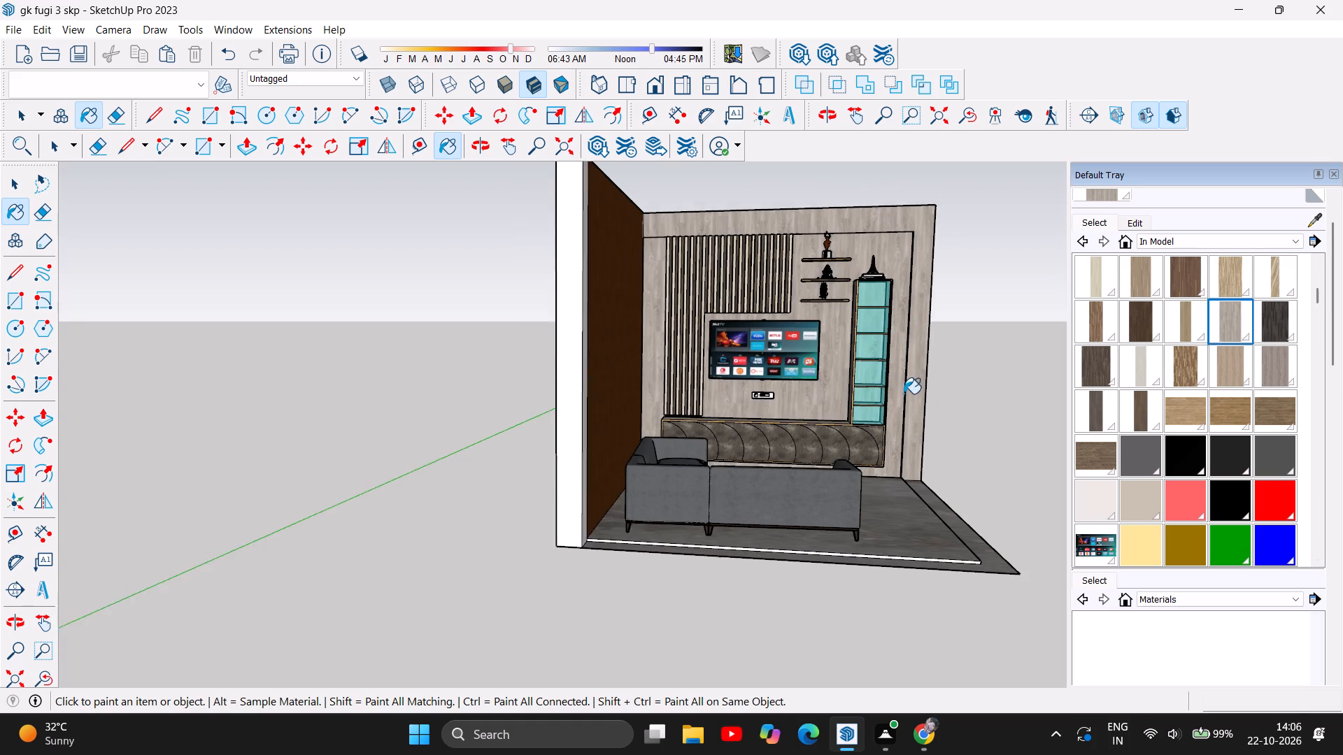
scroll(904, 394, "down", 1)
scroll(845, 292, "up", 5)
left_click(1217, 278)
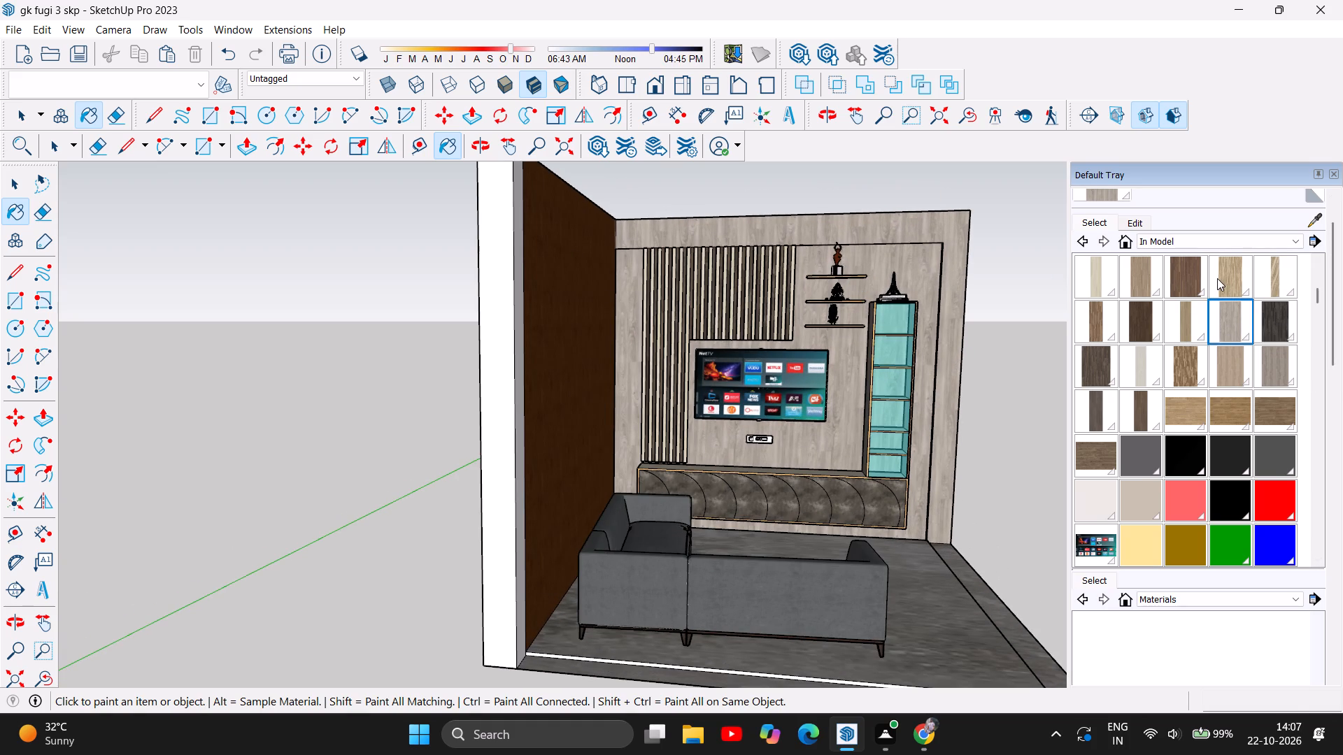
left_click(1182, 272)
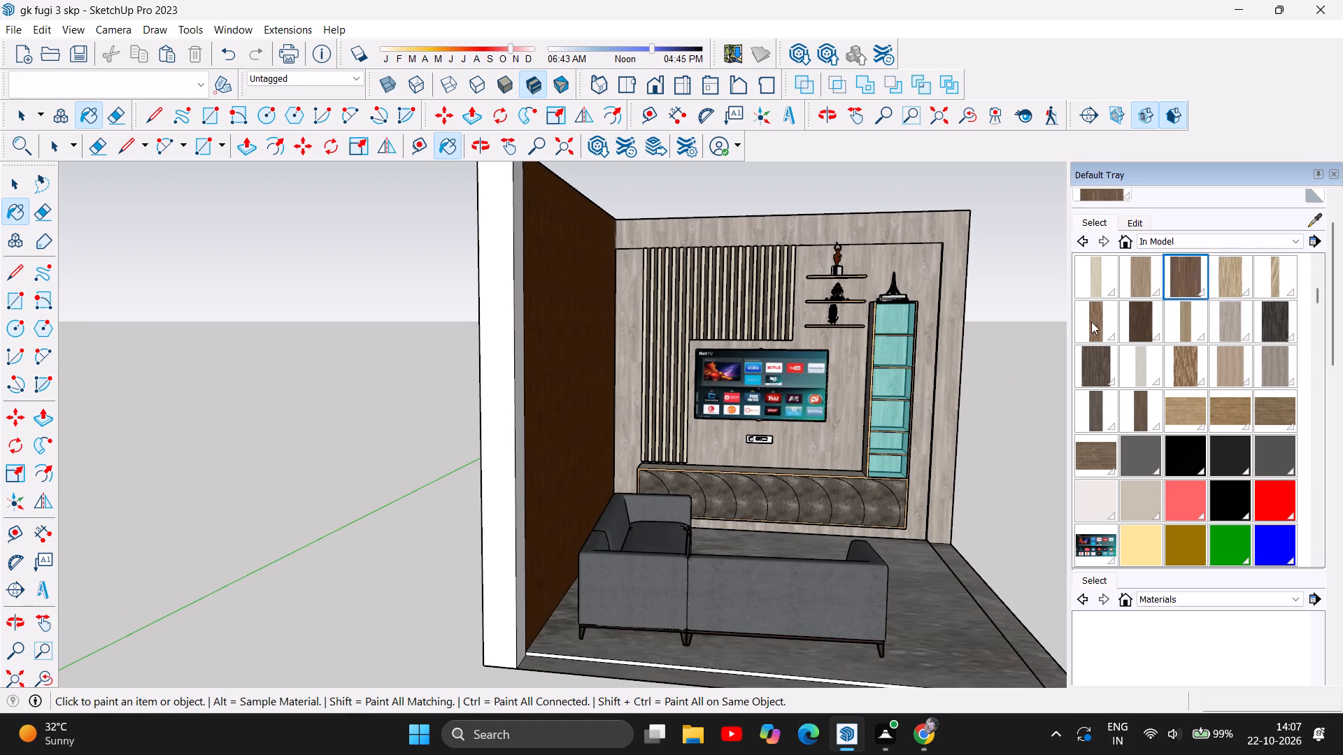
left_click(837, 441)
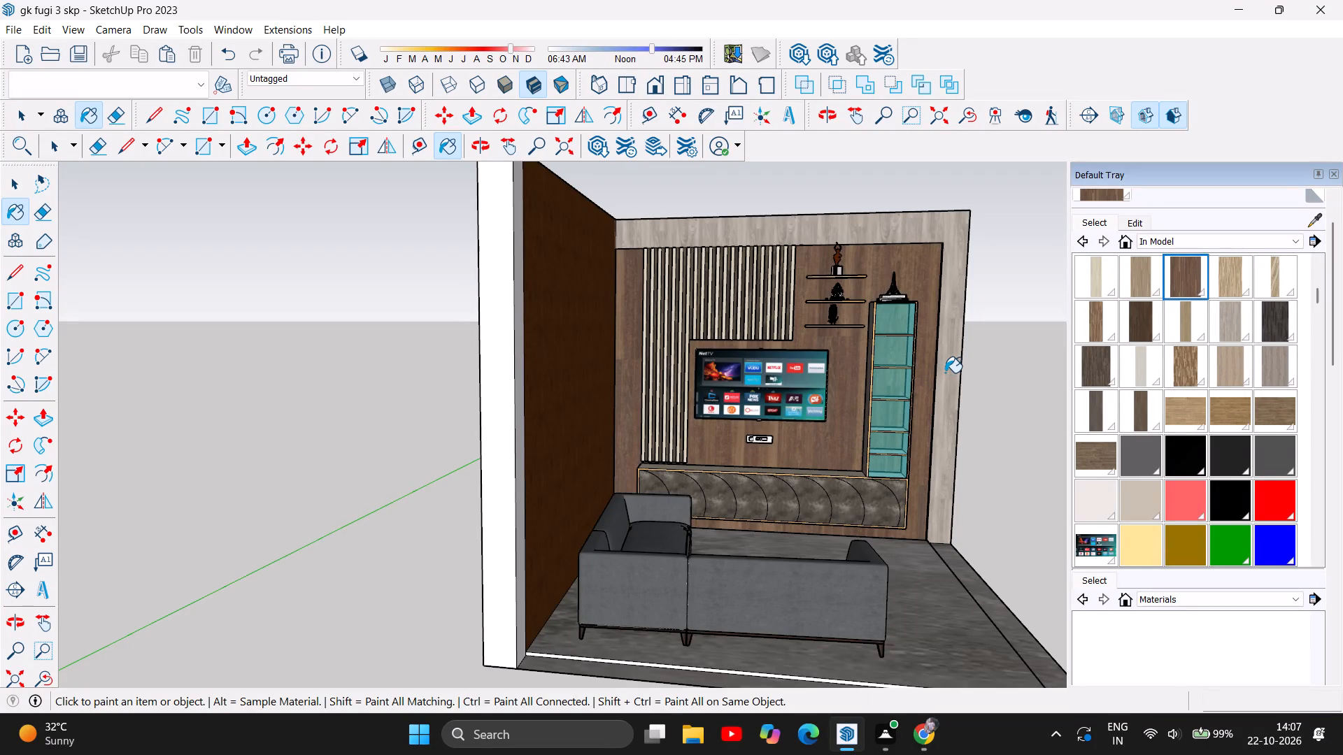
left_click(945, 373)
scroll(941, 461, "down", 1)
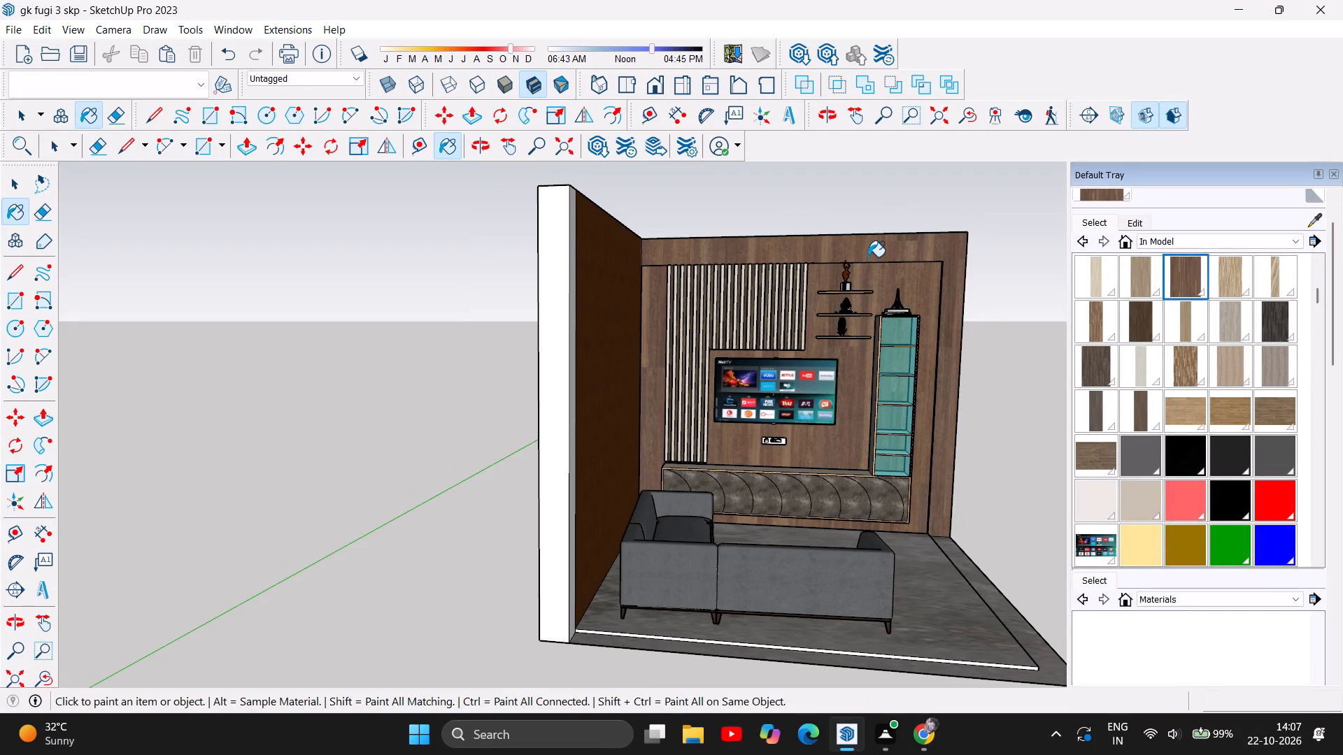
scroll(868, 257, "up", 3)
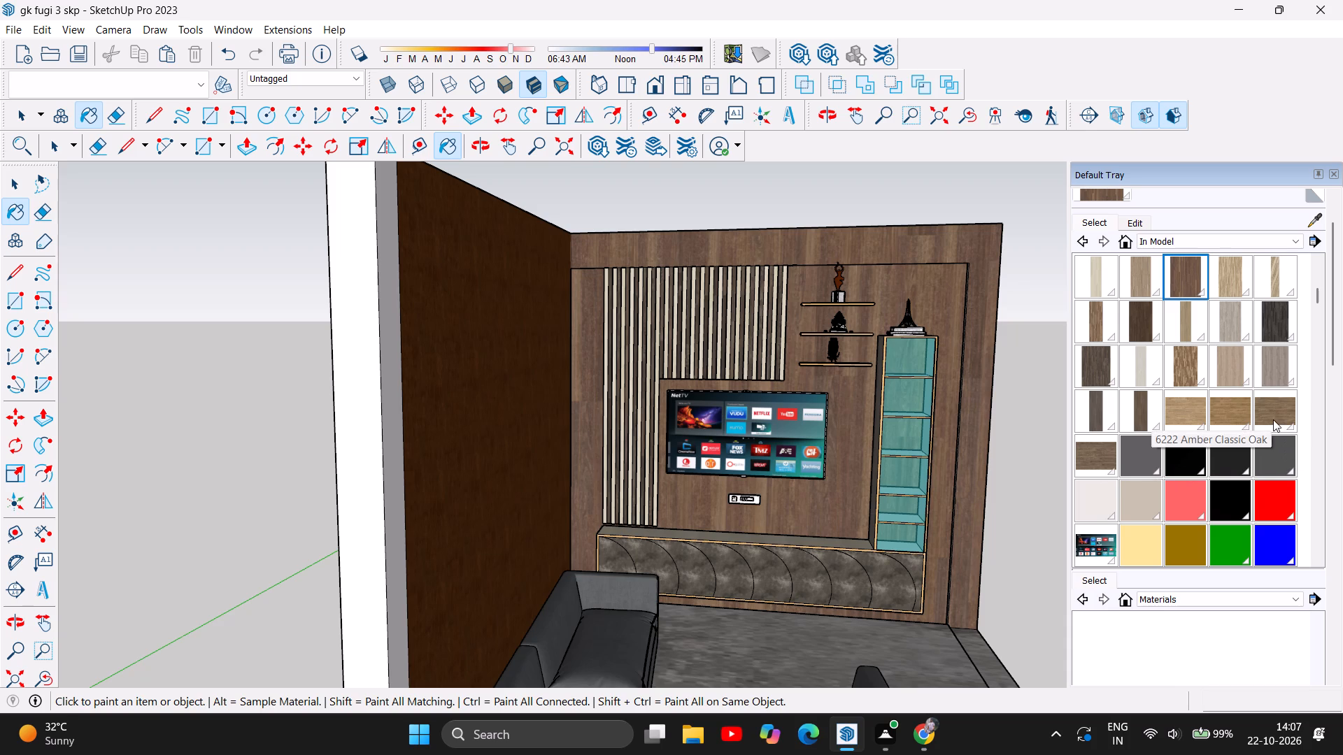
Paint the curved segments of the low TV cabinet's front with the light oak wood material.
left_click(1181, 406)
double_click(821, 583)
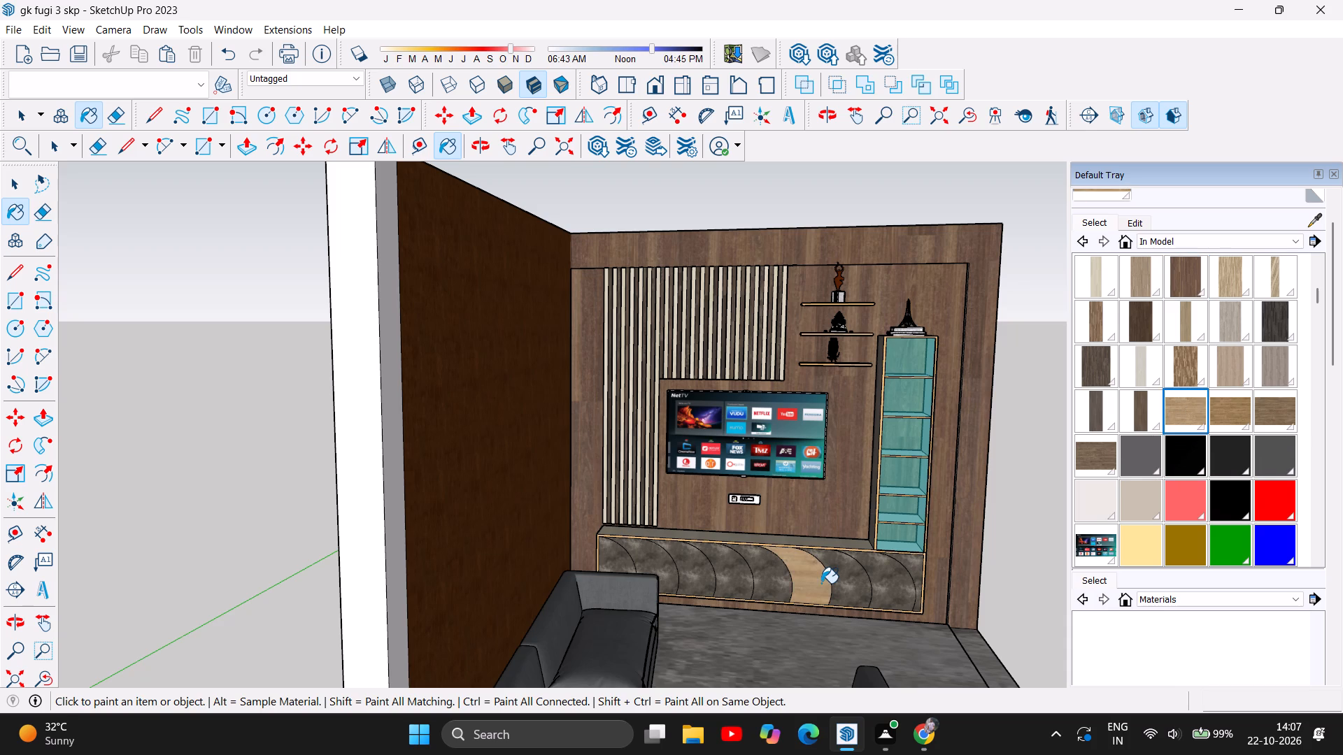
left_click(758, 587)
left_click(734, 584)
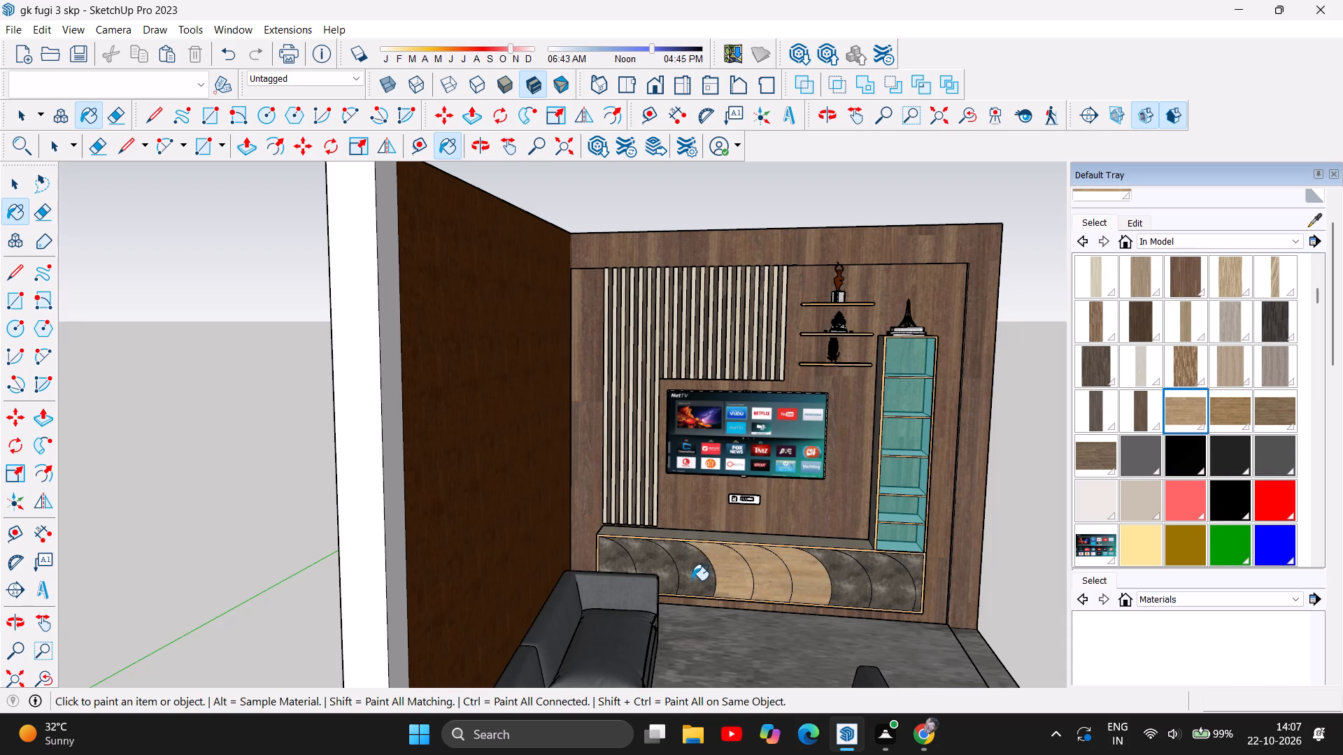
left_click(692, 580)
left_click(667, 575)
left_click(617, 568)
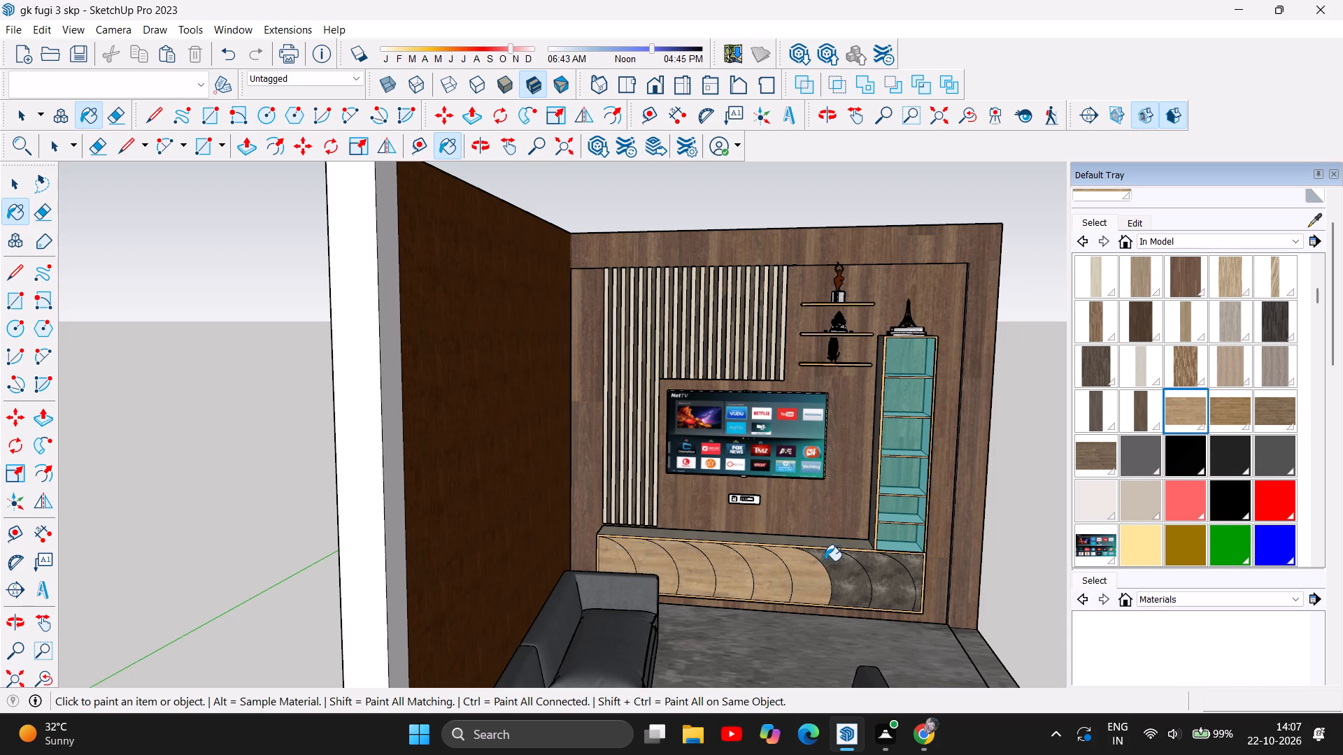
left_click(831, 573)
left_click(875, 575)
left_click(907, 570)
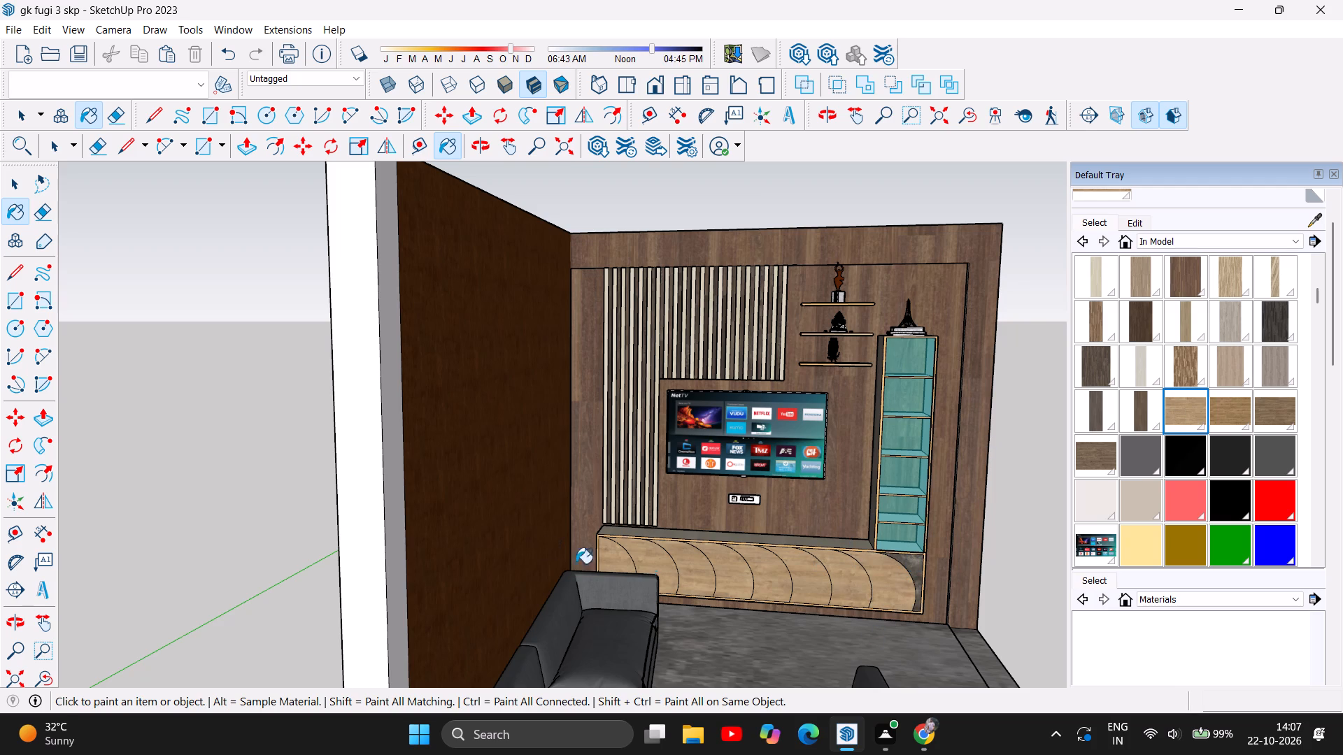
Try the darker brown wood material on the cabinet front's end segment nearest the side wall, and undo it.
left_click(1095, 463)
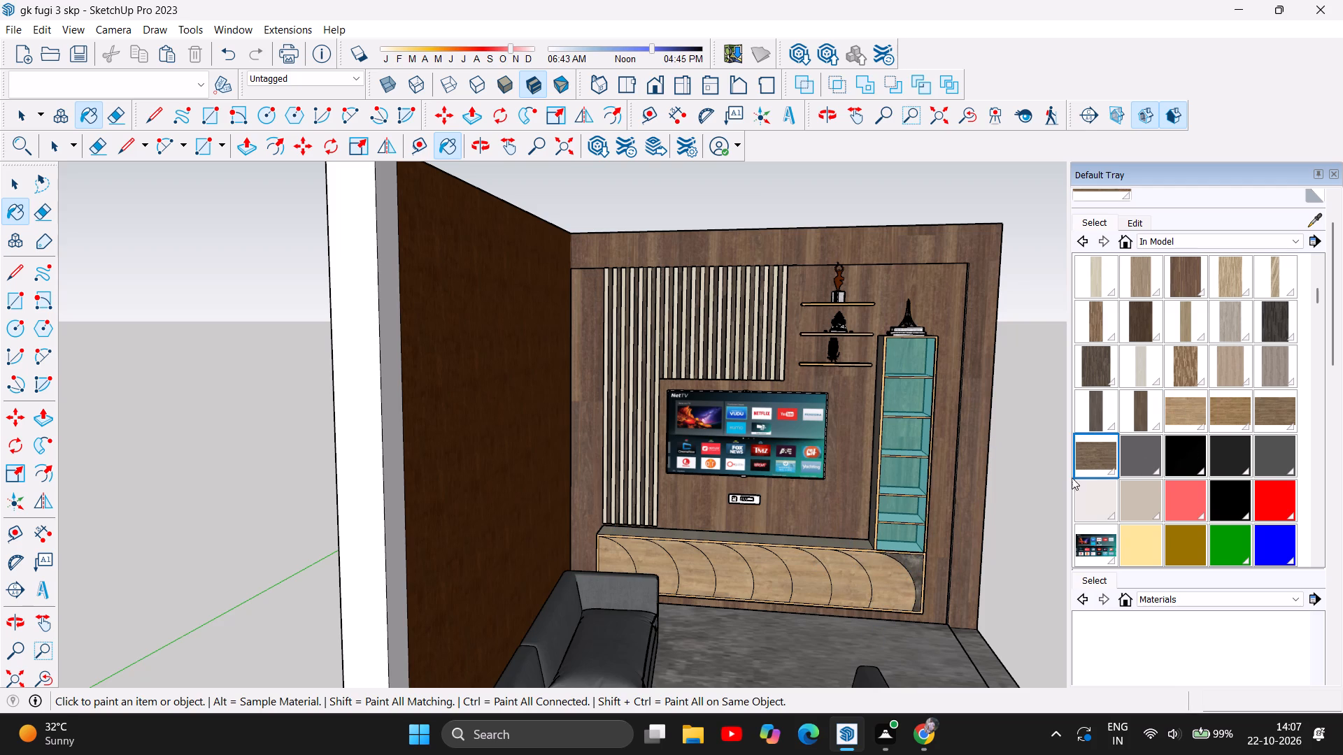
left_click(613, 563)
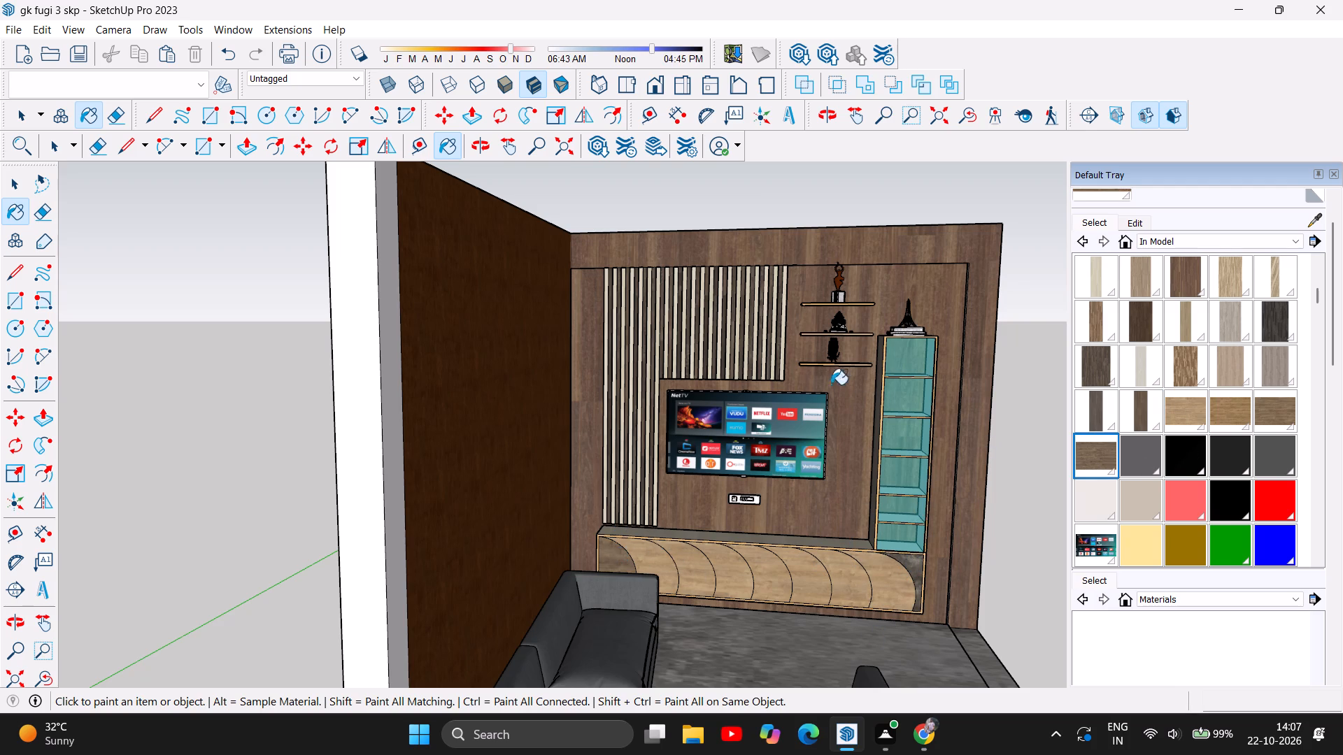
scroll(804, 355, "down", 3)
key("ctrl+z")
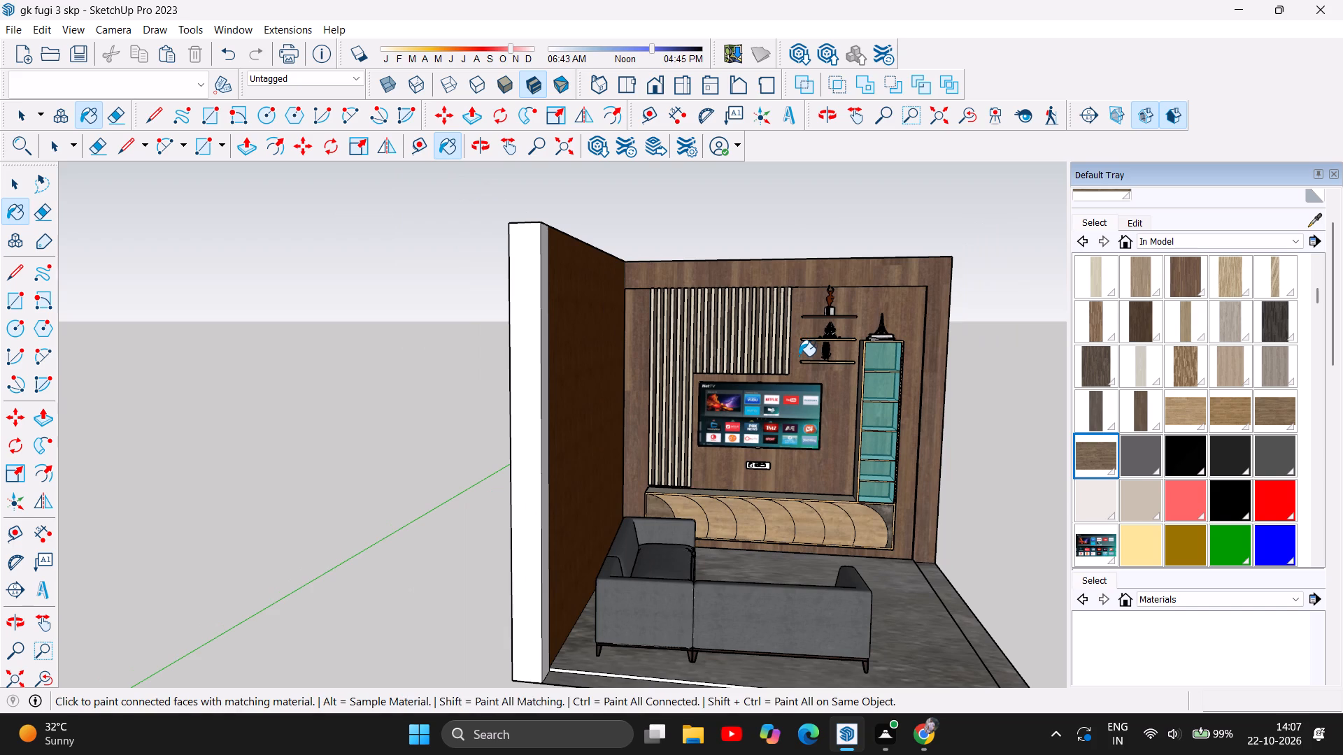
Examine the cabinet front, vertical slats and display shelves of the TV wall up close and from a distance.
scroll(705, 371, "down", 3)
scroll(829, 561, "up", 4)
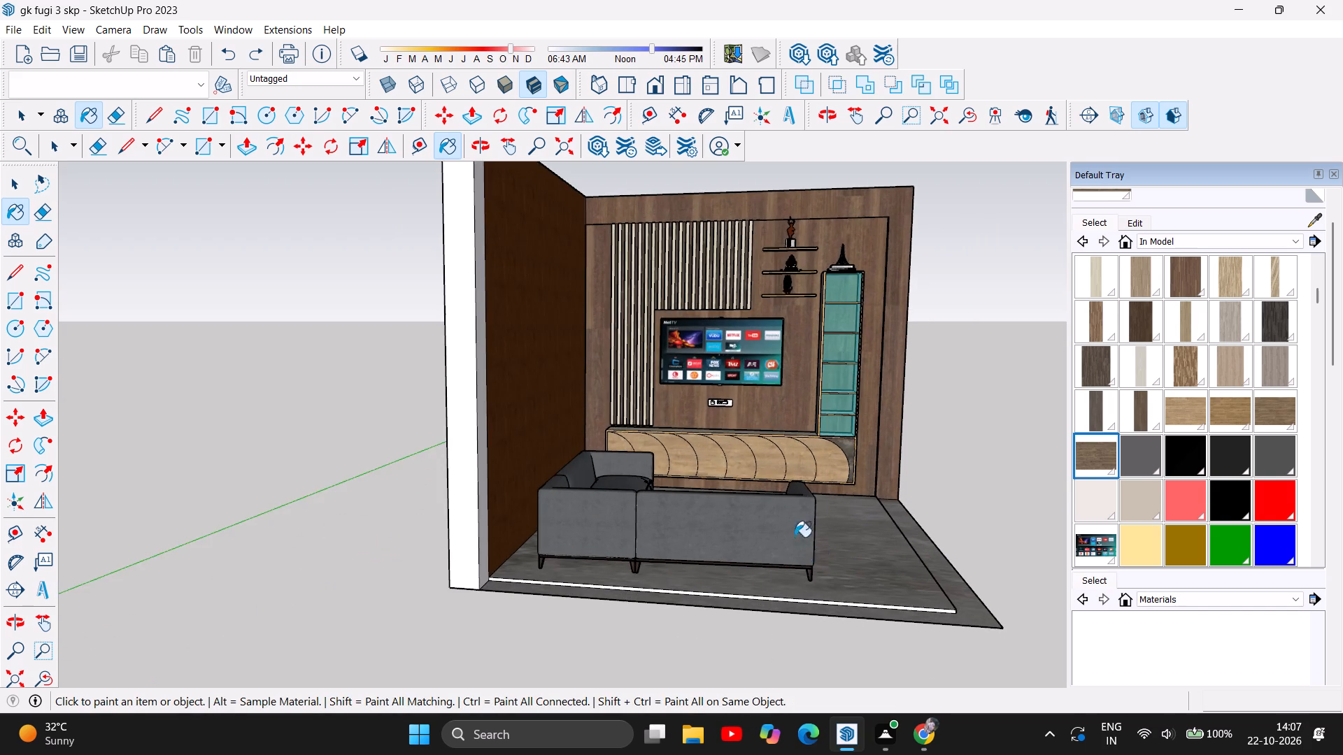
scroll(834, 454, "up", 4)
scroll(844, 540, "up", 4)
scroll(834, 468, "up", 7)
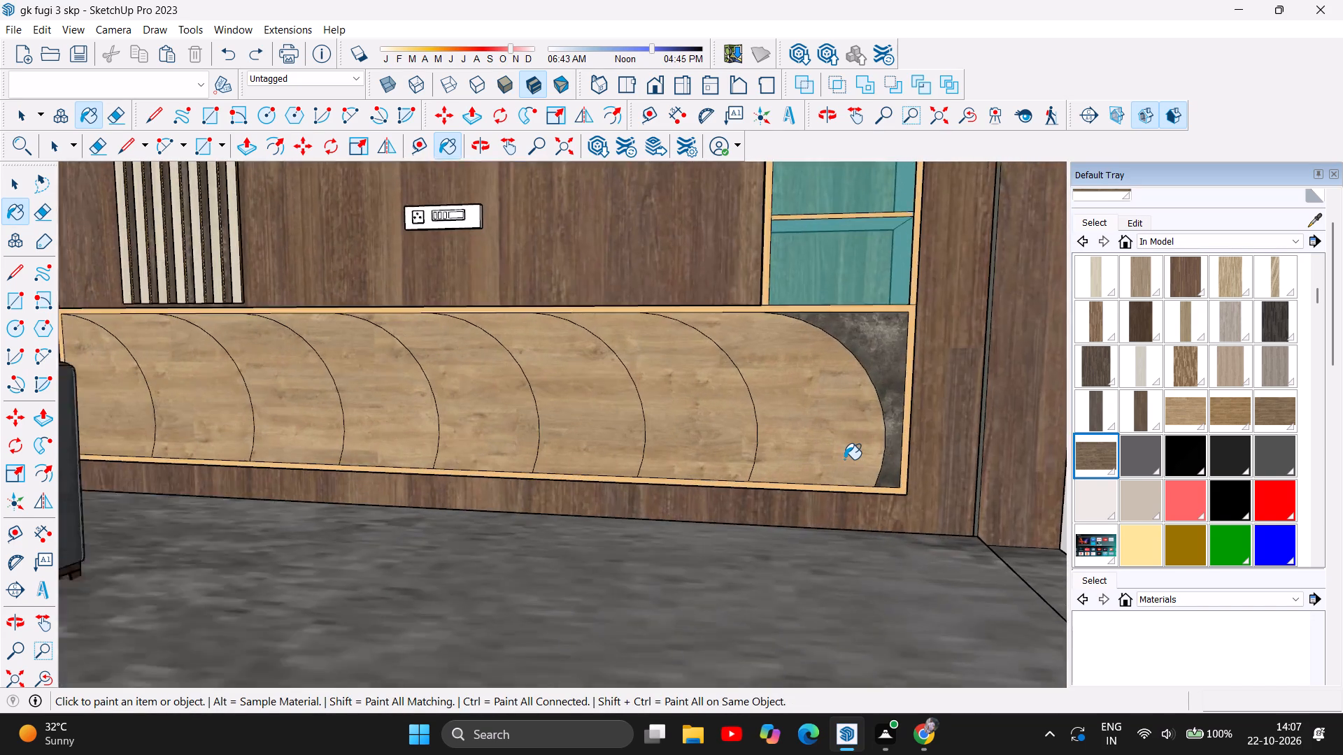
scroll(844, 459, "up", 2)
scroll(844, 459, "down", 13)
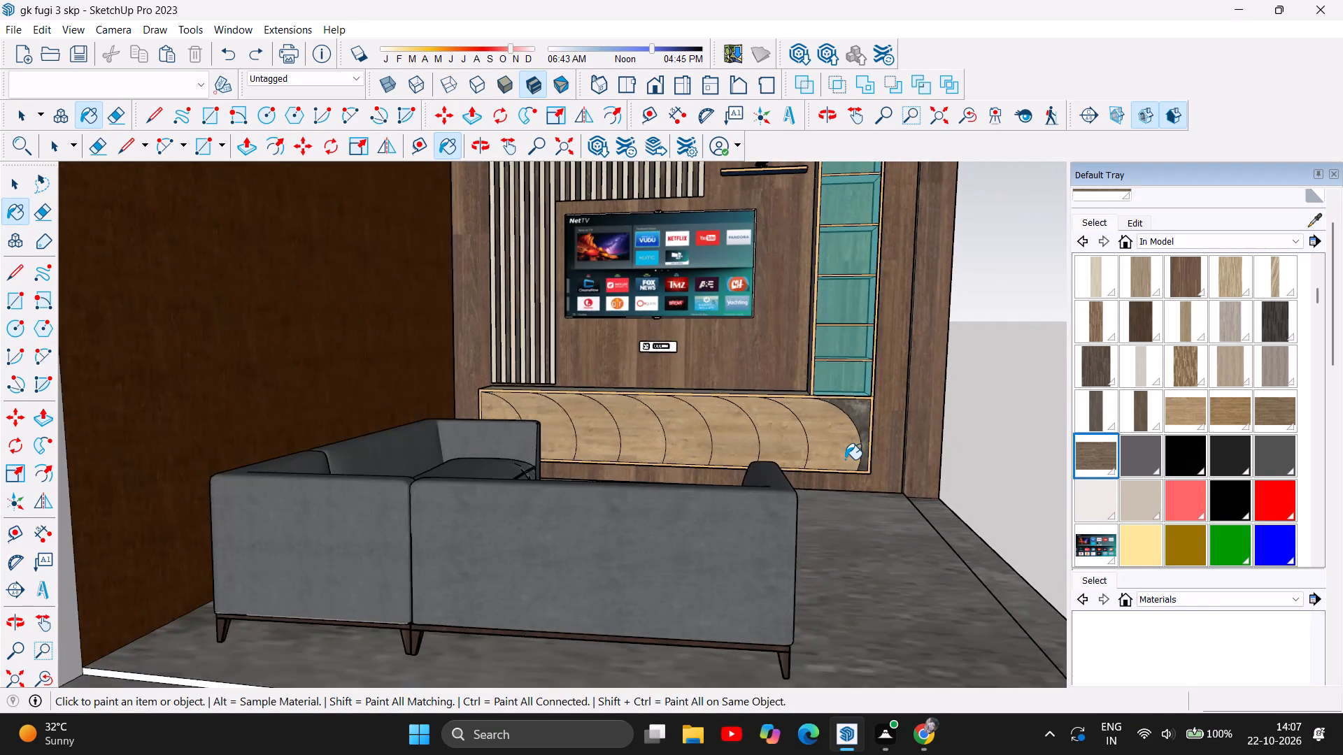
scroll(845, 459, "down", 4)
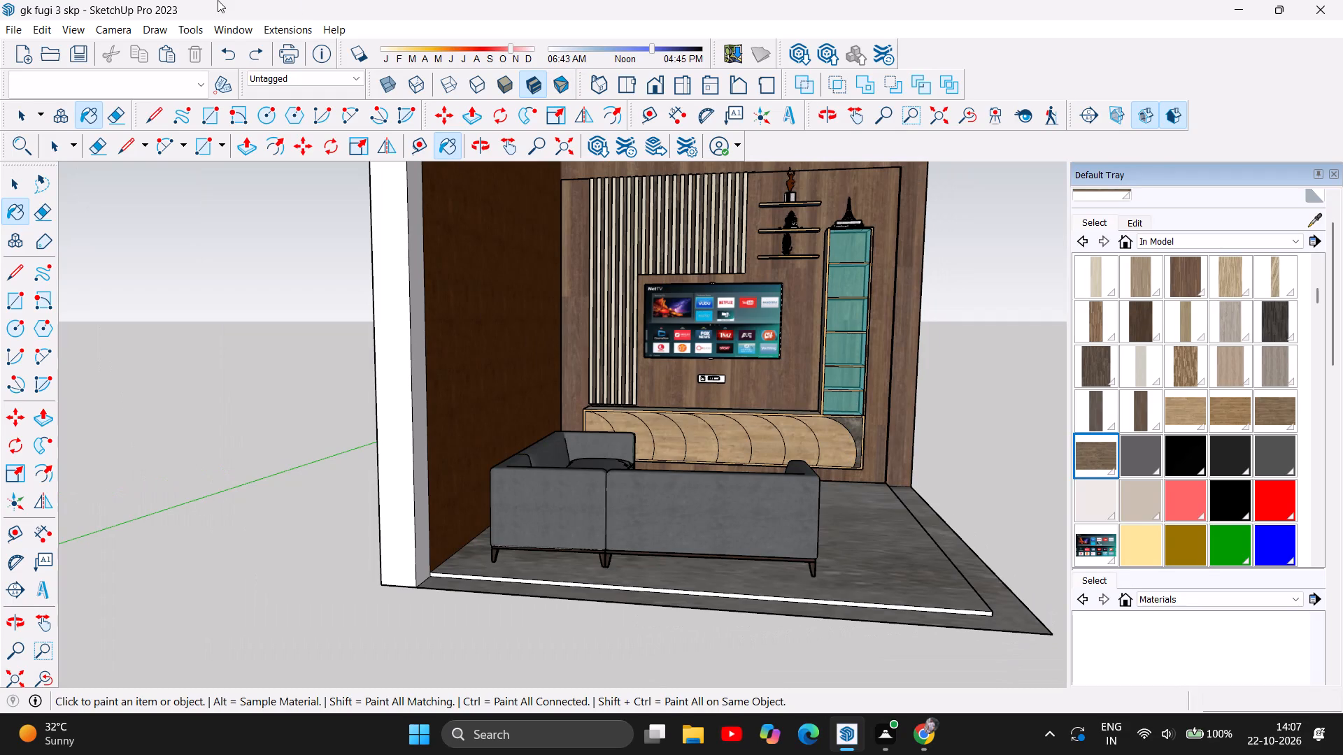
scroll(842, 410, "down", 2)
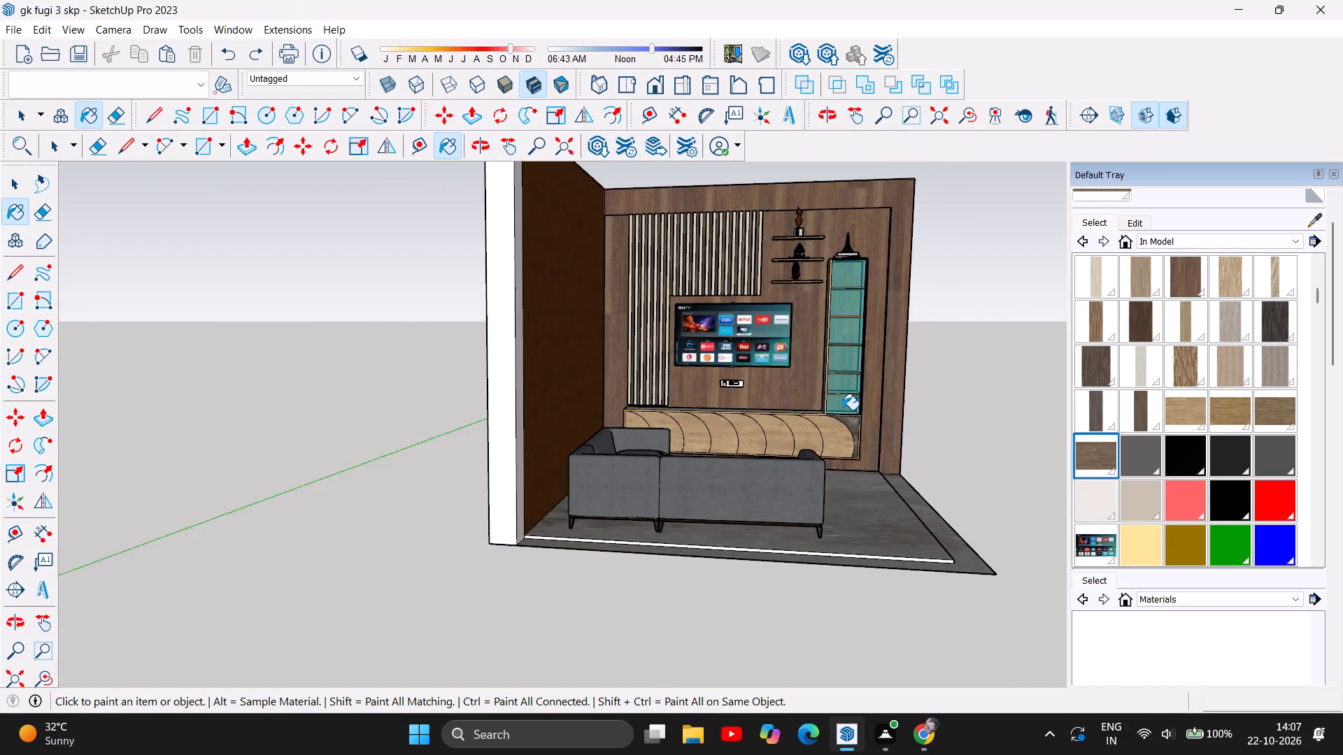
scroll(842, 410, "down", 2)
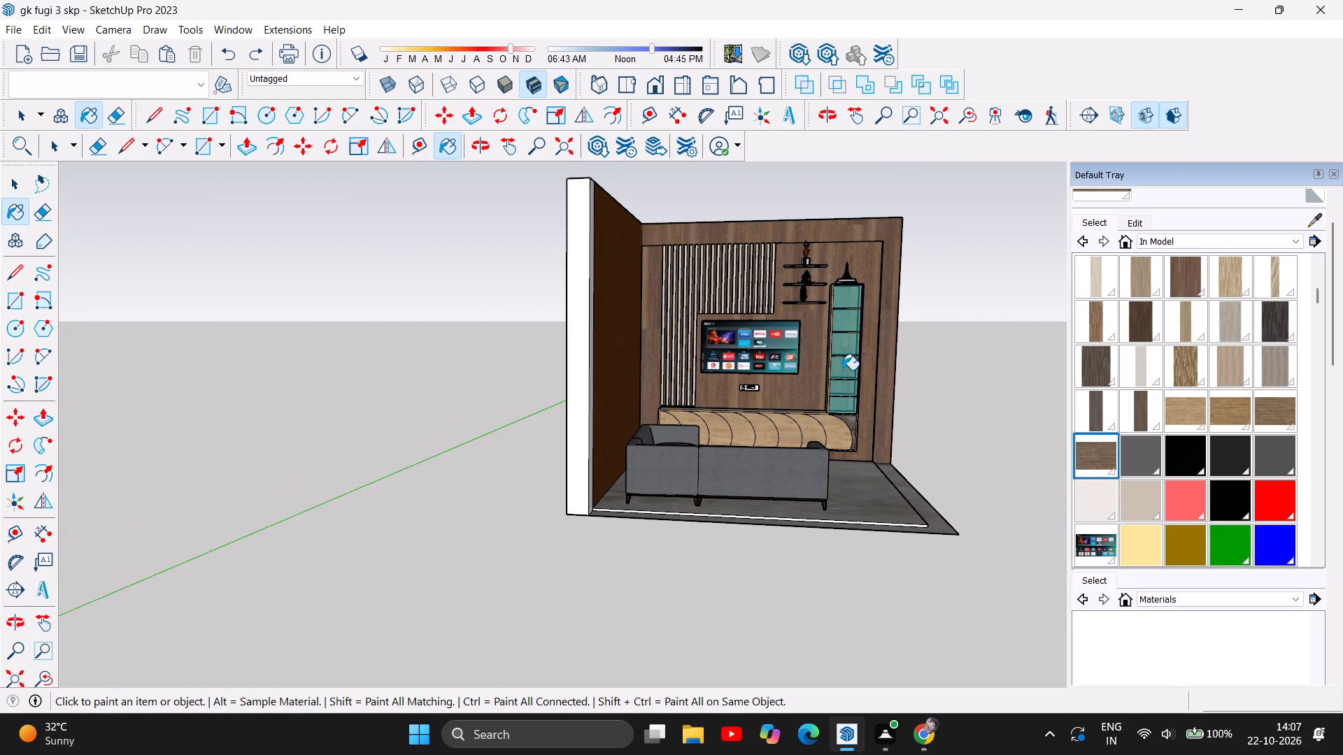
scroll(846, 305, "up", 8)
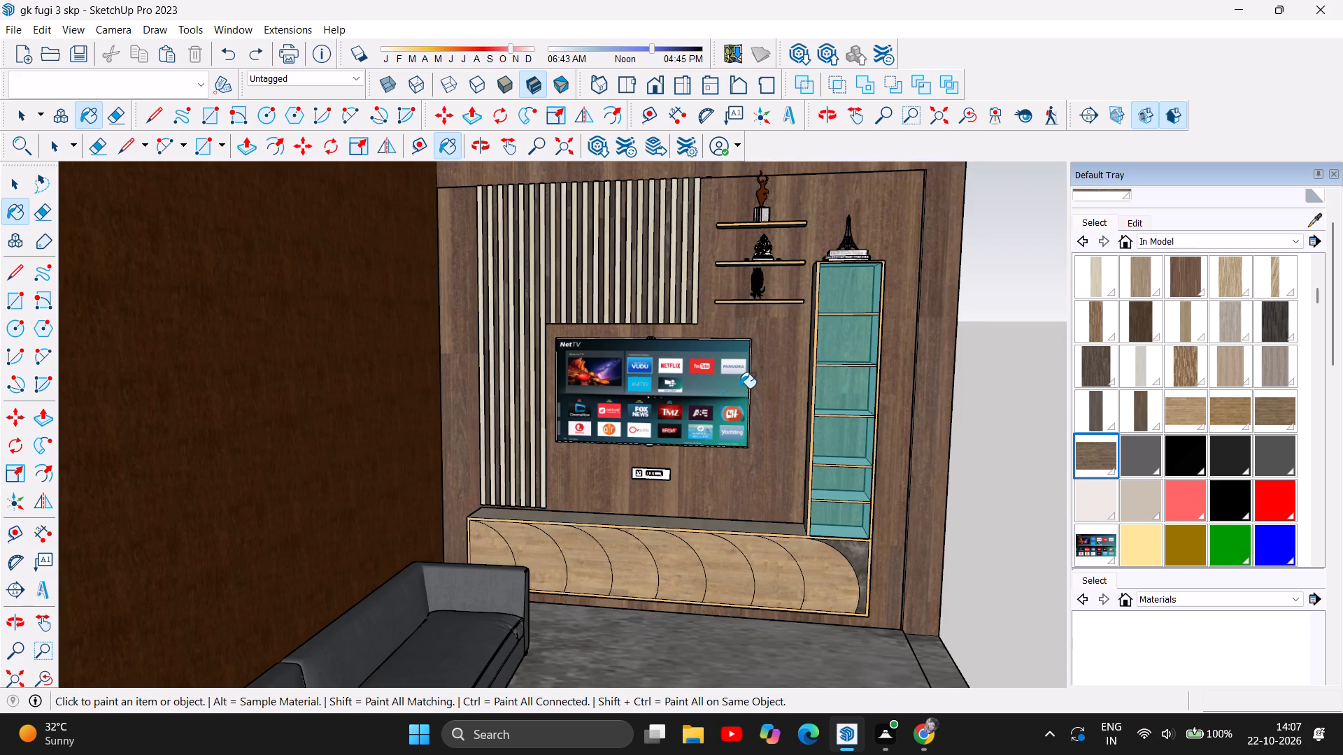
scroll(747, 382, "up", 5)
scroll(985, 417, "down", 4)
scroll(625, 398, "down", 2)
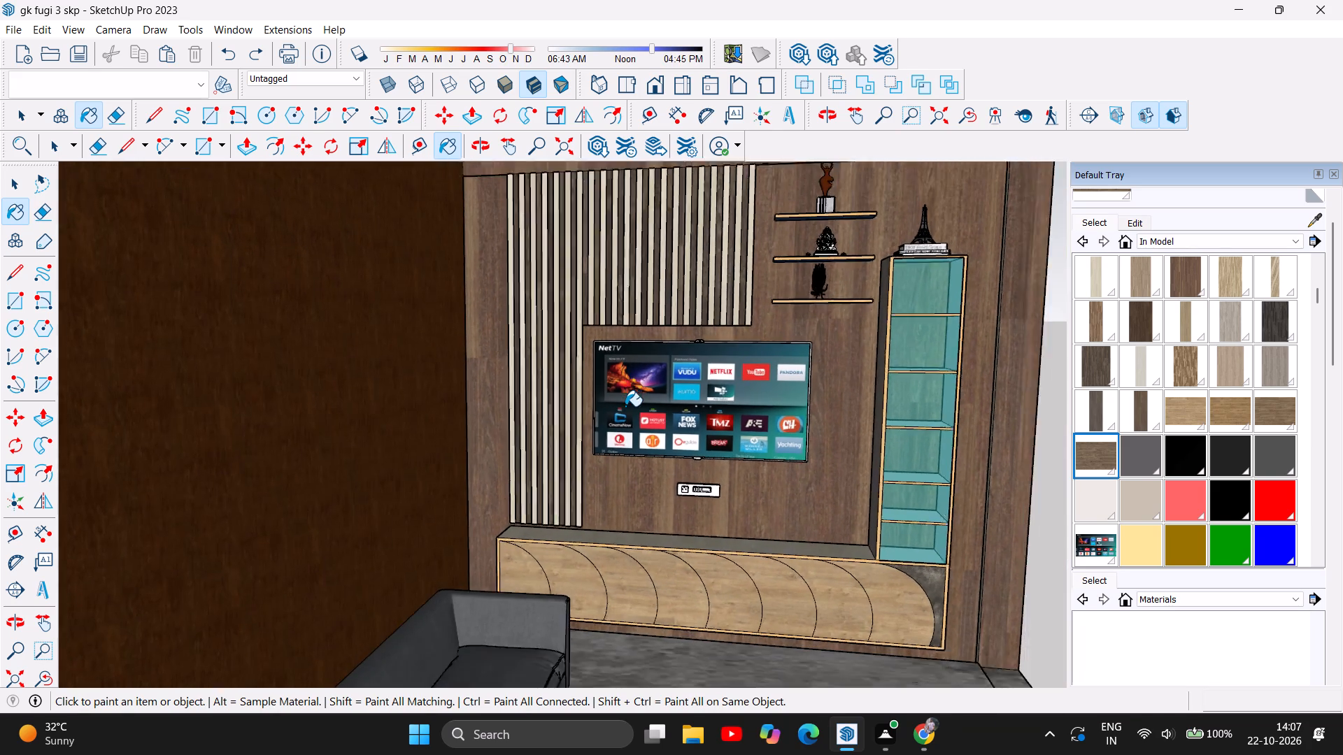
scroll(625, 406, "down", 3)
scroll(660, 338, "up", 4)
scroll(791, 263, "up", 6)
scroll(773, 329, "up", 4)
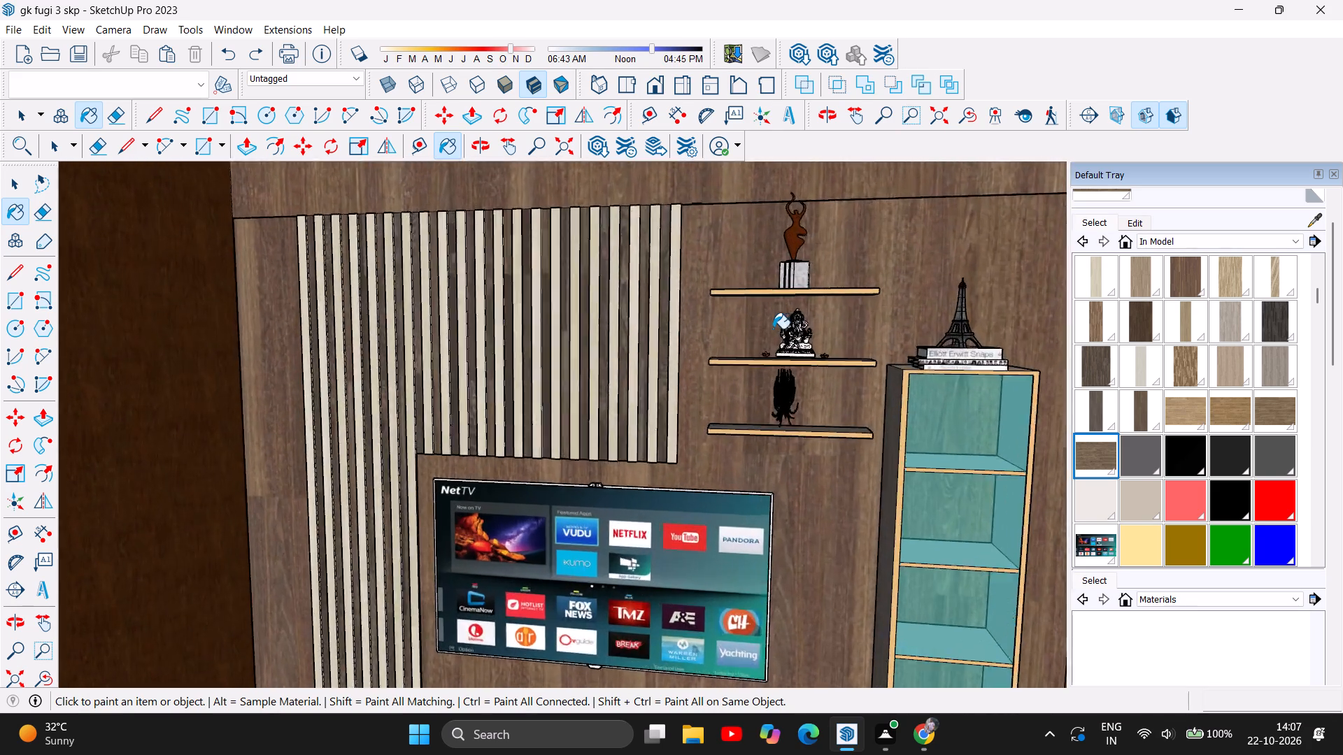
scroll(773, 329, "up", 9)
scroll(815, 350, "down", 10)
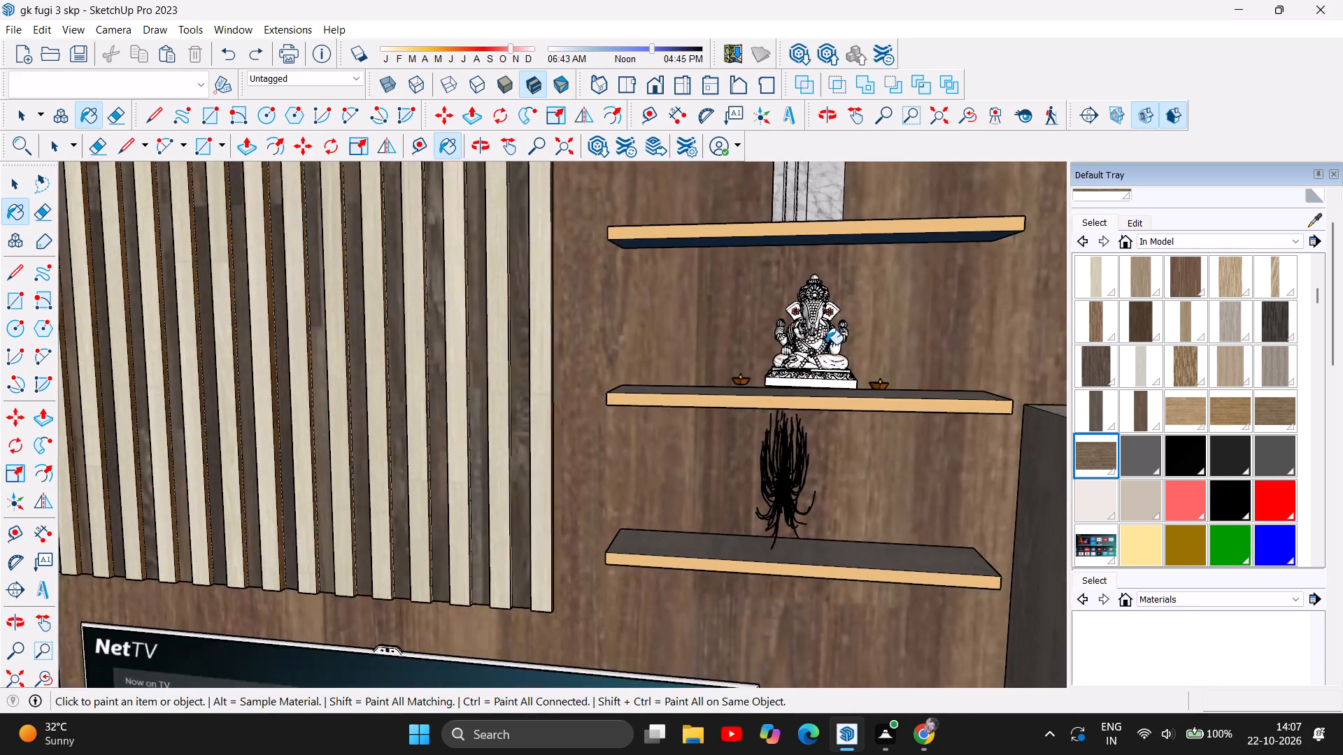
scroll(826, 344, "down", 15)
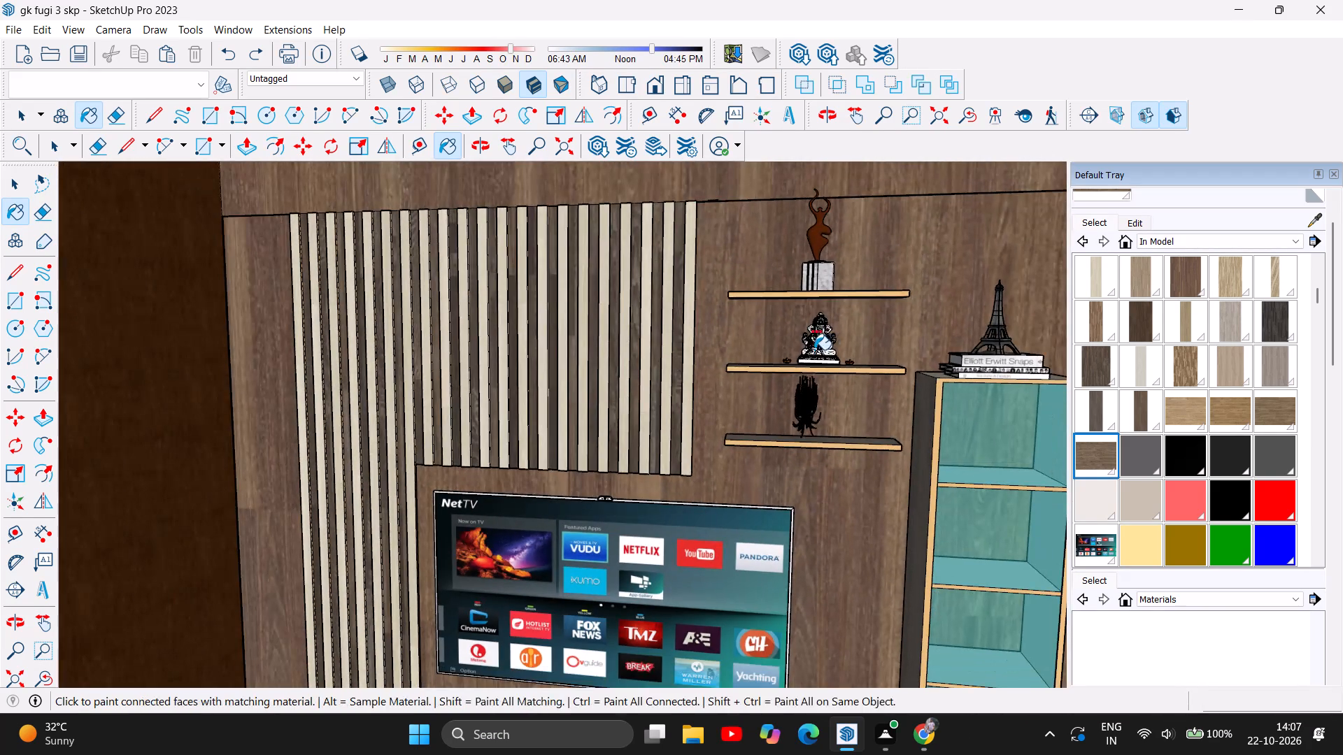
Save the model.
key("ctrl+s")
Examine the whole room and the TV wall's material combination from a lower, angled viewpoint.
scroll(699, 429, "down", 6)
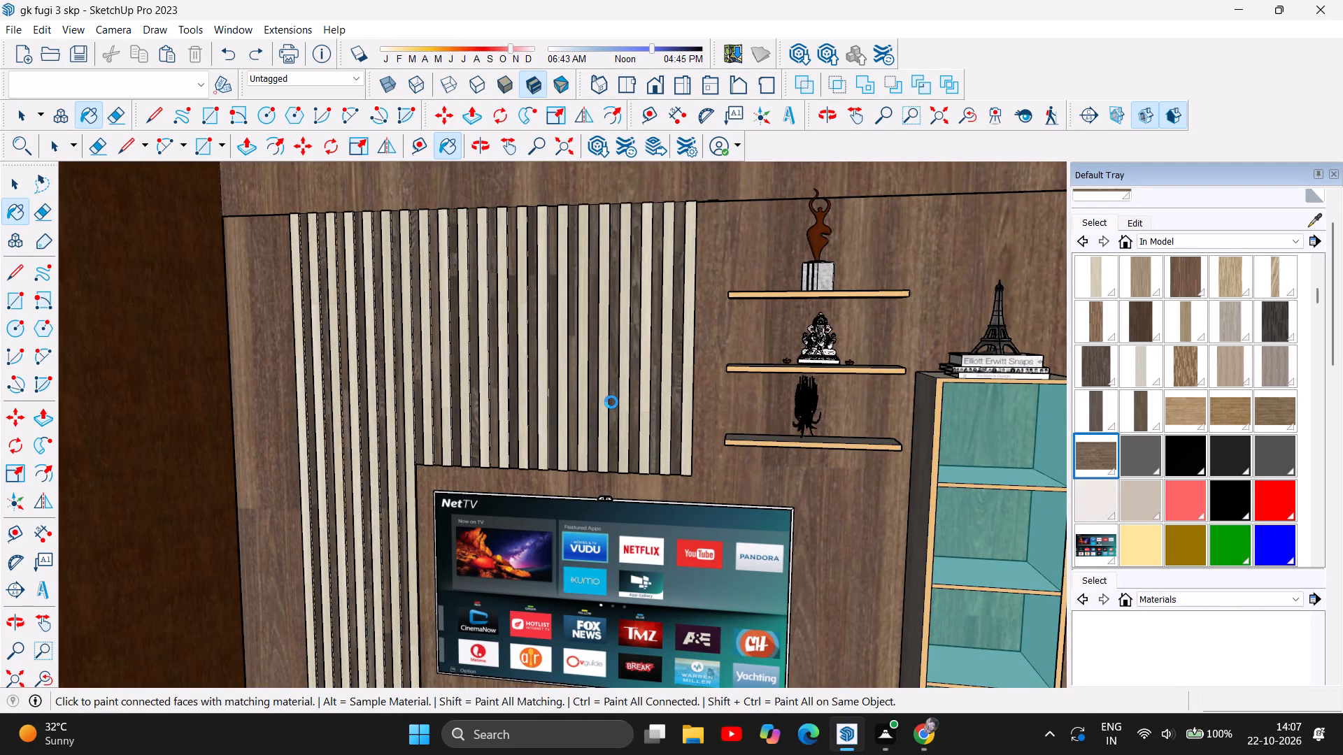
scroll(611, 402, "down", 12)
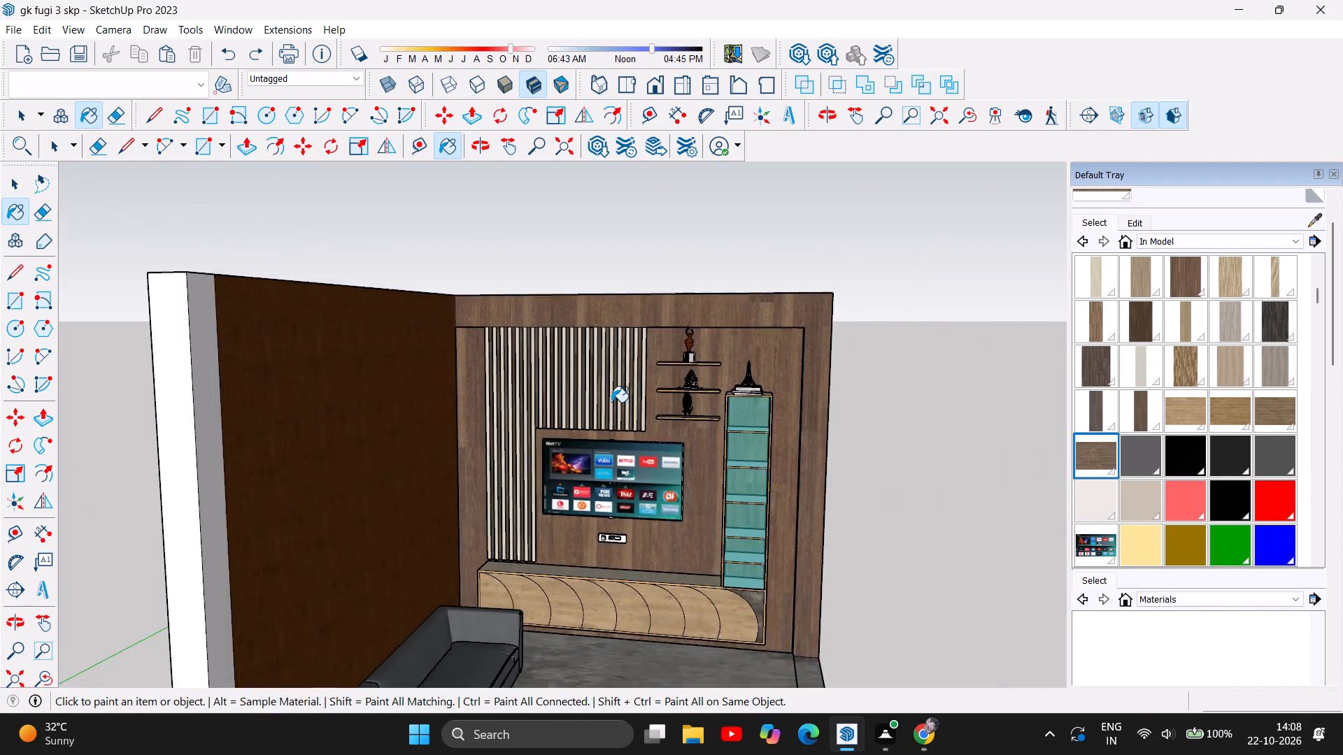
scroll(611, 402, "down", 1)
scroll(710, 523, "down", 3)
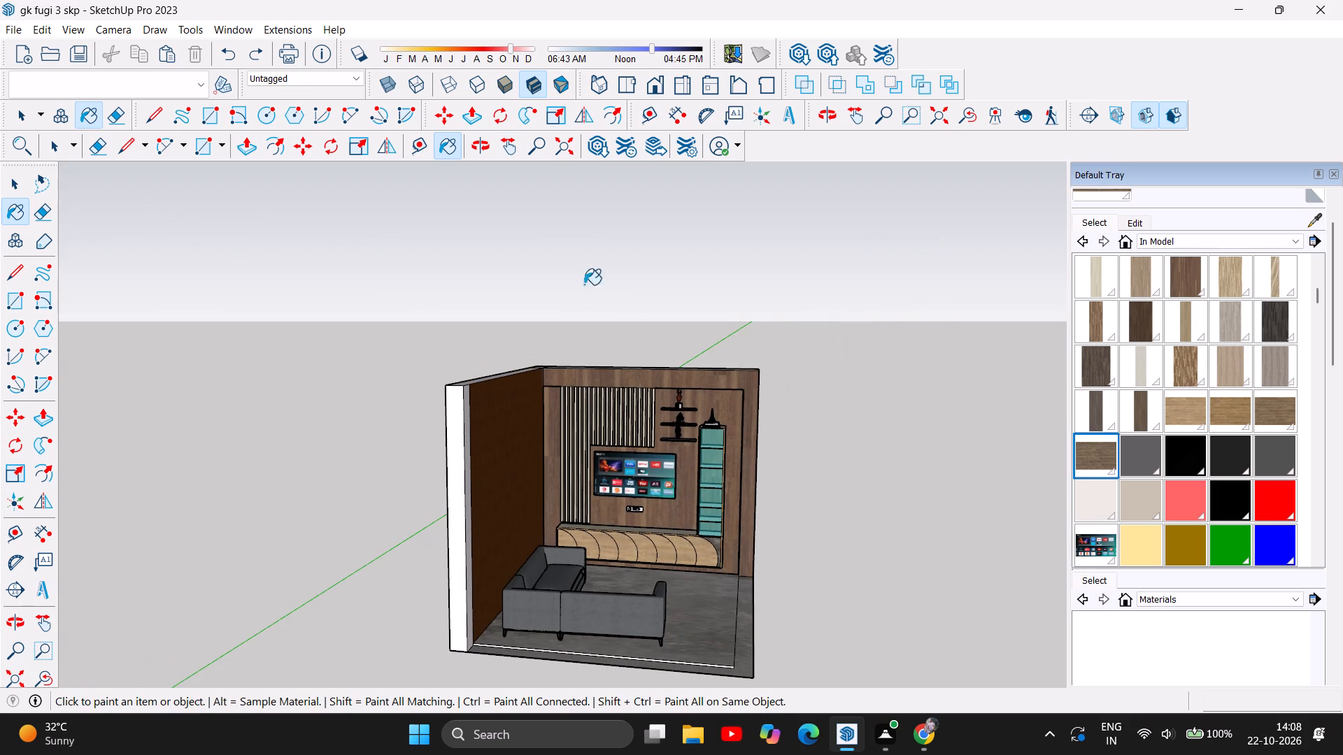
left_click(481, 147)
left_click_drag(787, 538, 724, 491)
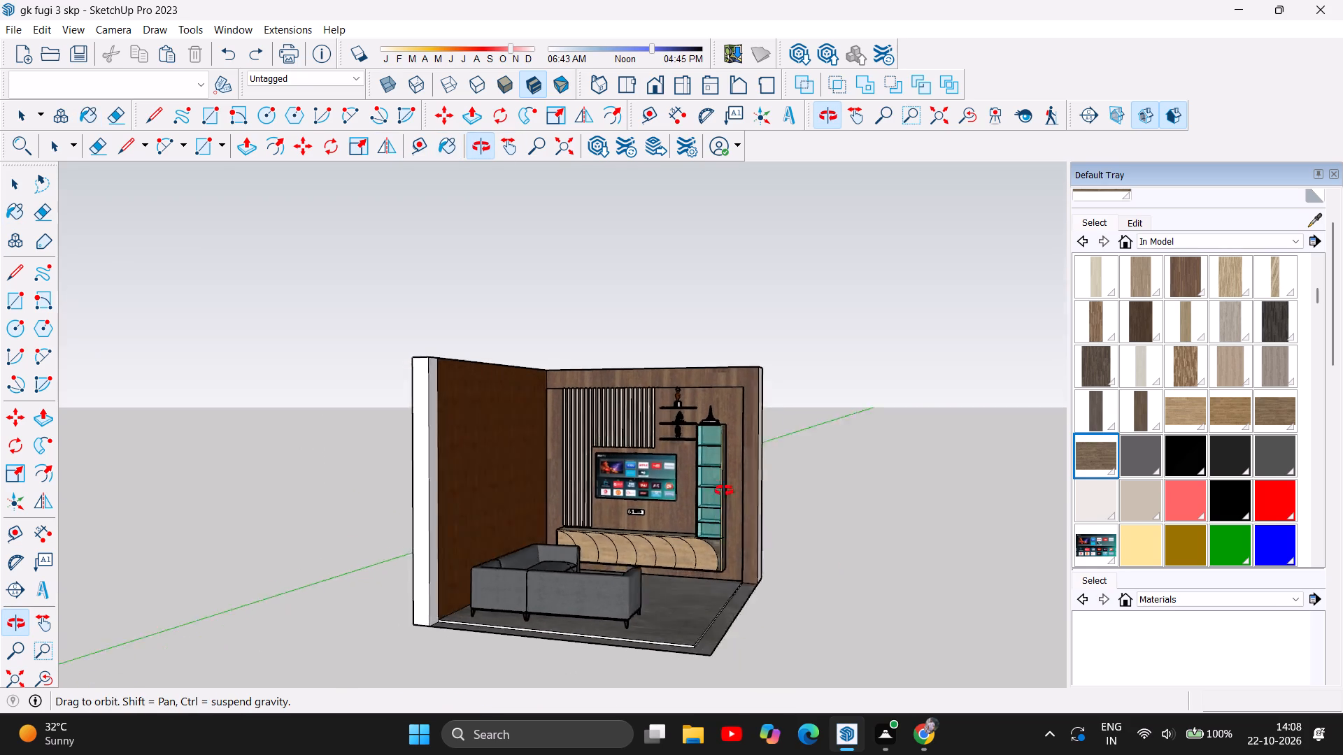
left_click_drag(724, 491, 683, 505)
scroll(466, 458, "up", 4)
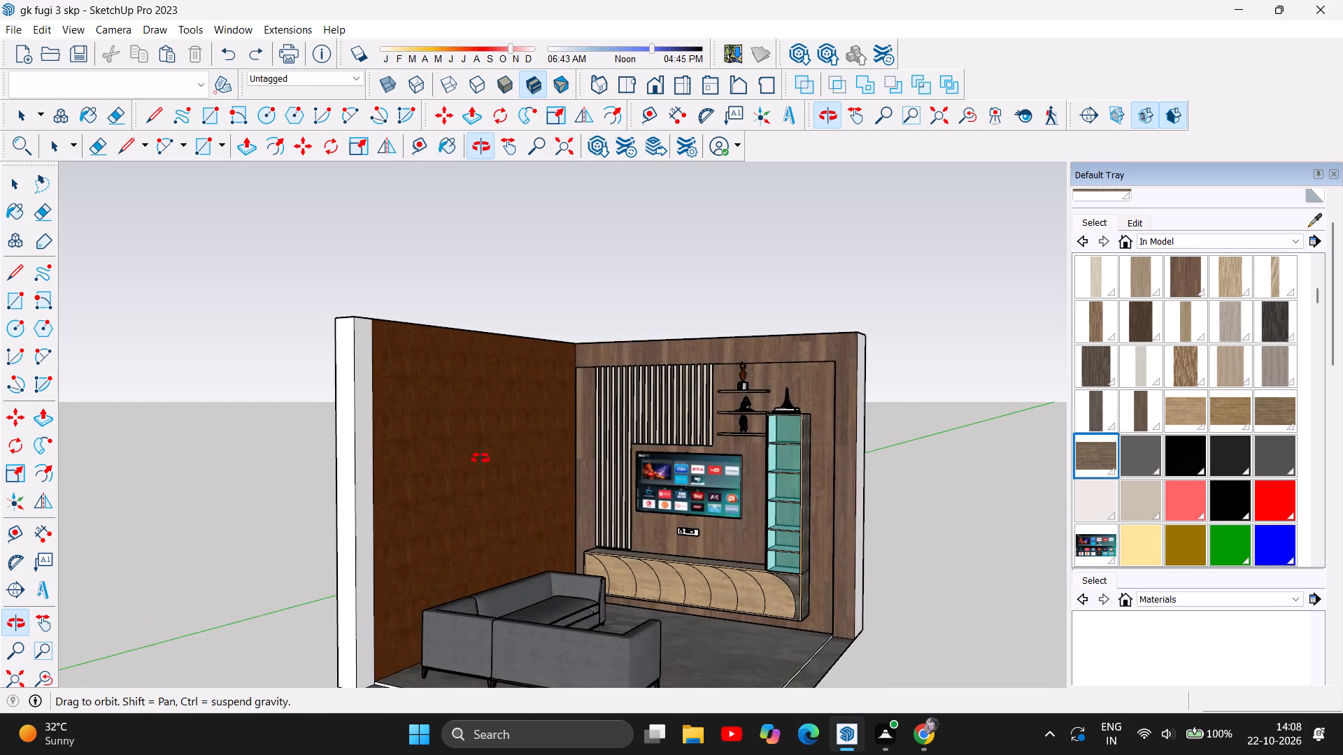
scroll(585, 494, "up", 4)
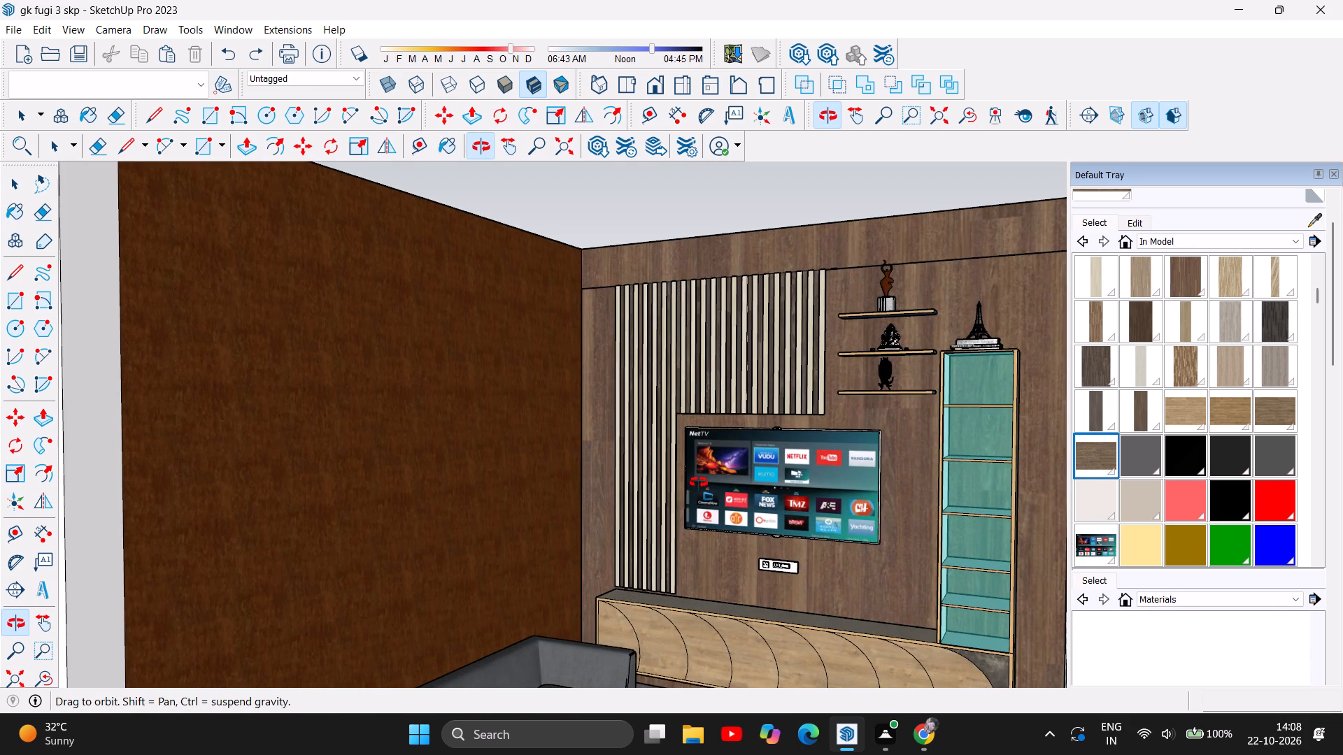
scroll(536, 407, "down", 2)
scroll(548, 557, "down", 2)
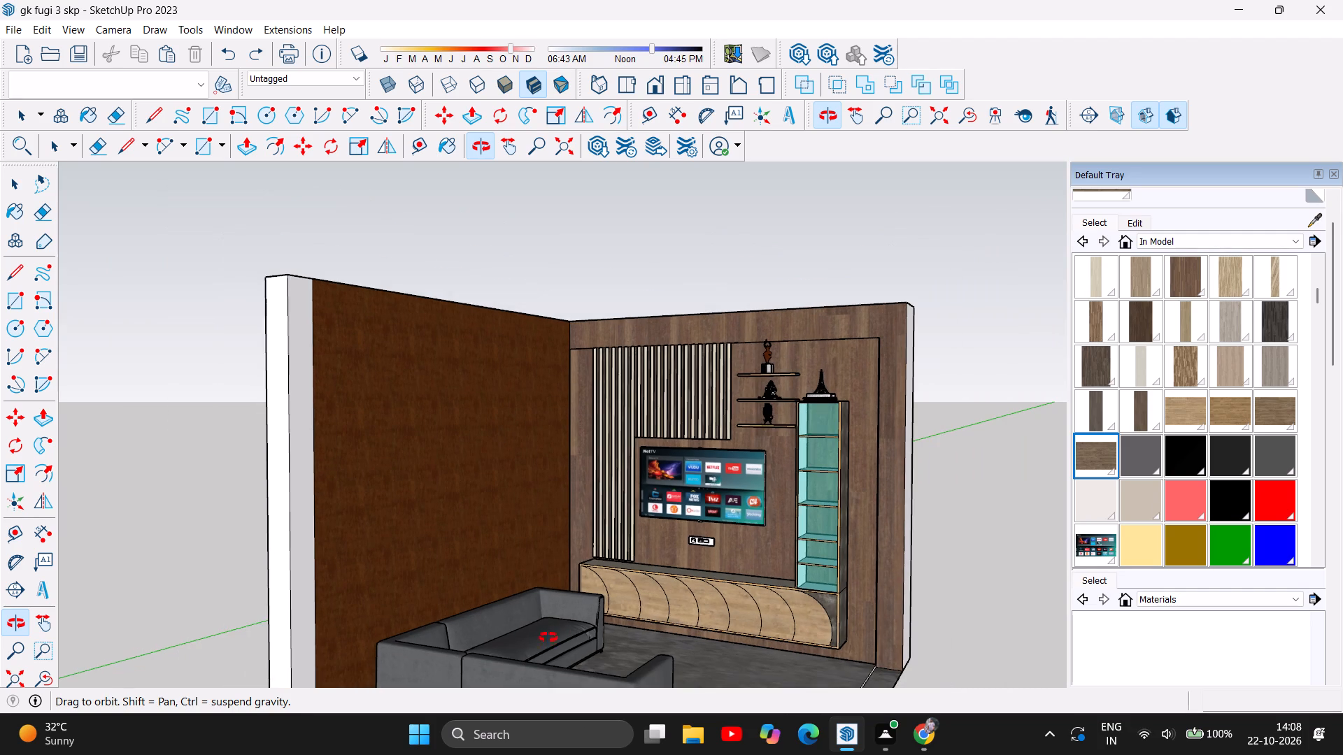
scroll(545, 652, "up", 4)
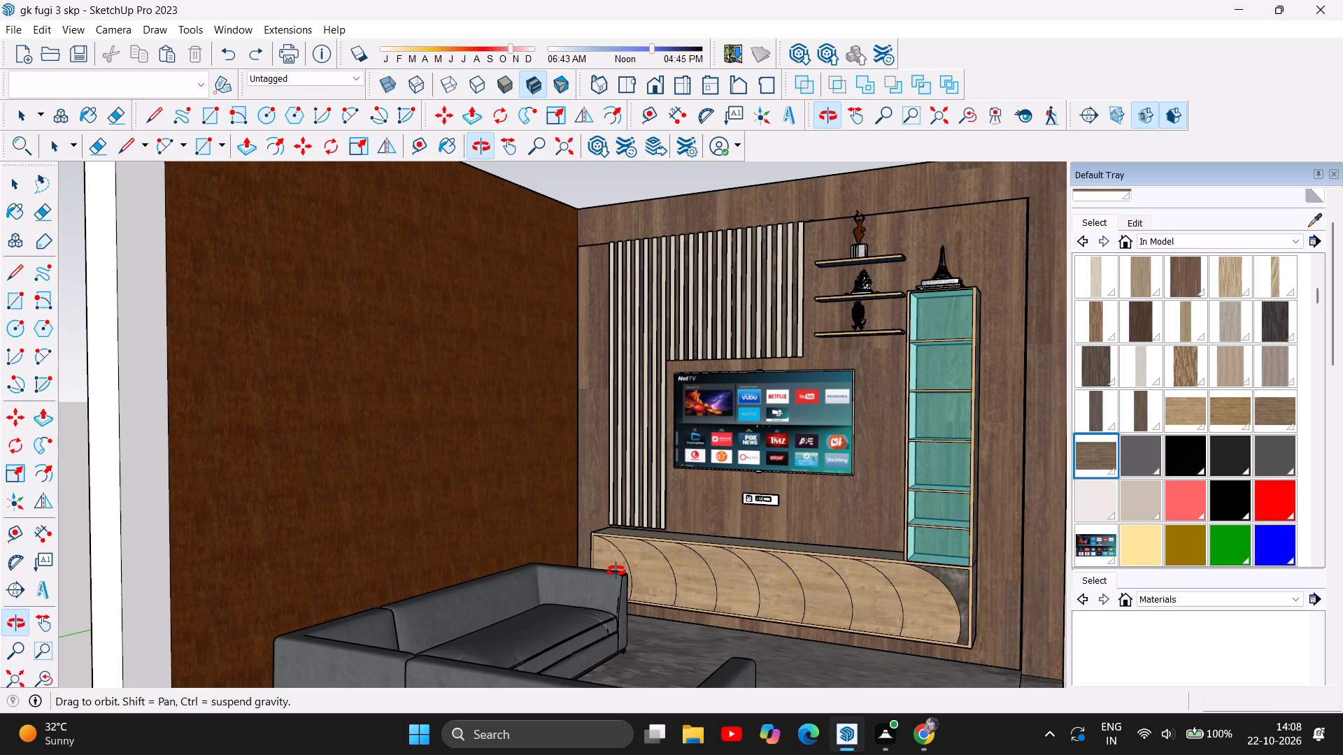
Save the model with the current angled view of the TV wall.
key("ctrl+s")
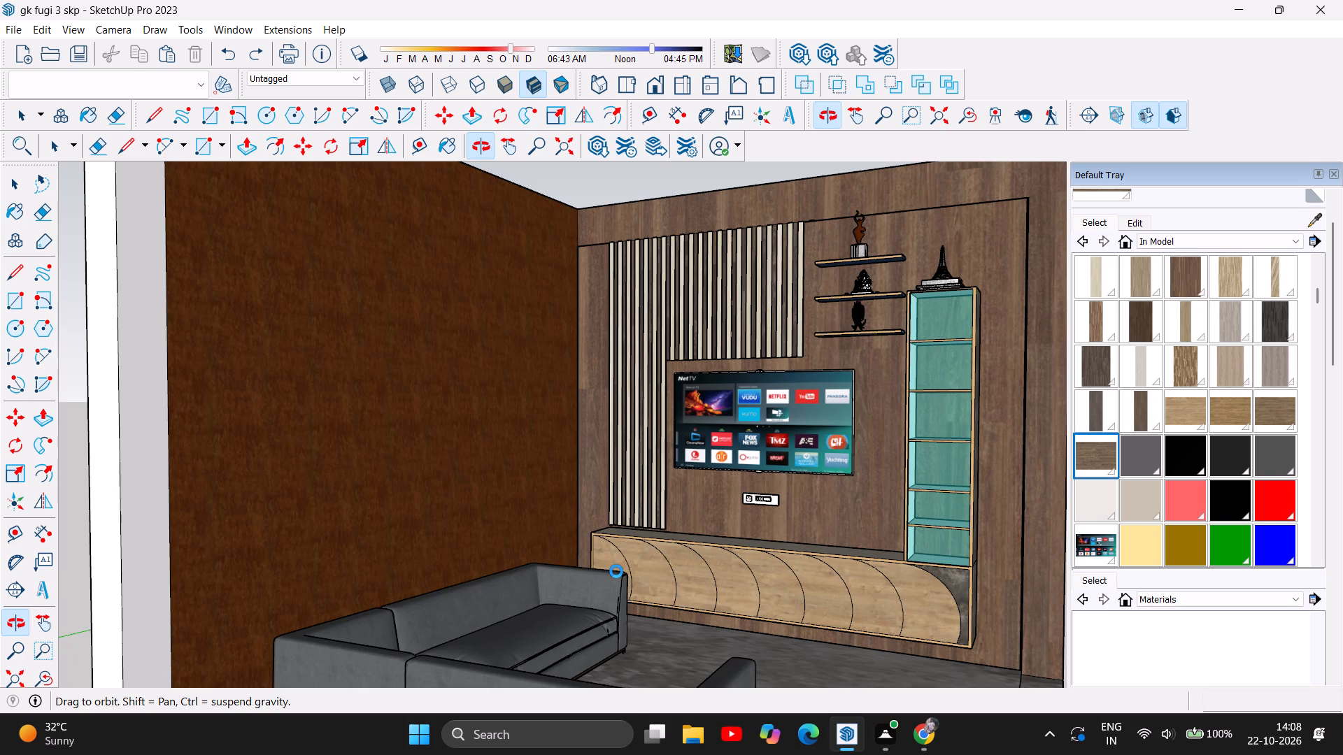
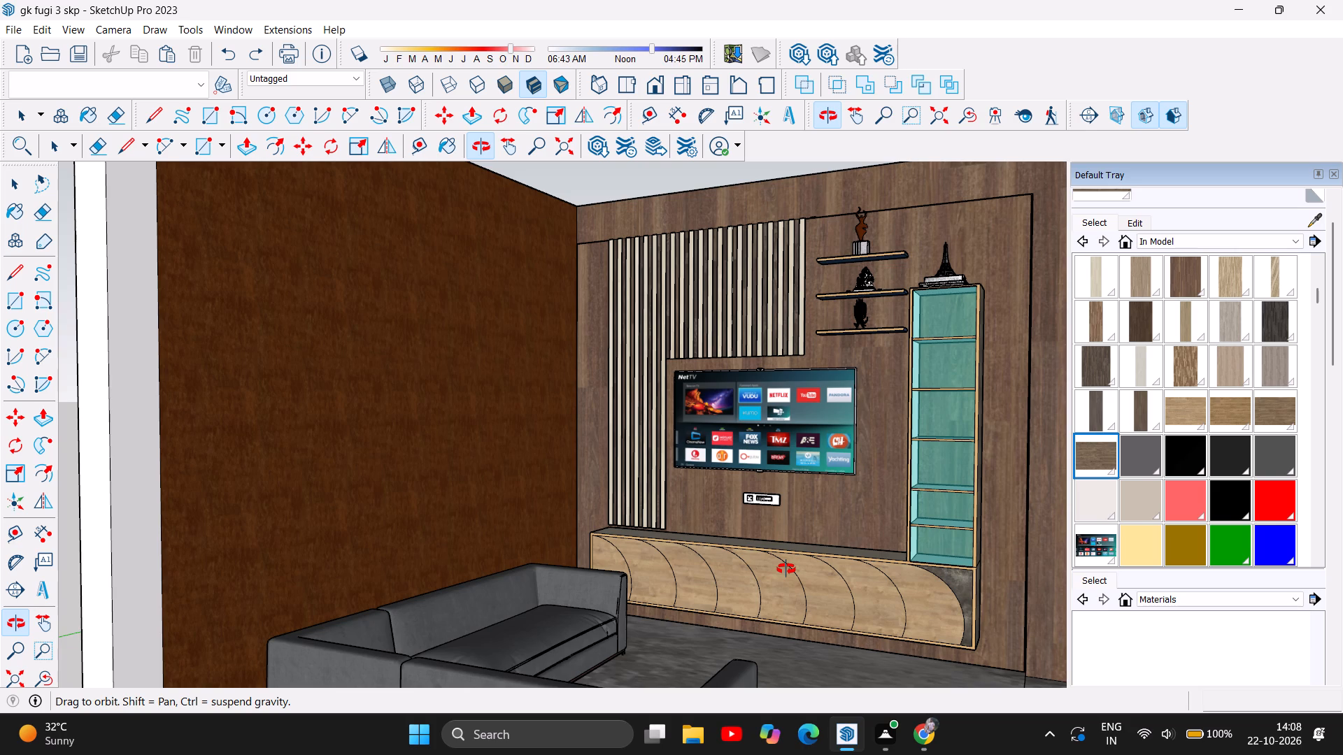
Capture a rectangular screenshot framing the whole living-room model and open the capture in Snipping Tool for saving.
scroll(758, 566, "down", 4)
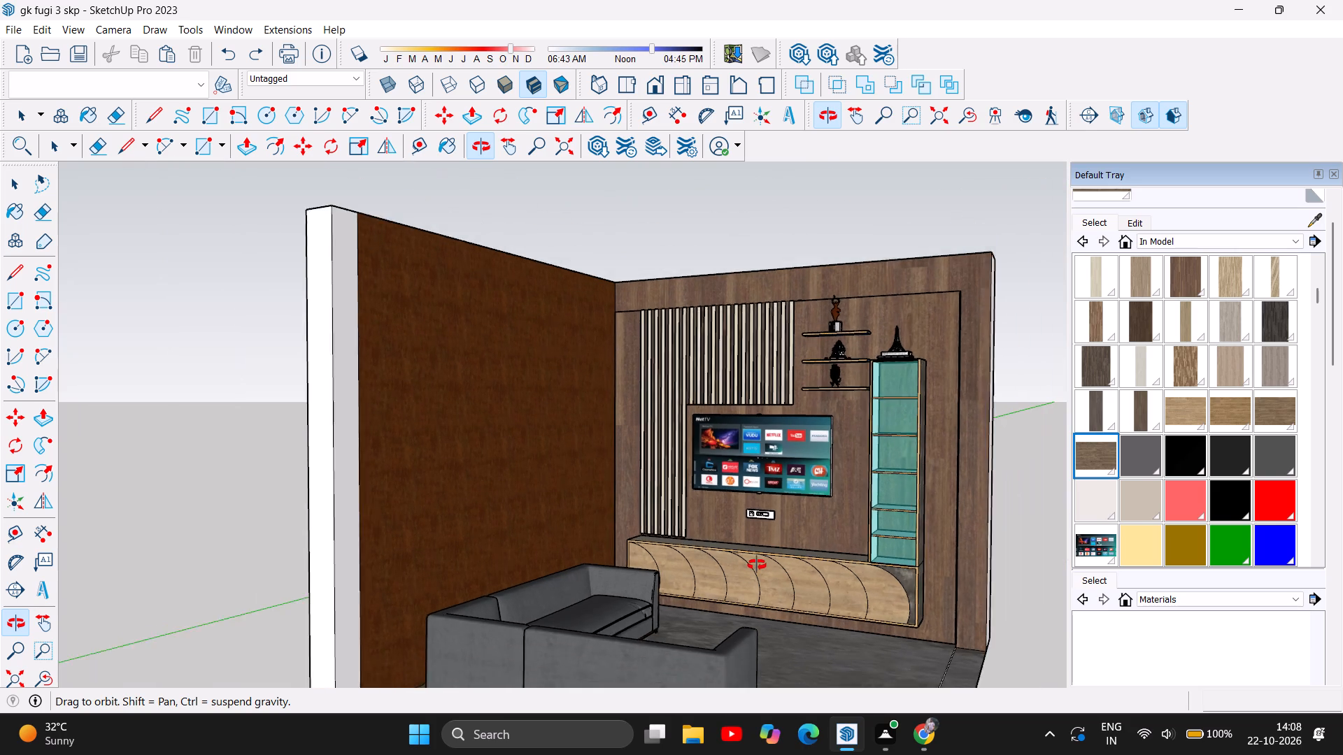
scroll(737, 466, "down", 3)
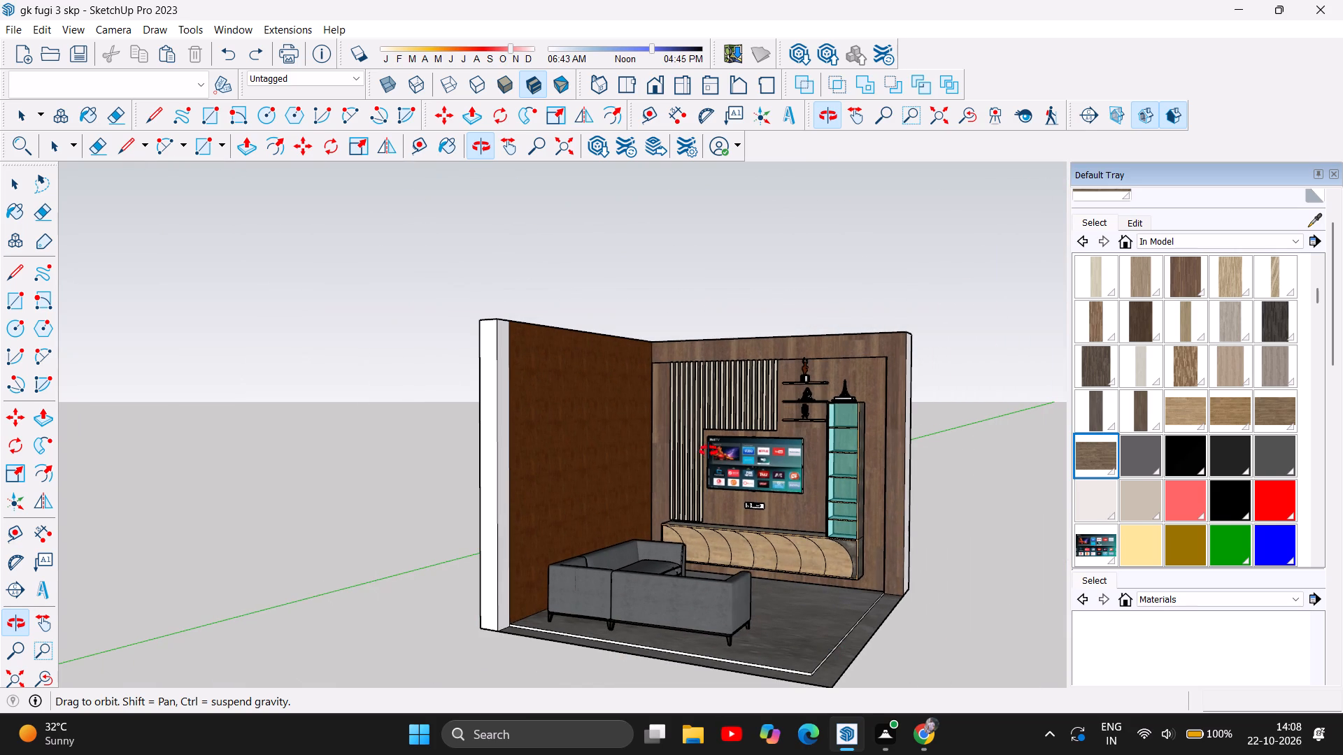
scroll(704, 443, "down", 2)
scroll(758, 527, "up", 3)
key("Print")
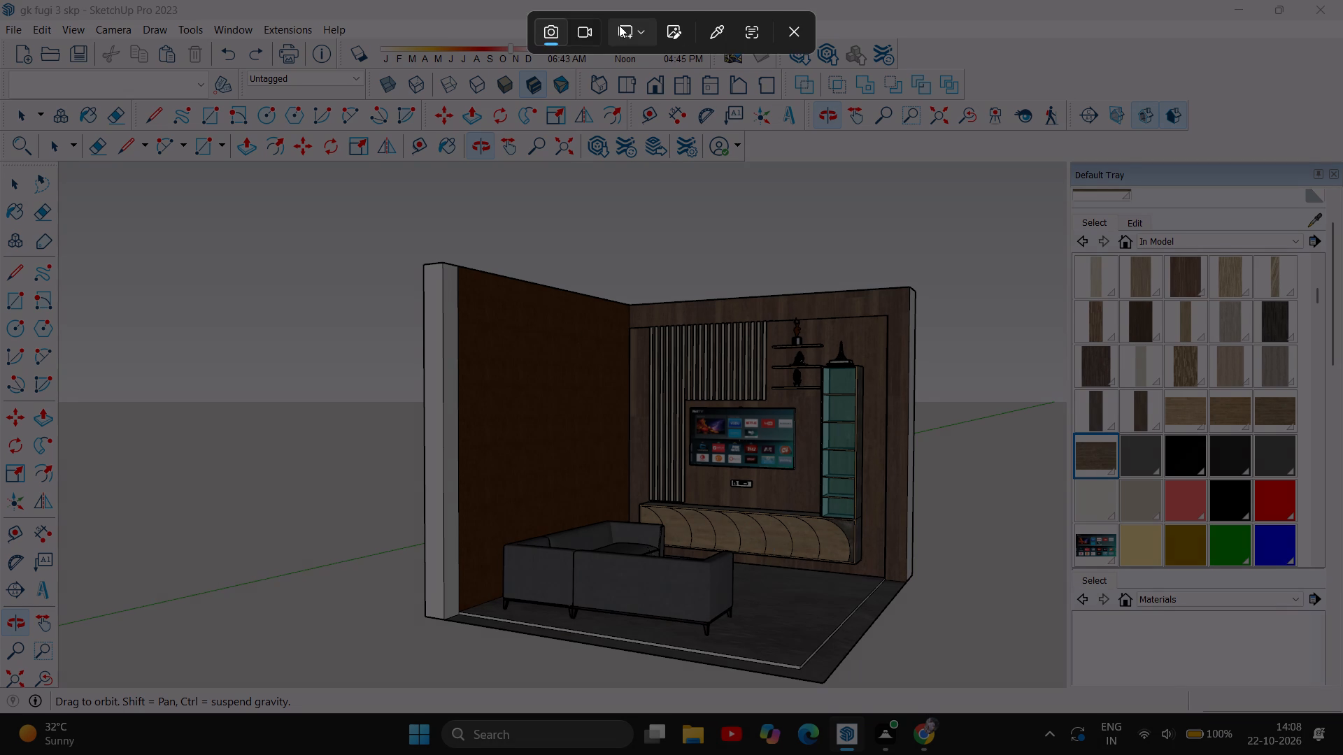
left_click(644, 31)
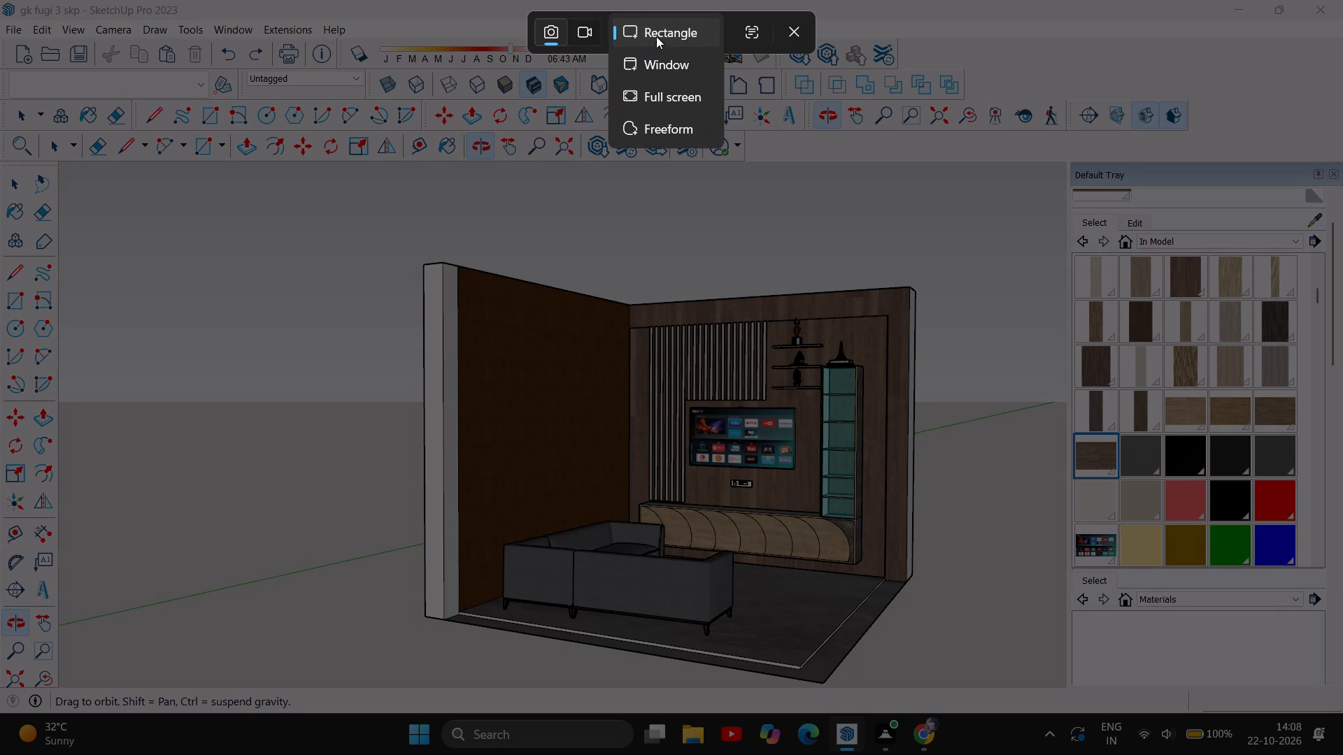
left_click(656, 36)
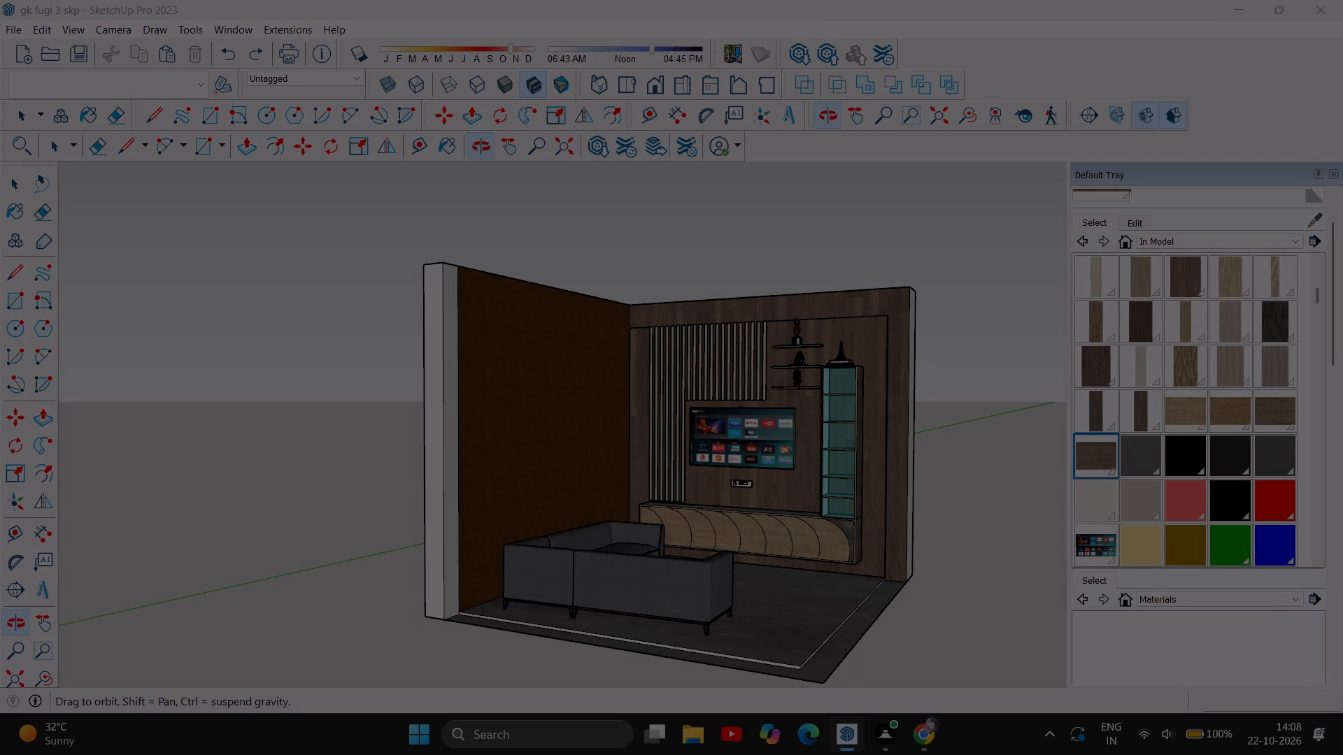
left_click(373, 215)
left_click_drag(343, 221, 565, 217)
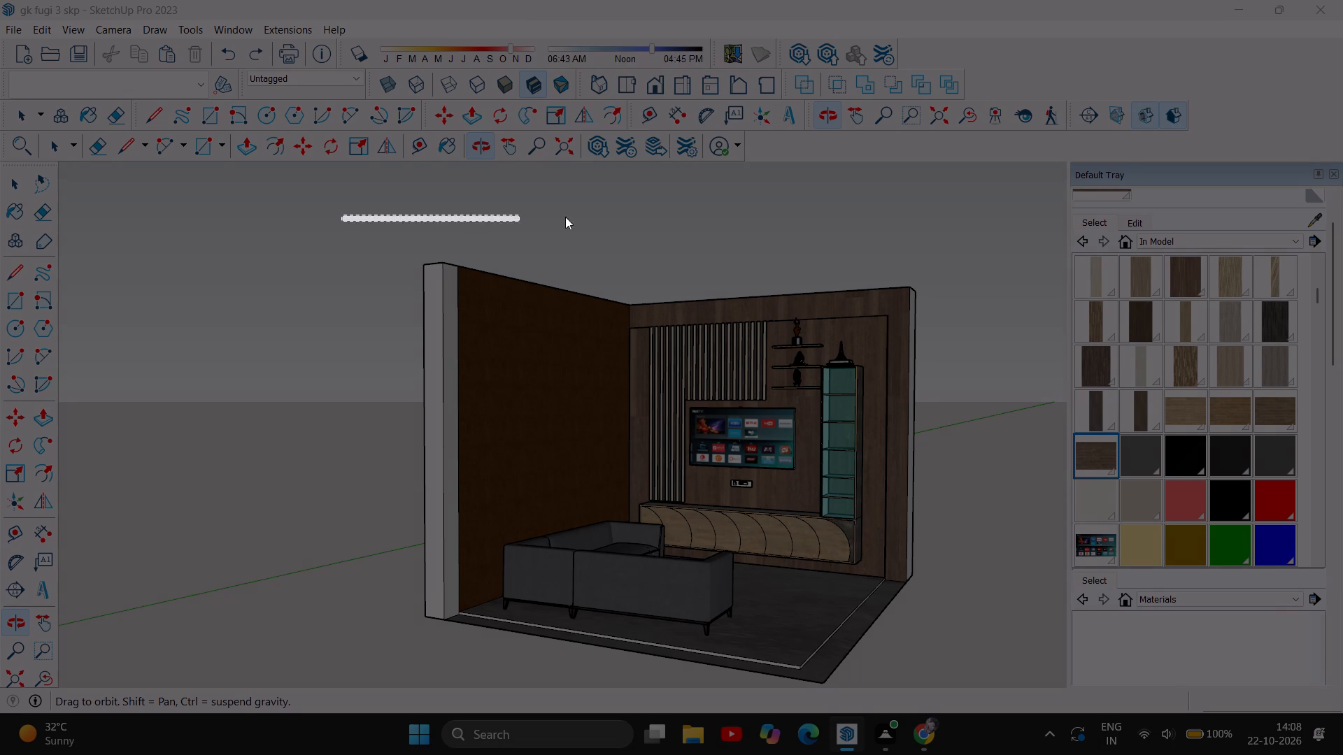
left_click_drag(565, 217, 962, 693)
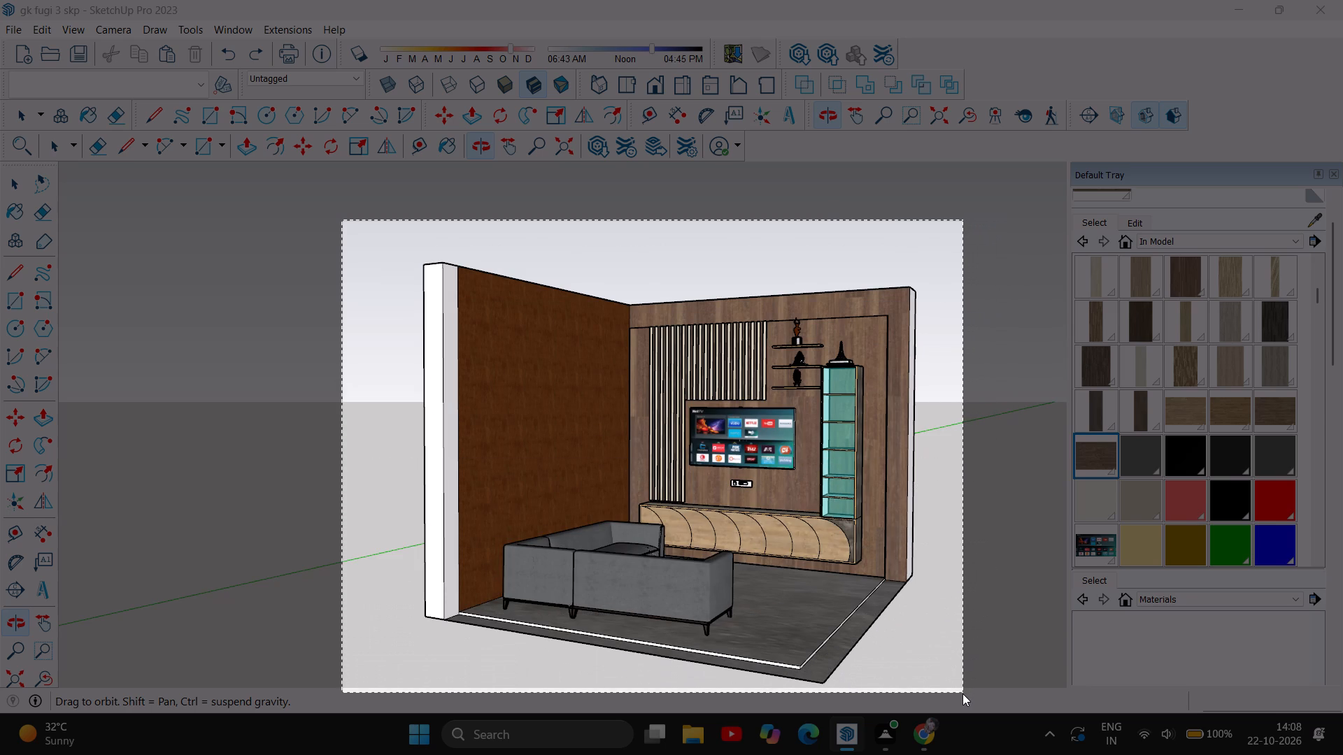
left_click_drag(962, 693, 967, 693)
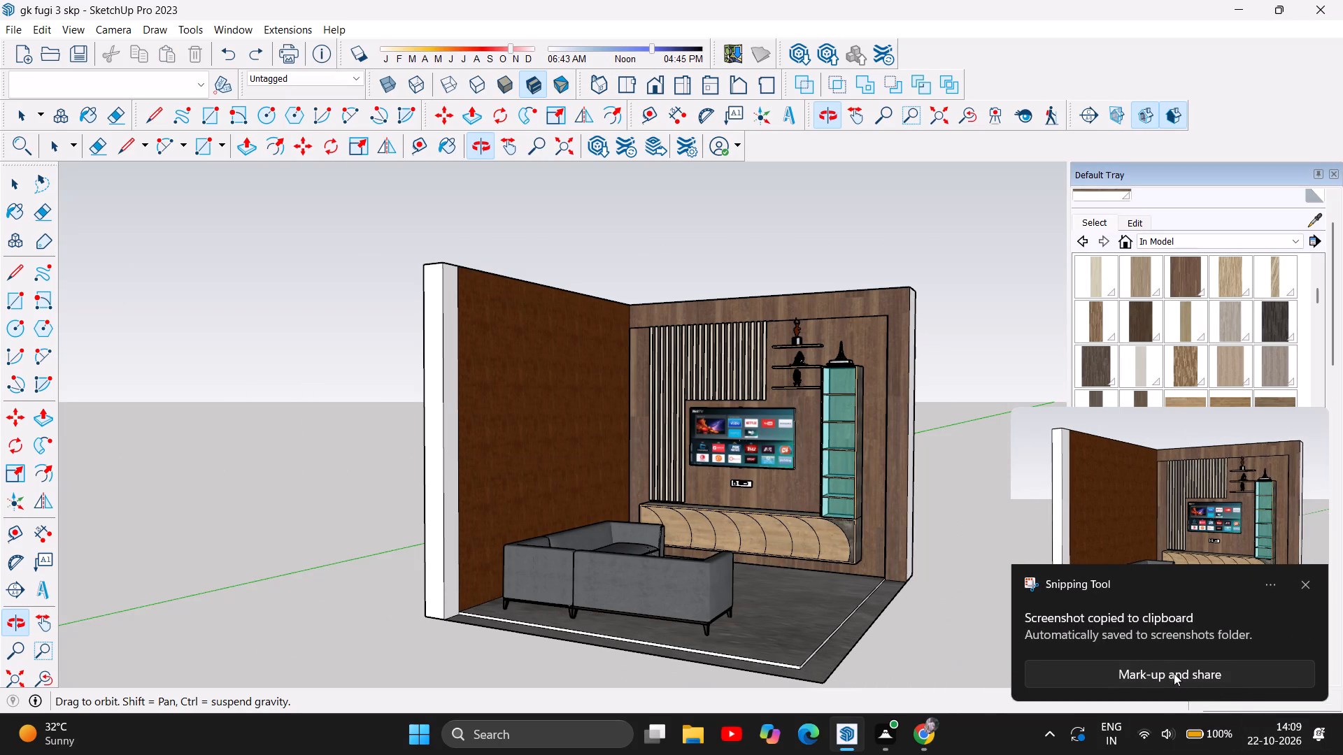
left_click(1174, 673)
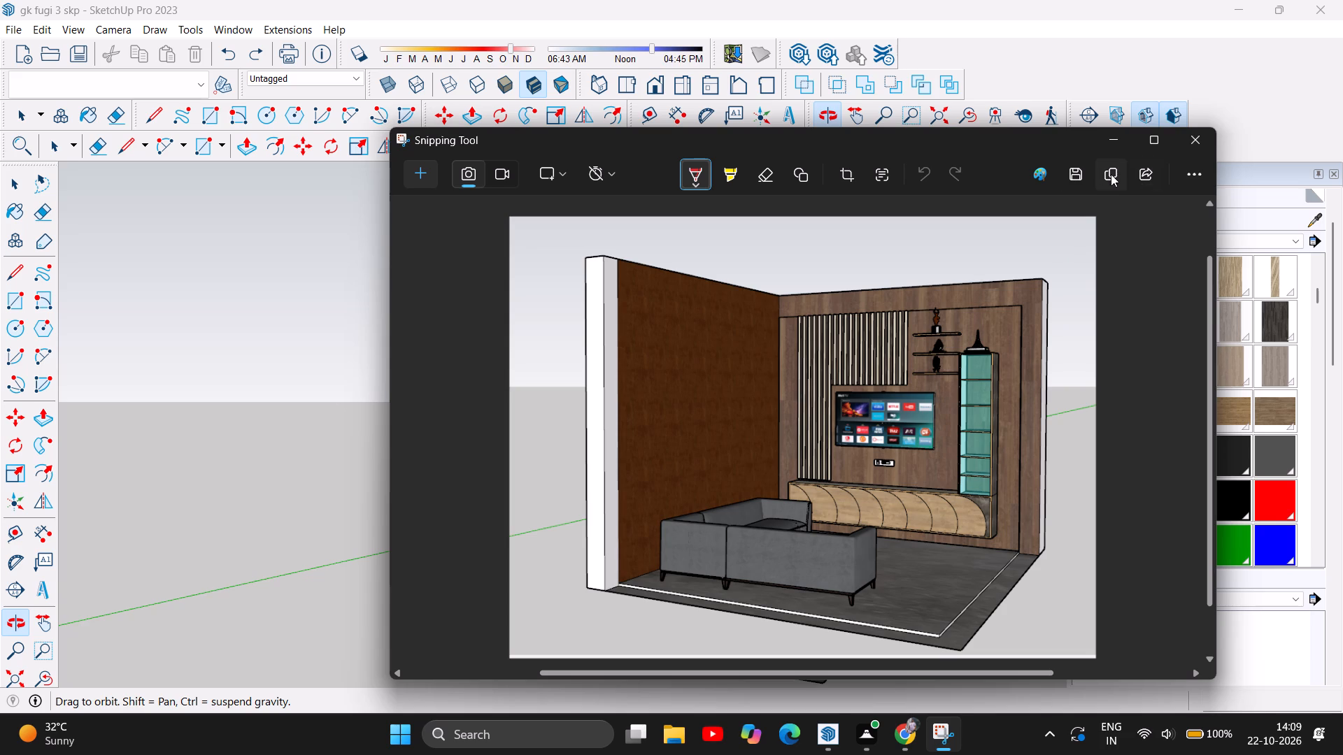
left_click(1079, 170)
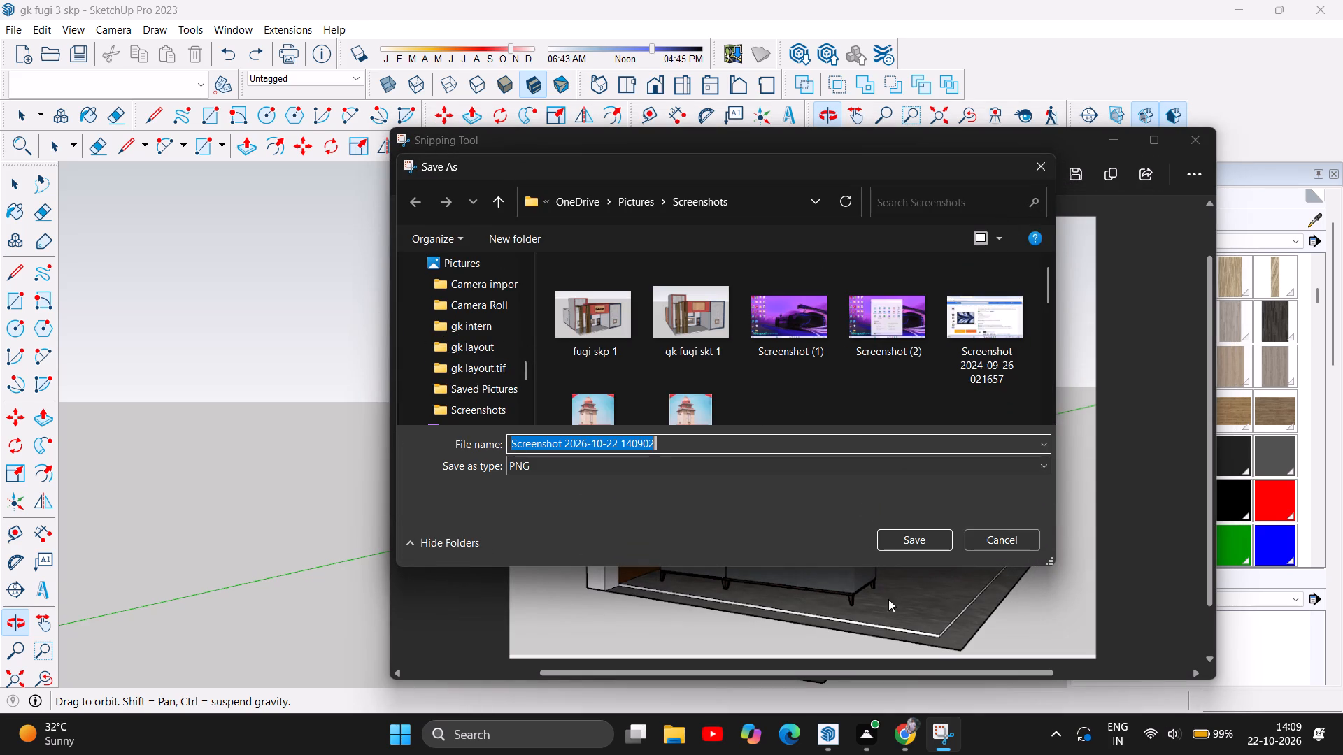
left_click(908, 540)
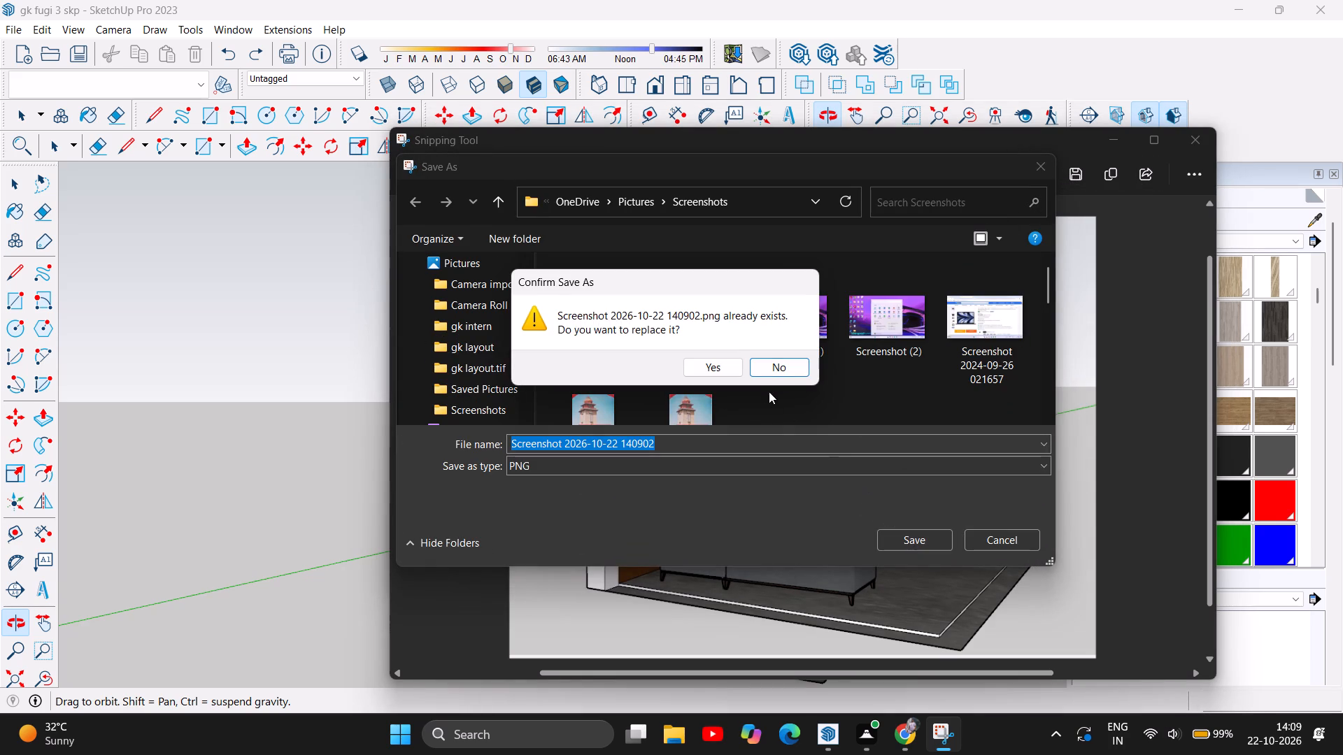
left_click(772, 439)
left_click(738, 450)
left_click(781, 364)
Save the screenshot as a PNG named gk fugi 3 in the Screenshots folder and close Snipping Tool.
left_click(676, 448)
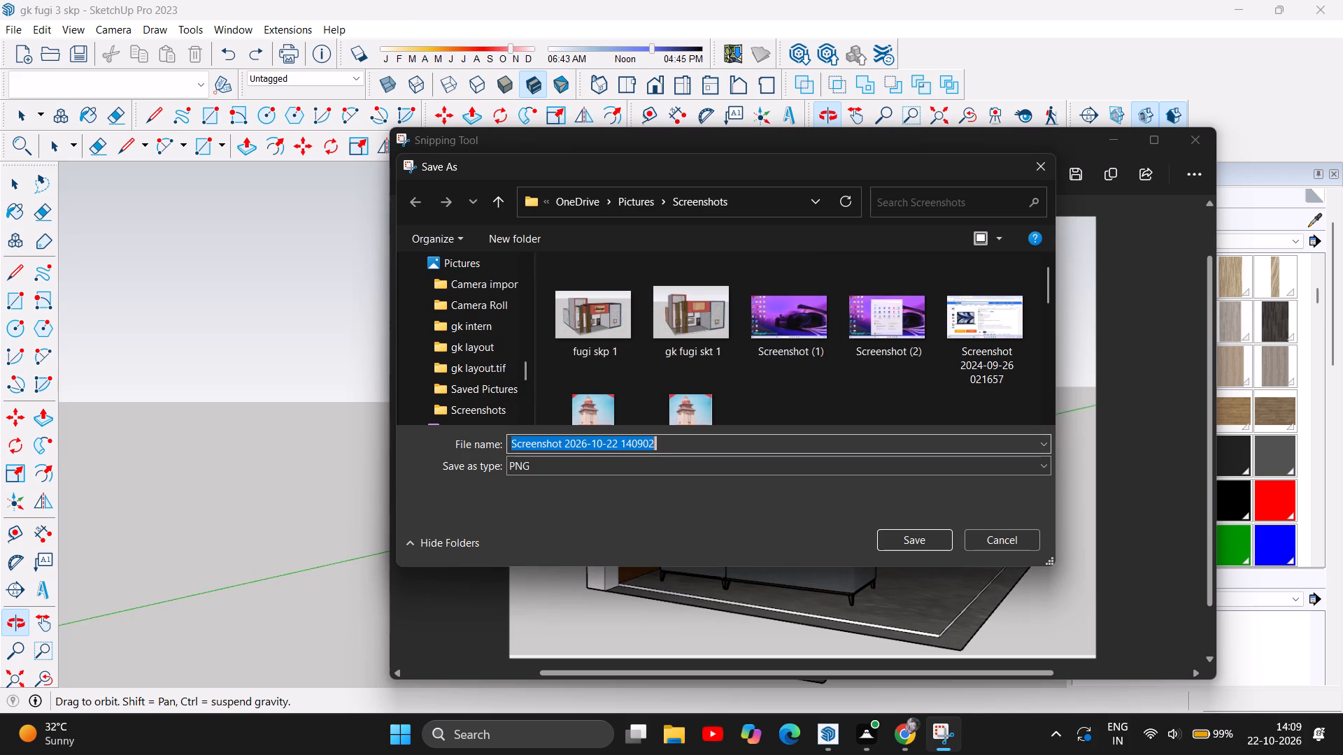
key("3")
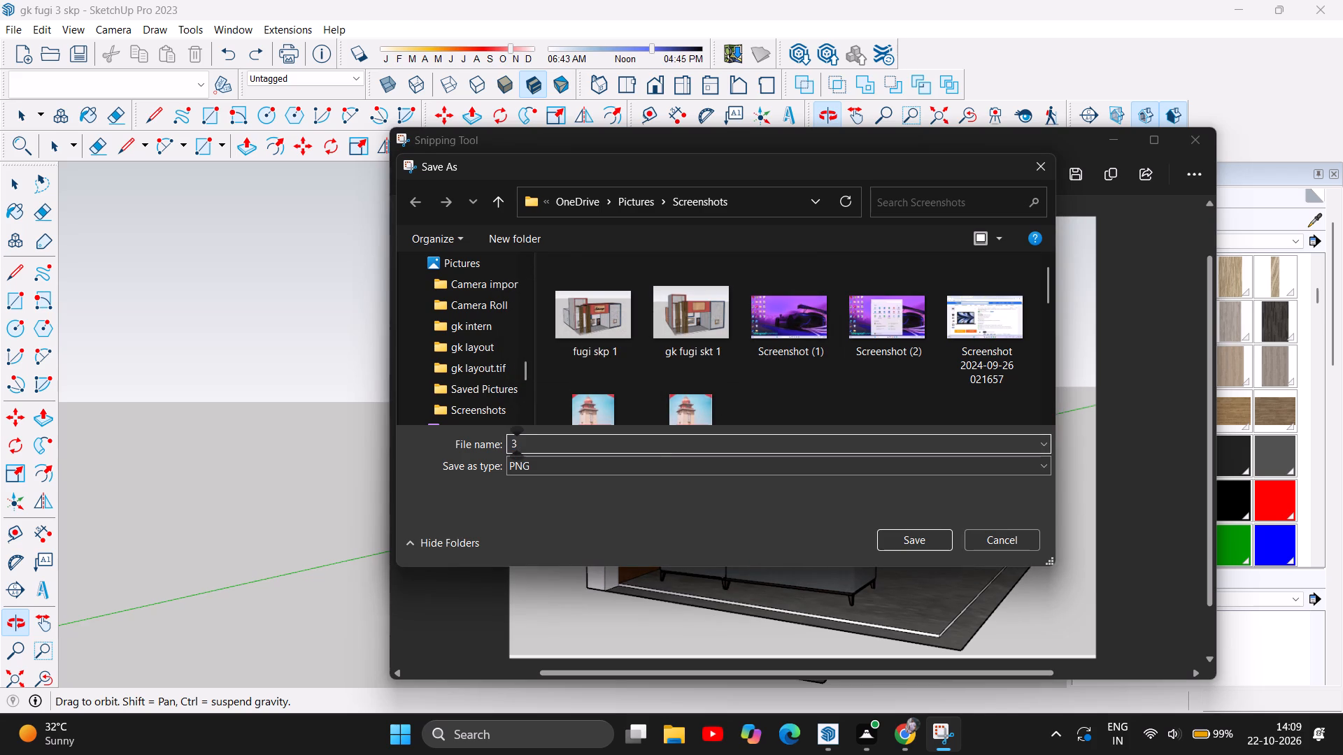
key("BackSpace")
key("g")
key("k")
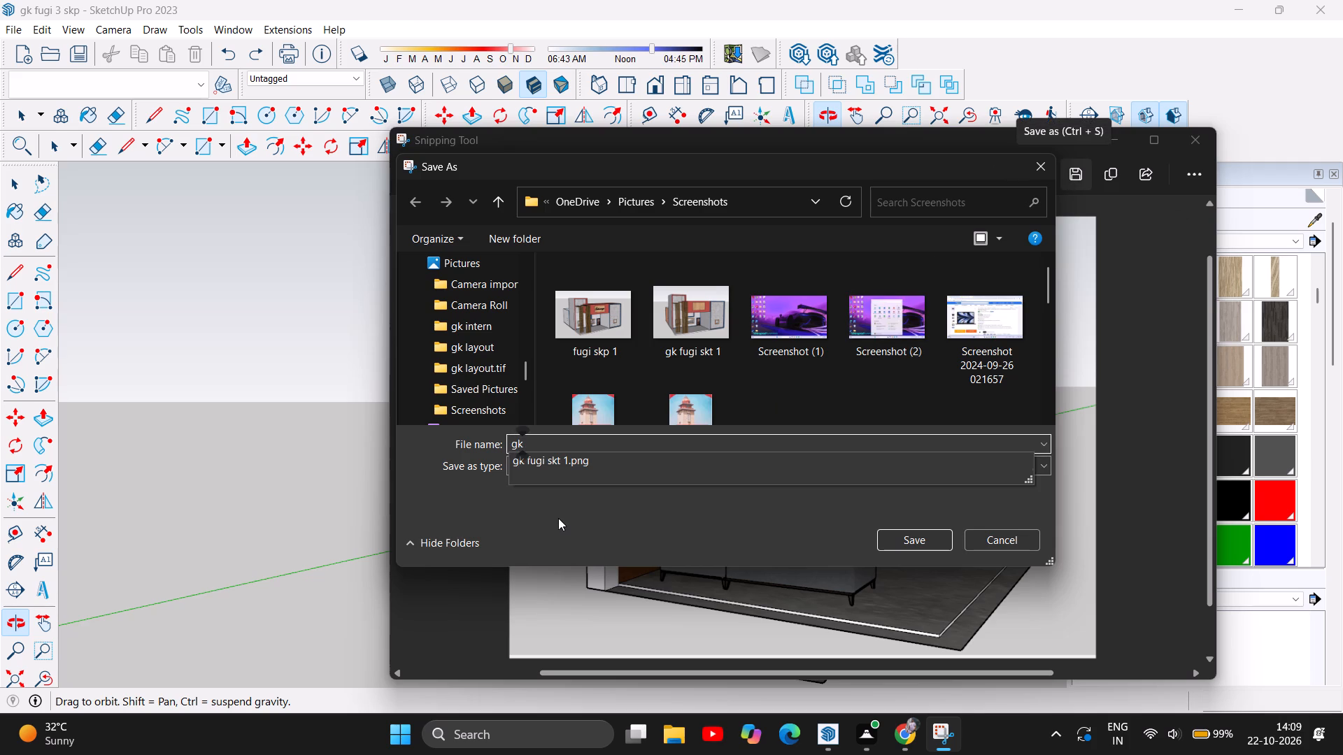
key("space")
type("fugi")
key("space")
key("3")
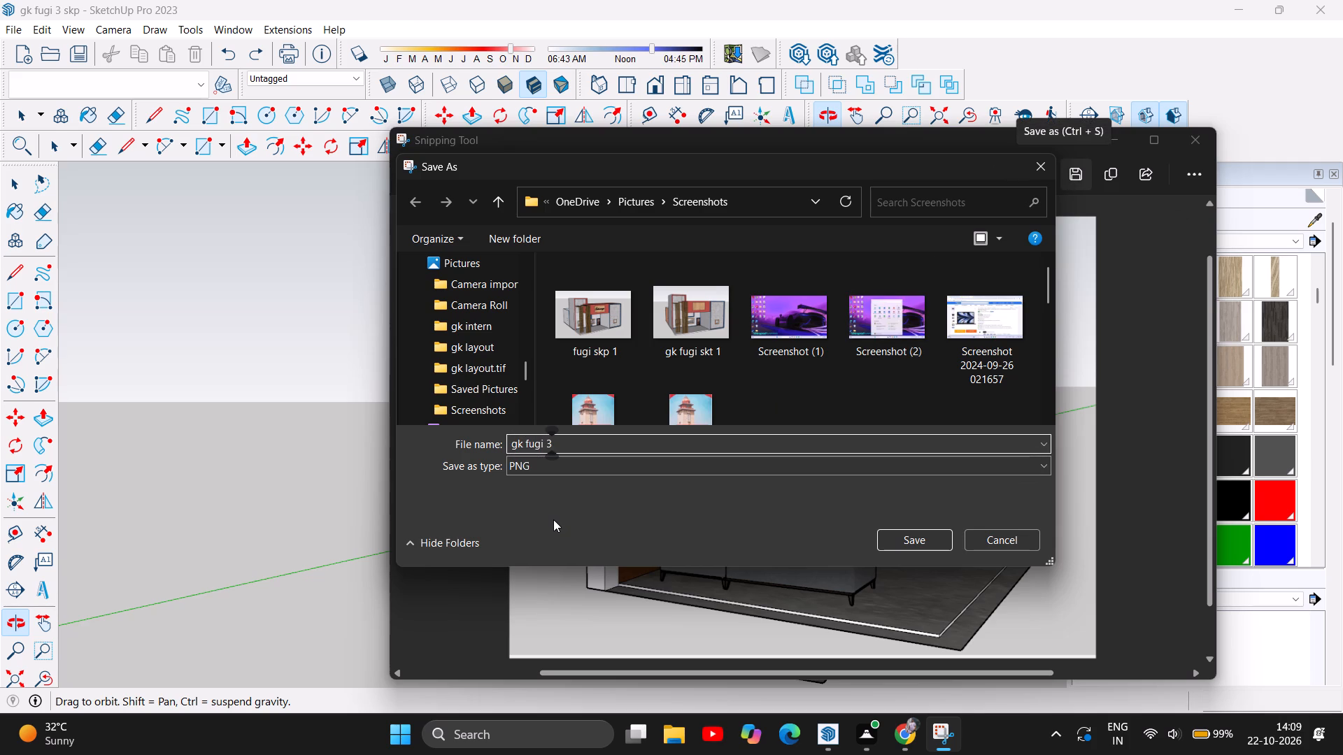
left_click(917, 536)
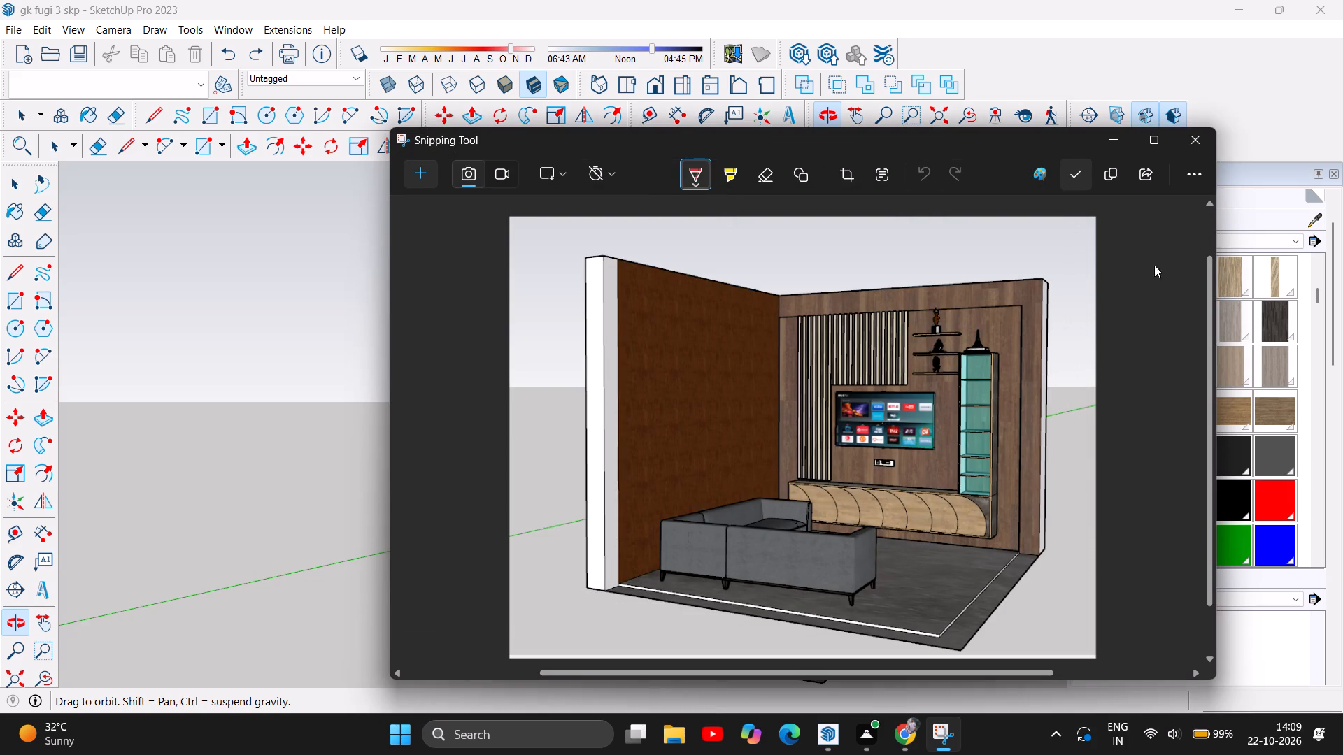
scroll(803, 403, "down", 3)
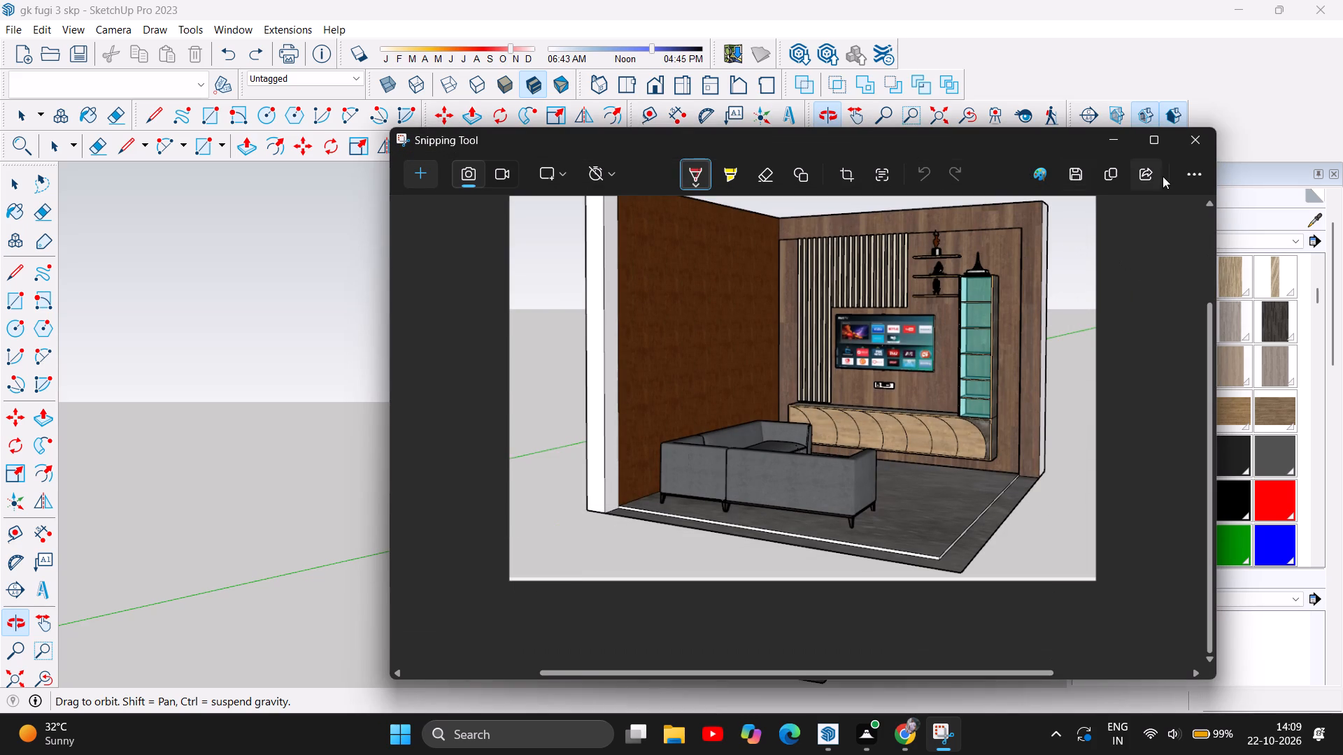
left_click(1193, 136)
Examine the TV wall's slats, television, shelves and glass cabinet up close and from a distance.
scroll(699, 519, "down", 4)
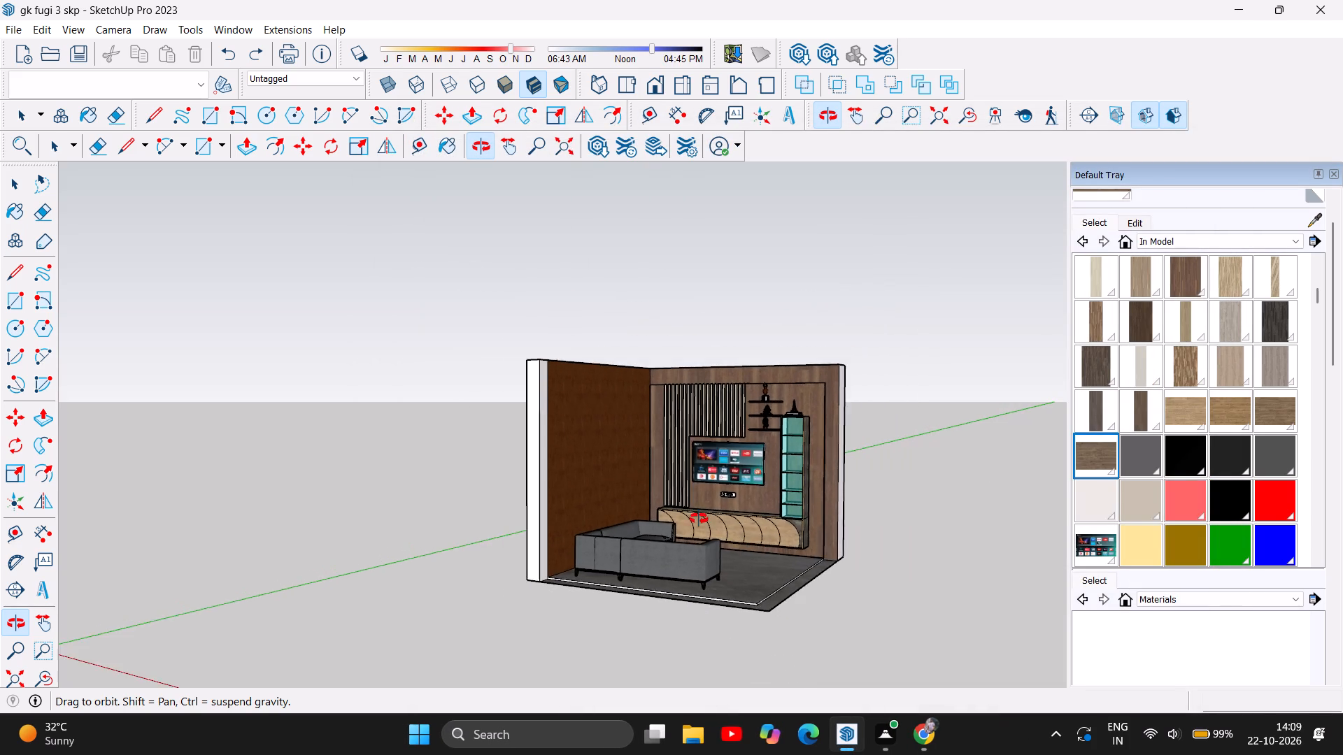
scroll(731, 429, "up", 19)
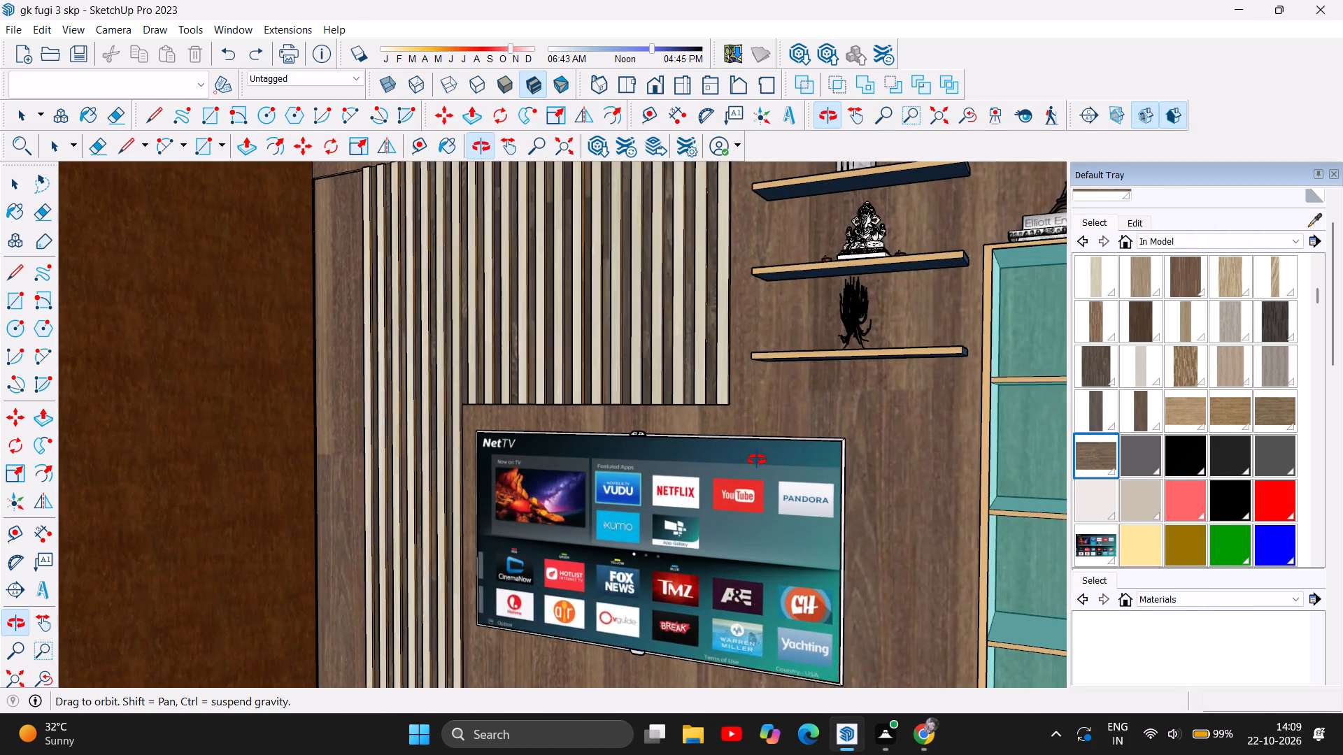
scroll(757, 460, "down", 15)
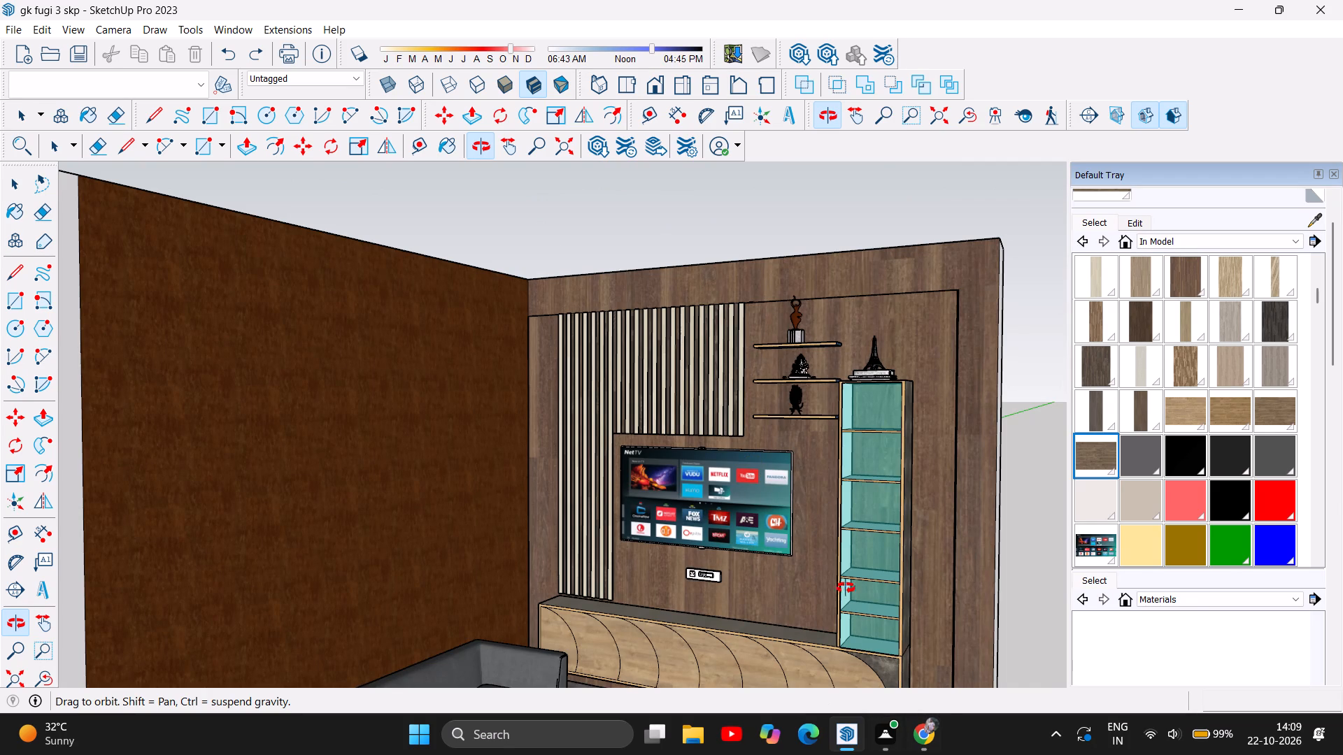
scroll(819, 528, "down", 4)
scroll(819, 528, "up", 3)
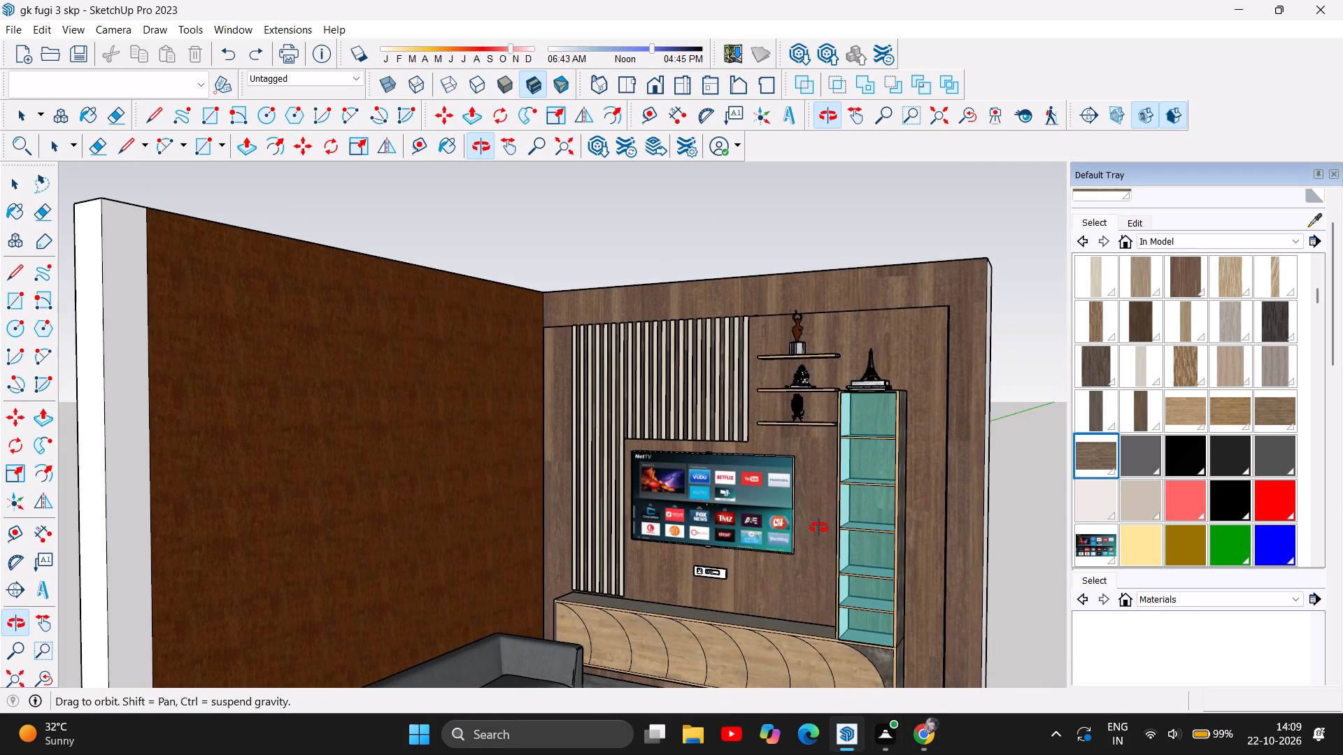
Save the model with the current closer view of the TV wall.
key("ctrl+s")
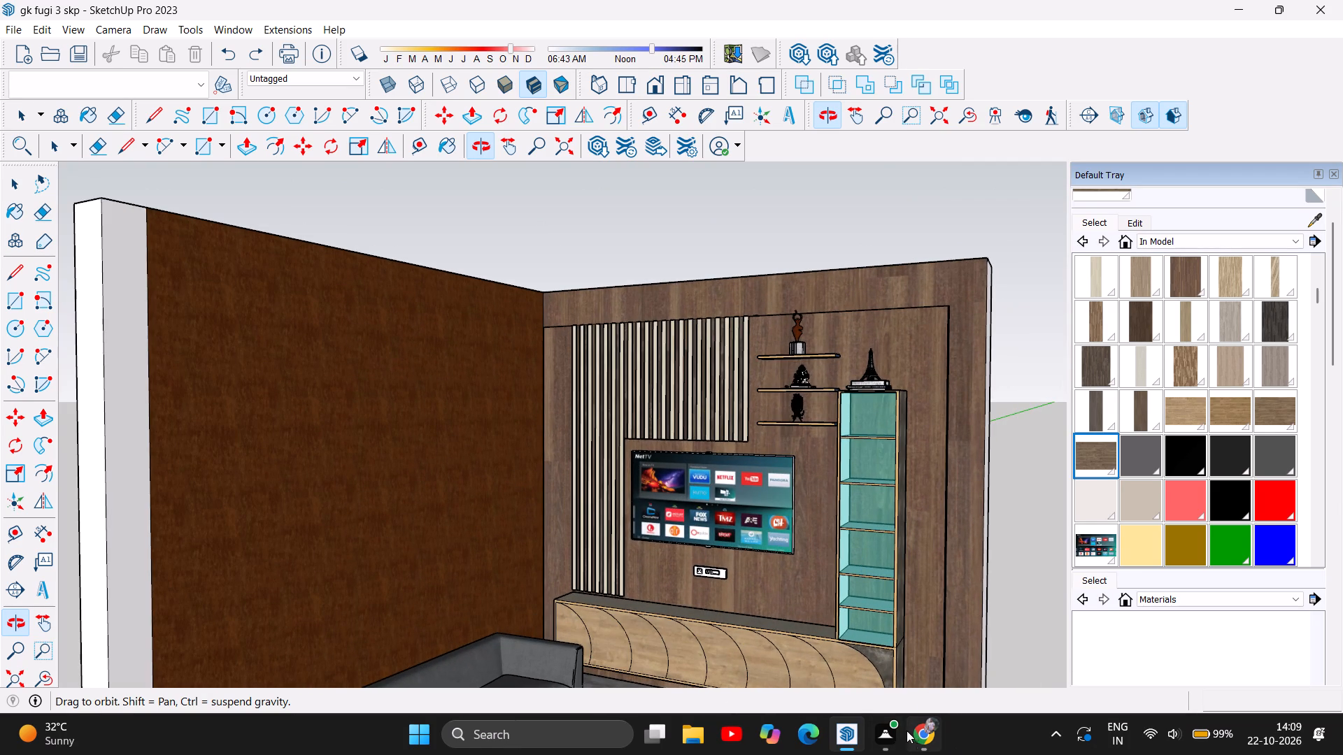